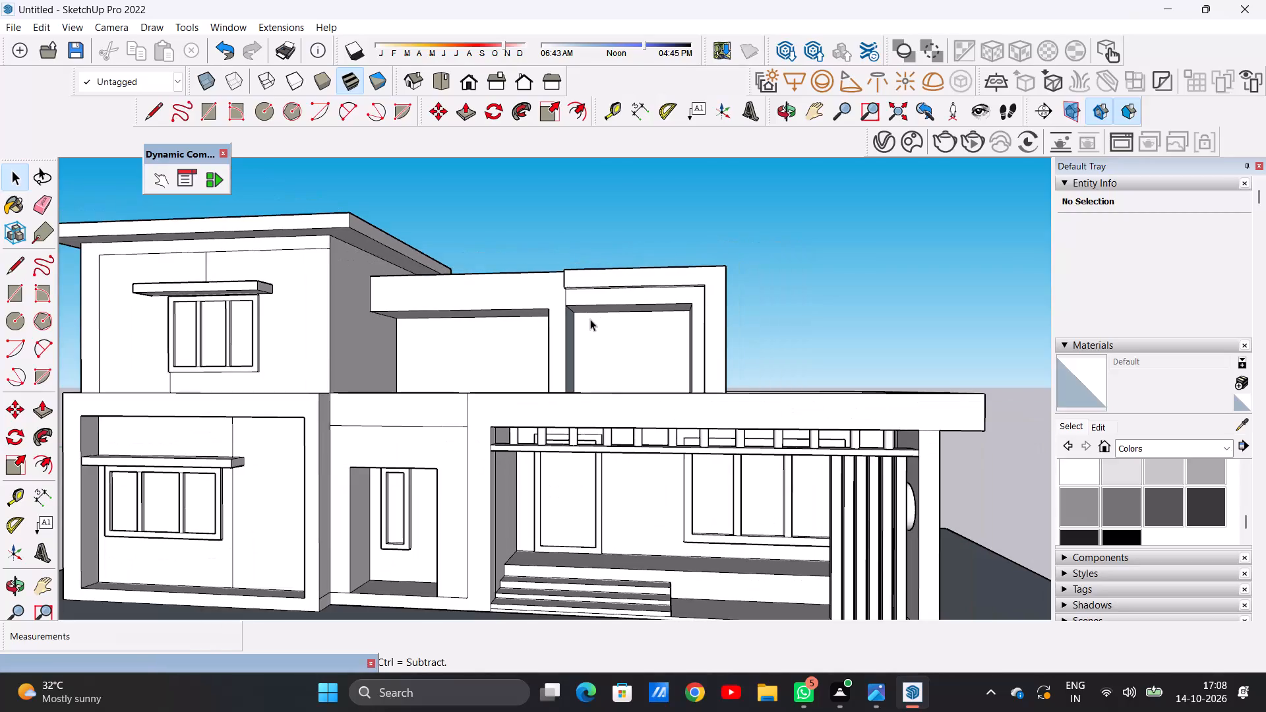
Examine the whole house model from the front, above and both sides to check its faces.
{"action": "middle_click_drag", "start_coordinate": [645, 325], "coordinate": [613, 374]}
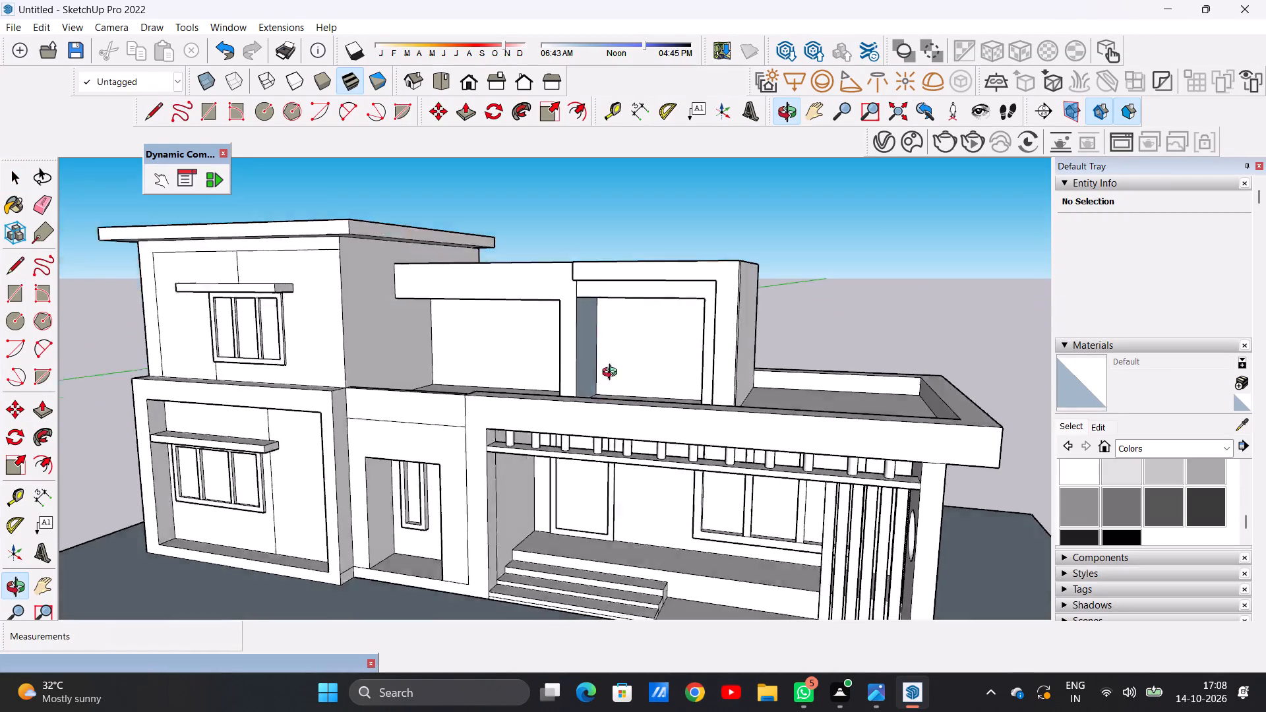
{"action": "middle_click_drag", "start_coordinate": [613, 374], "coordinate": [695, 370]}
{"action": "scroll", "coordinate": [598, 353], "scroll_direction": "down", "scroll_amount": 6}
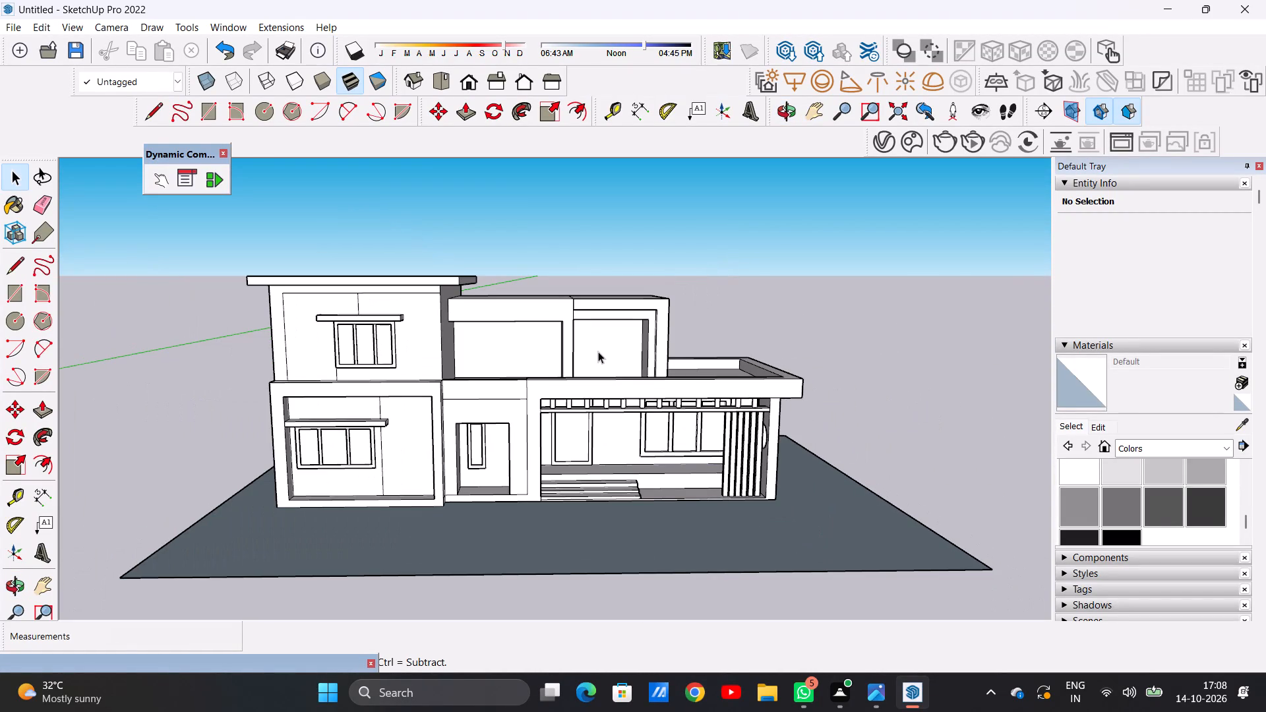
{"action": "middle_click_drag", "start_coordinate": [506, 300], "coordinate": [487, 504]}
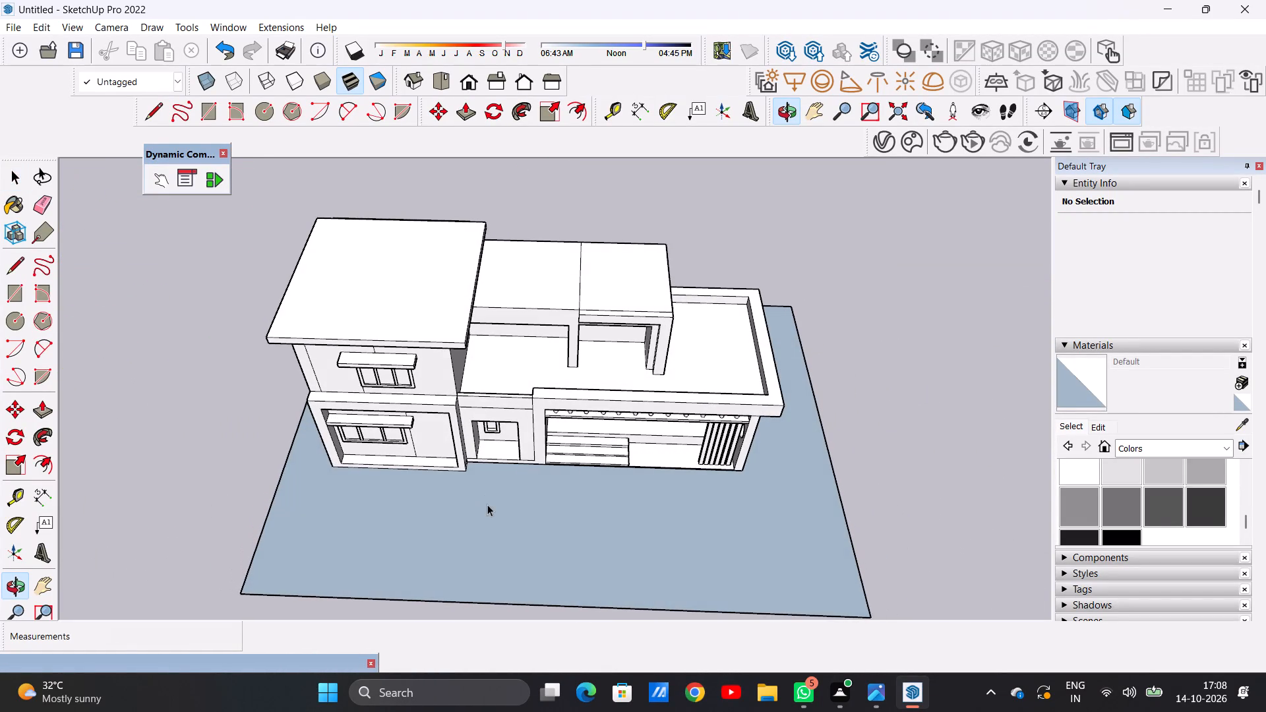
{"action": "scroll", "coordinate": [453, 356], "scroll_direction": "down", "scroll_amount": 14}
{"action": "middle_click_drag", "start_coordinate": [544, 386], "coordinate": [453, 384]}
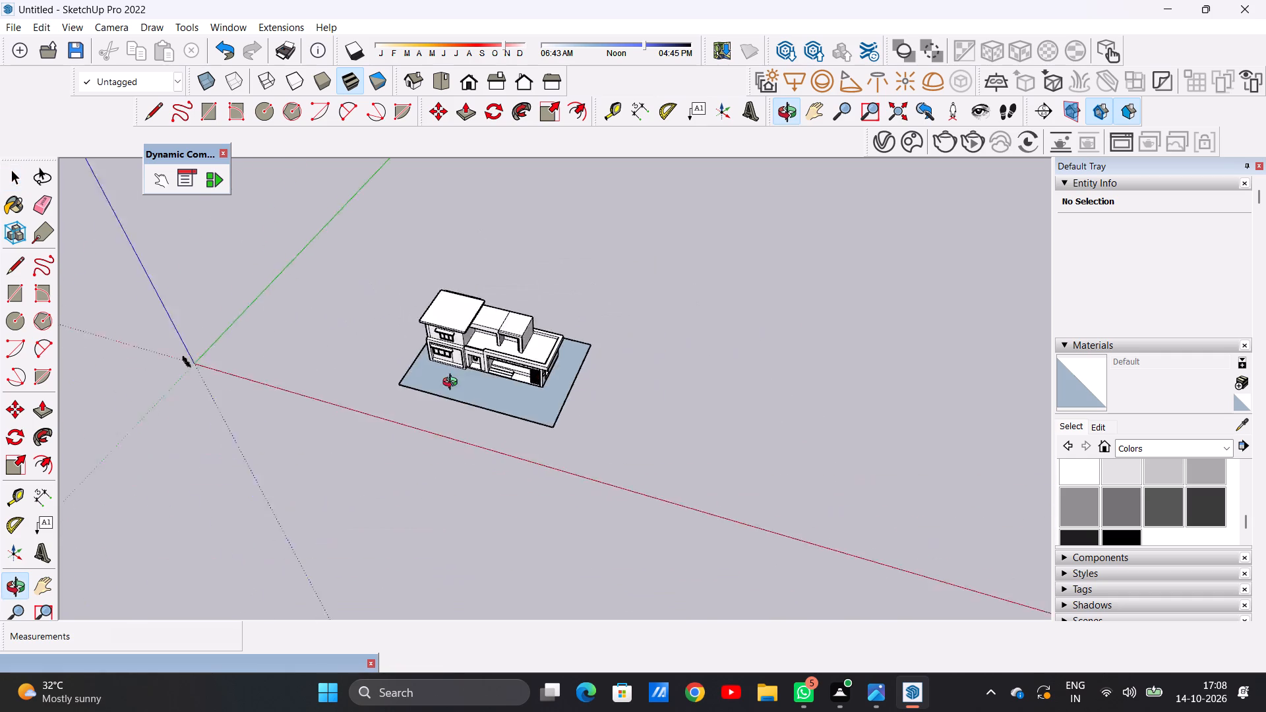
{"action": "middle_click_drag", "start_coordinate": [453, 384], "coordinate": [621, 366]}
{"action": "middle_click_drag", "start_coordinate": [343, 425], "coordinate": [709, 407]}
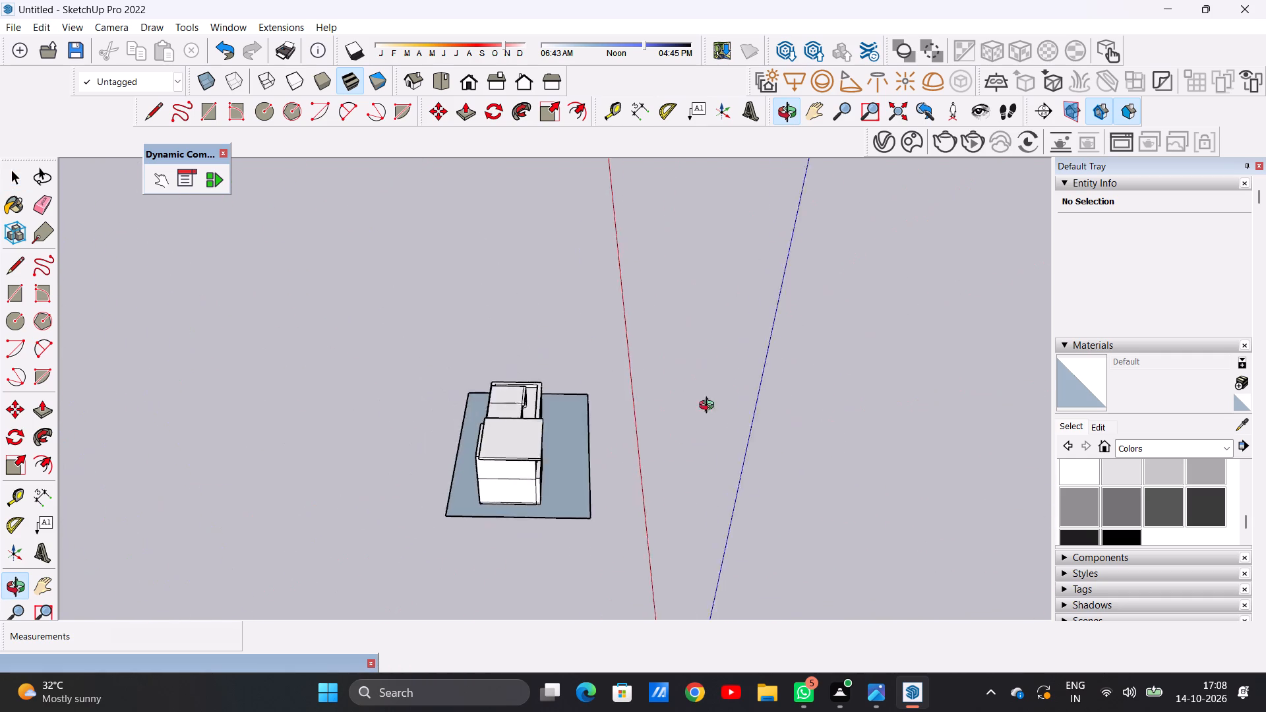
{"action": "middle_click_drag", "start_coordinate": [709, 407], "coordinate": [375, 415]}
{"action": "middle_click_drag", "start_coordinate": [557, 408], "coordinate": [469, 390]}
{"action": "scroll", "coordinate": [510, 355], "scroll_direction": "up", "scroll_amount": 13}
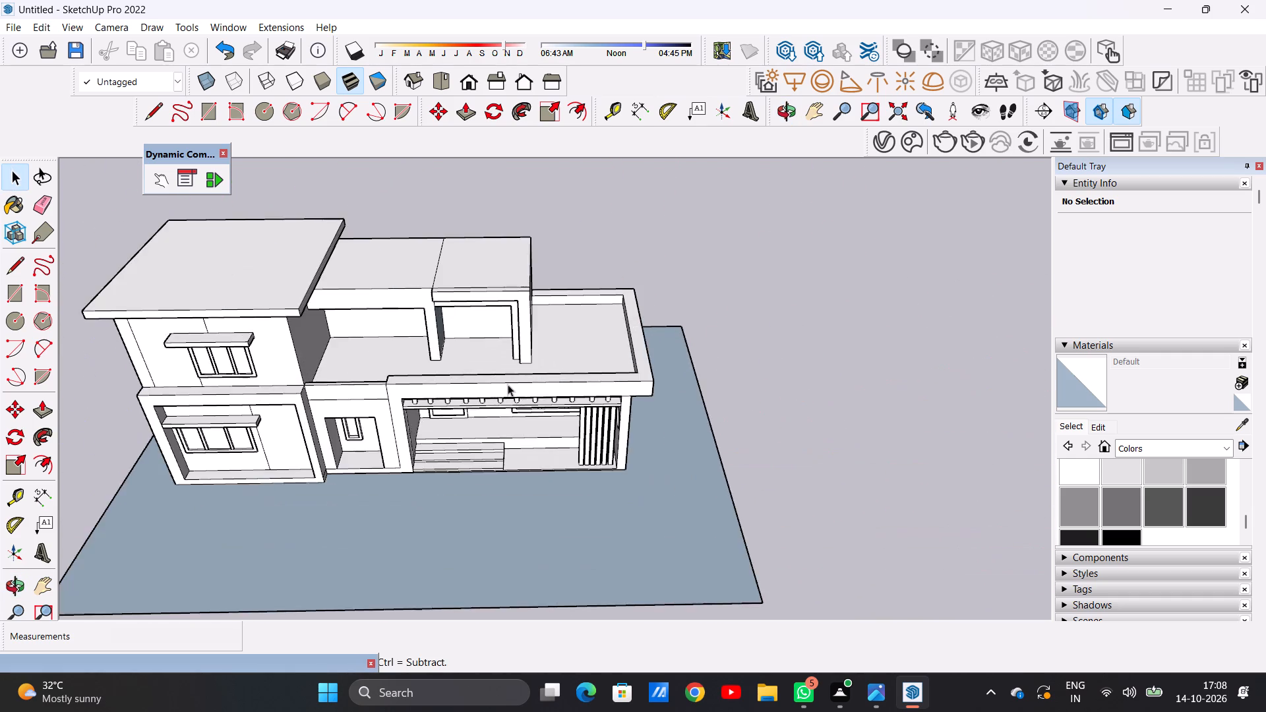
{"action": "middle_click_drag", "start_coordinate": [636, 476], "coordinate": [423, 369]}
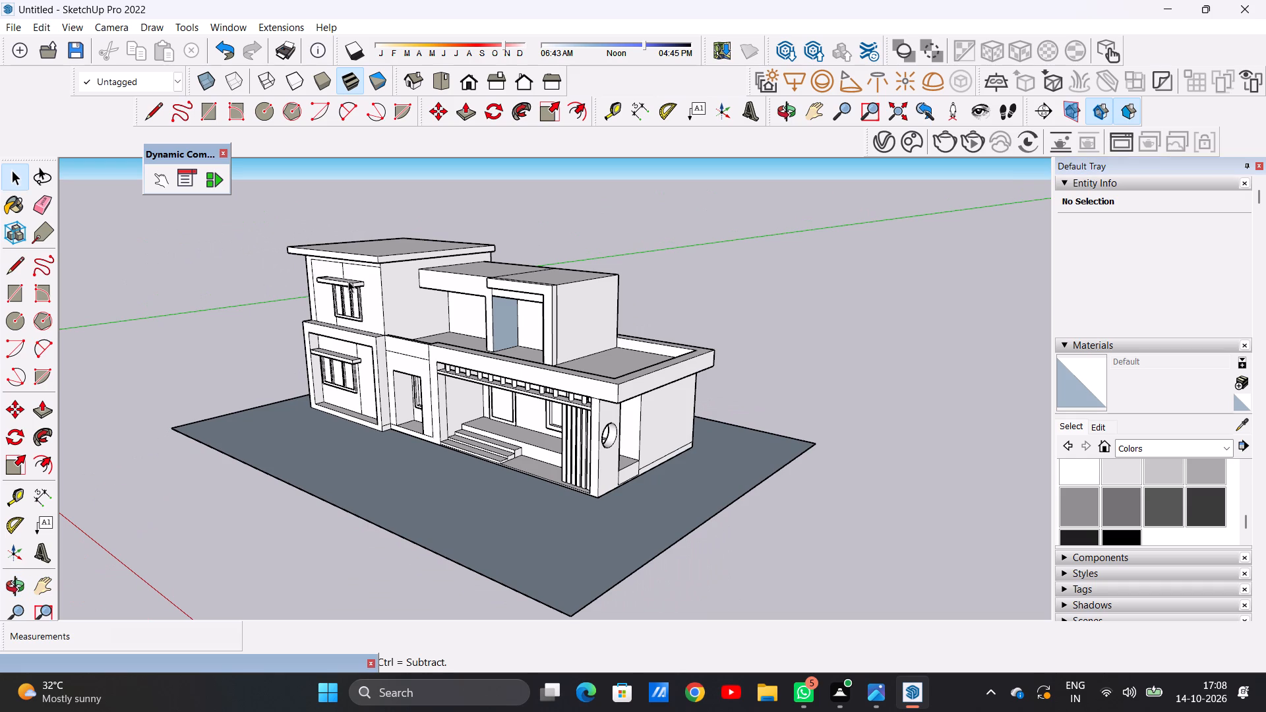
Paint the unpainted blue-grey inner side wall of the upper-floor porch opening with the white Color M00.
{"action": "scroll", "coordinate": [483, 303], "scroll_direction": "up", "scroll_amount": 11}
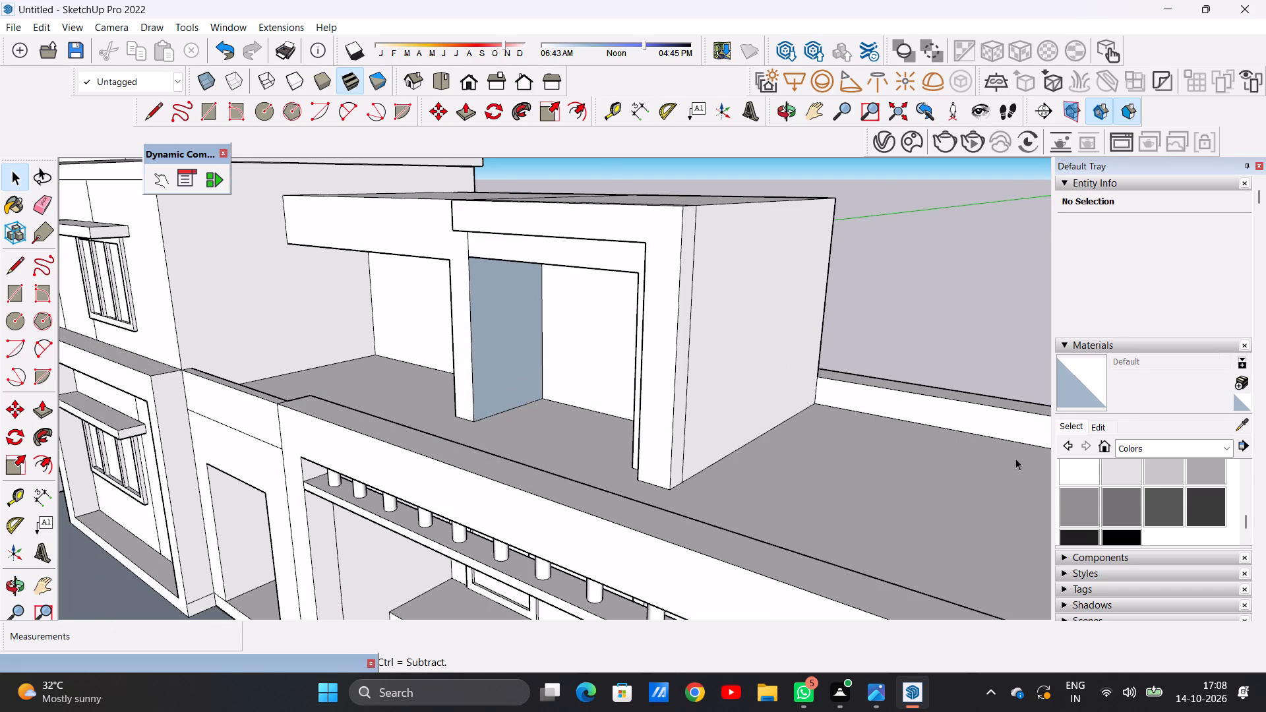
{"action": "left_click", "coordinate": [1083, 473]}
{"action": "left_click", "coordinate": [495, 317]}
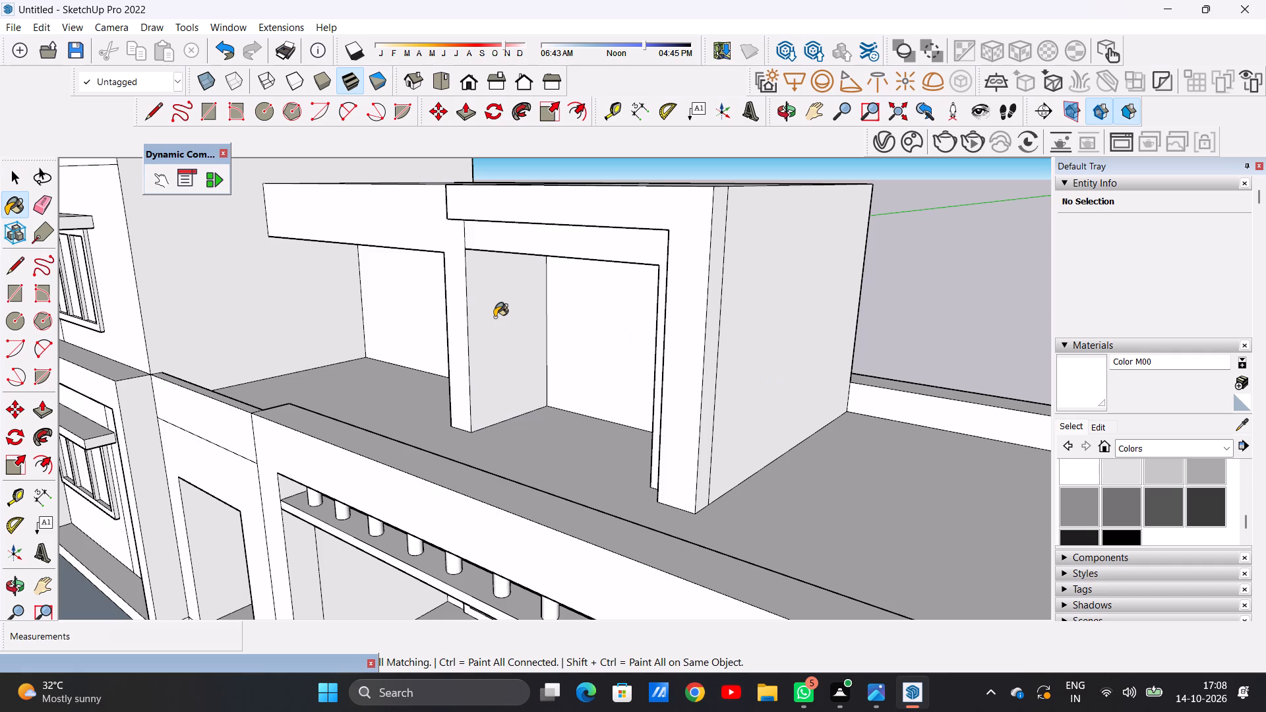
{"action": "key", "text": "space"}
Examine the front facade, the upper-floor frames and the roof slabs from several heights and distances.
{"action": "scroll", "coordinate": [504, 324], "scroll_direction": "down", "scroll_amount": 6}
{"action": "middle_click_drag", "start_coordinate": [565, 318], "coordinate": [624, 311]}
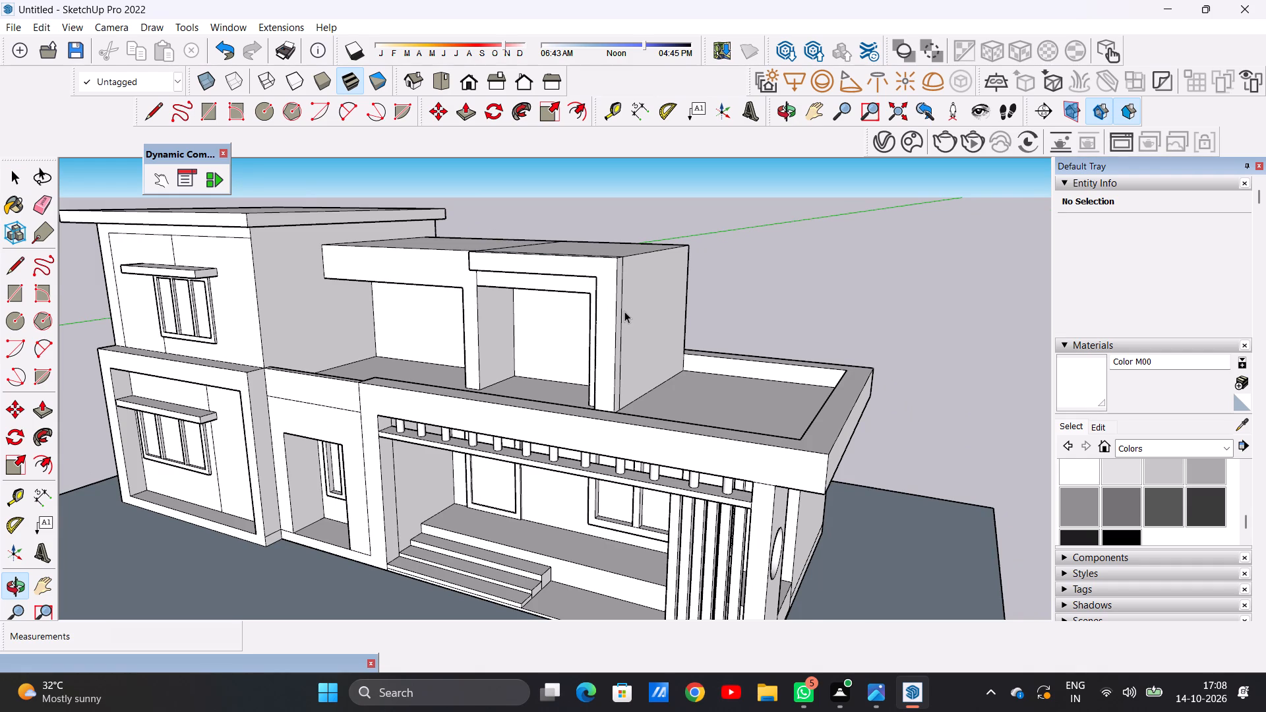
{"action": "scroll", "coordinate": [624, 311], "scroll_direction": "up", "scroll_amount": 1}
{"action": "scroll", "coordinate": [619, 314], "scroll_direction": "down", "scroll_amount": 9}
{"action": "scroll", "coordinate": [585, 307], "scroll_direction": "up", "scroll_amount": 8}
{"action": "middle_click_drag", "start_coordinate": [562, 316], "coordinate": [636, 305]}
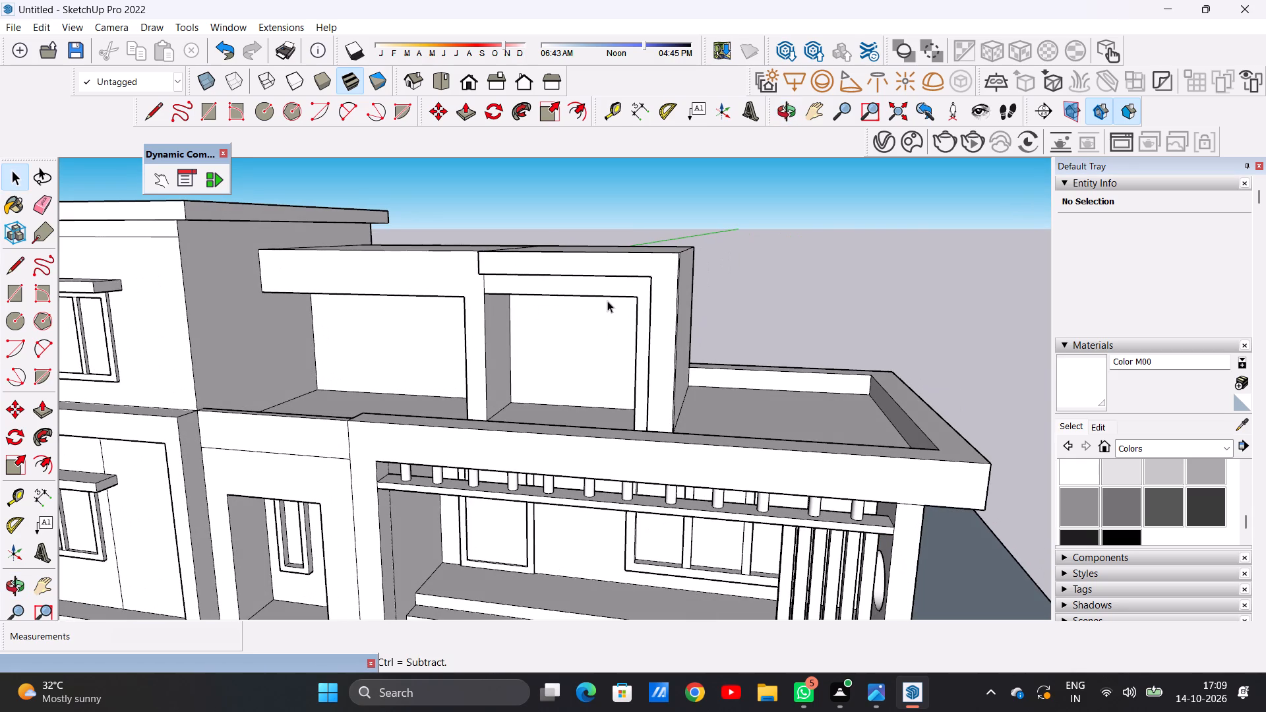
{"action": "scroll", "coordinate": [609, 299], "scroll_direction": "down", "scroll_amount": 13}
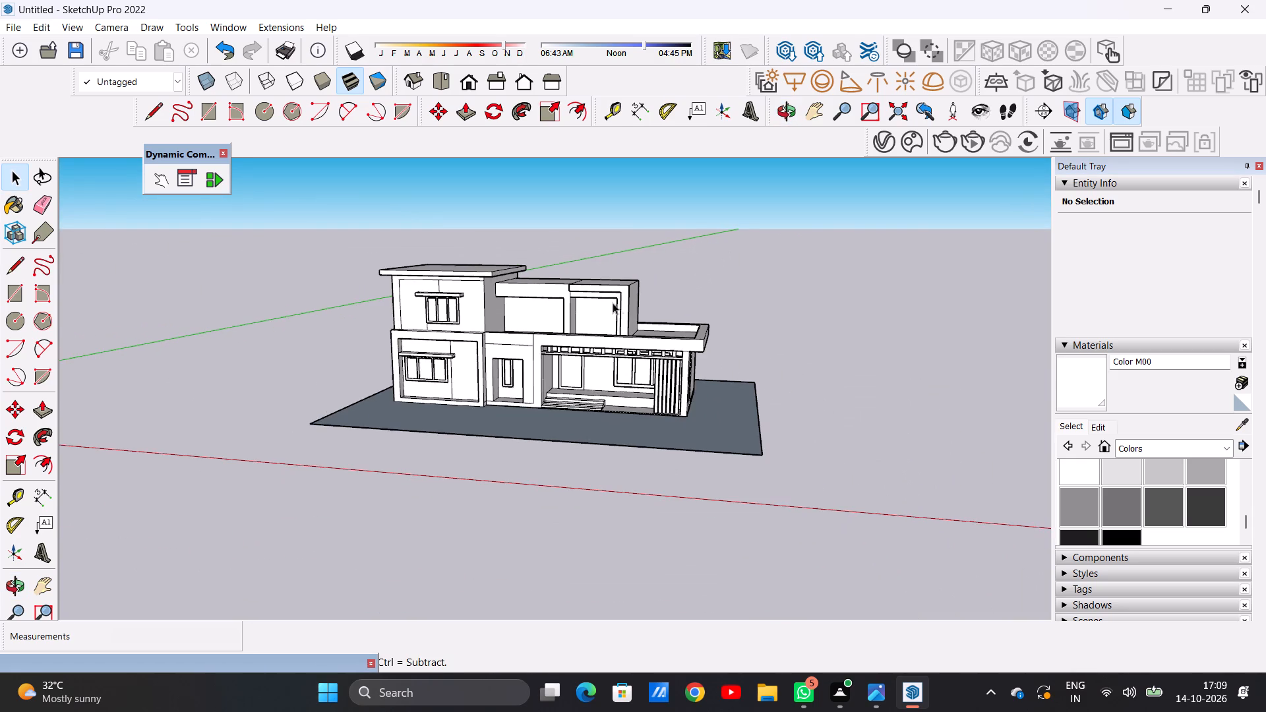
{"action": "middle_click_drag", "start_coordinate": [620, 308], "coordinate": [622, 466]}
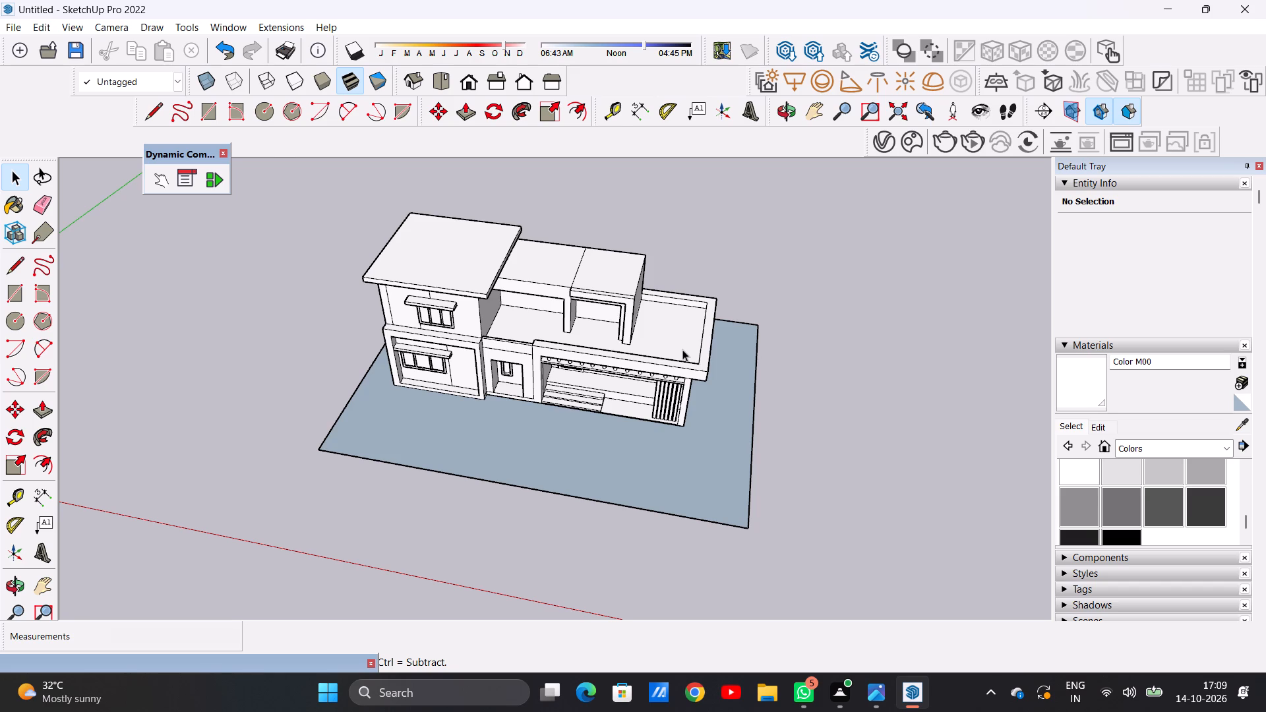
{"action": "scroll", "coordinate": [579, 384], "scroll_direction": "down", "scroll_amount": 9}
{"action": "scroll", "coordinate": [572, 395], "scroll_direction": "up", "scroll_amount": 13}
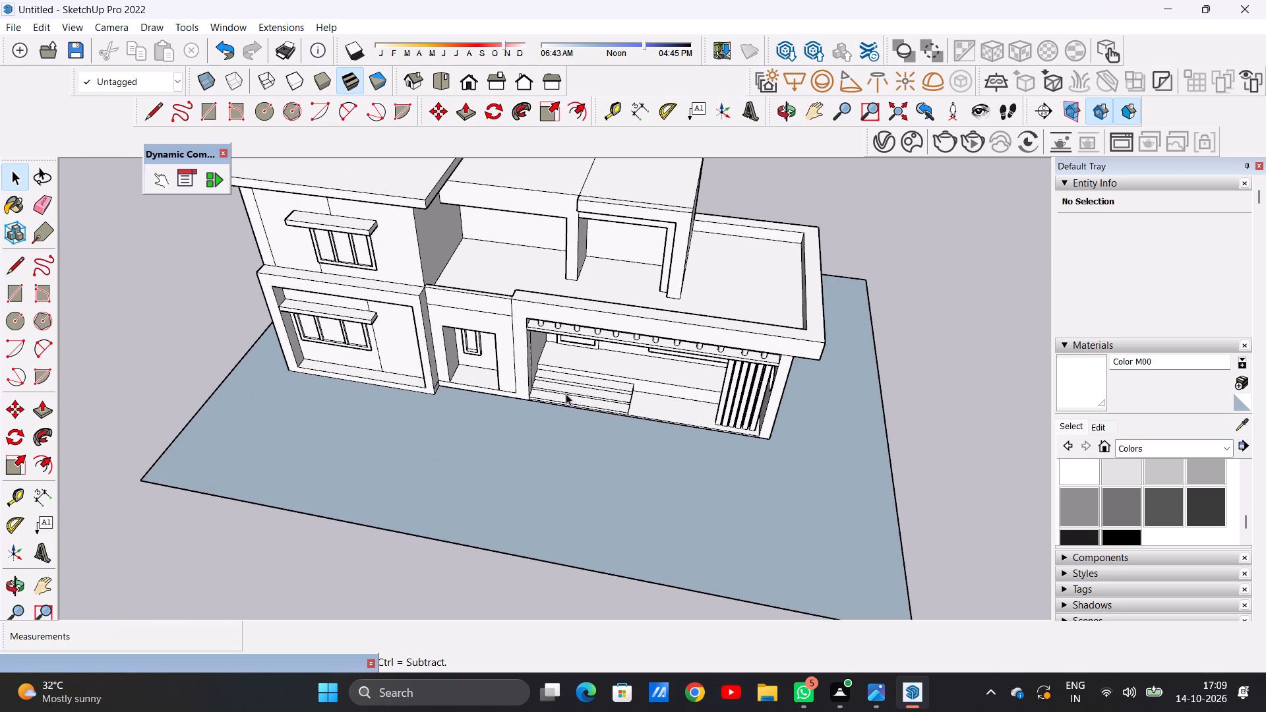
{"action": "scroll", "coordinate": [553, 390], "scroll_direction": "down", "scroll_amount": 3}
{"action": "middle_click_drag", "start_coordinate": [553, 382], "coordinate": [578, 247]}
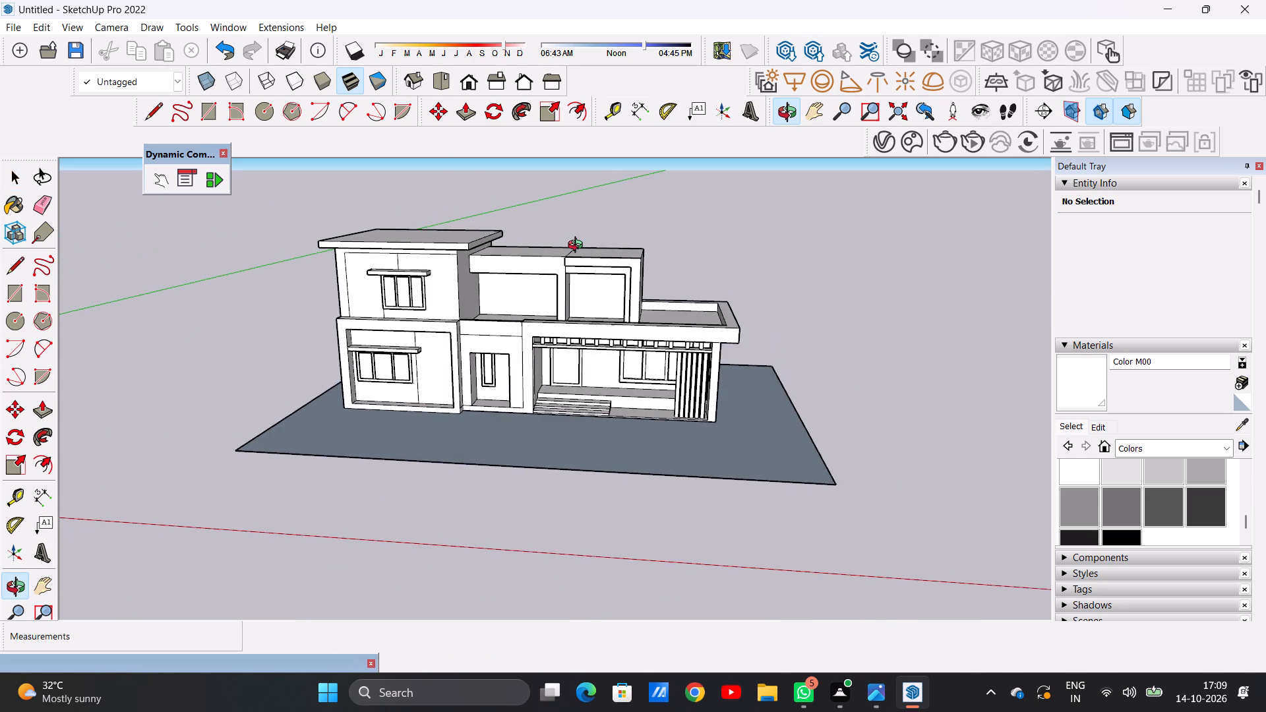
{"action": "middle_click_drag", "start_coordinate": [578, 247], "coordinate": [584, 270]}
{"action": "scroll", "coordinate": [545, 291], "scroll_direction": "up", "scroll_amount": 6}
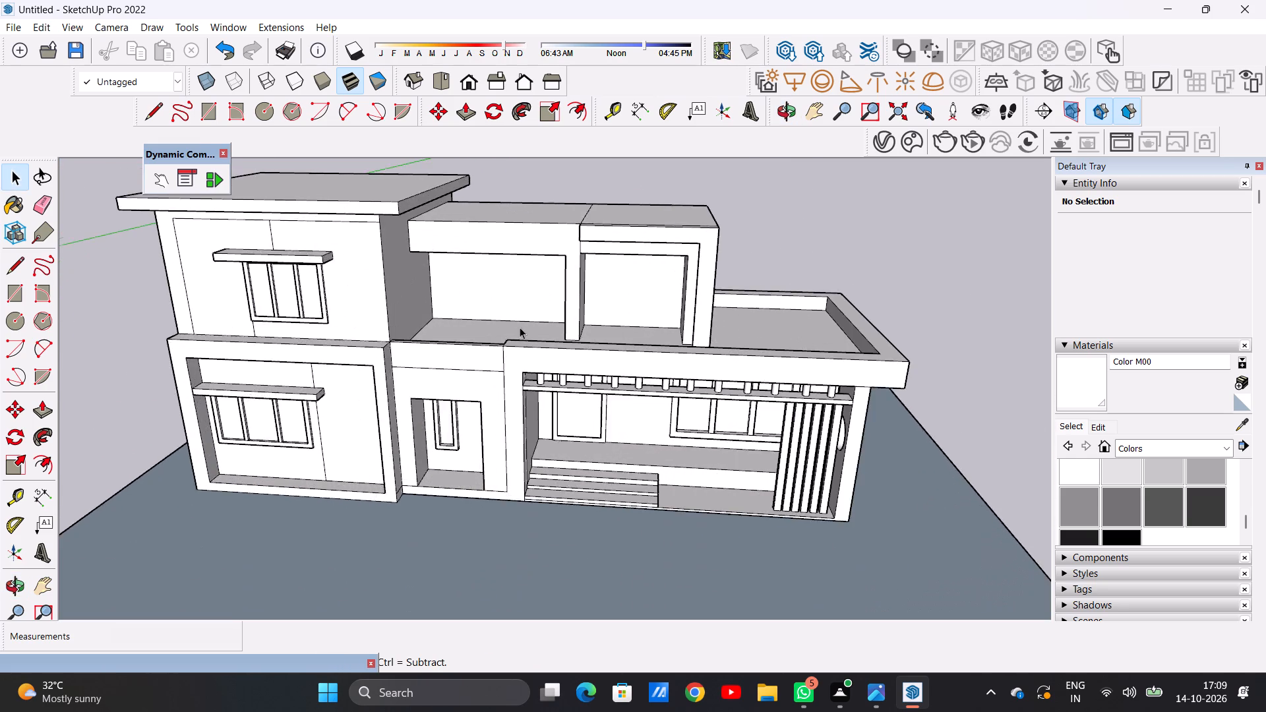
{"action": "scroll", "coordinate": [520, 327], "scroll_direction": "up", "scroll_amount": 3}
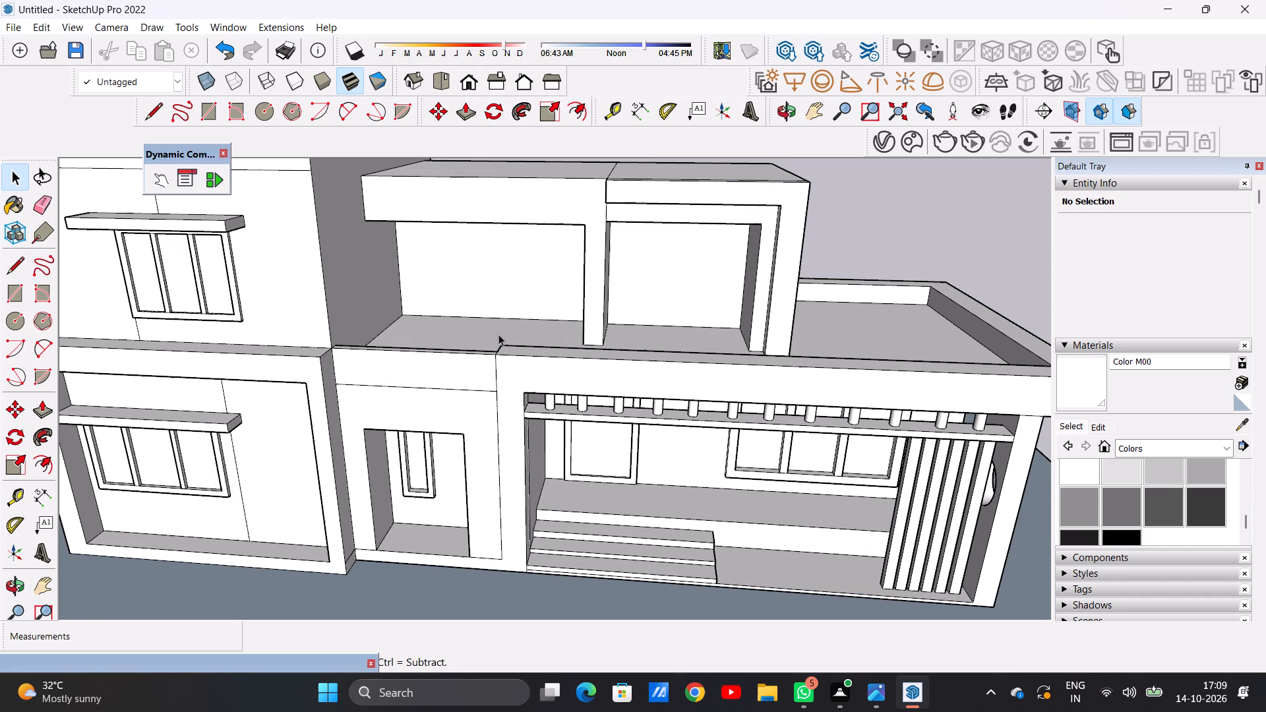
{"action": "scroll", "coordinate": [495, 426], "scroll_direction": "down", "scroll_amount": 6}
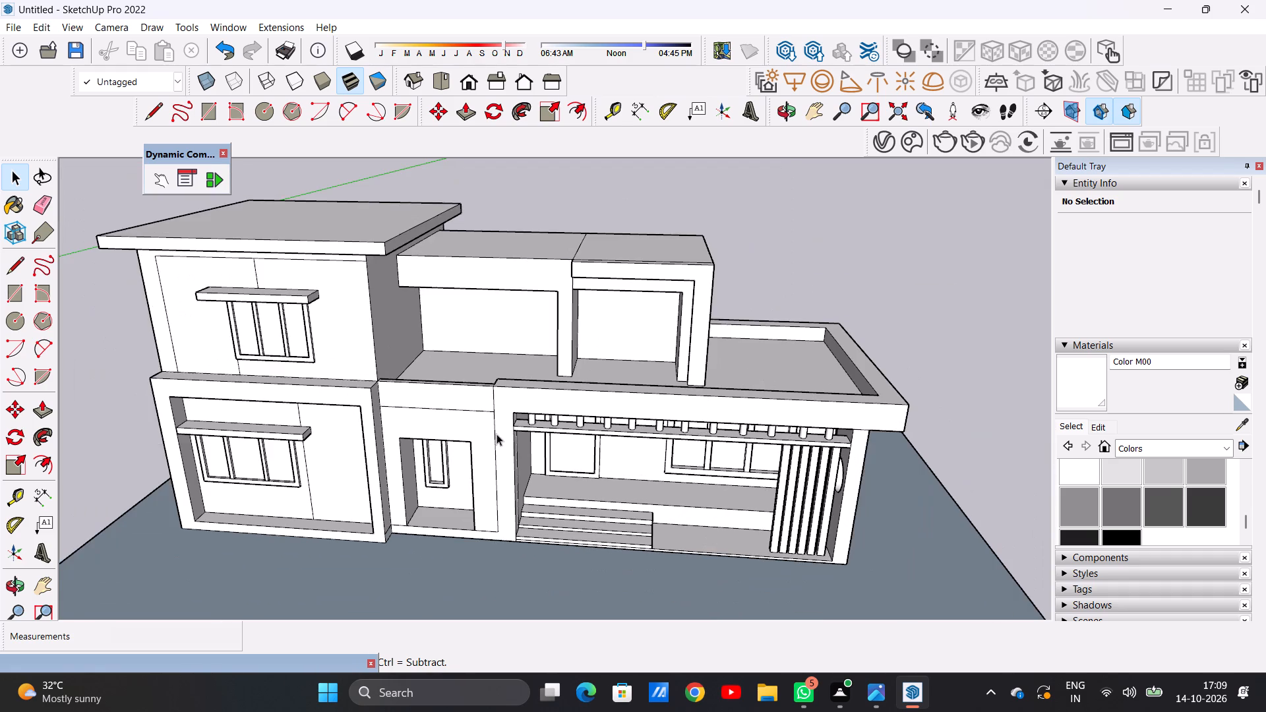
{"action": "middle_click_drag", "start_coordinate": [497, 434], "coordinate": [493, 395]}
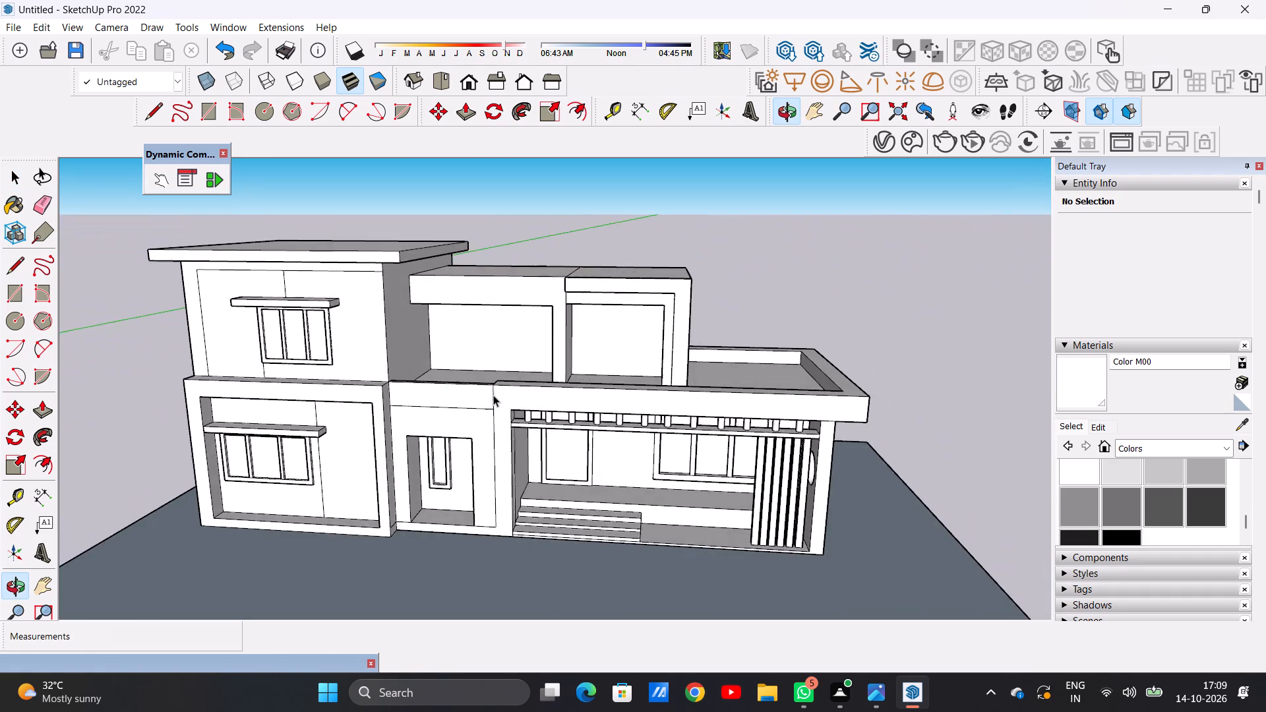
{"action": "scroll", "coordinate": [495, 395], "scroll_direction": "down", "scroll_amount": 7}
{"action": "middle_click_drag", "start_coordinate": [346, 361], "coordinate": [469, 369]}
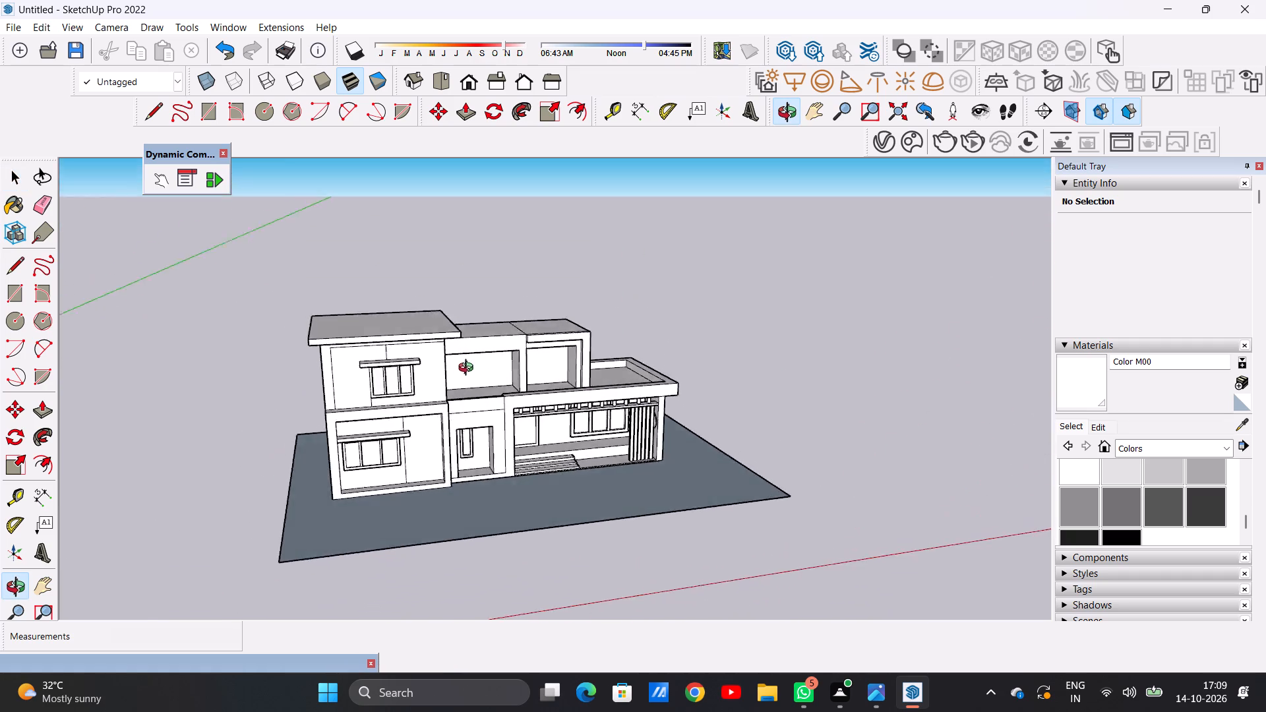
{"action": "middle_click_drag", "start_coordinate": [469, 369], "coordinate": [380, 316]}
{"action": "scroll", "coordinate": [472, 331], "scroll_direction": "up", "scroll_amount": 11}
{"action": "middle_click_drag", "start_coordinate": [508, 387], "coordinate": [516, 326]}
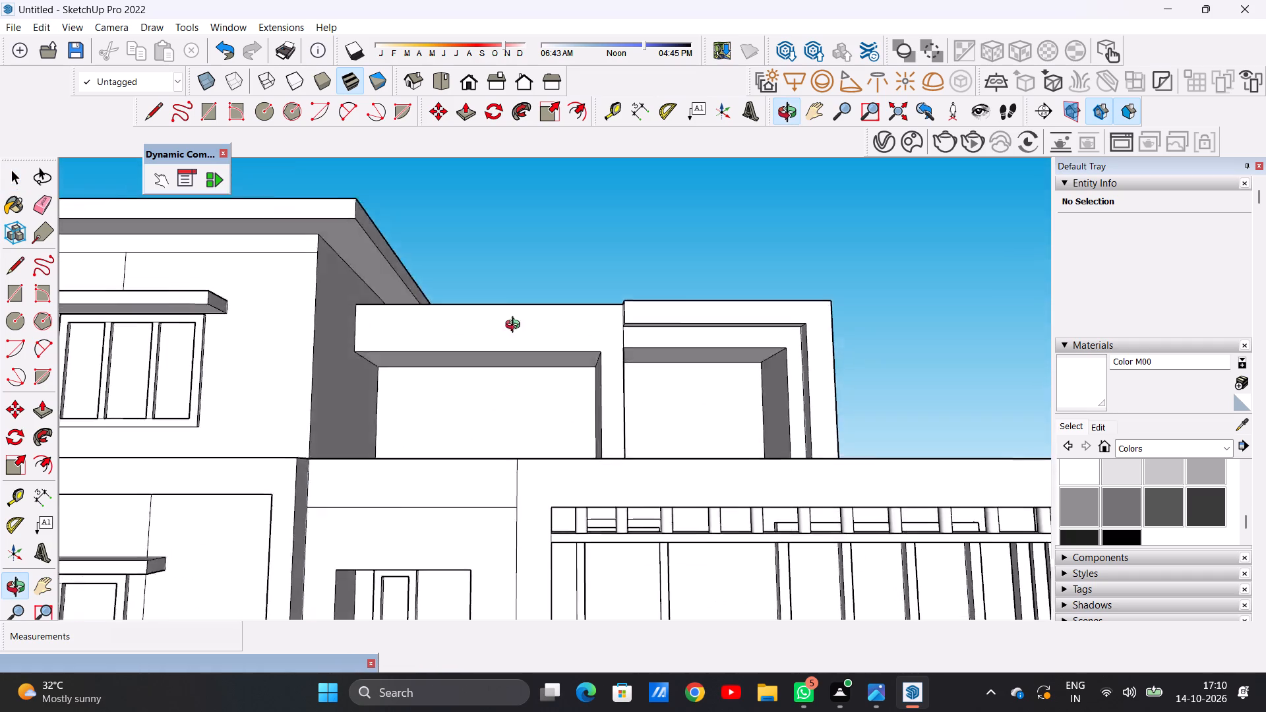
{"action": "middle_click_drag", "start_coordinate": [516, 326], "coordinate": [519, 425]}
{"action": "scroll", "coordinate": [524, 286], "scroll_direction": "up", "scroll_amount": 1}
{"action": "scroll", "coordinate": [518, 425], "scroll_direction": "down", "scroll_amount": 13}
Examine the porch side of the house around the round wall opening, as well as the overall front elevation.
{"action": "middle_click_drag", "start_coordinate": [626, 465], "coordinate": [601, 430]}
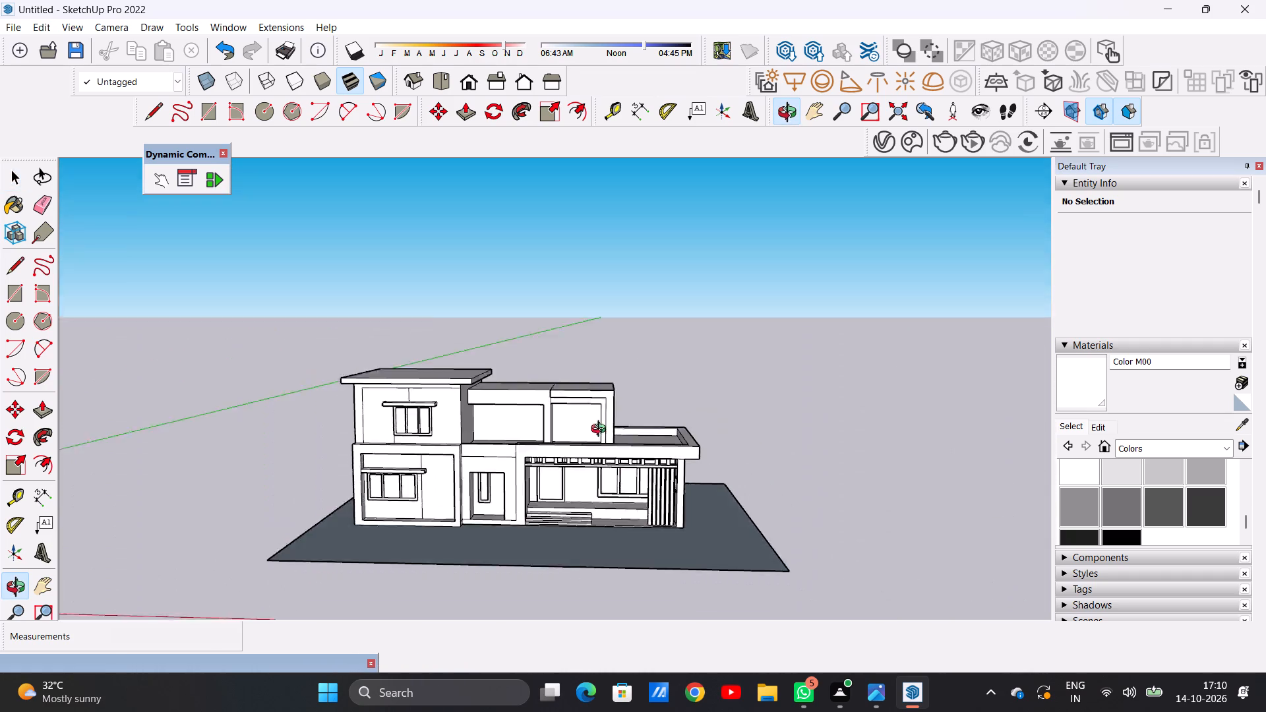
{"action": "middle_click_drag", "start_coordinate": [601, 430], "coordinate": [304, 450]}
{"action": "middle_click_drag", "start_coordinate": [602, 456], "coordinate": [505, 458]}
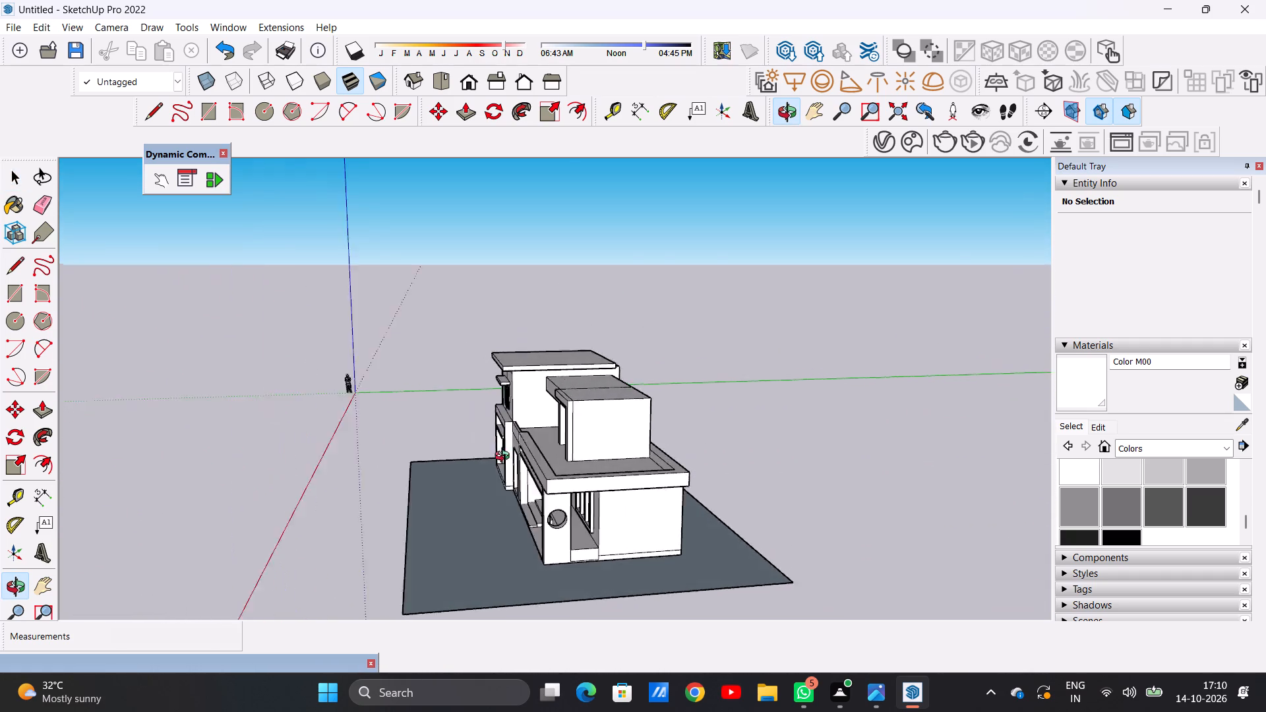
{"action": "middle_click_drag", "start_coordinate": [505, 458], "coordinate": [461, 429]}
{"action": "scroll", "coordinate": [539, 489], "scroll_direction": "up", "scroll_amount": 20}
{"action": "scroll", "coordinate": [518, 527], "scroll_direction": "down", "scroll_amount": 4}
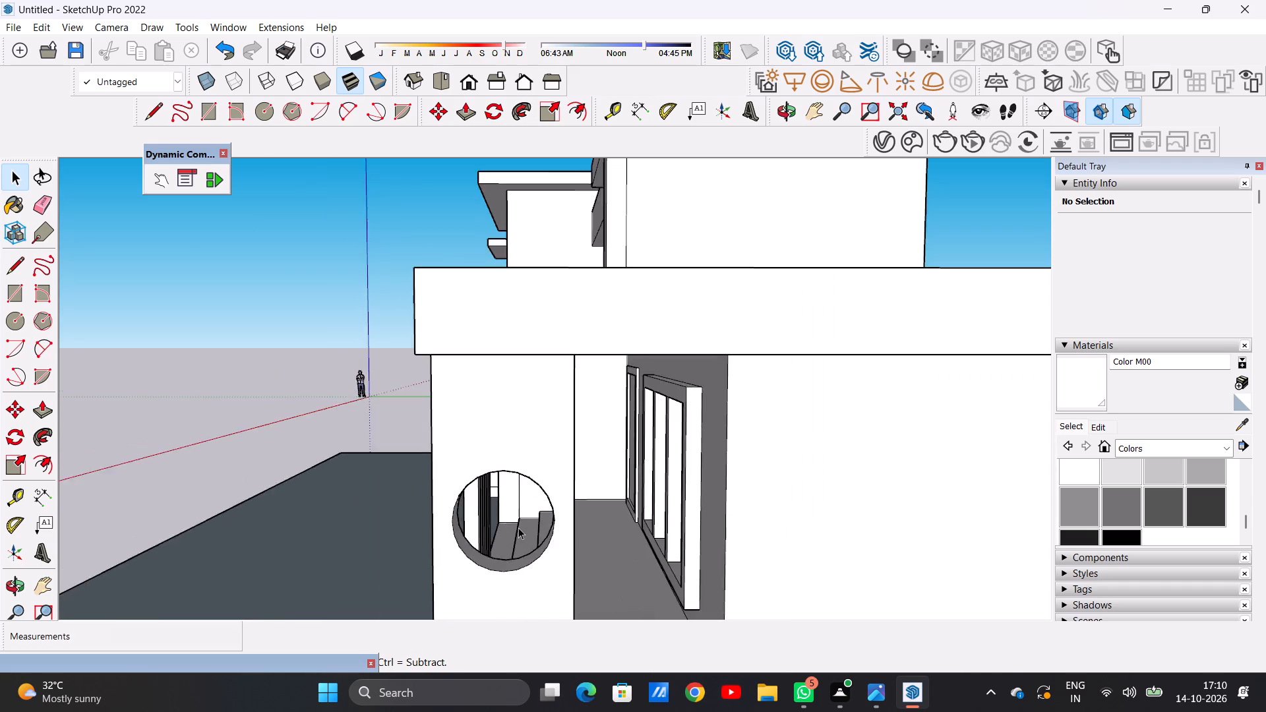
{"action": "scroll", "coordinate": [518, 527], "scroll_direction": "down", "scroll_amount": 19}
{"action": "middle_click_drag", "start_coordinate": [462, 494], "coordinate": [697, 518]}
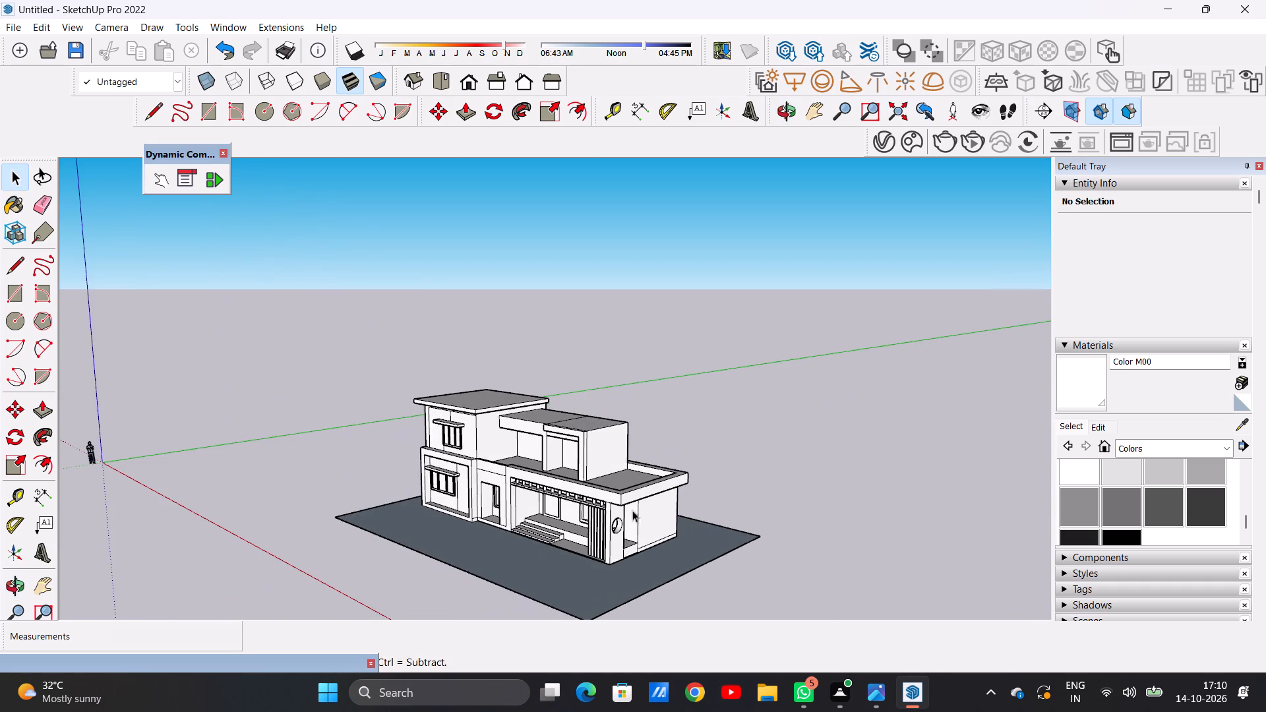
{"action": "middle_click_drag", "start_coordinate": [532, 510], "coordinate": [731, 469]}
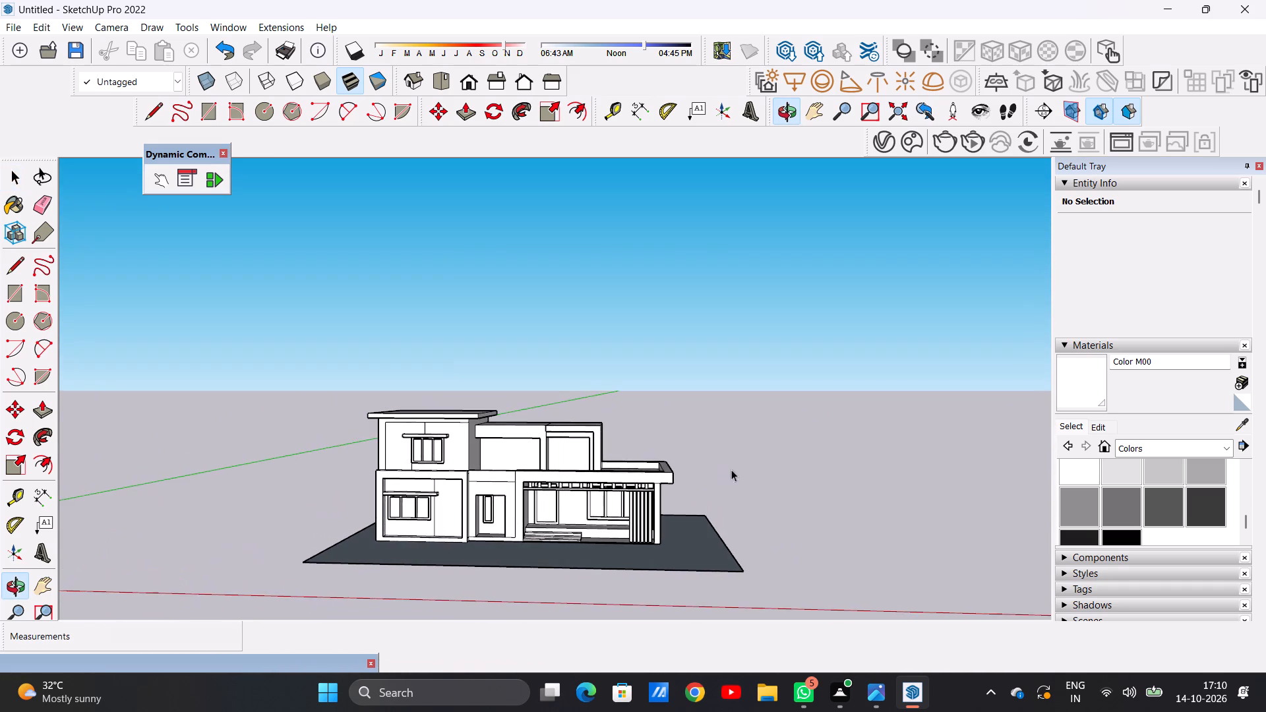
{"action": "scroll", "coordinate": [564, 504], "scroll_direction": "up", "scroll_amount": 7}
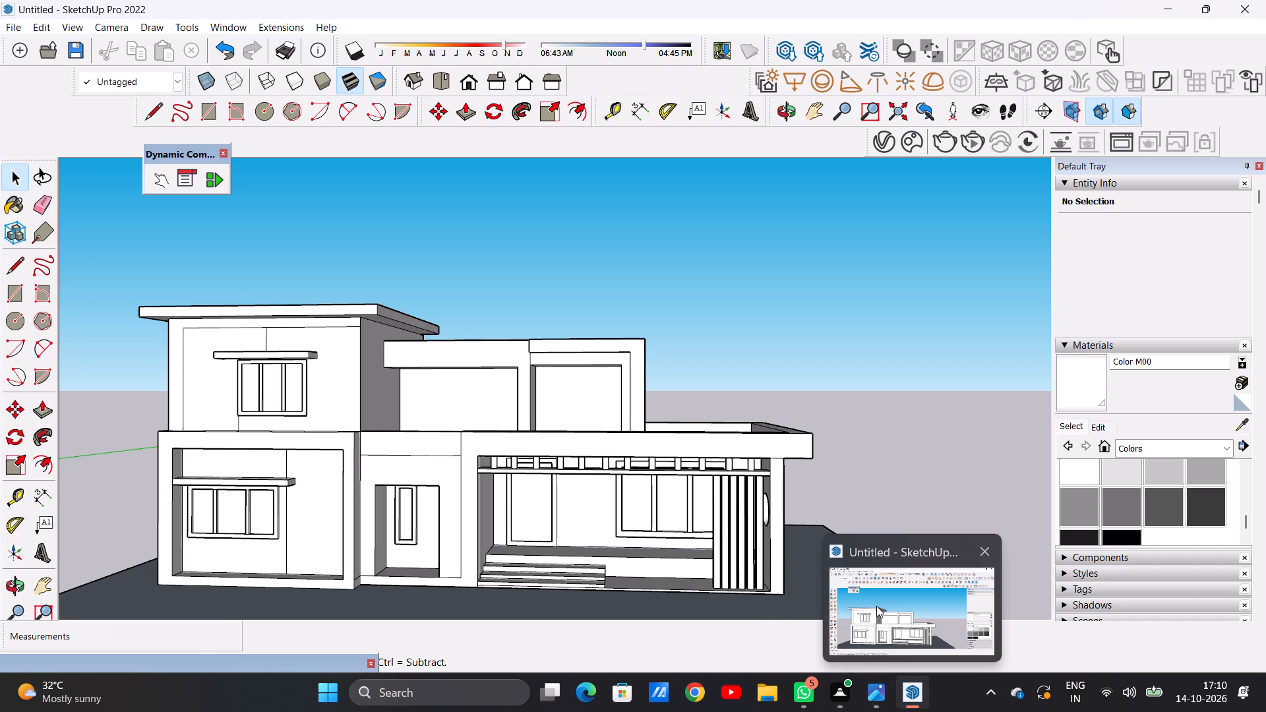
{"action": "left_click", "coordinate": [876, 606]}
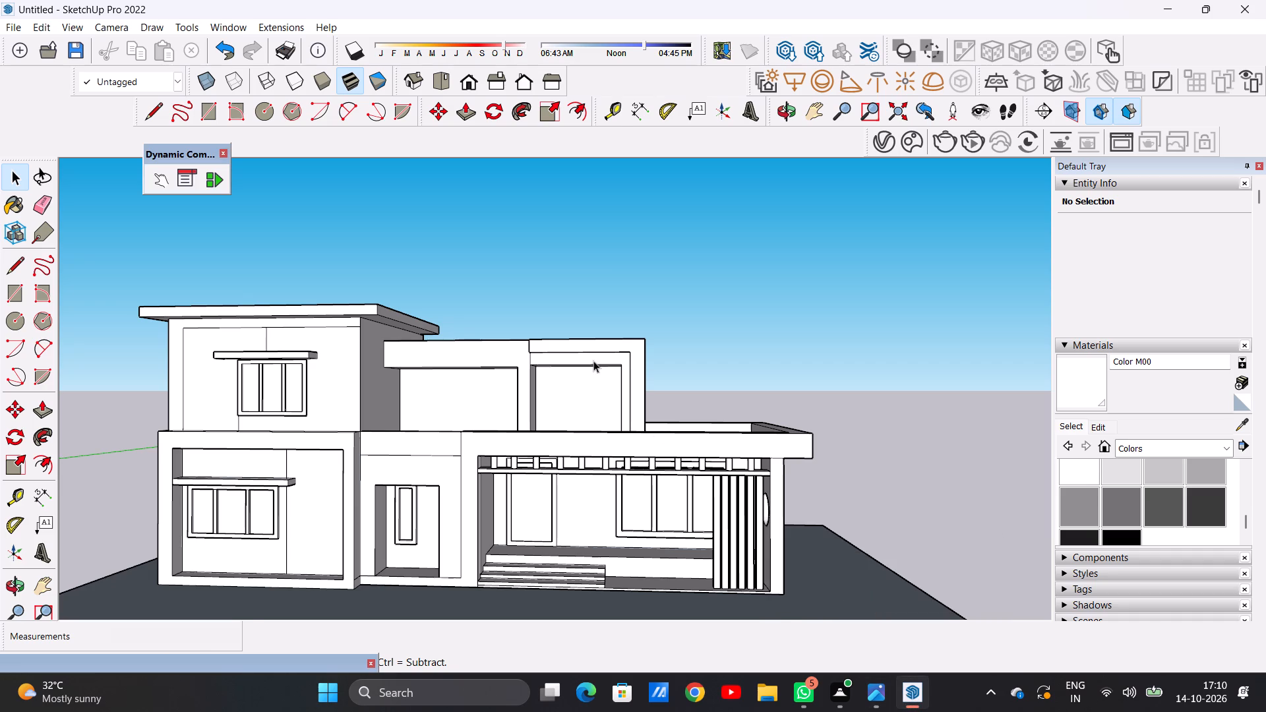
Offset the outline of the ground plane around the house inward by about 2' 8".
{"action": "scroll", "coordinate": [592, 361], "scroll_direction": "down", "scroll_amount": 5}
{"action": "middle_click_drag", "start_coordinate": [622, 369], "coordinate": [374, 469]}
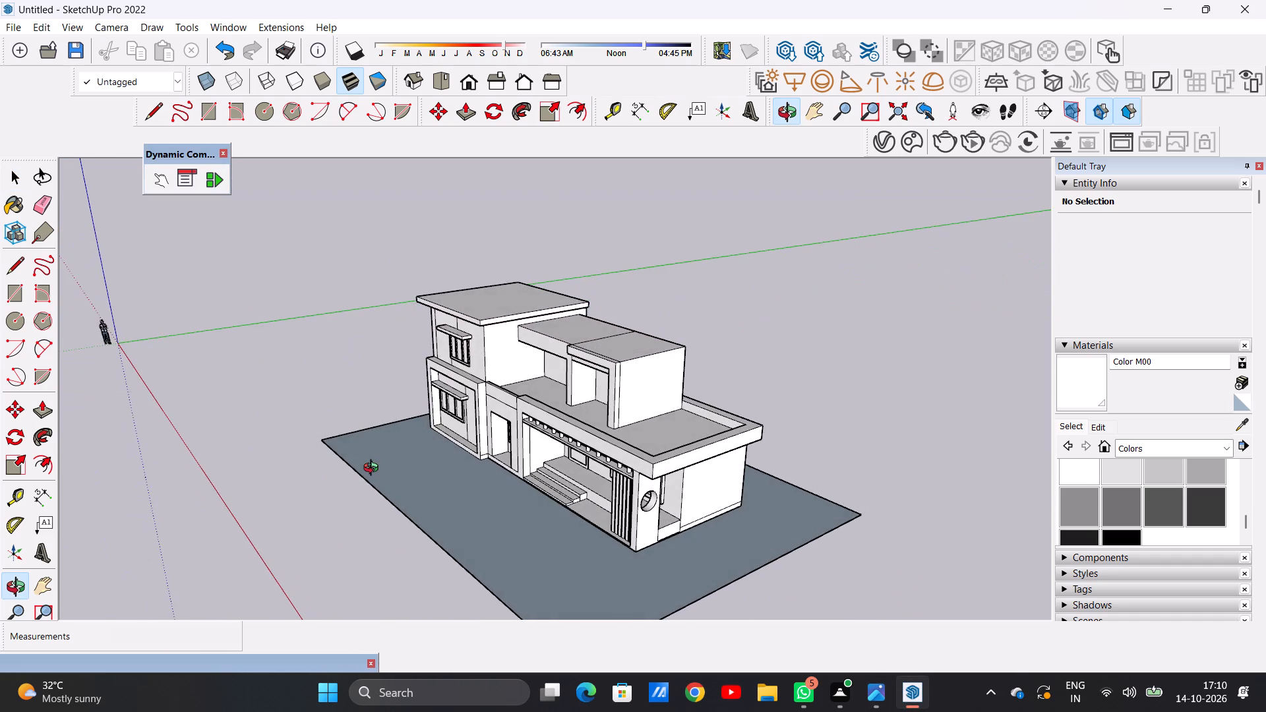
{"action": "middle_click_drag", "start_coordinate": [374, 469], "coordinate": [498, 515]}
{"action": "scroll", "coordinate": [586, 401], "scroll_direction": "down", "scroll_amount": 5}
{"action": "middle_click_drag", "start_coordinate": [553, 388], "coordinate": [595, 520]}
{"action": "scroll", "coordinate": [644, 489], "scroll_direction": "up", "scroll_amount": 3}
{"action": "middle_click_drag", "start_coordinate": [653, 466], "coordinate": [653, 525]}
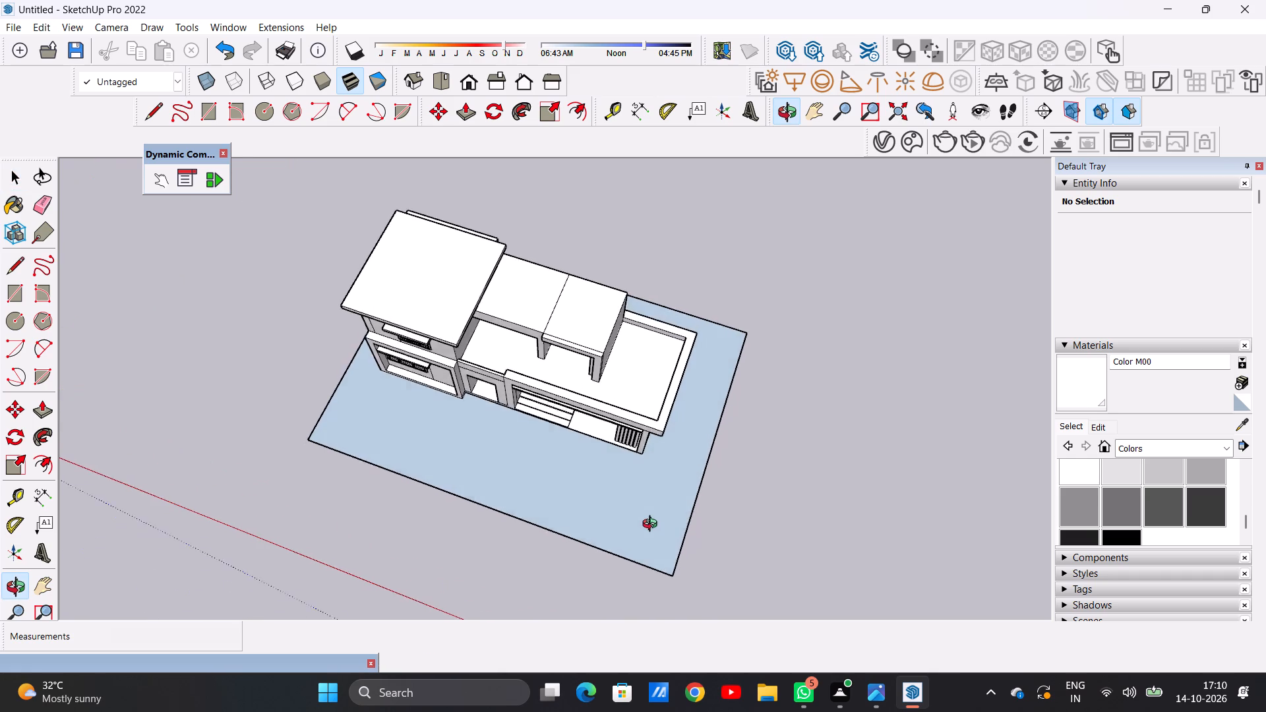
{"action": "middle_click_drag", "start_coordinate": [653, 525], "coordinate": [653, 541]}
{"action": "key", "text": "o"}
{"action": "key", "text": "f"}
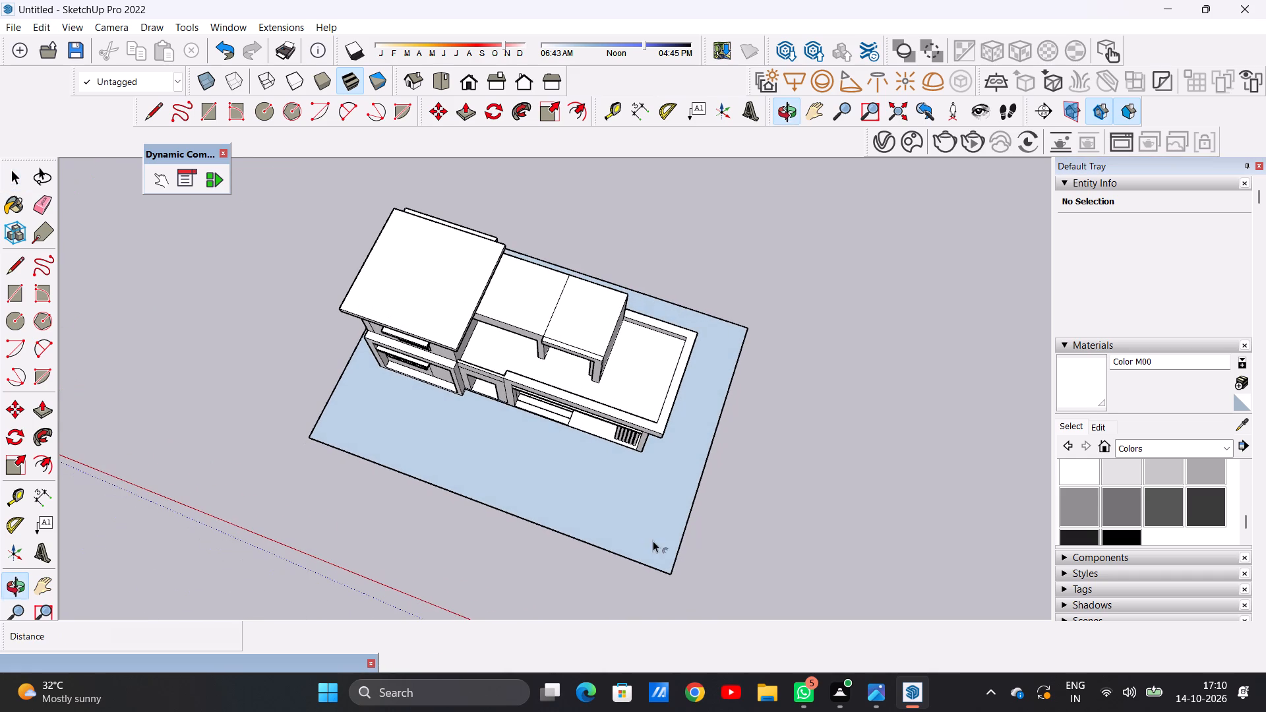
{"action": "left_click", "coordinate": [706, 322]}
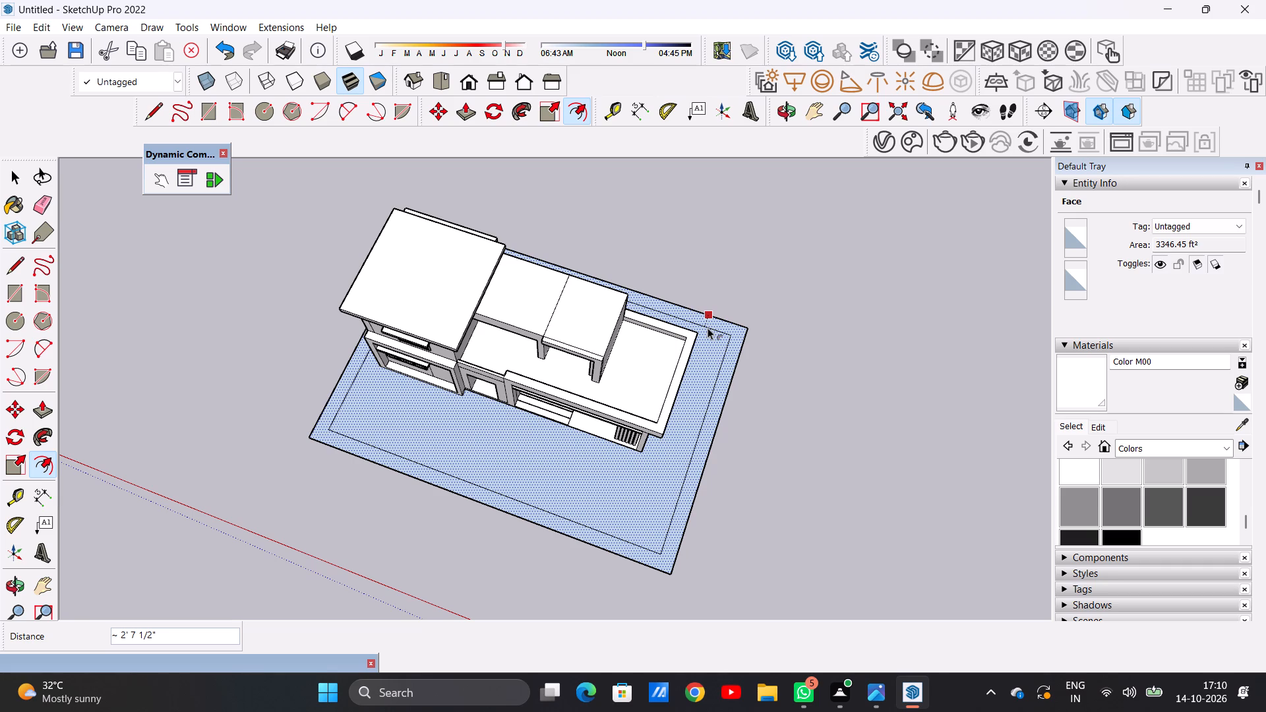
{"action": "middle_click_drag", "start_coordinate": [708, 328], "coordinate": [470, 268]}
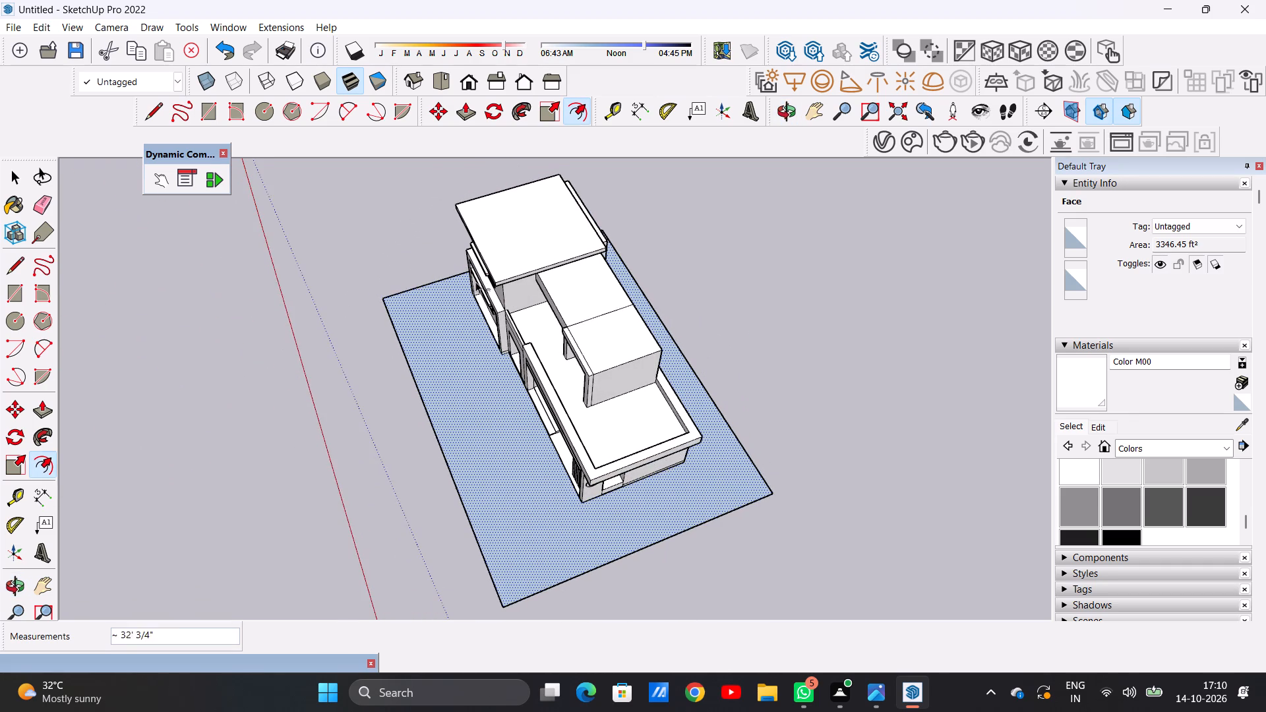
{"action": "scroll", "coordinate": [644, 444], "scroll_direction": "down", "scroll_amount": 1}
{"action": "scroll", "coordinate": [740, 502], "scroll_direction": "up", "scroll_amount": 6}
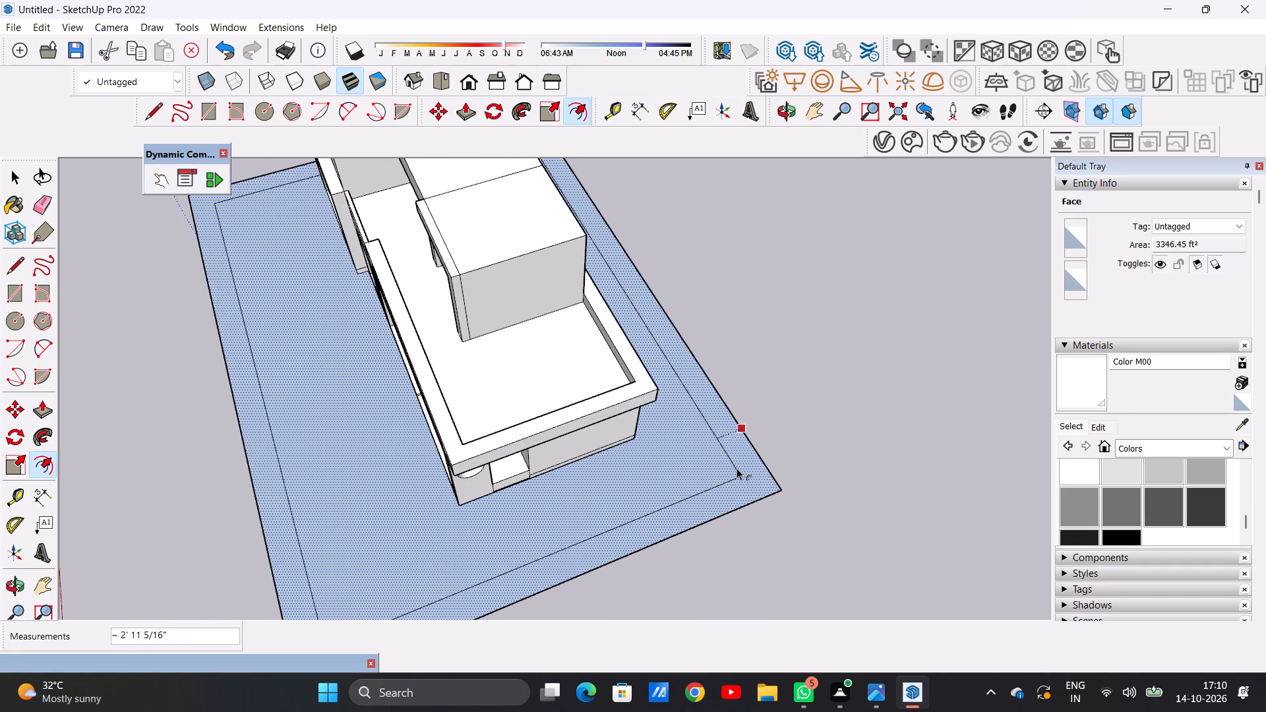
{"action": "left_click", "coordinate": [737, 465]}
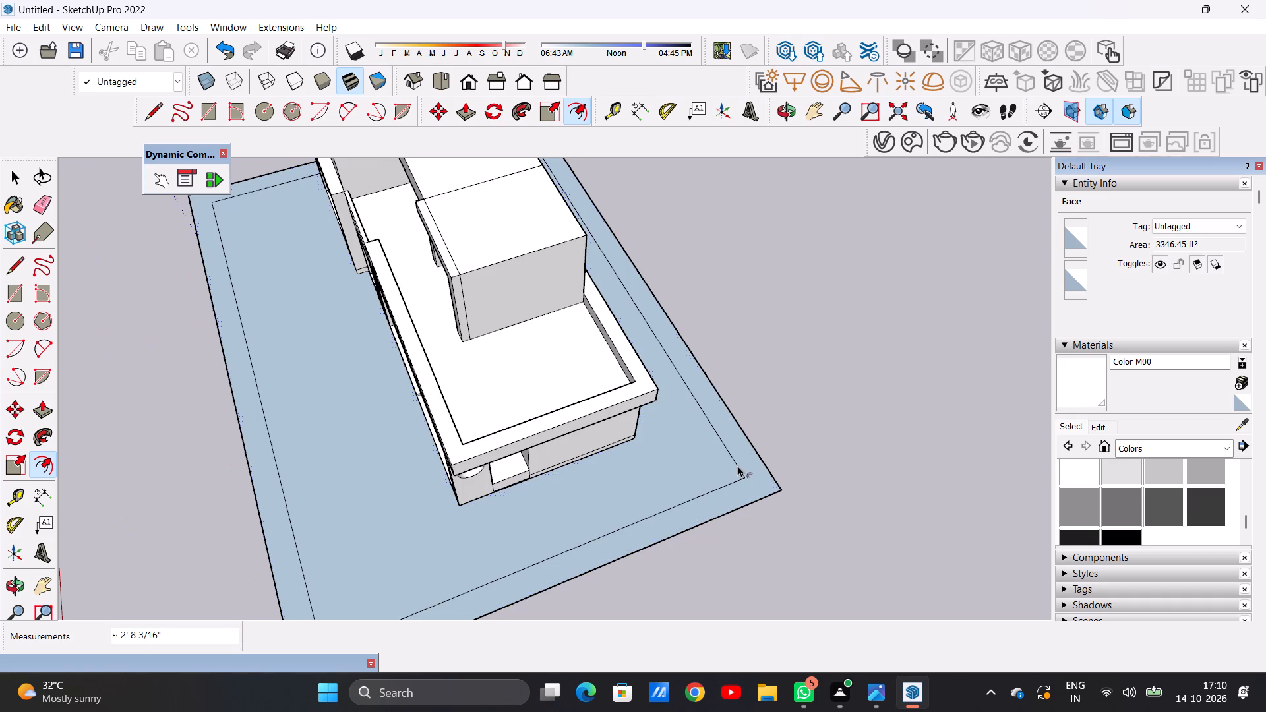
Draw a line across the front border strip of the plot, near the corner on the double-height window side.
{"action": "key", "text": "space"}
{"action": "scroll", "coordinate": [629, 481], "scroll_direction": "down", "scroll_amount": 14}
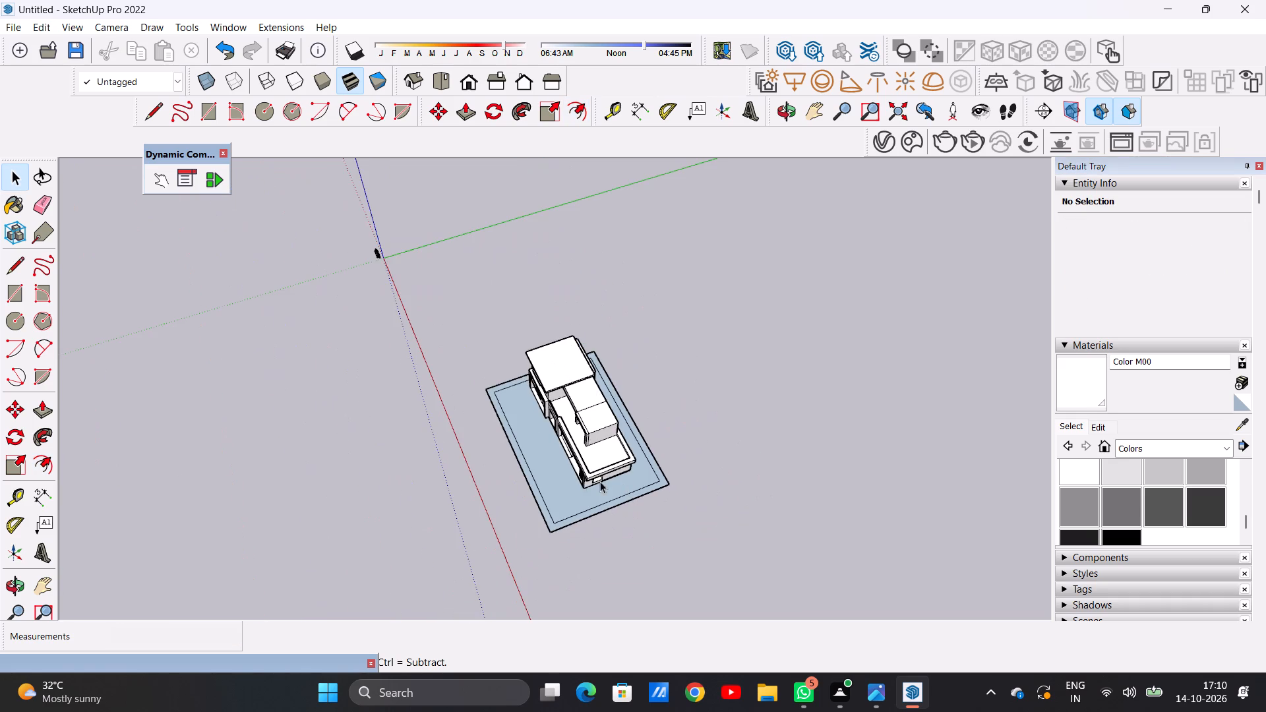
{"action": "middle_click_drag", "start_coordinate": [578, 481], "coordinate": [751, 461]}
{"action": "middle_click_drag", "start_coordinate": [508, 461], "coordinate": [655, 481]}
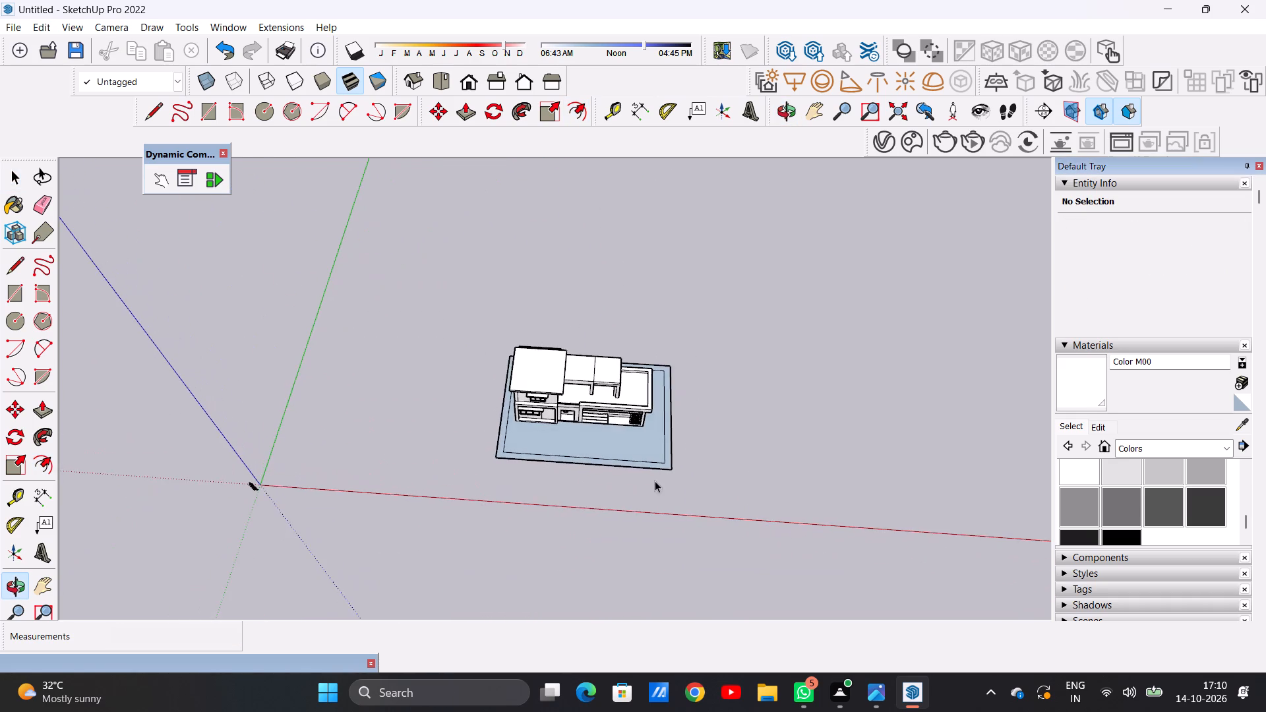
{"action": "scroll", "coordinate": [588, 467], "scroll_direction": "up", "scroll_amount": 14}
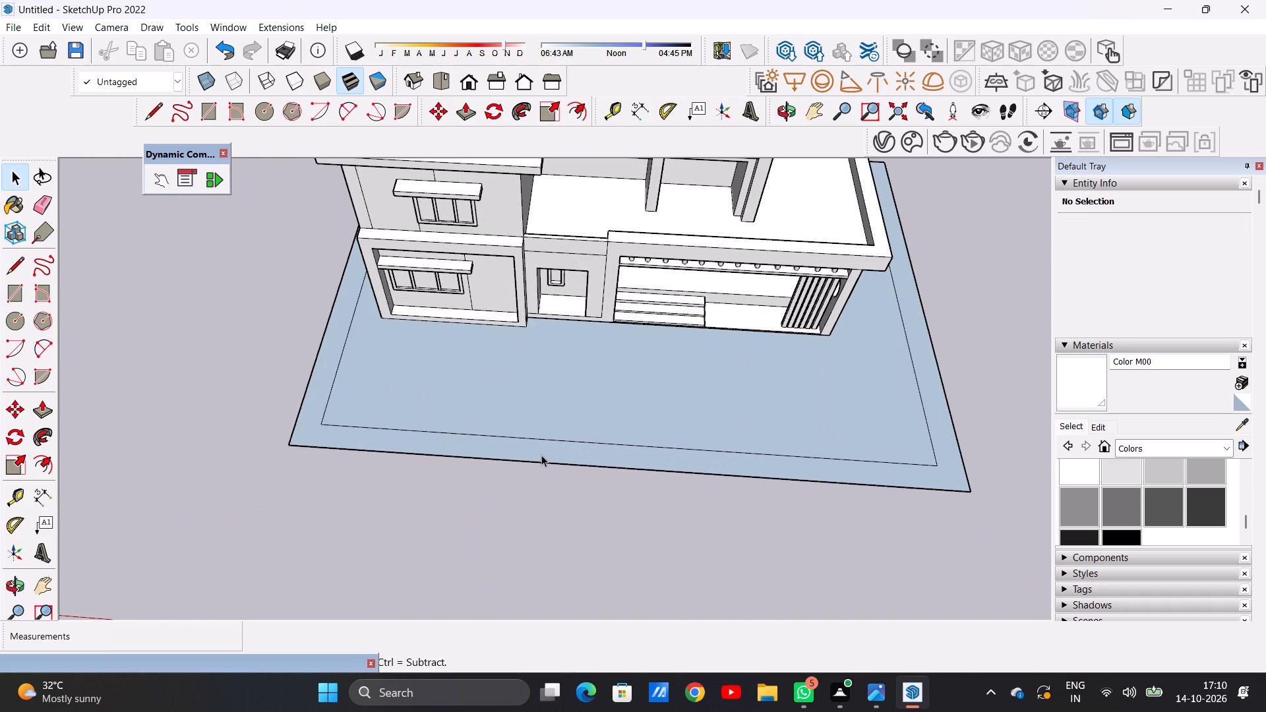
{"action": "scroll", "coordinate": [533, 416], "scroll_direction": "down", "scroll_amount": 6}
{"action": "middle_click_drag", "start_coordinate": [529, 416], "coordinate": [479, 361]}
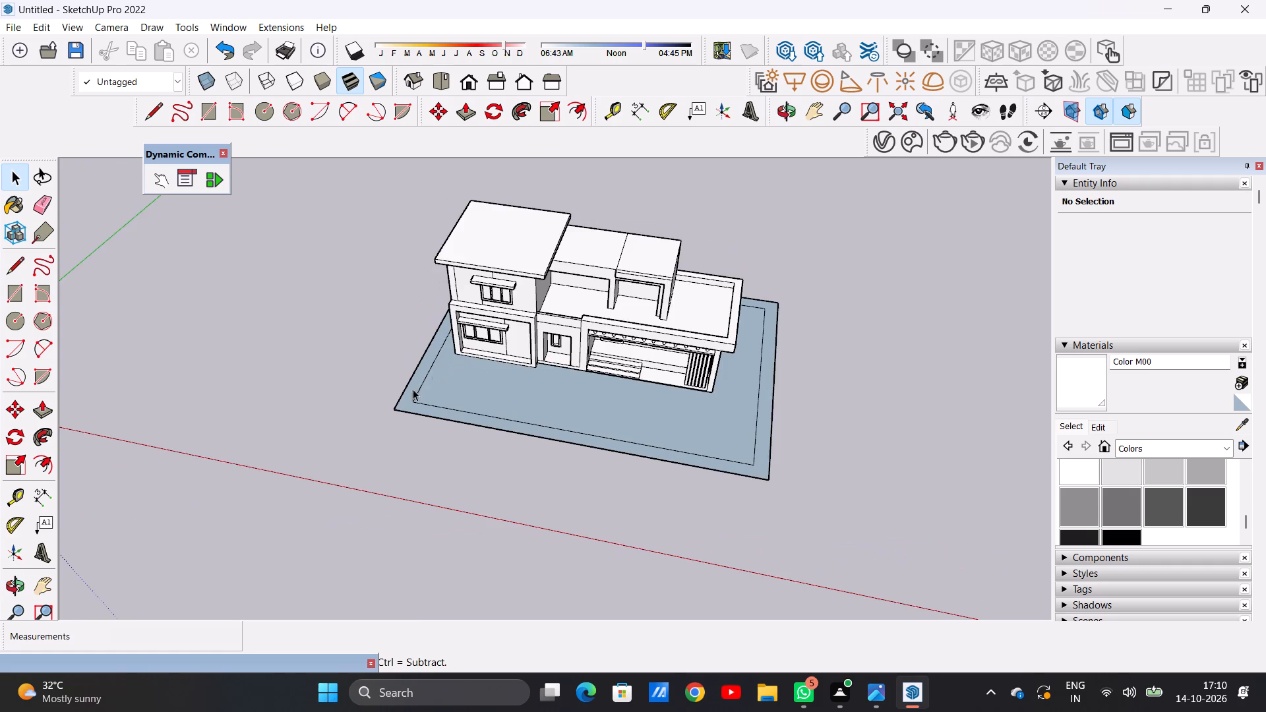
{"action": "scroll", "coordinate": [400, 399], "scroll_direction": "up", "scroll_amount": 6}
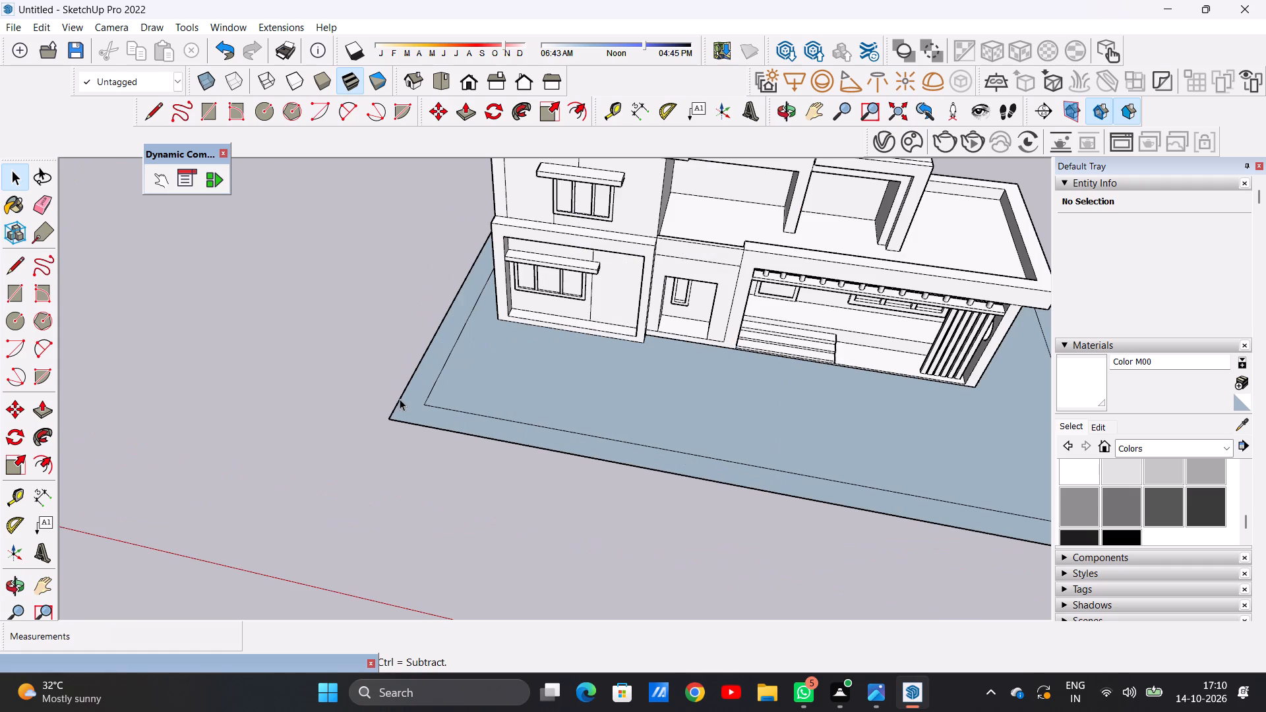
{"action": "key", "text": "l"}
{"action": "scroll", "coordinate": [400, 399], "scroll_direction": "up", "scroll_amount": 8}
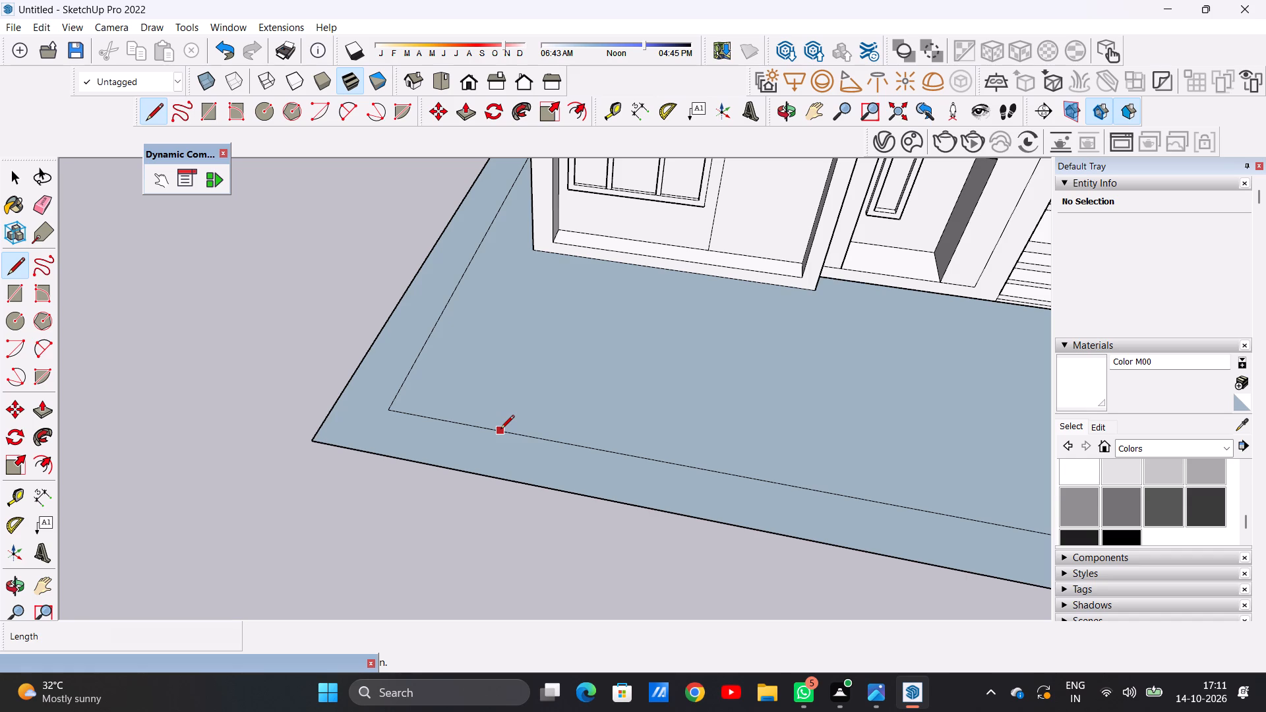
{"action": "scroll", "coordinate": [500, 430], "scroll_direction": "down", "scroll_amount": 18}
{"action": "scroll", "coordinate": [500, 430], "scroll_direction": "up", "scroll_amount": 15}
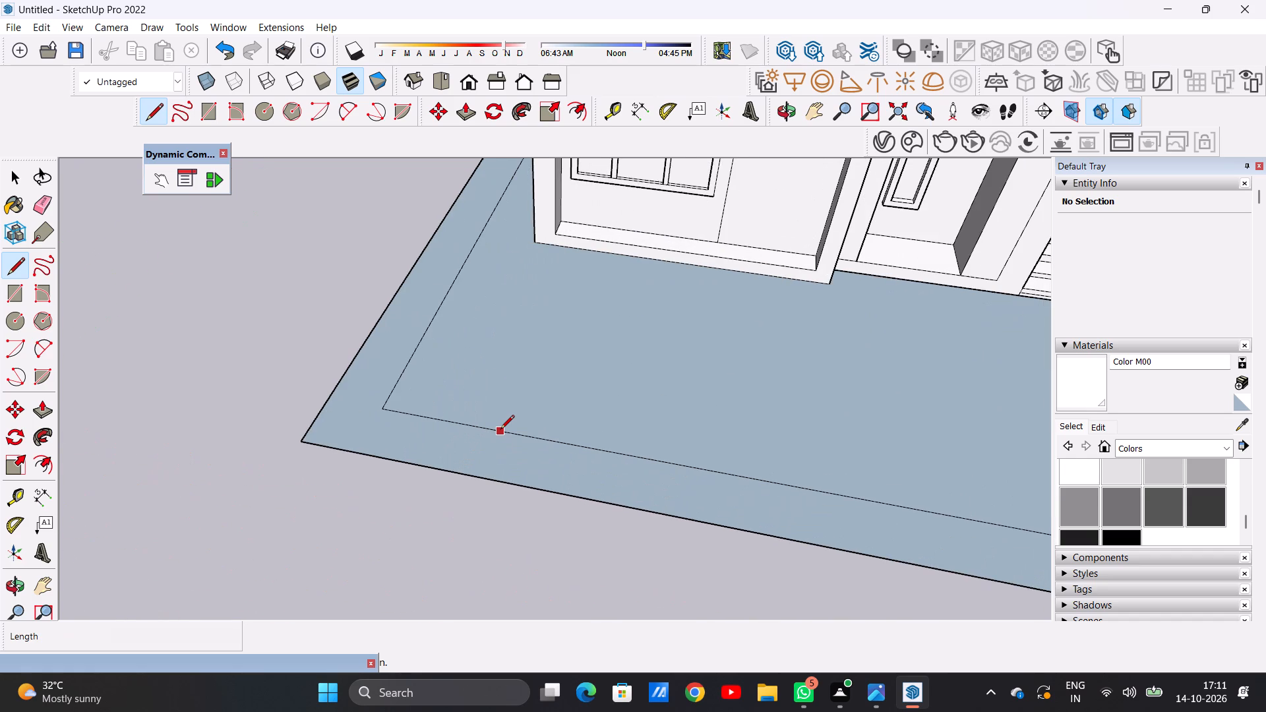
{"action": "left_click", "coordinate": [500, 430]}
{"action": "left_click", "coordinate": [480, 480]}
Draw a second line about 2' 8" long across the front border strip, near the corner beside the slatted porch screen.
{"action": "scroll", "coordinate": [501, 471], "scroll_direction": "down", "scroll_amount": 19}
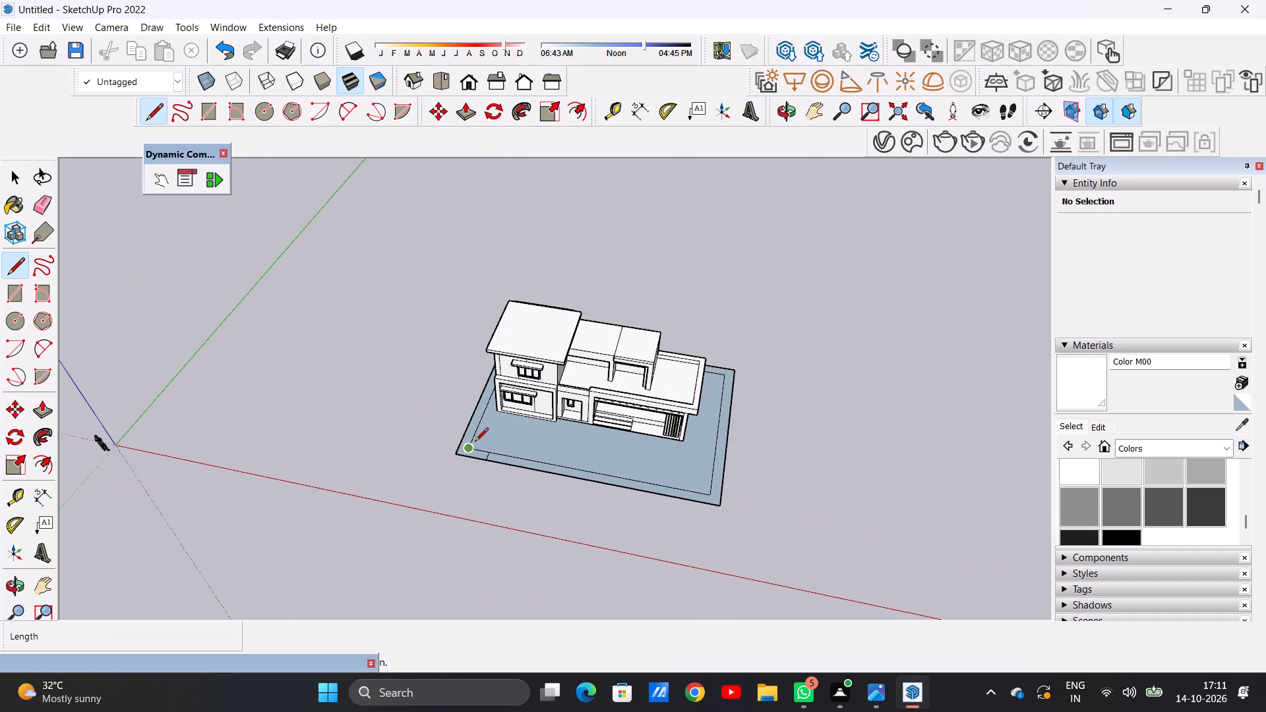
{"action": "scroll", "coordinate": [611, 502], "scroll_direction": "up", "scroll_amount": 1}
{"action": "scroll", "coordinate": [613, 504], "scroll_direction": "down", "scroll_amount": 1}
{"action": "scroll", "coordinate": [616, 505], "scroll_direction": "up", "scroll_amount": 11}
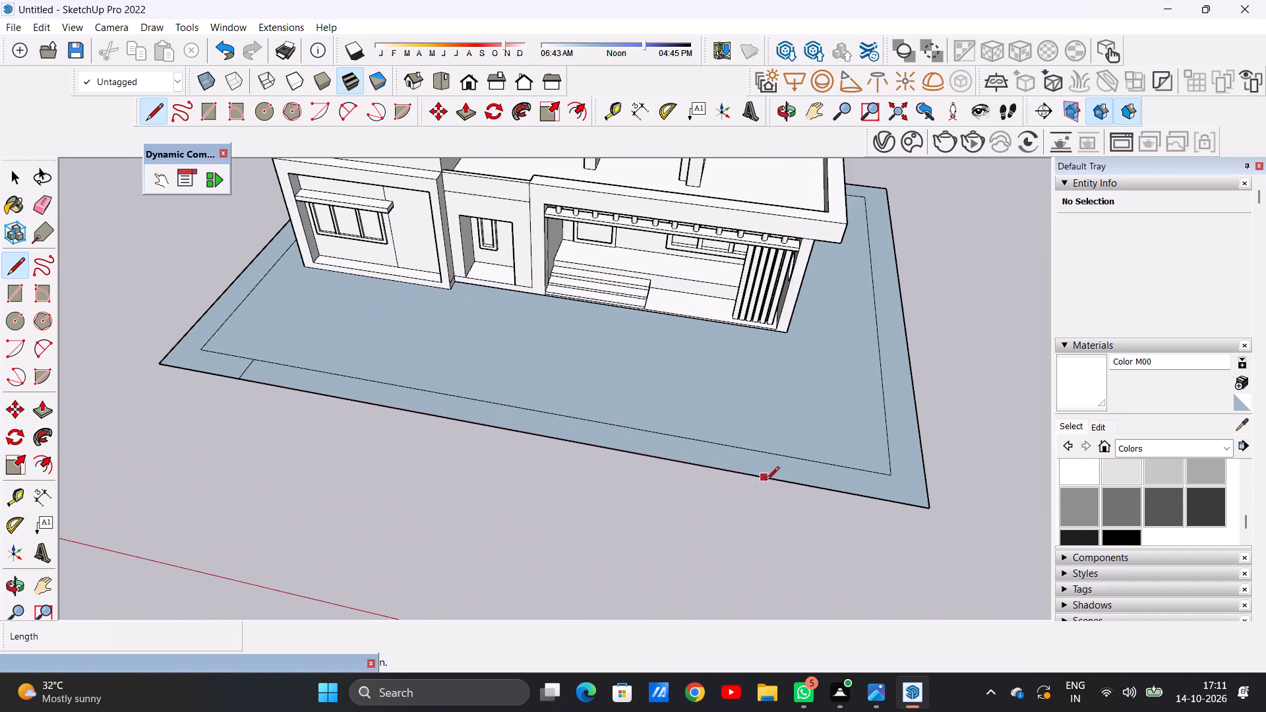
{"action": "scroll", "coordinate": [770, 479], "scroll_direction": "up", "scroll_amount": 4}
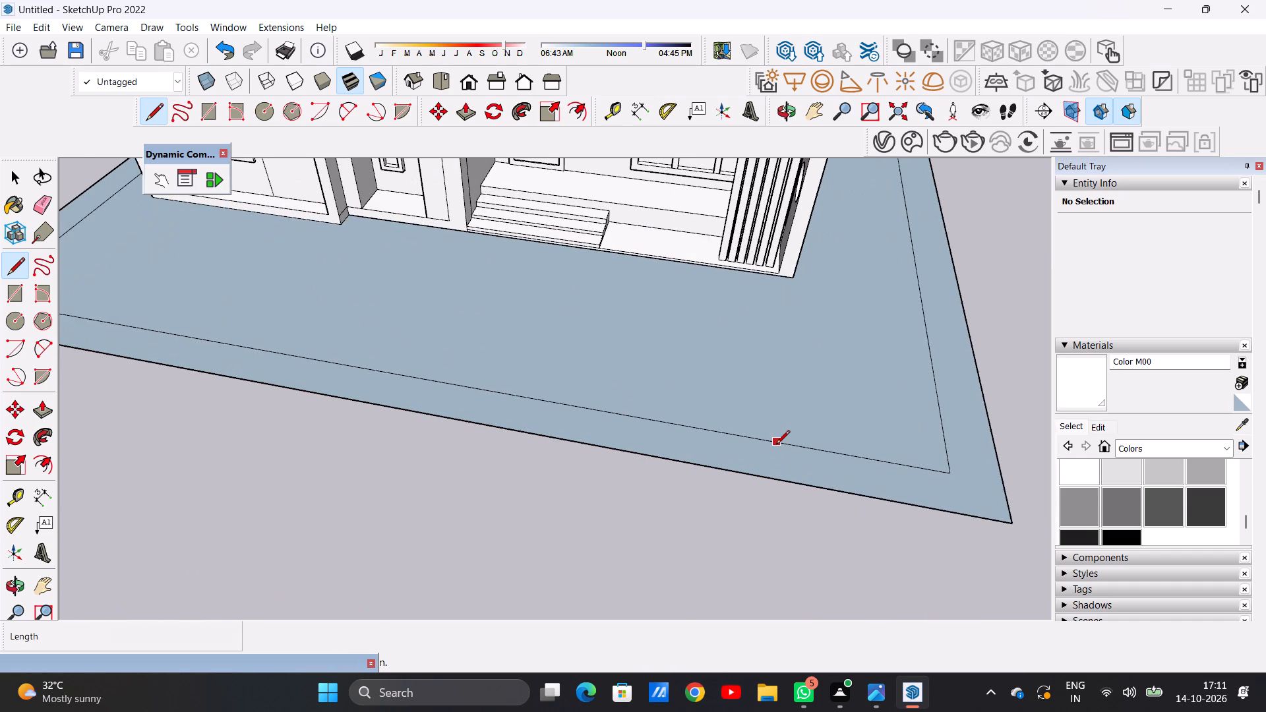
{"action": "left_click", "coordinate": [776, 445]}
{"action": "left_click", "coordinate": [772, 478]}
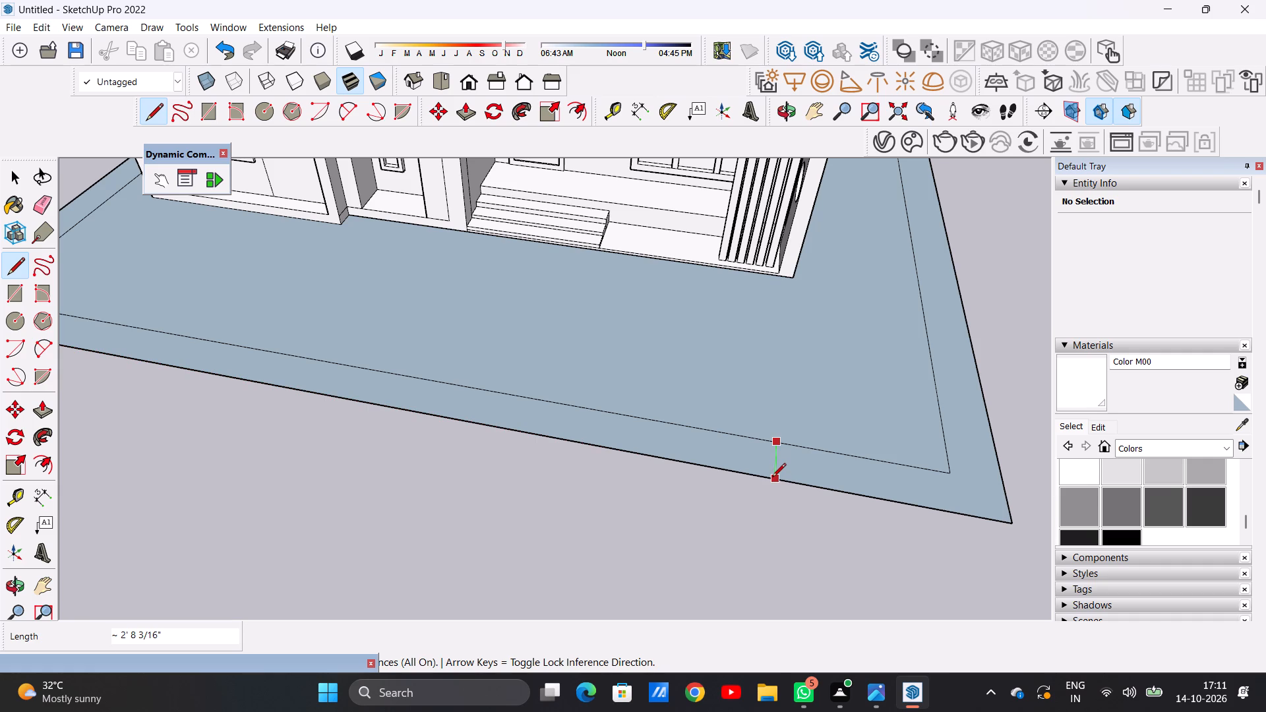
{"action": "key", "text": "space"}
Examine the front of the house and the divided border strip of the plot from several heights and distances.
{"action": "scroll", "coordinate": [752, 487], "scroll_direction": "down", "scroll_amount": 17}
{"action": "scroll", "coordinate": [691, 471], "scroll_direction": "up", "scroll_amount": 6}
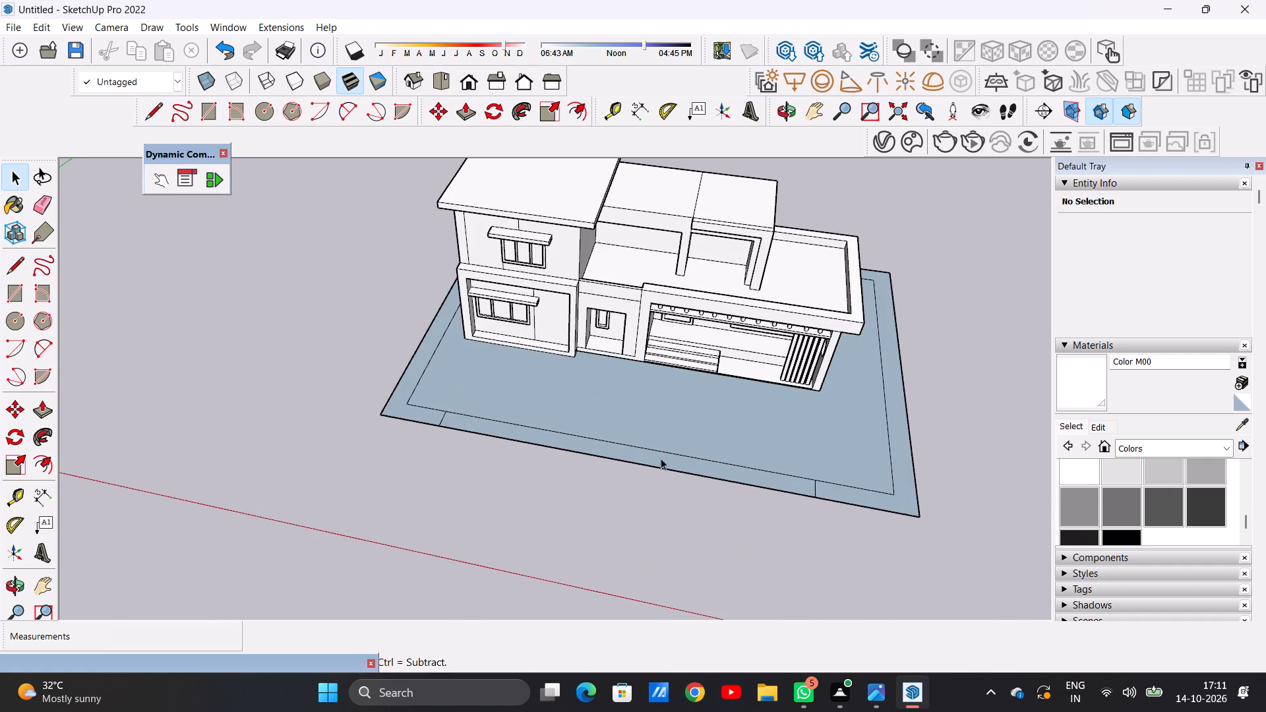
{"action": "scroll", "coordinate": [563, 425], "scroll_direction": "down", "scroll_amount": 4}
{"action": "middle_click_drag", "start_coordinate": [613, 452], "coordinate": [628, 322]}
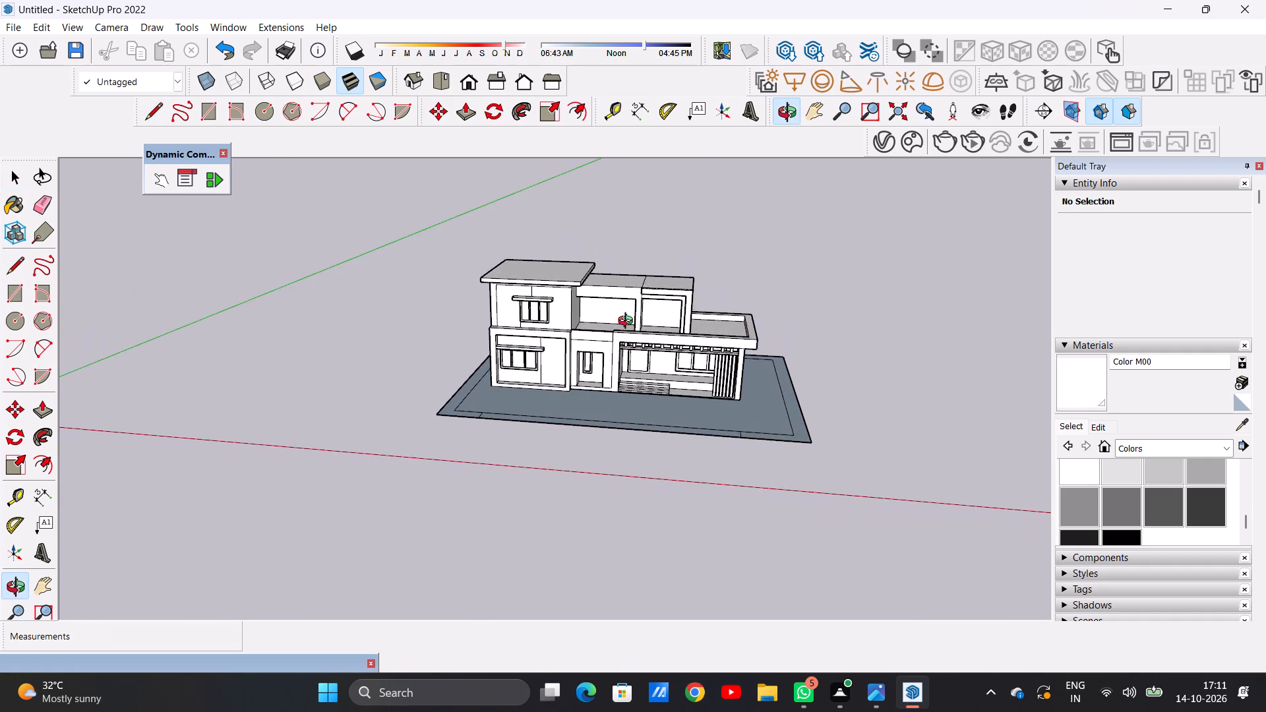
{"action": "middle_click_drag", "start_coordinate": [628, 322], "coordinate": [638, 399]}
{"action": "scroll", "coordinate": [762, 374], "scroll_direction": "up", "scroll_amount": 6}
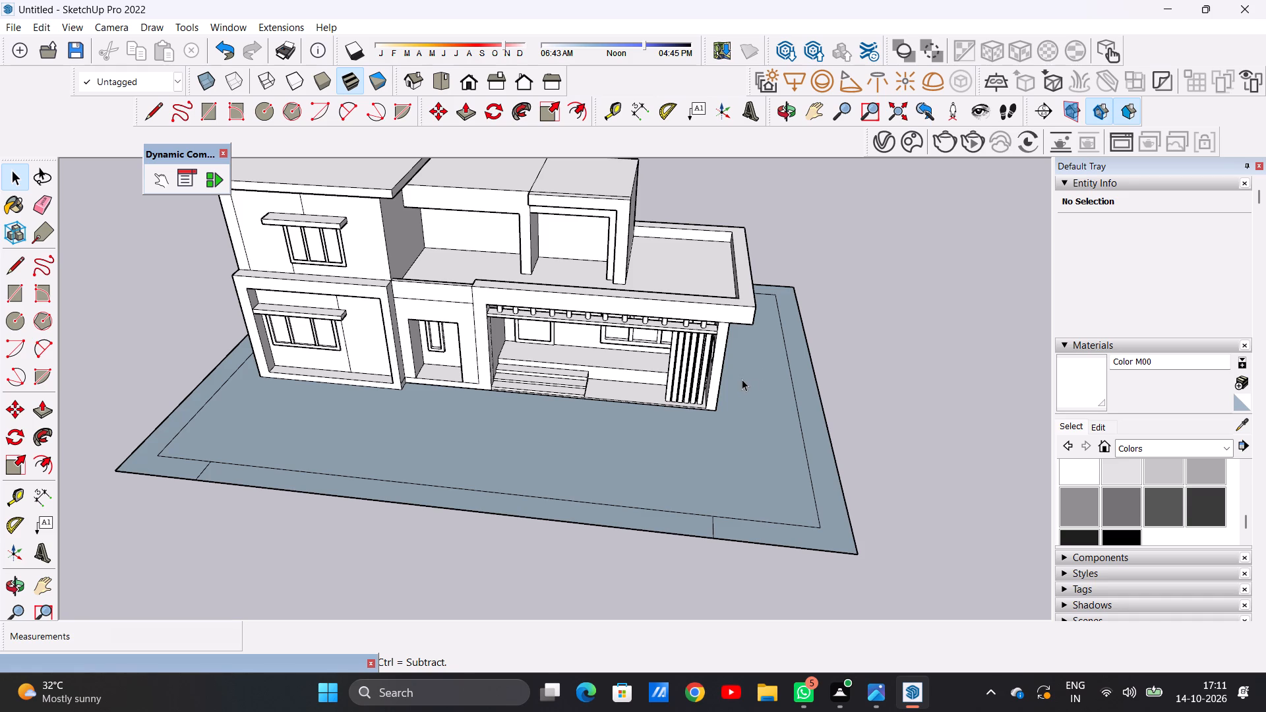
{"action": "scroll", "coordinate": [738, 392], "scroll_direction": "down", "scroll_amount": 6}
{"action": "scroll", "coordinate": [697, 378], "scroll_direction": "up", "scroll_amount": 6}
{"action": "middle_click_drag", "start_coordinate": [696, 380], "coordinate": [705, 343]}
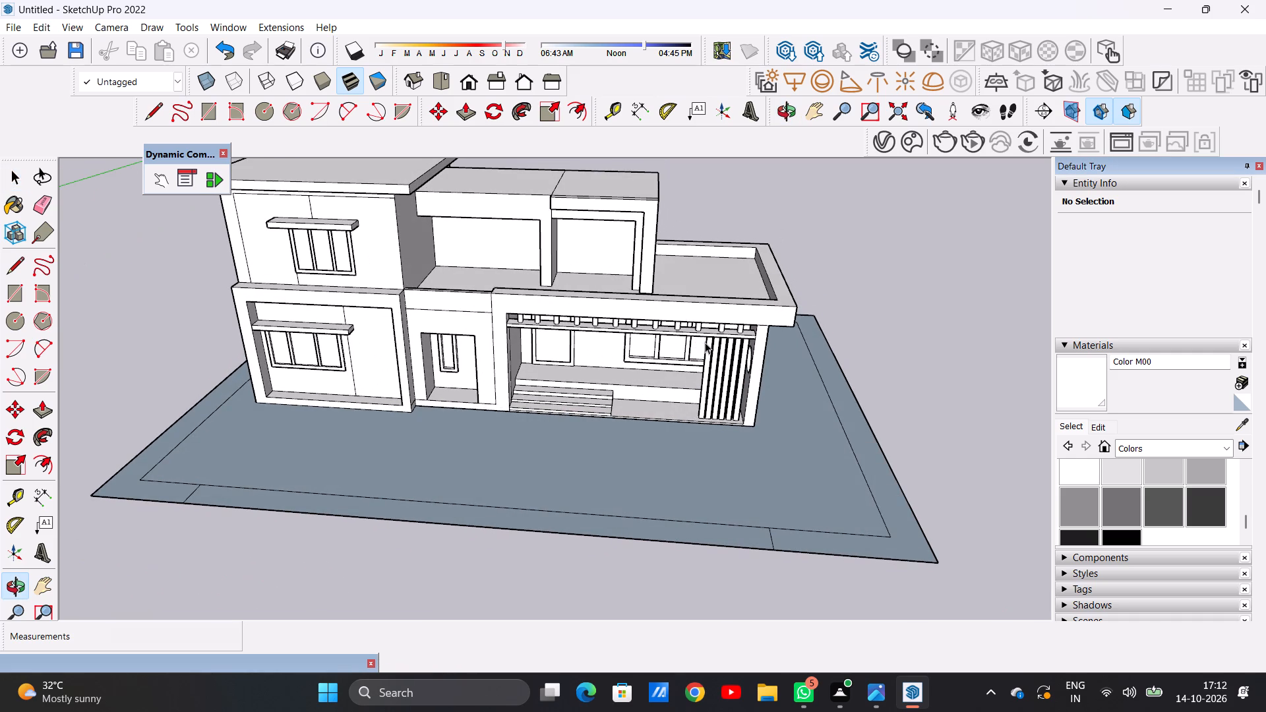
{"action": "scroll", "coordinate": [705, 342], "scroll_direction": "down", "scroll_amount": 7}
{"action": "scroll", "coordinate": [714, 353], "scroll_direction": "up", "scroll_amount": 7}
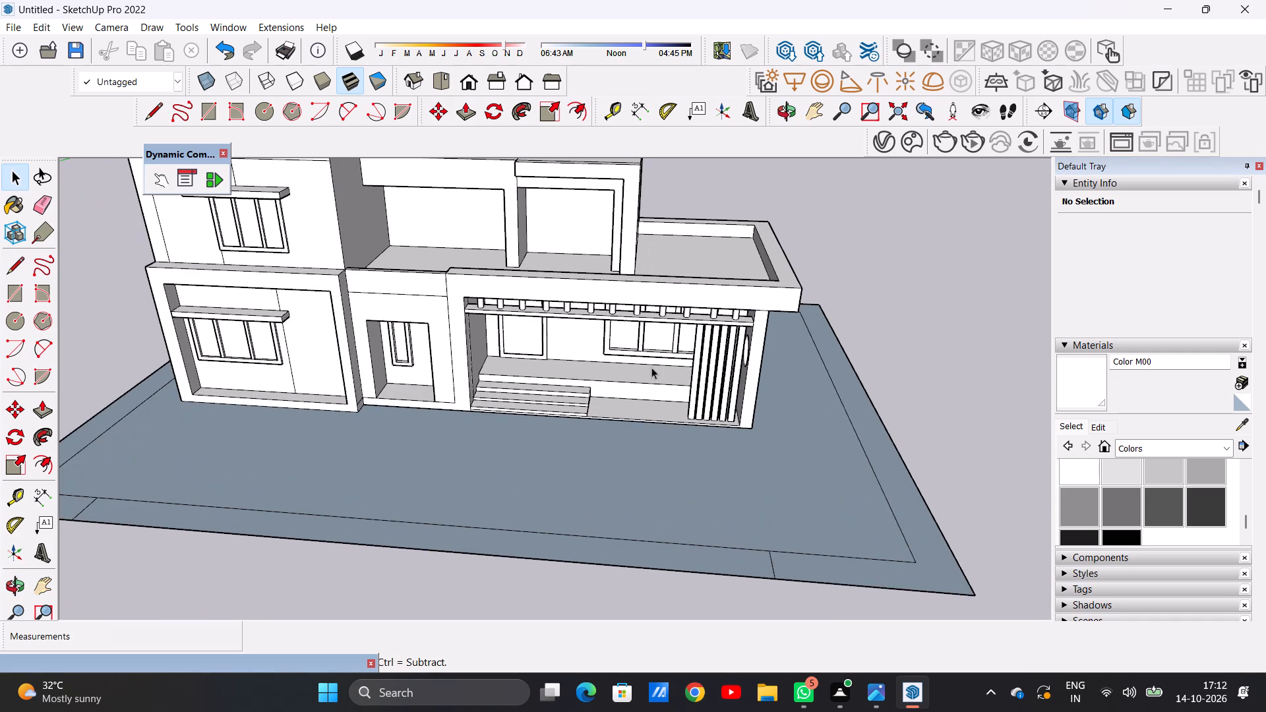
{"action": "middle_click_drag", "start_coordinate": [651, 367], "coordinate": [659, 314]}
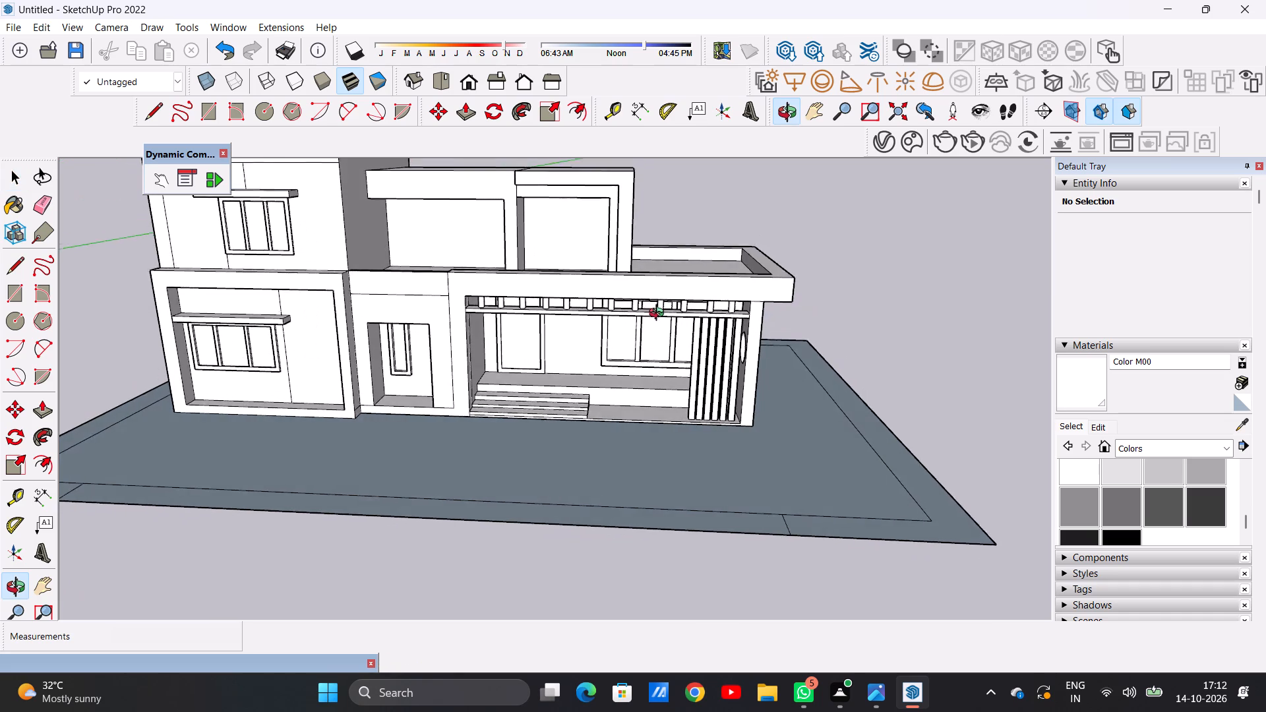
{"action": "middle_click_drag", "start_coordinate": [659, 314], "coordinate": [649, 301]}
Examine the slatted porch corner and the upper-floor framed openings above the porch.
{"action": "scroll", "coordinate": [649, 301], "scroll_direction": "up", "scroll_amount": 1}
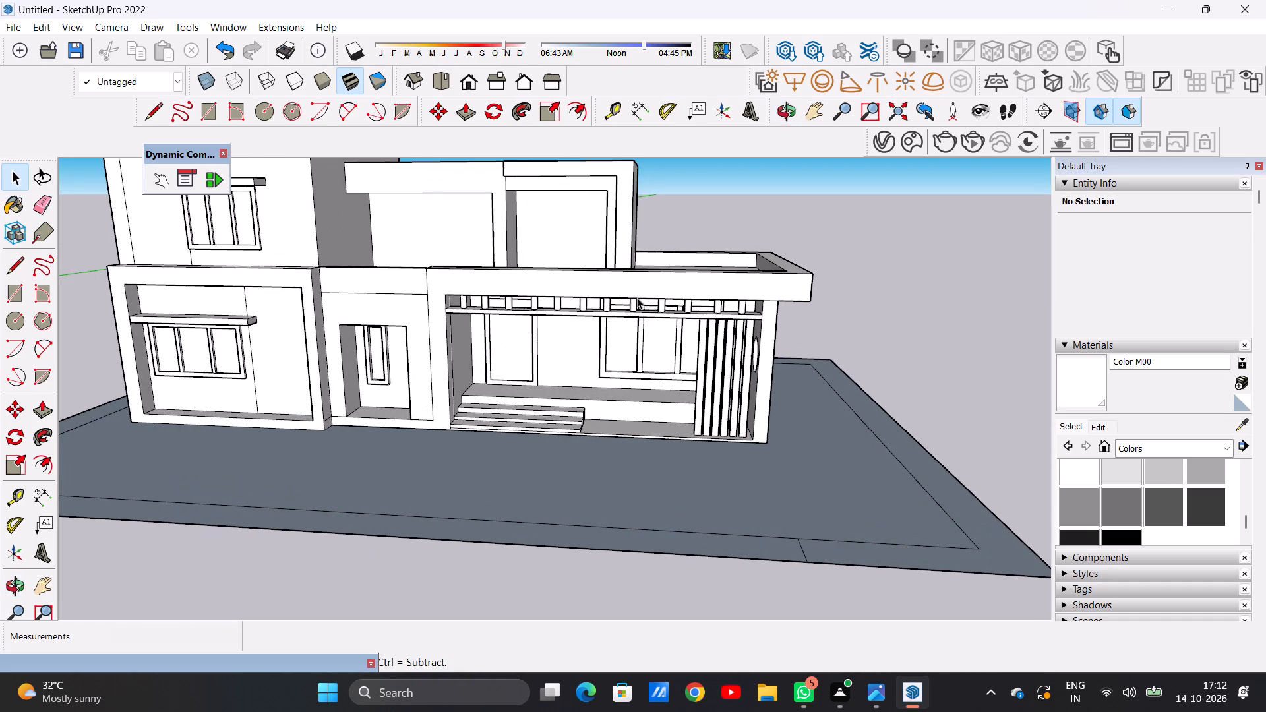
{"action": "scroll", "coordinate": [560, 270], "scroll_direction": "up", "scroll_amount": 6}
{"action": "scroll", "coordinate": [546, 290], "scroll_direction": "down", "scroll_amount": 9}
{"action": "middle_click_drag", "start_coordinate": [572, 264], "coordinate": [375, 220]}
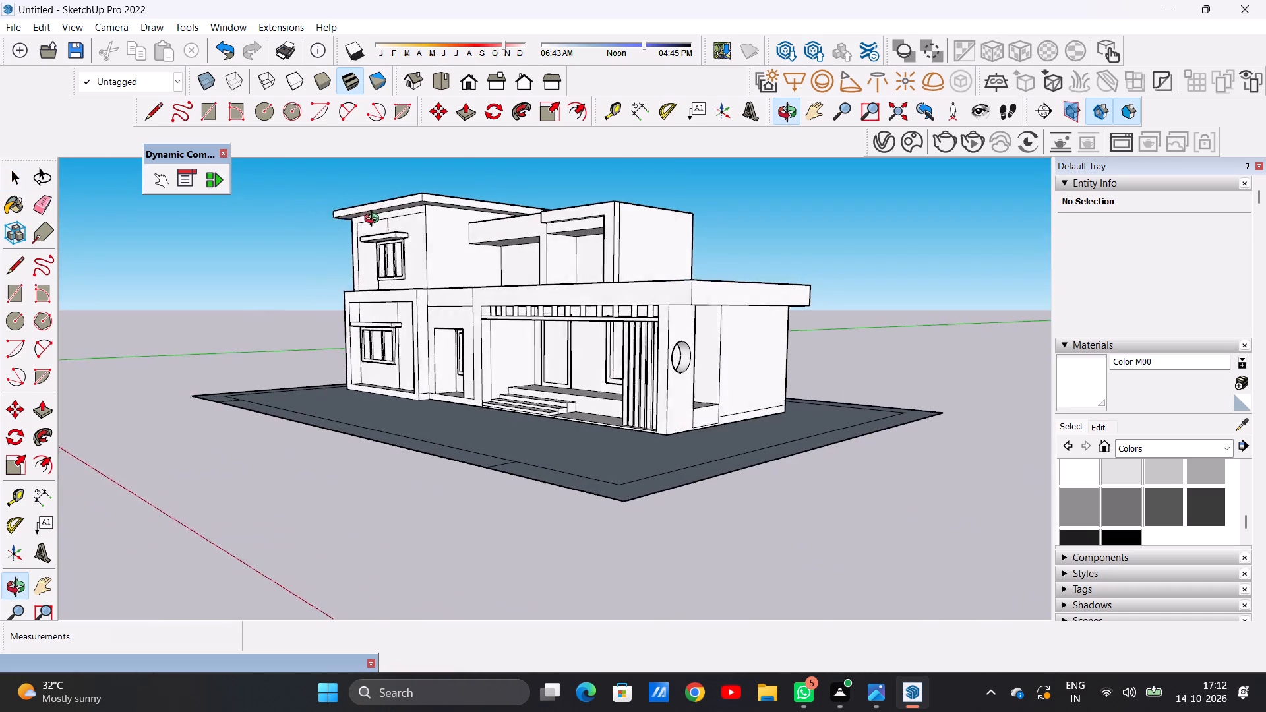
{"action": "middle_click_drag", "start_coordinate": [375, 220], "coordinate": [573, 254]}
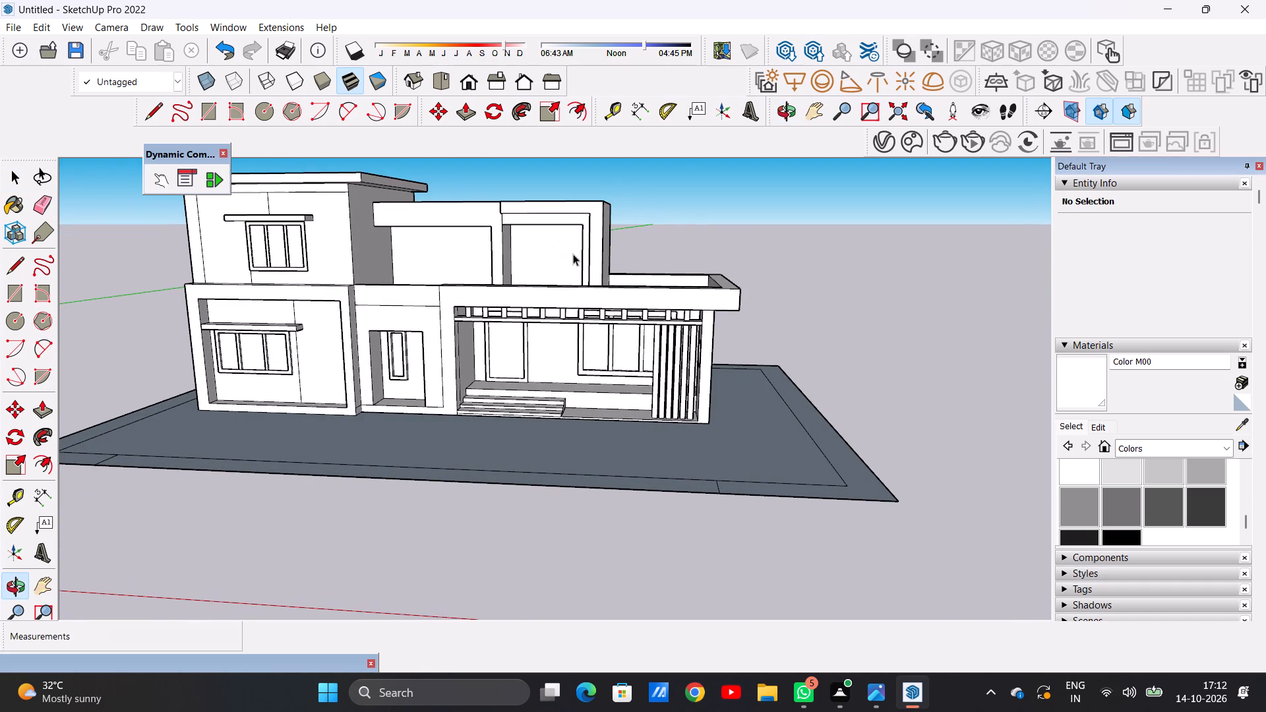
{"action": "scroll", "coordinate": [537, 238], "scroll_direction": "up", "scroll_amount": 7}
{"action": "scroll", "coordinate": [471, 242], "scroll_direction": "up", "scroll_amount": 2}
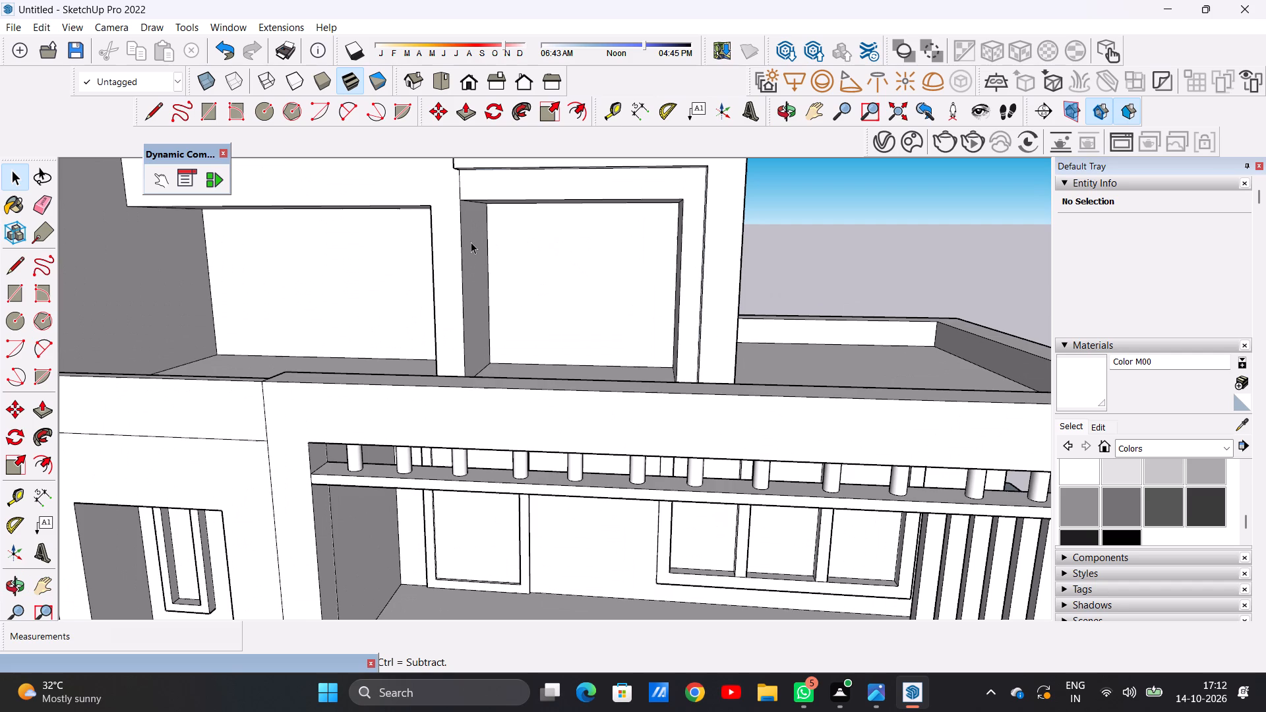
{"action": "scroll", "coordinate": [471, 242], "scroll_direction": "down", "scroll_amount": 5}
{"action": "scroll", "coordinate": [471, 242], "scroll_direction": "up", "scroll_amount": 5}
{"action": "middle_click_drag", "start_coordinate": [513, 239], "coordinate": [456, 258]}
{"action": "scroll", "coordinate": [462, 258], "scroll_direction": "down", "scroll_amount": 3}
{"action": "scroll", "coordinate": [487, 252], "scroll_direction": "up", "scroll_amount": 2}
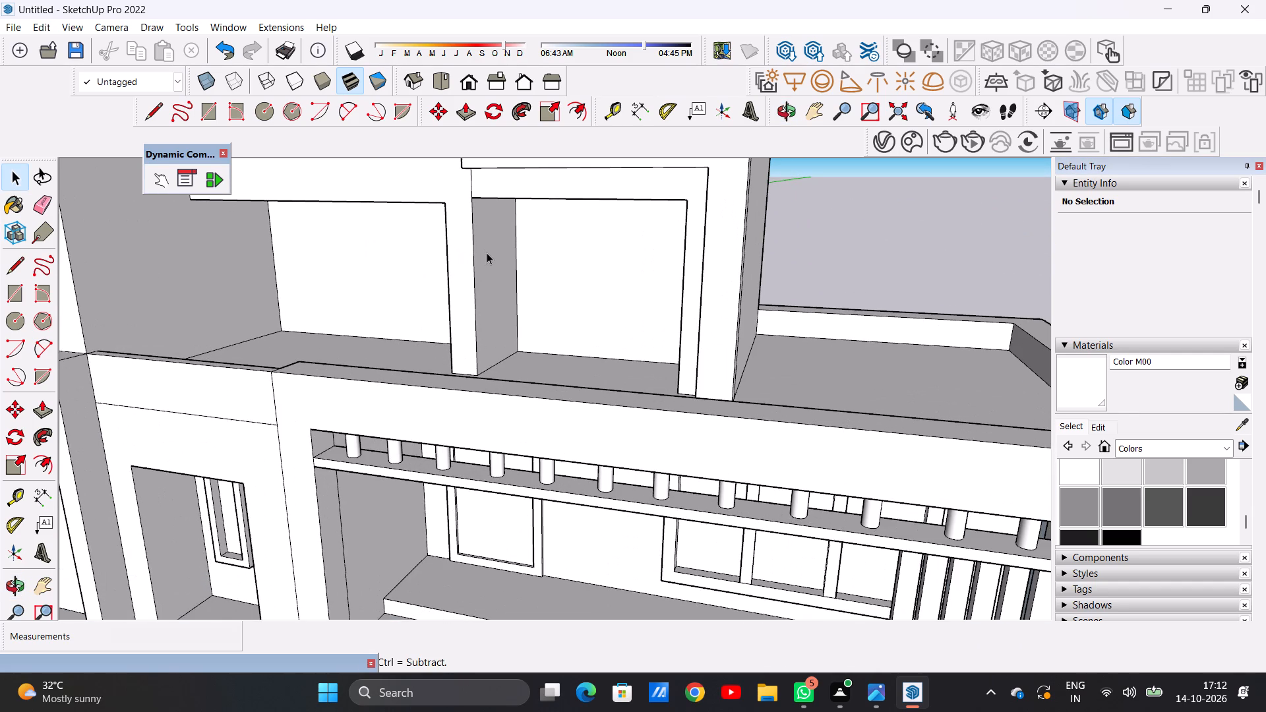
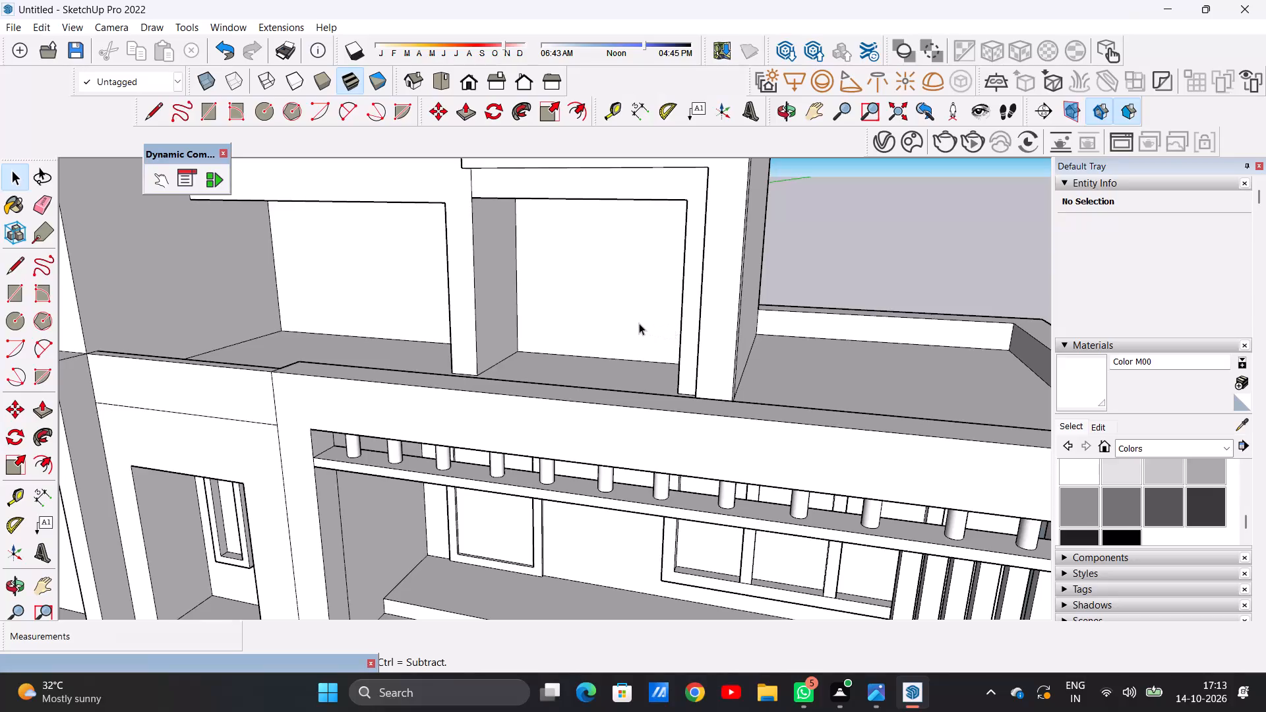
Examine the upper-floor framed openings and the front of the house from several heights, angles and distances.
{"action": "scroll", "coordinate": [638, 323], "scroll_direction": "down", "scroll_amount": 10}
{"action": "middle_click_drag", "start_coordinate": [597, 304], "coordinate": [630, 279]}
{"action": "middle_click_drag", "start_coordinate": [639, 276], "coordinate": [669, 258]}
{"action": "scroll", "coordinate": [548, 284], "scroll_direction": "up", "scroll_amount": 12}
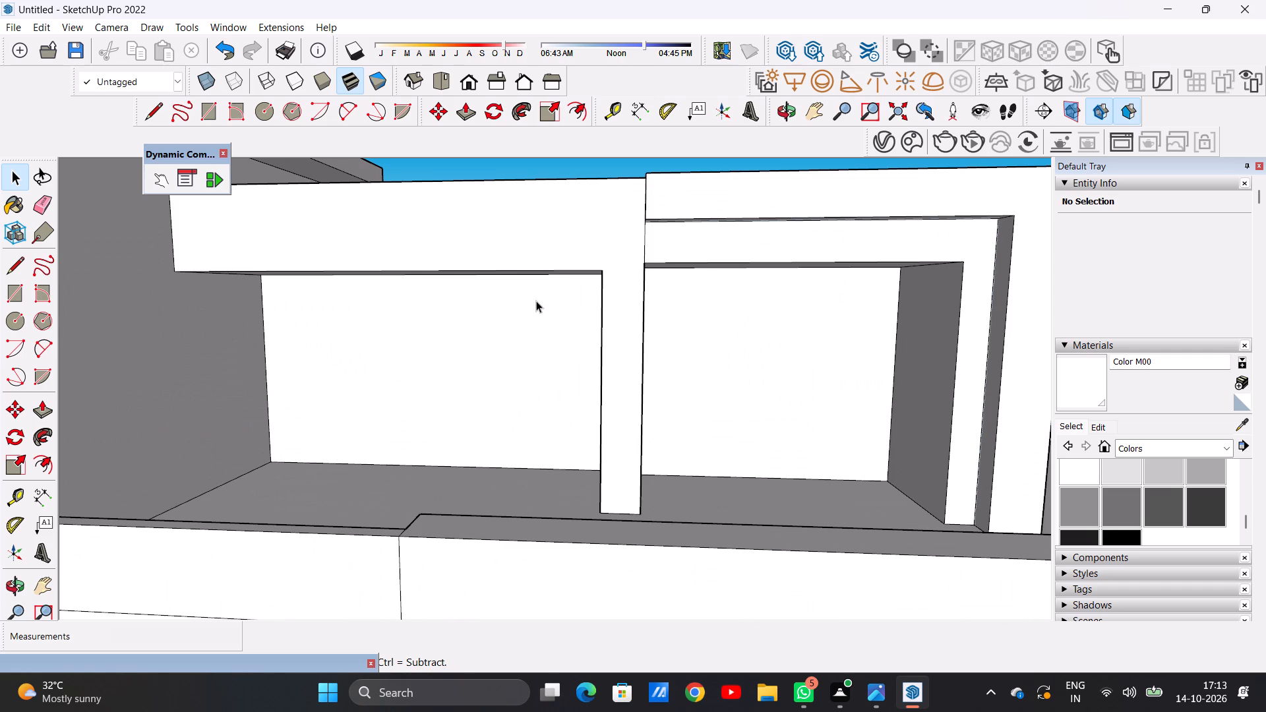
{"action": "scroll", "coordinate": [536, 301], "scroll_direction": "down", "scroll_amount": 5}
{"action": "scroll", "coordinate": [536, 301], "scroll_direction": "up", "scroll_amount": 4}
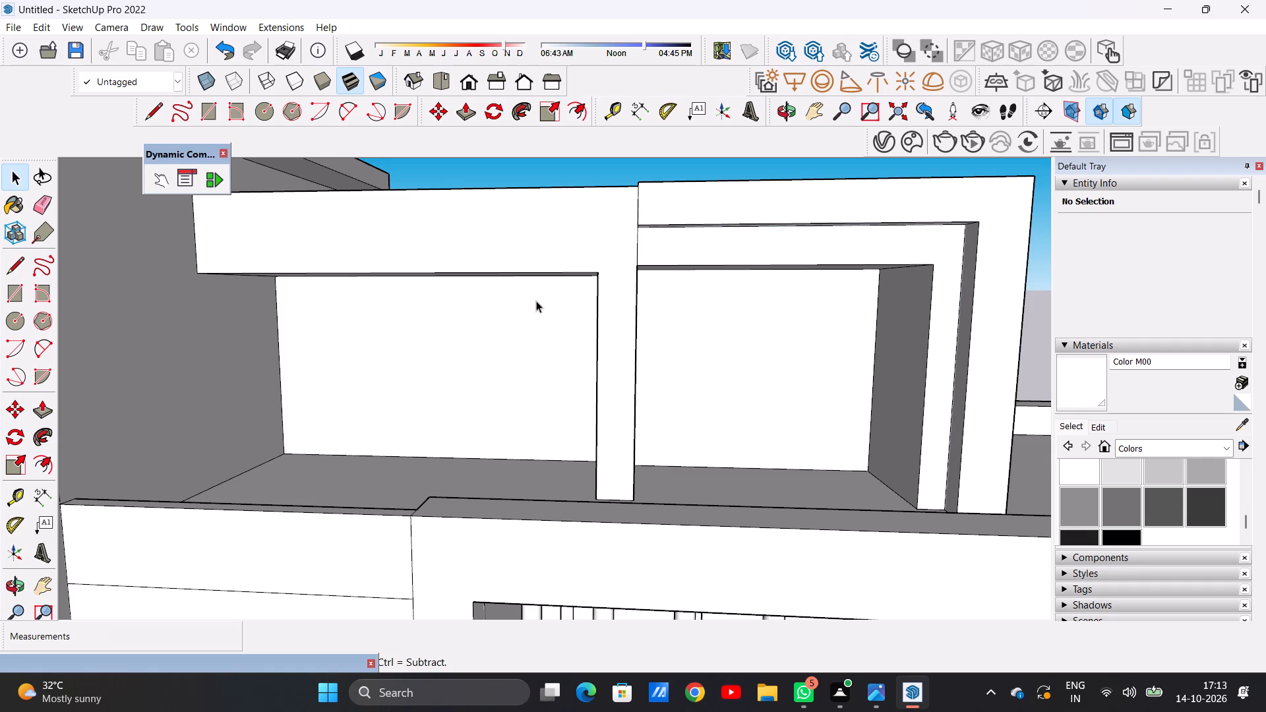
{"action": "scroll", "coordinate": [514, 315], "scroll_direction": "down", "scroll_amount": 2}
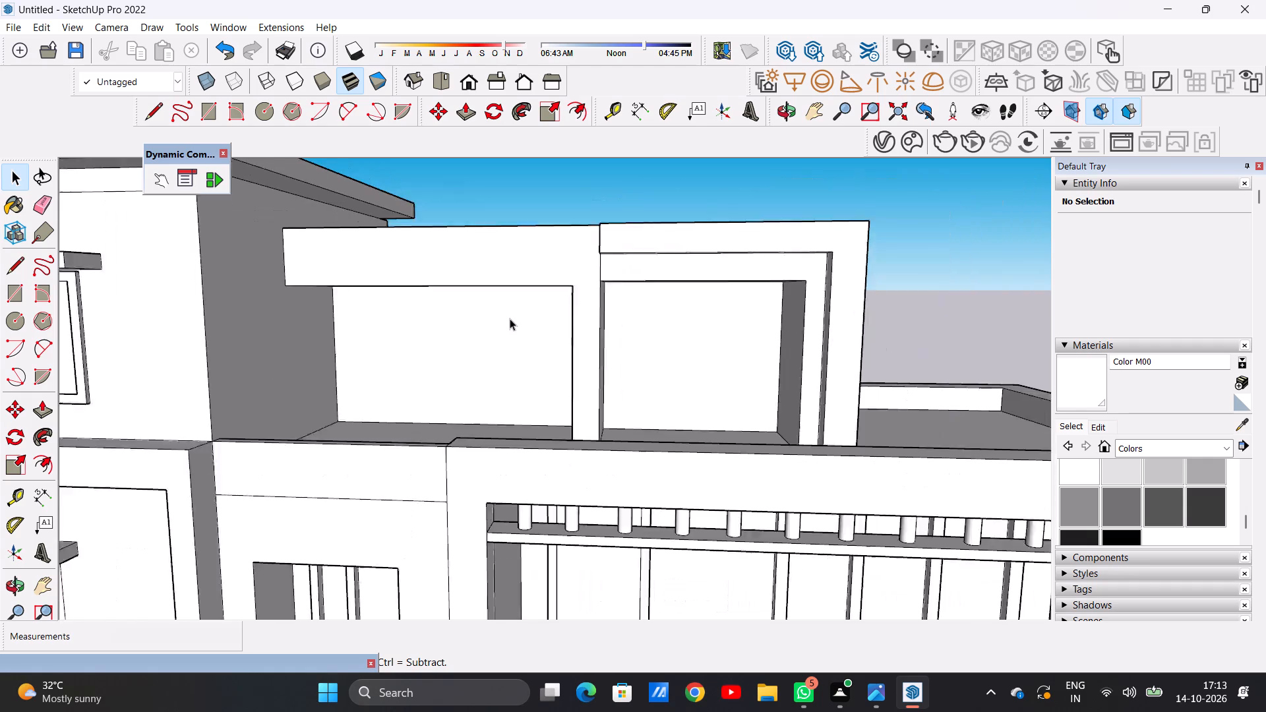
{"action": "scroll", "coordinate": [510, 318], "scroll_direction": "down", "scroll_amount": 2}
{"action": "scroll", "coordinate": [510, 318], "scroll_direction": "up", "scroll_amount": 3}
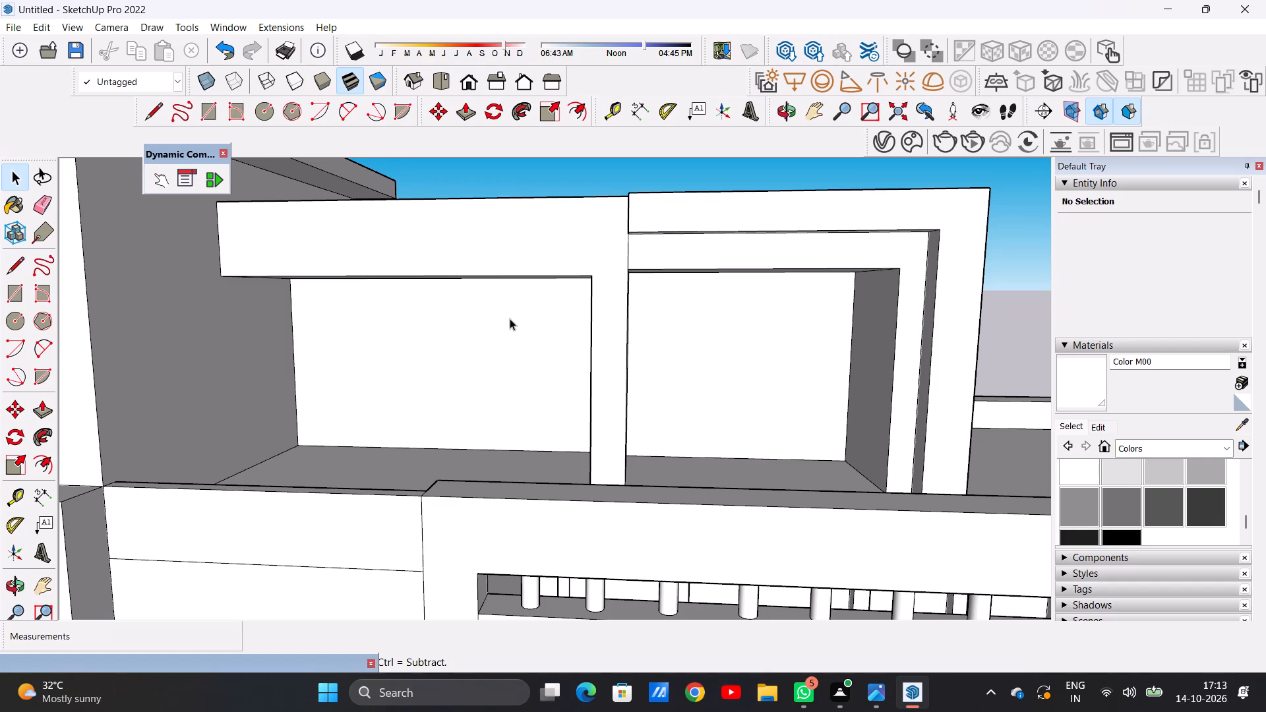
{"action": "scroll", "coordinate": [510, 318], "scroll_direction": "down", "scroll_amount": 6}
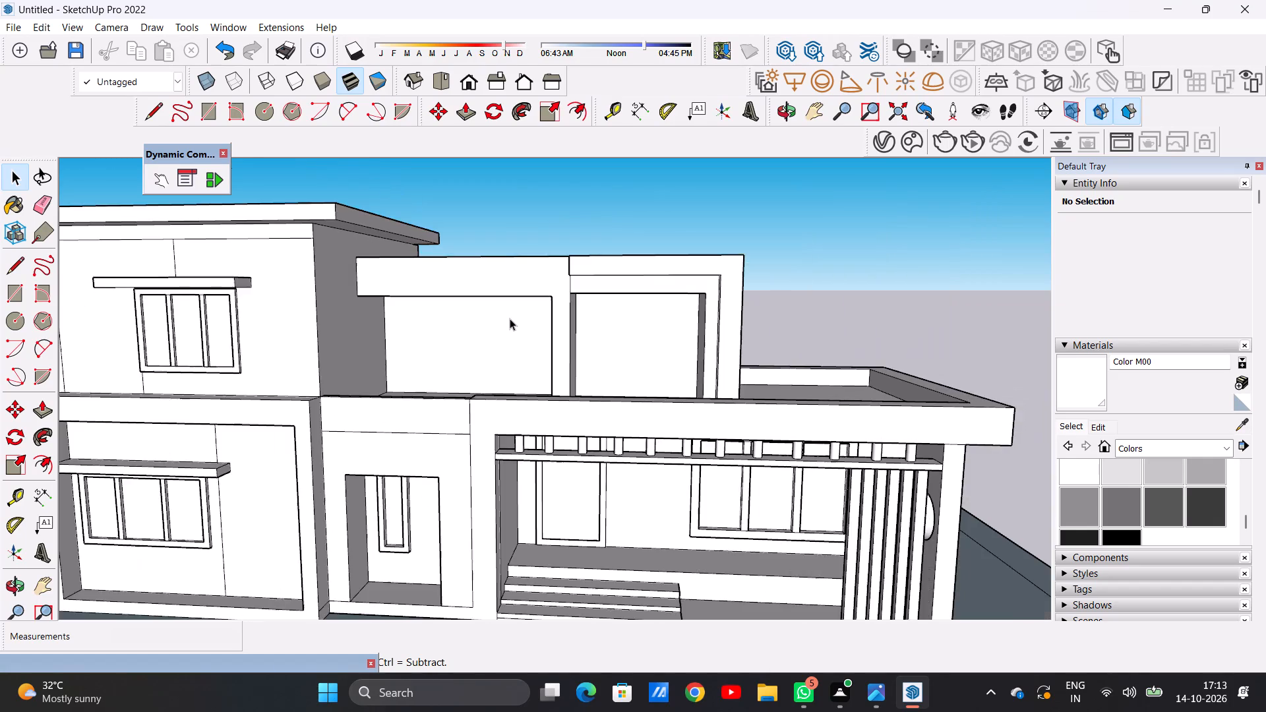
{"action": "scroll", "coordinate": [510, 318], "scroll_direction": "down", "scroll_amount": 3}
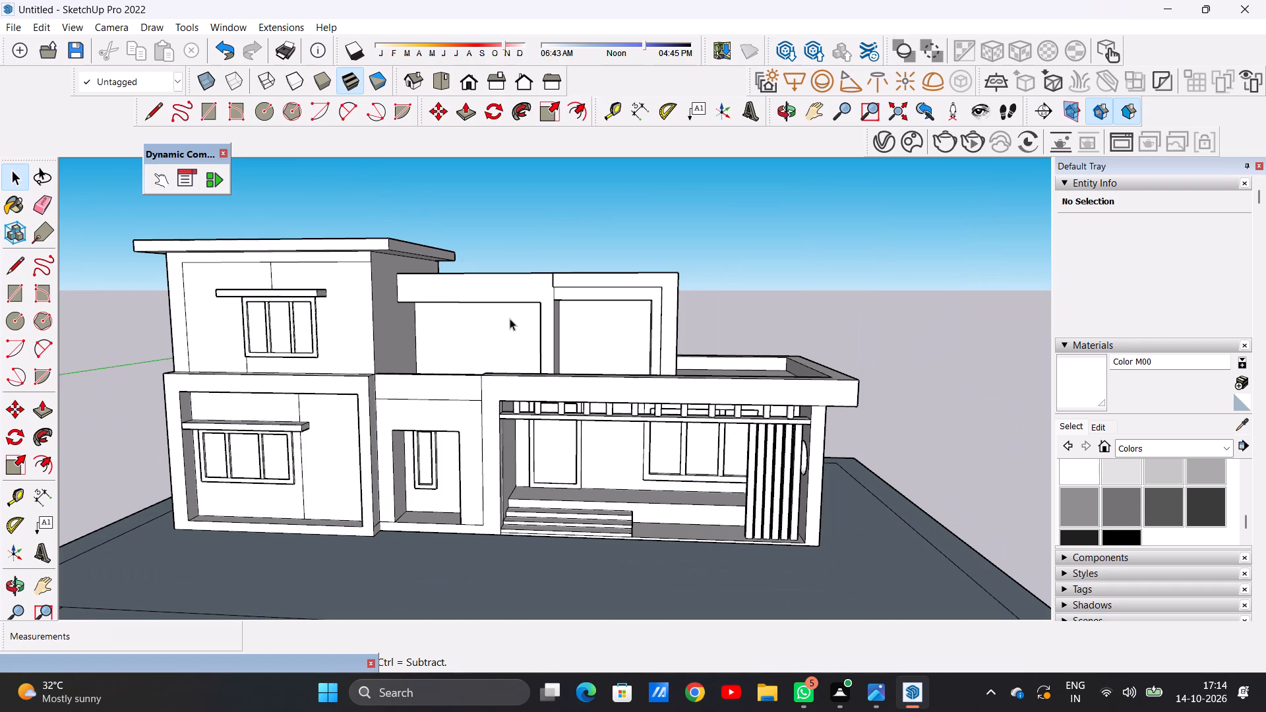
{"action": "scroll", "coordinate": [510, 318], "scroll_direction": "up", "scroll_amount": 6}
{"action": "scroll", "coordinate": [510, 318], "scroll_direction": "down", "scroll_amount": 2}
{"action": "middle_click_drag", "start_coordinate": [501, 340], "coordinate": [487, 282]}
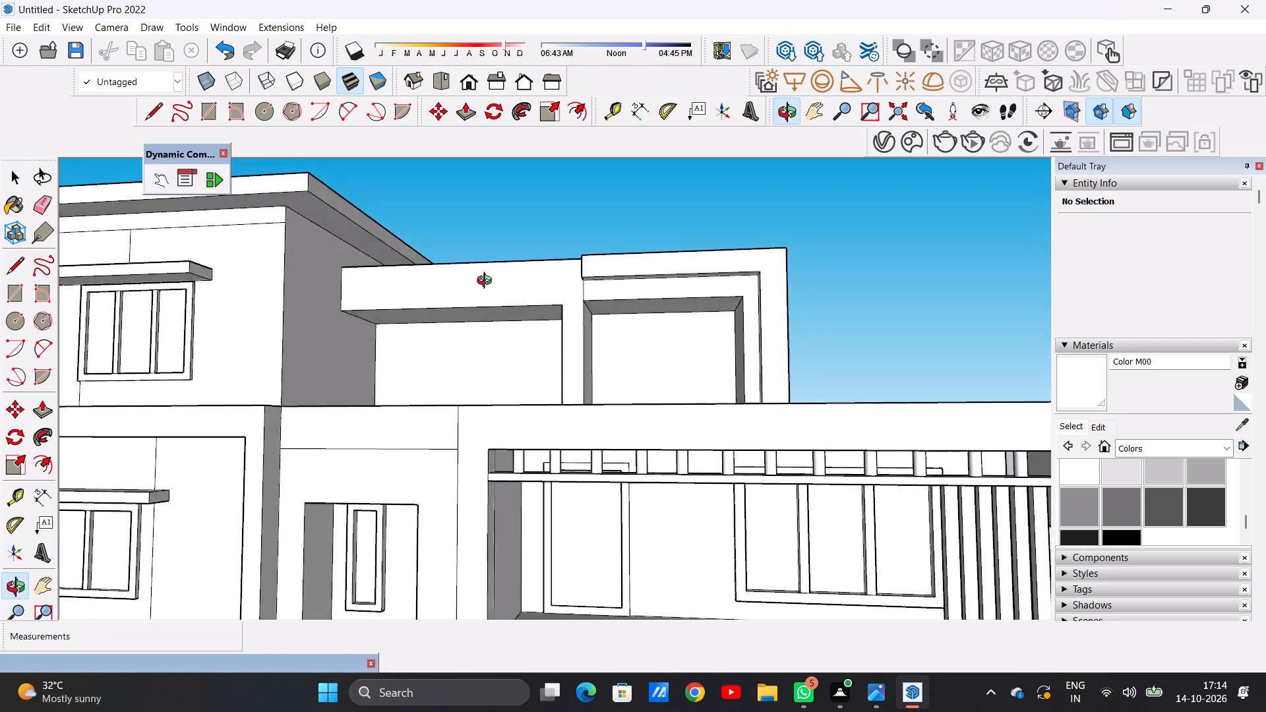
{"action": "middle_click_drag", "start_coordinate": [487, 282], "coordinate": [541, 361]}
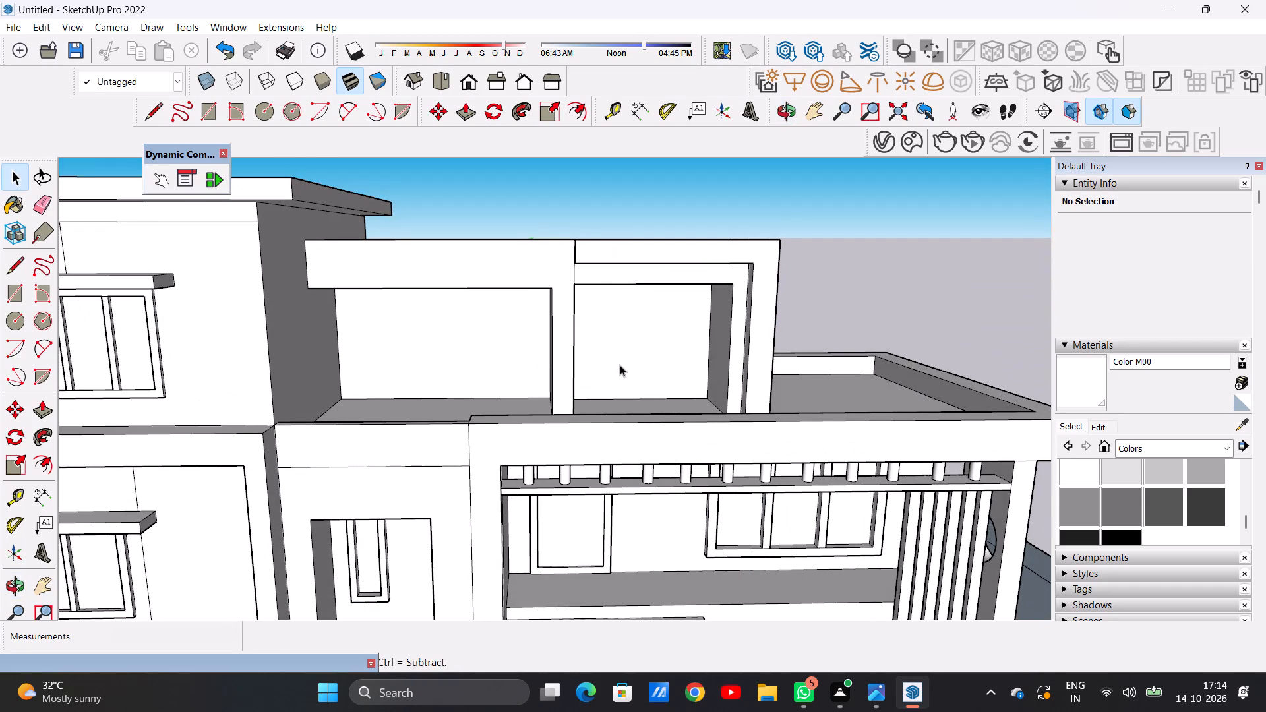
{"action": "middle_click_drag", "start_coordinate": [619, 365], "coordinate": [618, 233]}
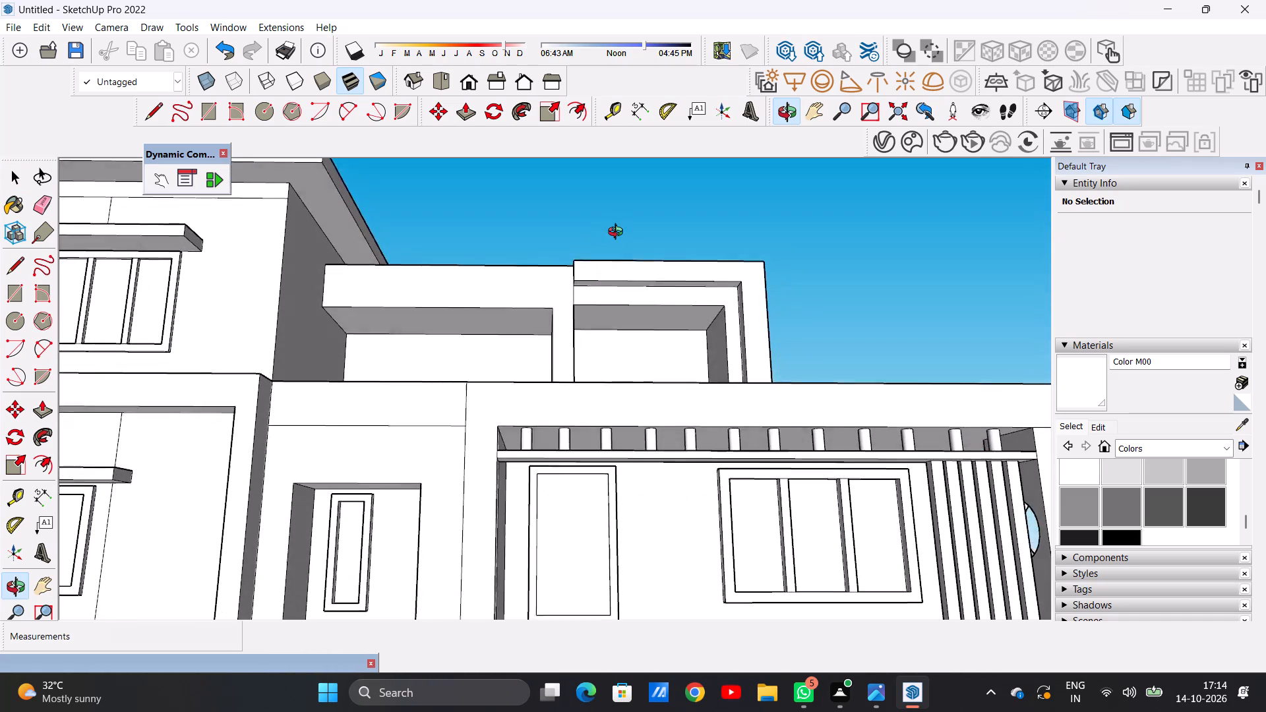
{"action": "middle_click_drag", "start_coordinate": [618, 233], "coordinate": [590, 359]}
{"action": "scroll", "coordinate": [550, 363], "scroll_direction": "down", "scroll_amount": 8}
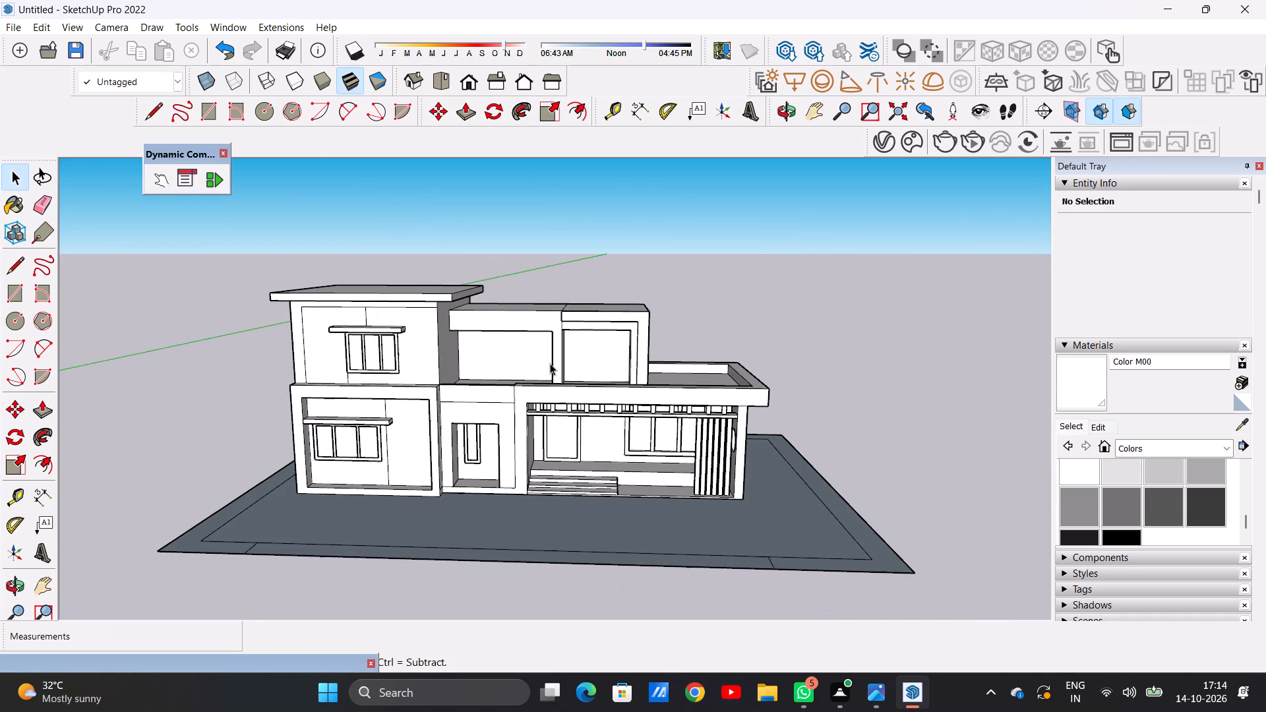
{"action": "scroll", "coordinate": [550, 363], "scroll_direction": "up", "scroll_amount": 3}
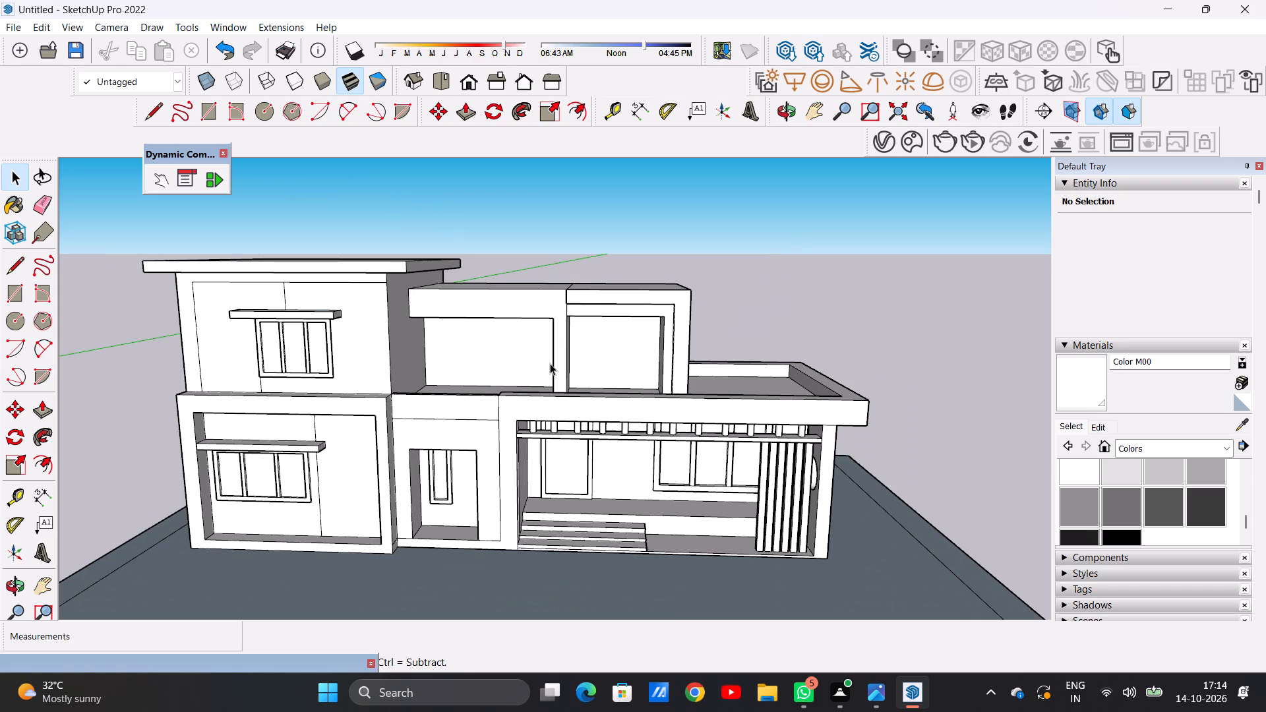
{"action": "scroll", "coordinate": [551, 363], "scroll_direction": "down", "scroll_amount": 6}
{"action": "scroll", "coordinate": [566, 354], "scroll_direction": "up", "scroll_amount": 7}
{"action": "middle_click_drag", "start_coordinate": [671, 354], "coordinate": [539, 346]}
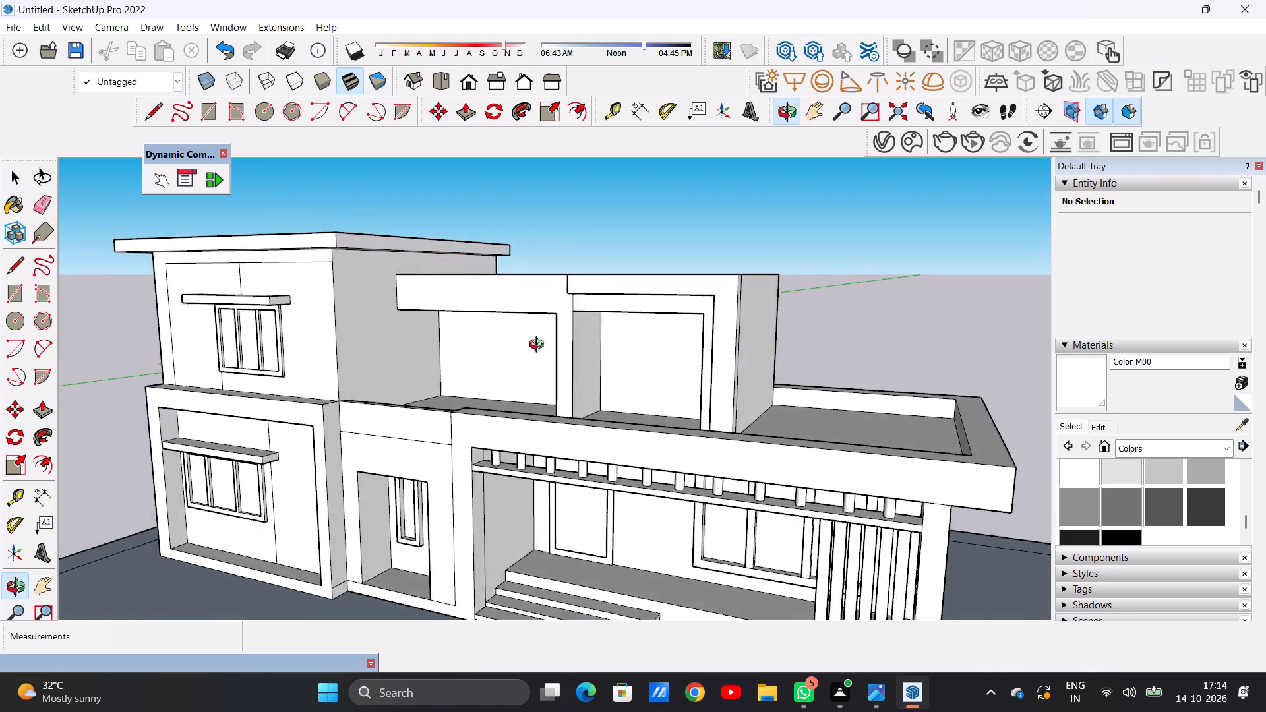
{"action": "middle_click_drag", "start_coordinate": [539, 346], "coordinate": [401, 352]}
{"action": "scroll", "coordinate": [572, 303], "scroll_direction": "down", "scroll_amount": 8}
Push/Pull the plot's border strip up about 8' 10 1/2" as a boundary wall, leaving the front middle section flat.
{"action": "middle_click_drag", "start_coordinate": [586, 304], "coordinate": [706, 427]}
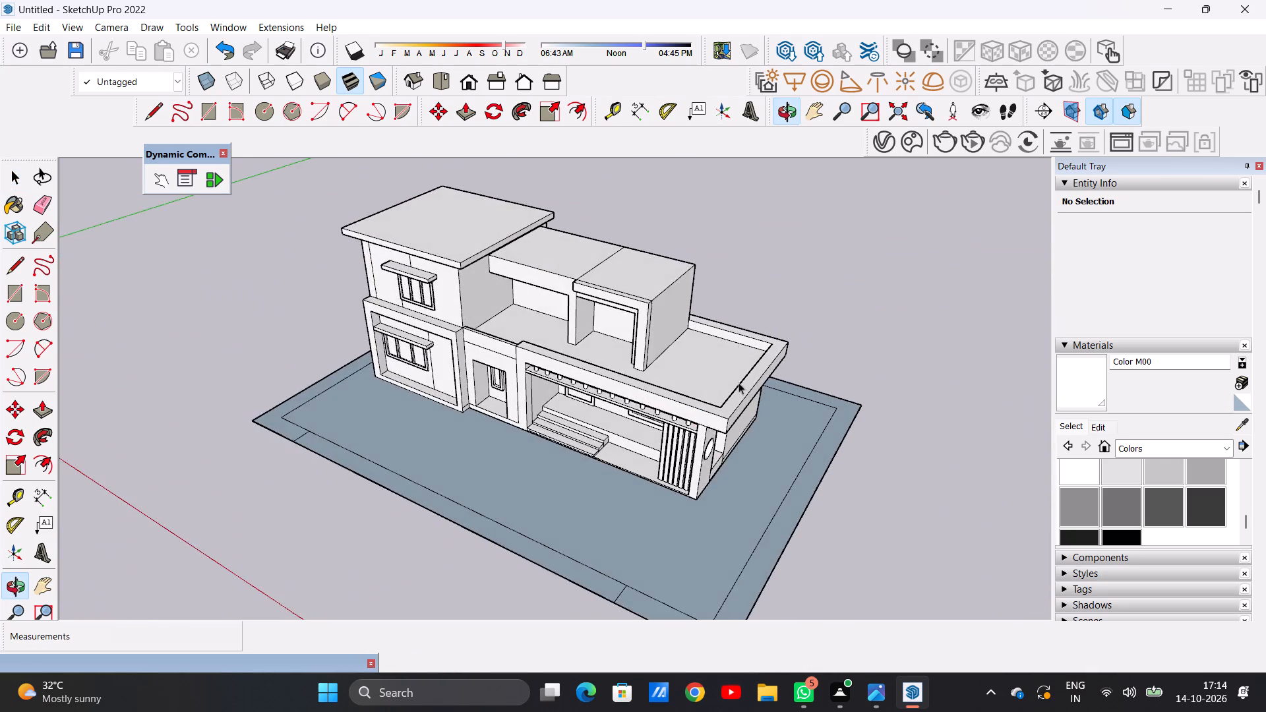
{"action": "scroll", "coordinate": [740, 340], "scroll_direction": "down", "scroll_amount": 4}
{"action": "scroll", "coordinate": [758, 549], "scroll_direction": "up", "scroll_amount": 5}
{"action": "key", "text": "p"}
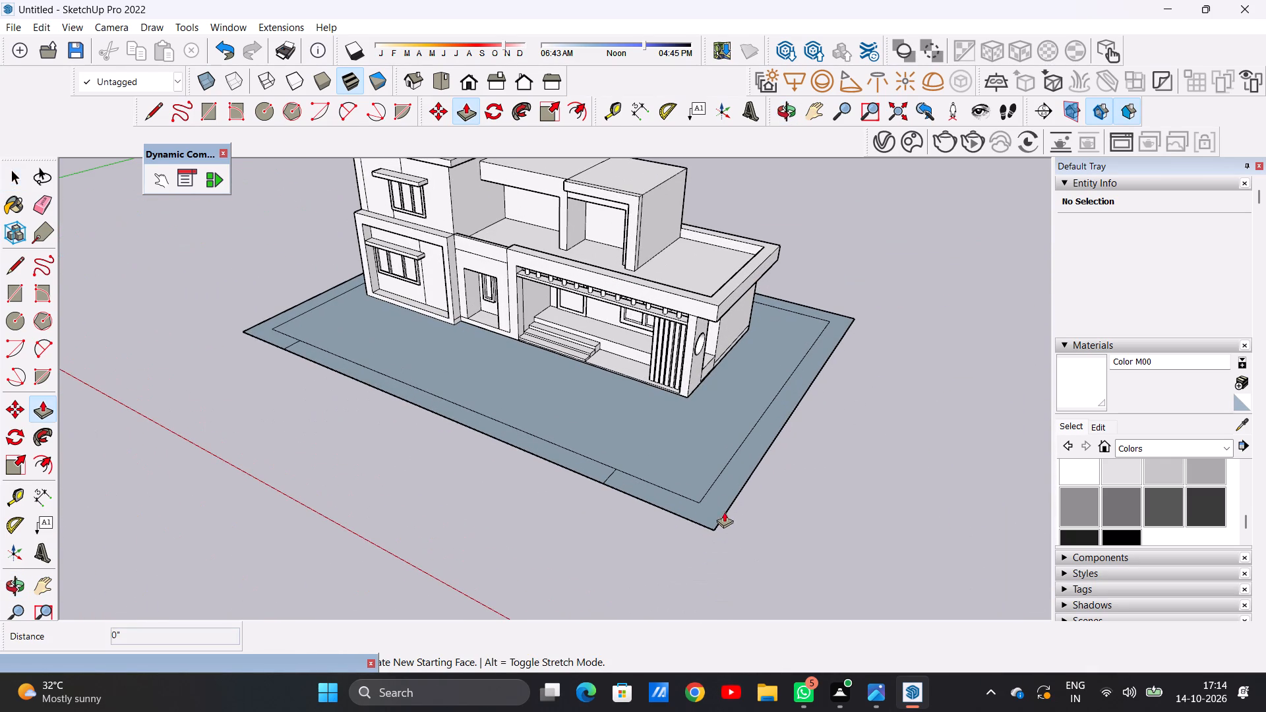
{"action": "left_click", "coordinate": [719, 500]}
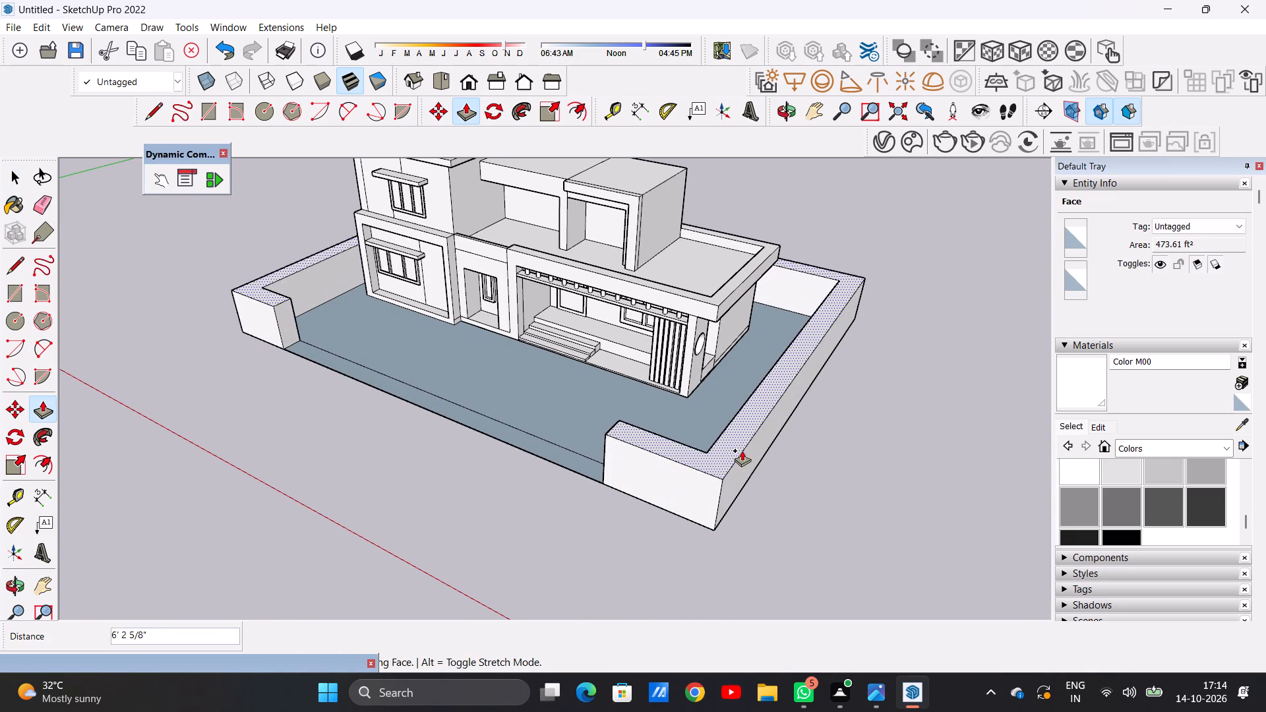
{"action": "left_click", "coordinate": [753, 431]}
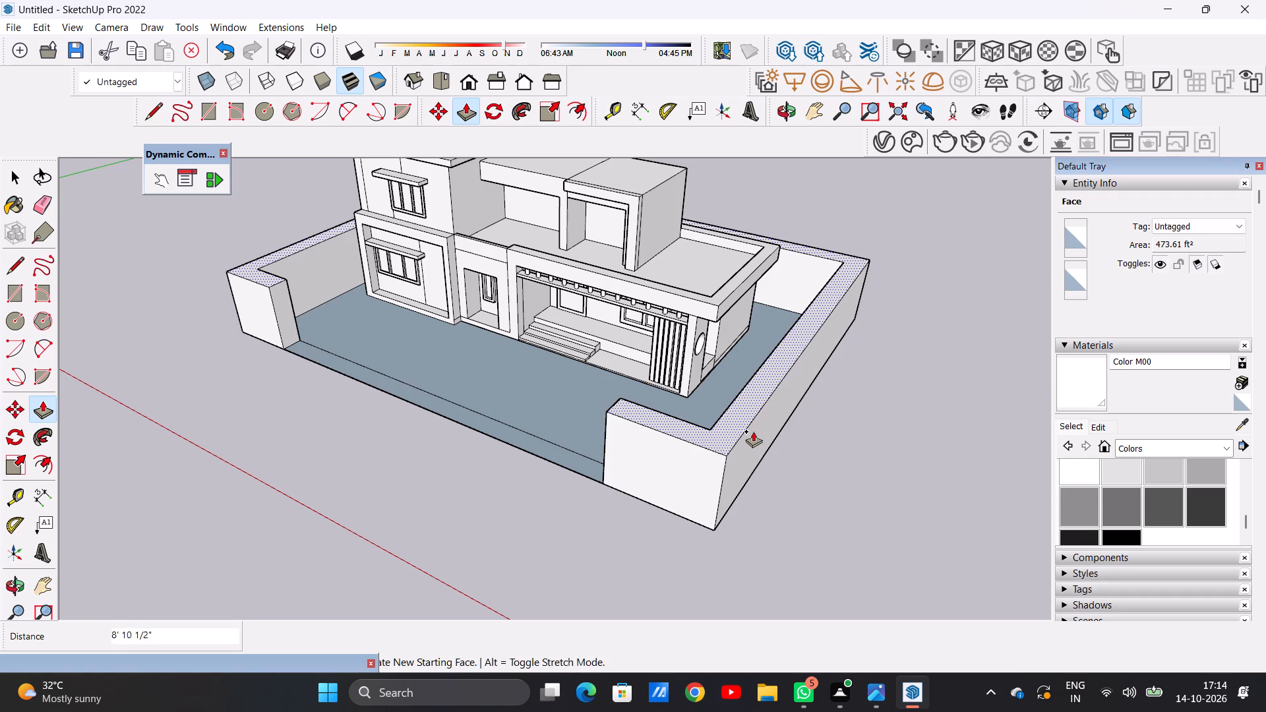
{"action": "key", "text": "space"}
Examine the height of the raised boundary wall against the house from the front and from above.
{"action": "scroll", "coordinate": [683, 467], "scroll_direction": "down", "scroll_amount": 6}
{"action": "middle_click_drag", "start_coordinate": [626, 475], "coordinate": [799, 380]}
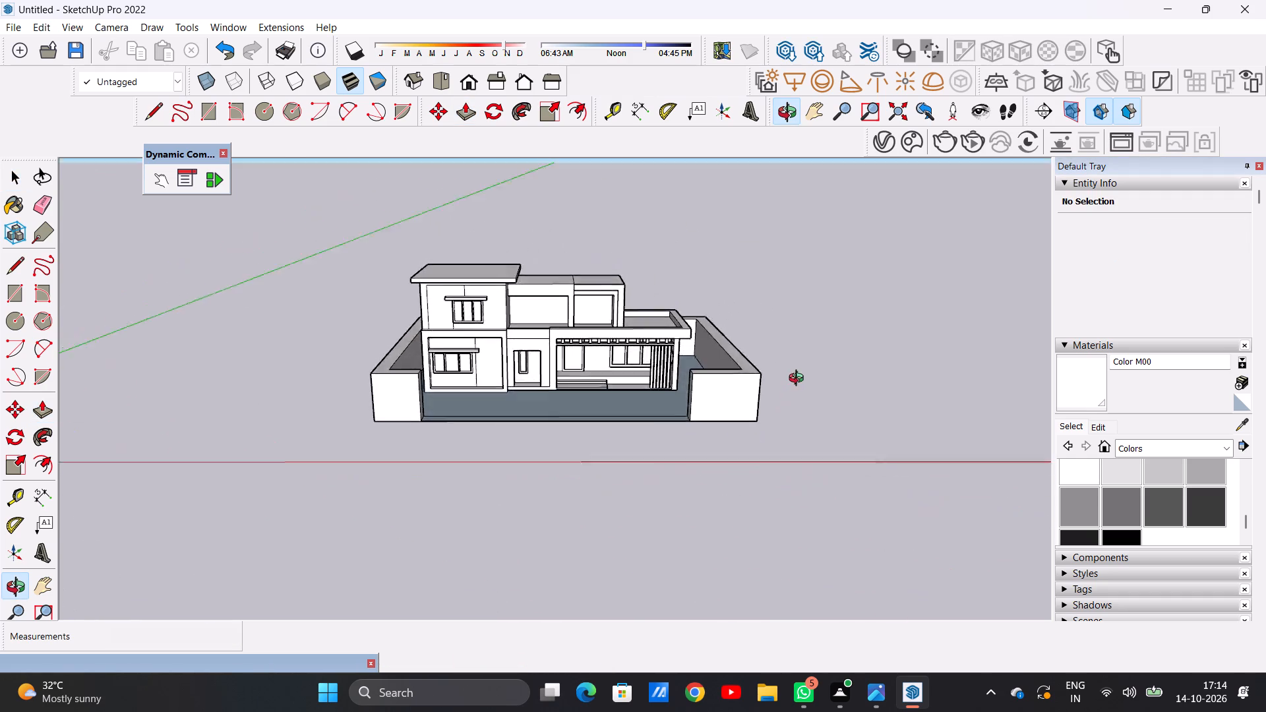
{"action": "middle_click_drag", "start_coordinate": [799, 380], "coordinate": [771, 520]}
{"action": "scroll", "coordinate": [535, 365], "scroll_direction": "up", "scroll_amount": 3}
{"action": "middle_click_drag", "start_coordinate": [541, 378], "coordinate": [543, 401]}
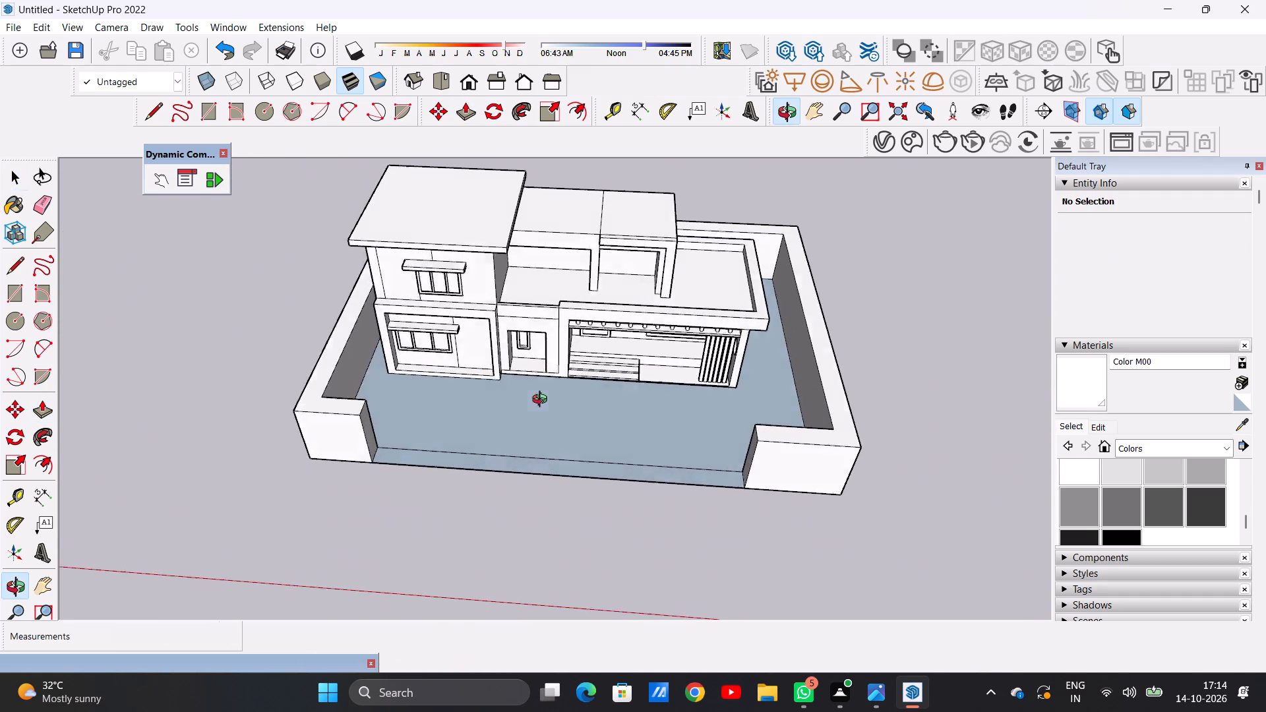
{"action": "middle_click_drag", "start_coordinate": [543, 401], "coordinate": [557, 467]}
{"action": "scroll", "coordinate": [540, 391], "scroll_direction": "down", "scroll_amount": 3}
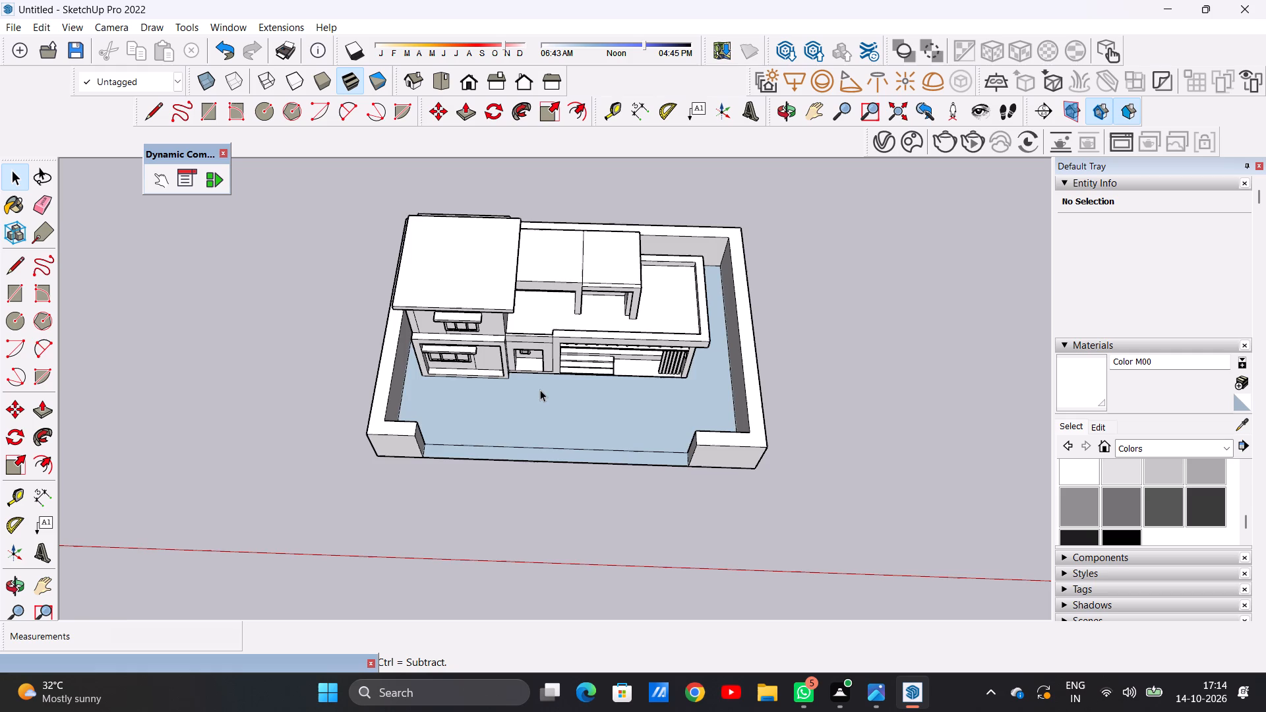
{"action": "scroll", "coordinate": [553, 363], "scroll_direction": "down", "scroll_amount": 2}
{"action": "scroll", "coordinate": [574, 377], "scroll_direction": "up", "scroll_amount": 8}
{"action": "middle_click_drag", "start_coordinate": [576, 406], "coordinate": [580, 251]}
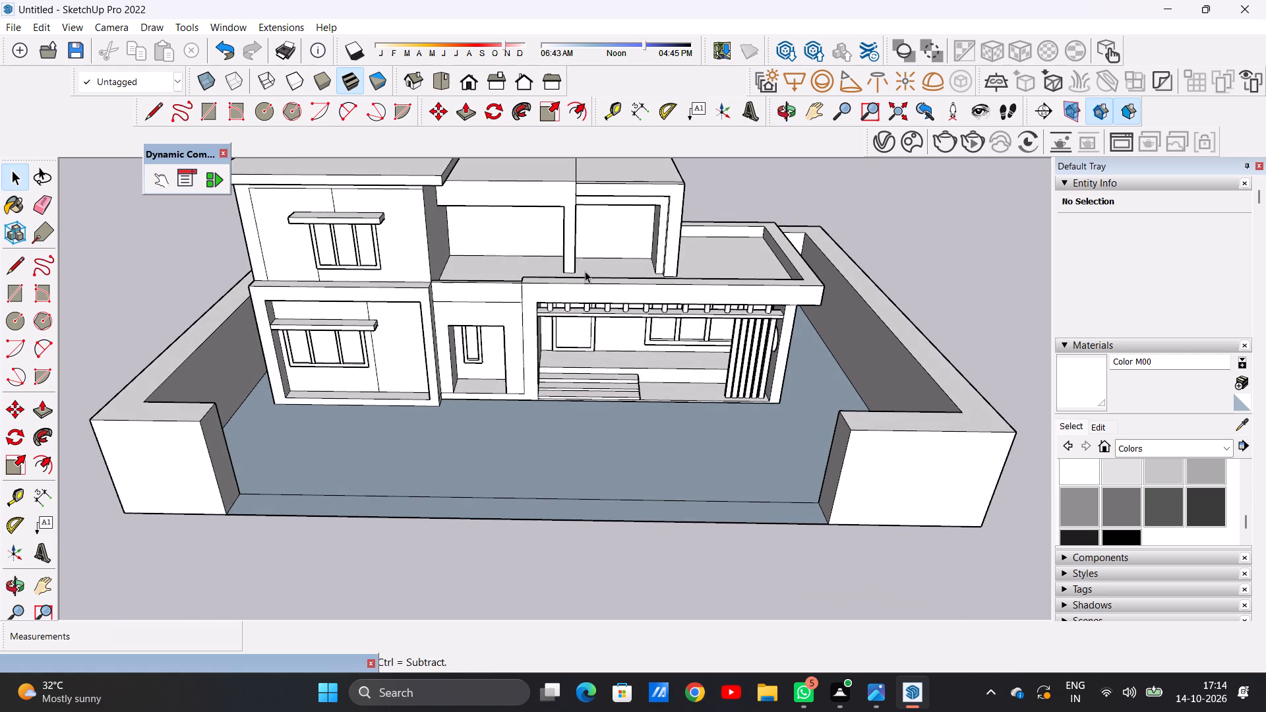
{"action": "middle_click_drag", "start_coordinate": [586, 379], "coordinate": [593, 315]}
{"action": "scroll", "coordinate": [592, 379], "scroll_direction": "up", "scroll_amount": 1}
{"action": "scroll", "coordinate": [595, 392], "scroll_direction": "down", "scroll_amount": 7}
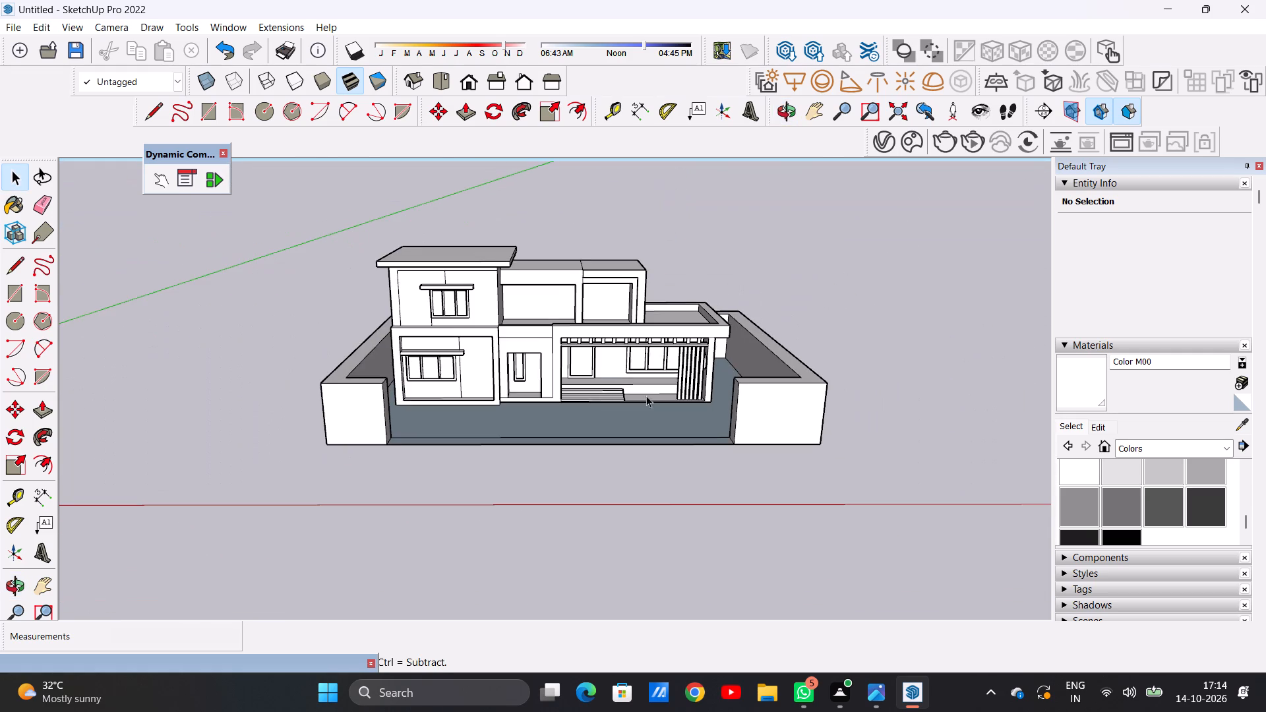
Lower the top face of the boundary wall by about 2' 9 11/16" with Push/Pull.
{"action": "scroll", "coordinate": [785, 407], "scroll_direction": "up", "scroll_amount": 6}
{"action": "key", "text": "p"}
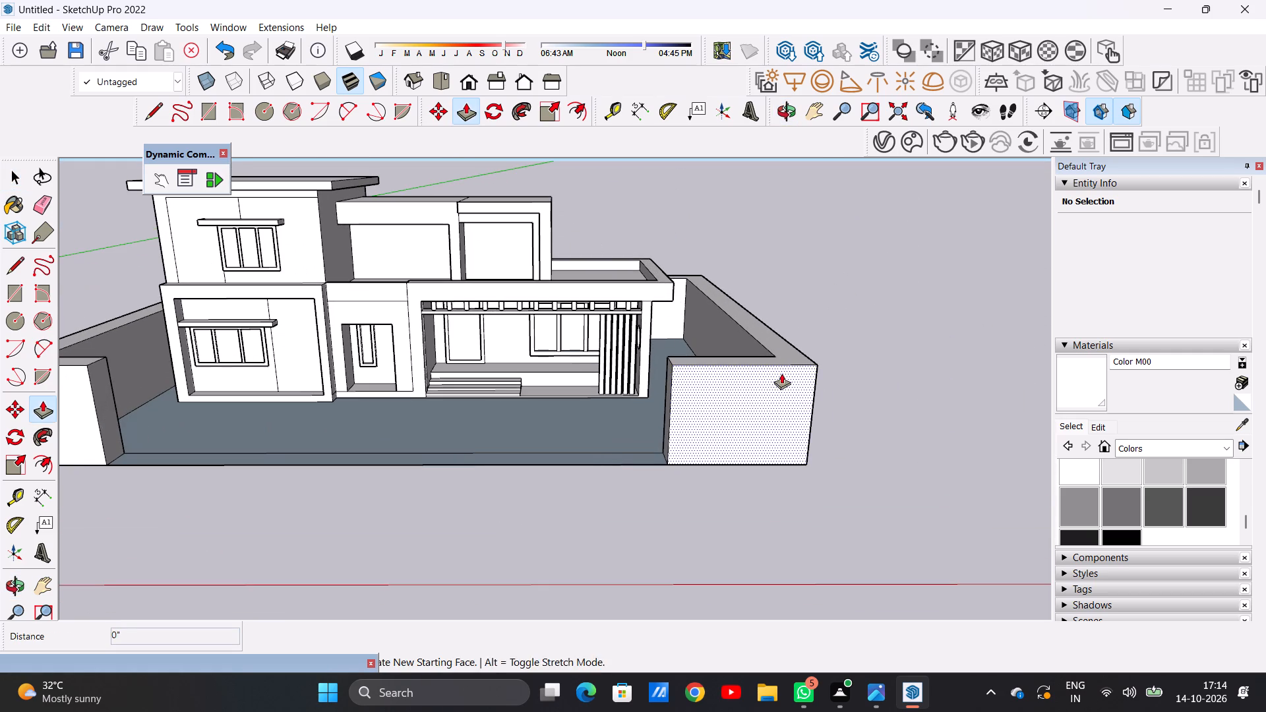
{"action": "middle_click_drag", "start_coordinate": [782, 376], "coordinate": [784, 443]}
{"action": "left_click", "coordinate": [784, 404]}
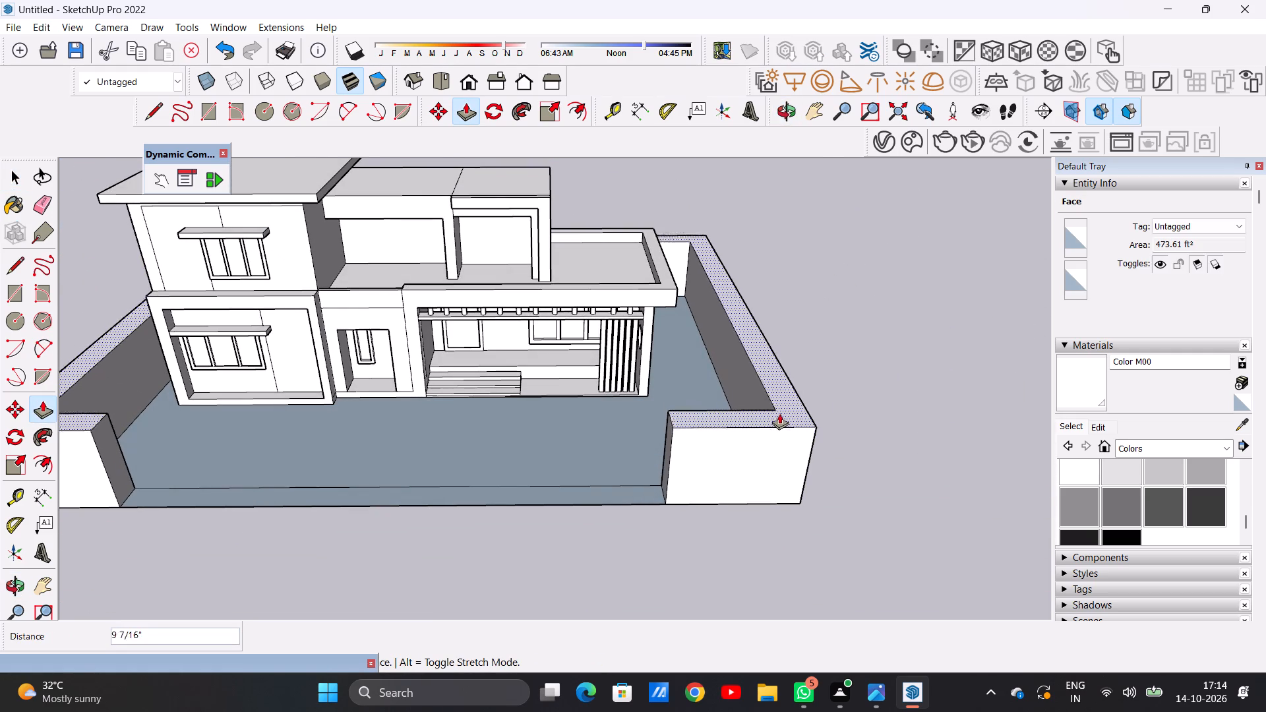
{"action": "left_click", "coordinate": [777, 431]}
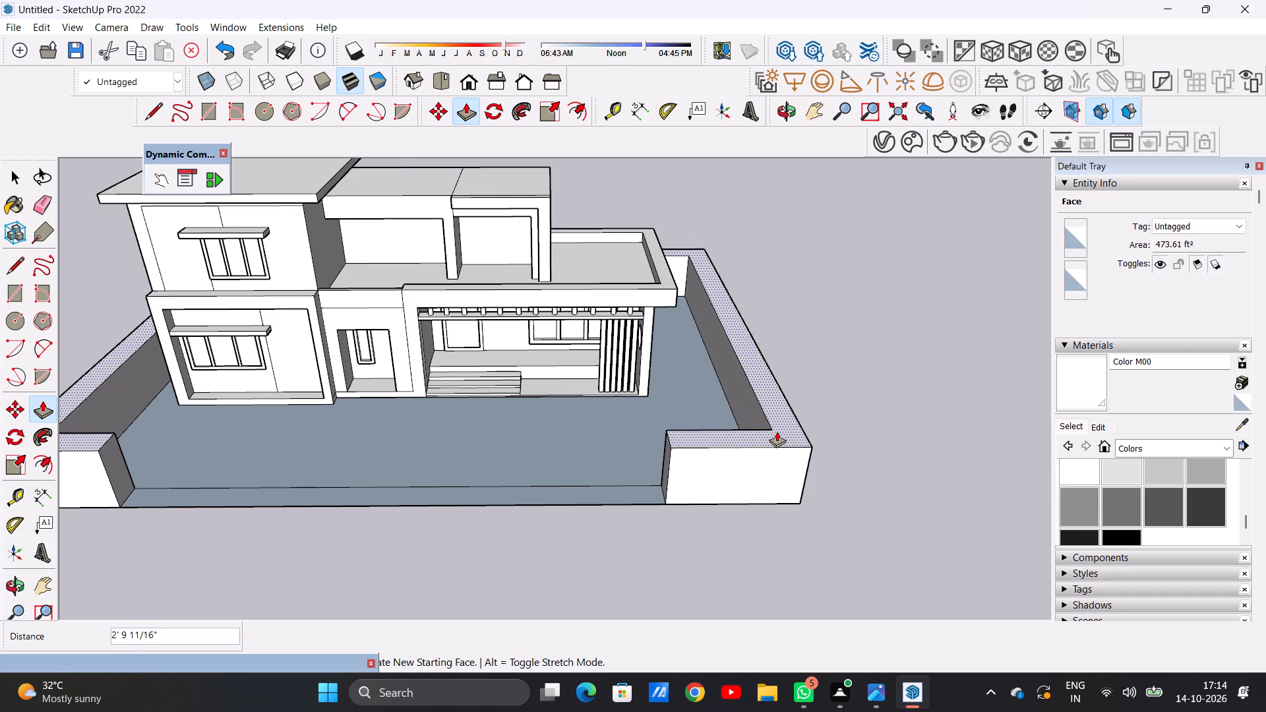
{"action": "key", "text": "space"}
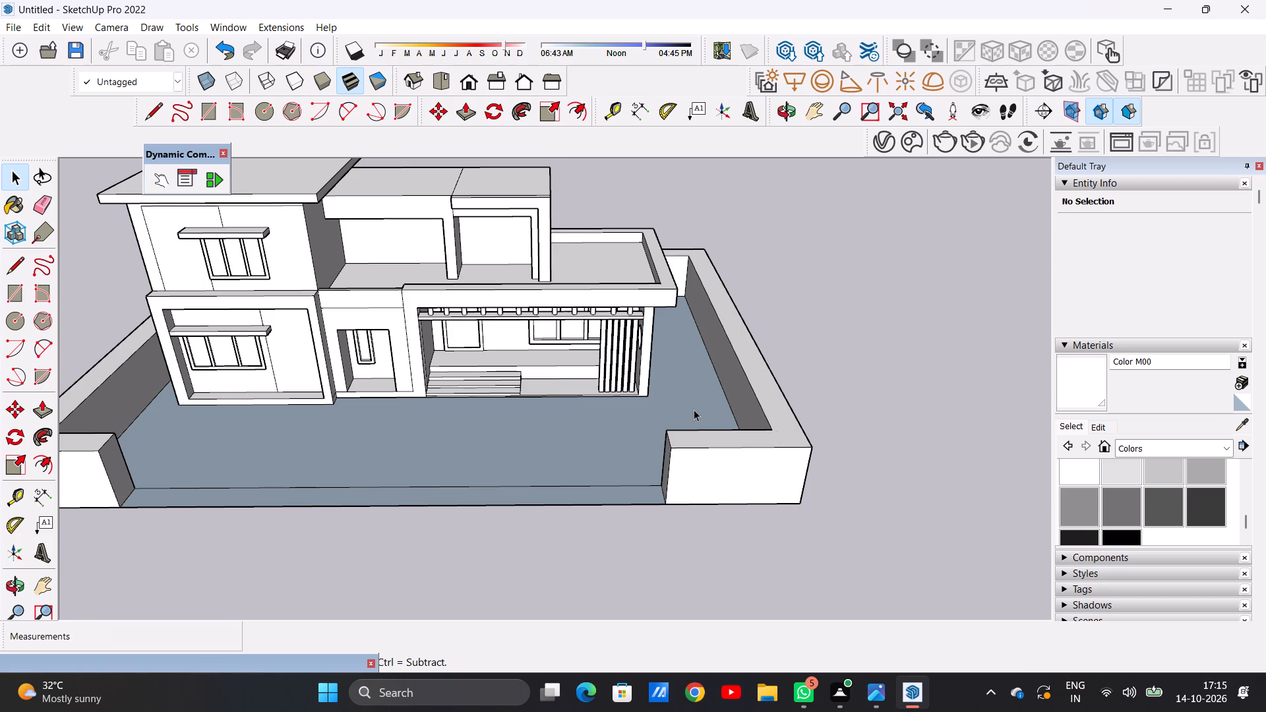
Examine the lowered boundary wall and its front opening from eye level and from above.
{"action": "scroll", "coordinate": [678, 409], "scroll_direction": "down", "scroll_amount": 6}
{"action": "scroll", "coordinate": [588, 378], "scroll_direction": "up", "scroll_amount": 6}
{"action": "middle_click_drag", "start_coordinate": [607, 433], "coordinate": [607, 295]}
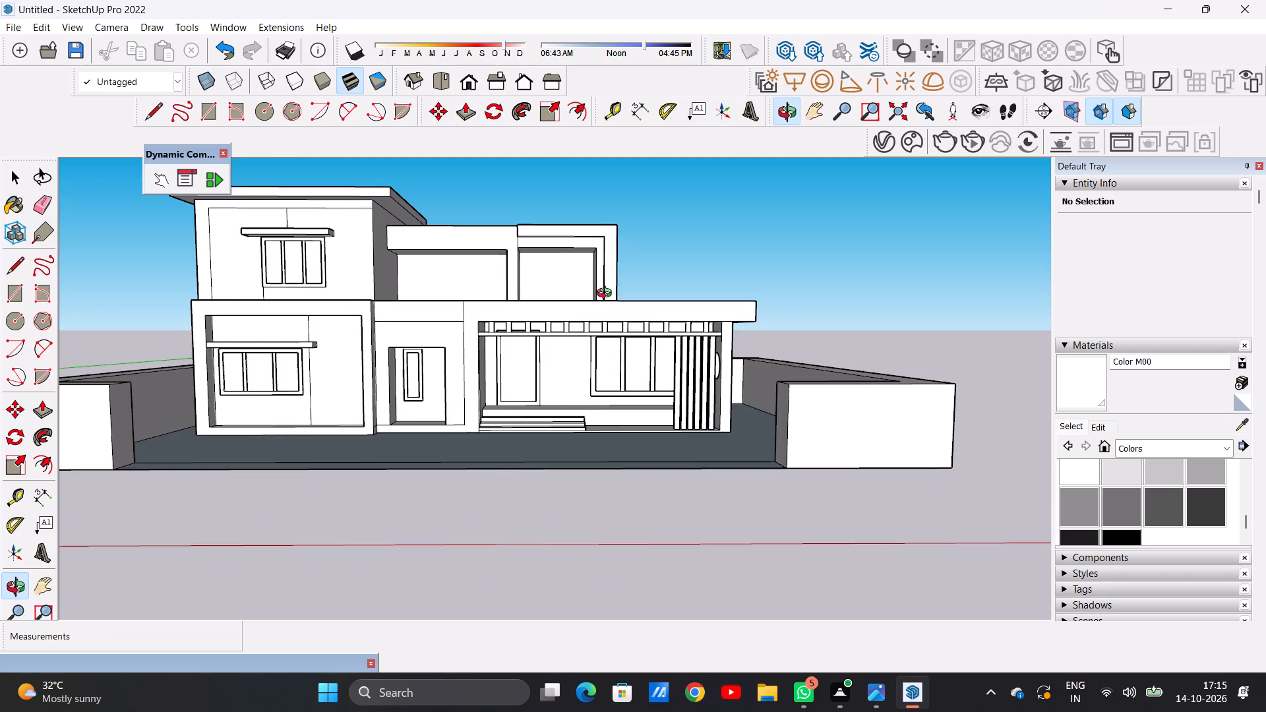
{"action": "middle_click_drag", "start_coordinate": [607, 295], "coordinate": [607, 367]}
{"action": "scroll", "coordinate": [659, 407], "scroll_direction": "down", "scroll_amount": 10}
{"action": "scroll", "coordinate": [642, 415], "scroll_direction": "up", "scroll_amount": 5}
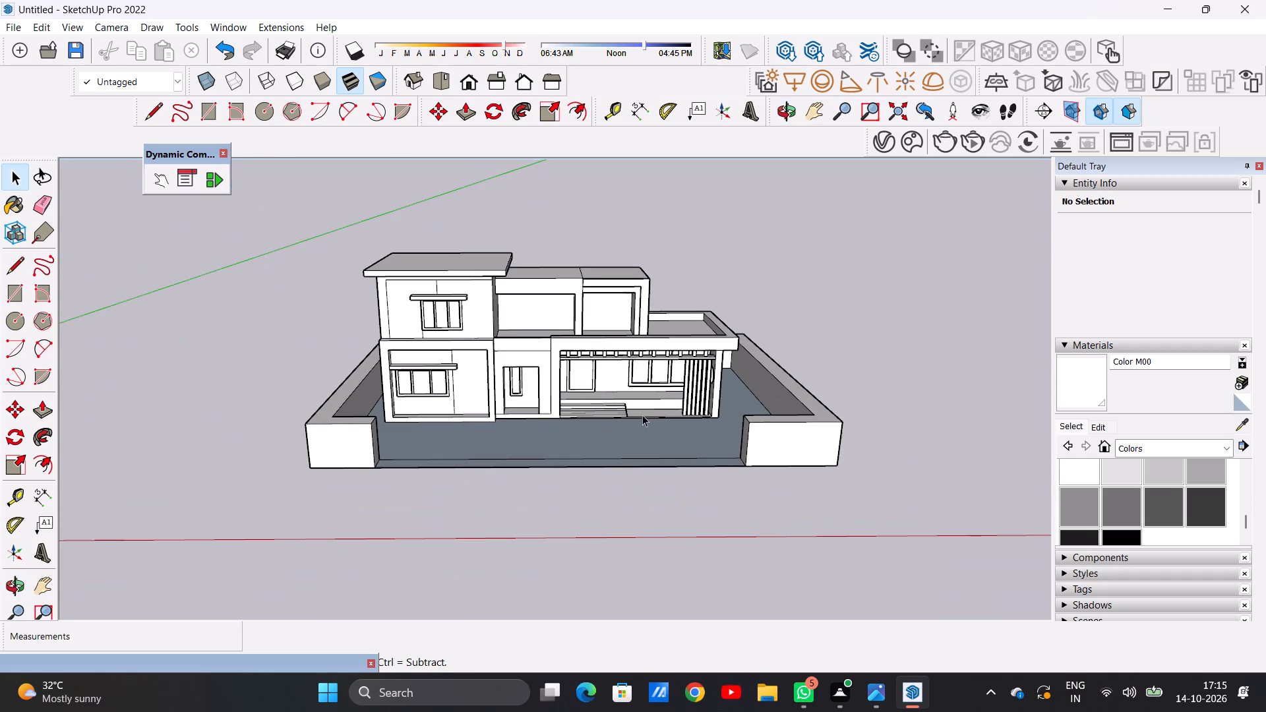
{"action": "middle_click_drag", "start_coordinate": [642, 415], "coordinate": [605, 477]}
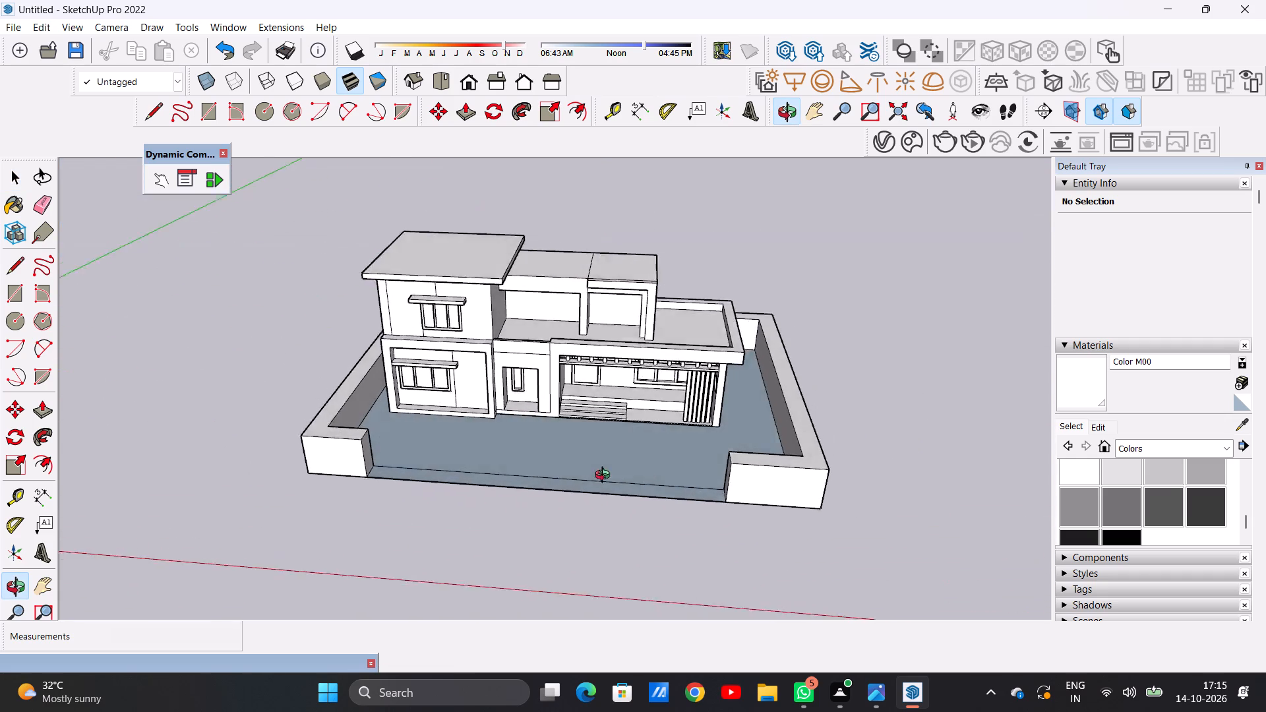
{"action": "middle_click_drag", "start_coordinate": [605, 477], "coordinate": [619, 553]}
{"action": "scroll", "coordinate": [663, 436], "scroll_direction": "up", "scroll_amount": 7}
{"action": "scroll", "coordinate": [663, 436], "scroll_direction": "down", "scroll_amount": 4}
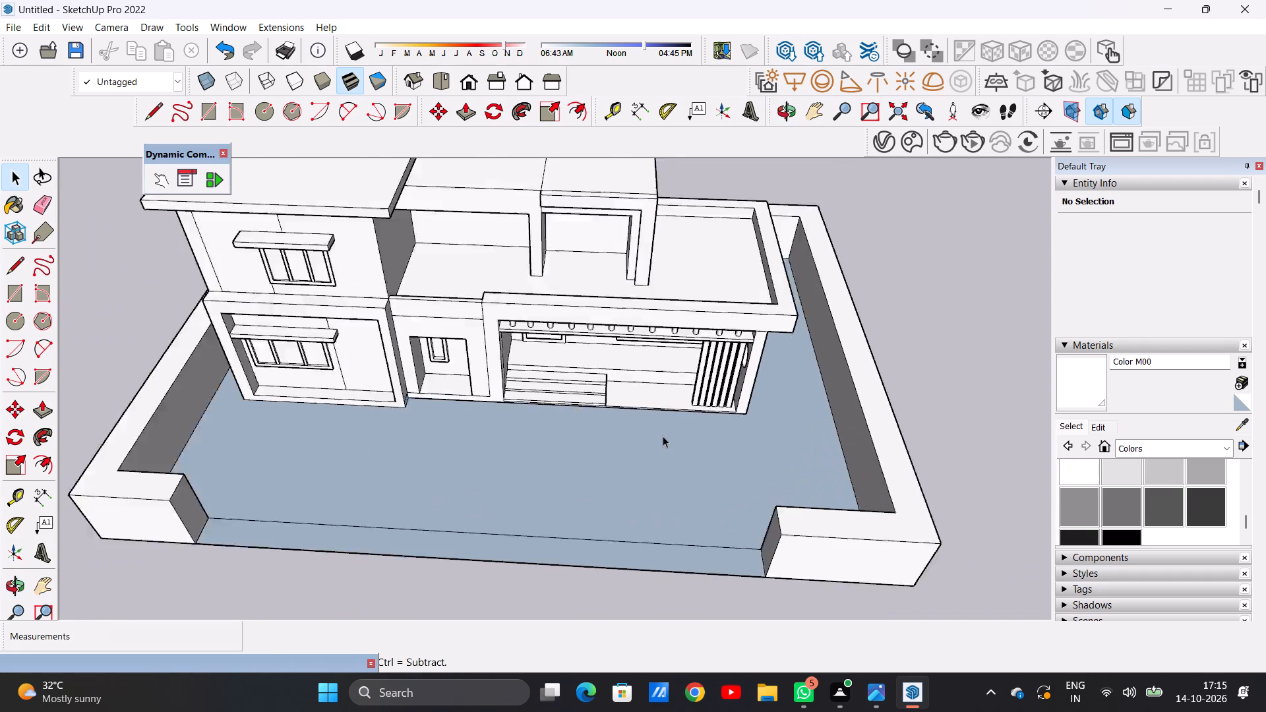
{"action": "scroll", "coordinate": [663, 436], "scroll_direction": "down", "scroll_amount": 4}
{"action": "scroll", "coordinate": [662, 510], "scroll_direction": "up", "scroll_amount": 4}
{"action": "scroll", "coordinate": [662, 510], "scroll_direction": "down", "scroll_amount": 1}
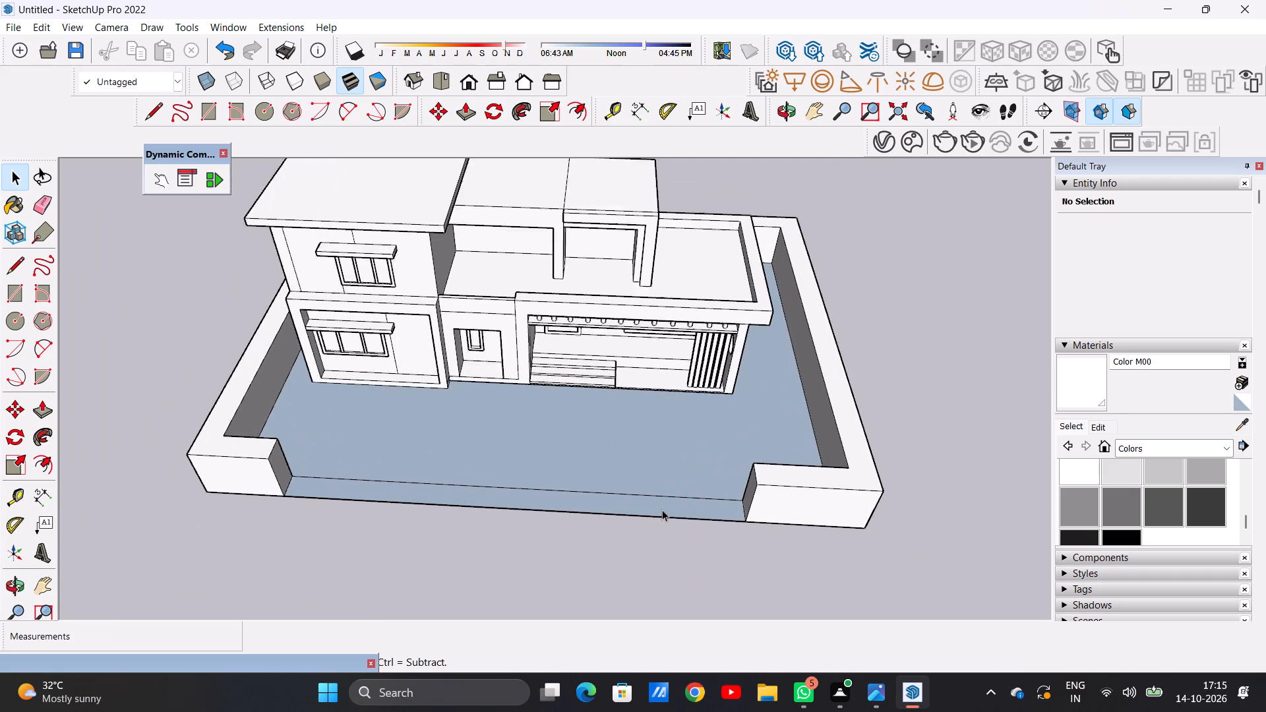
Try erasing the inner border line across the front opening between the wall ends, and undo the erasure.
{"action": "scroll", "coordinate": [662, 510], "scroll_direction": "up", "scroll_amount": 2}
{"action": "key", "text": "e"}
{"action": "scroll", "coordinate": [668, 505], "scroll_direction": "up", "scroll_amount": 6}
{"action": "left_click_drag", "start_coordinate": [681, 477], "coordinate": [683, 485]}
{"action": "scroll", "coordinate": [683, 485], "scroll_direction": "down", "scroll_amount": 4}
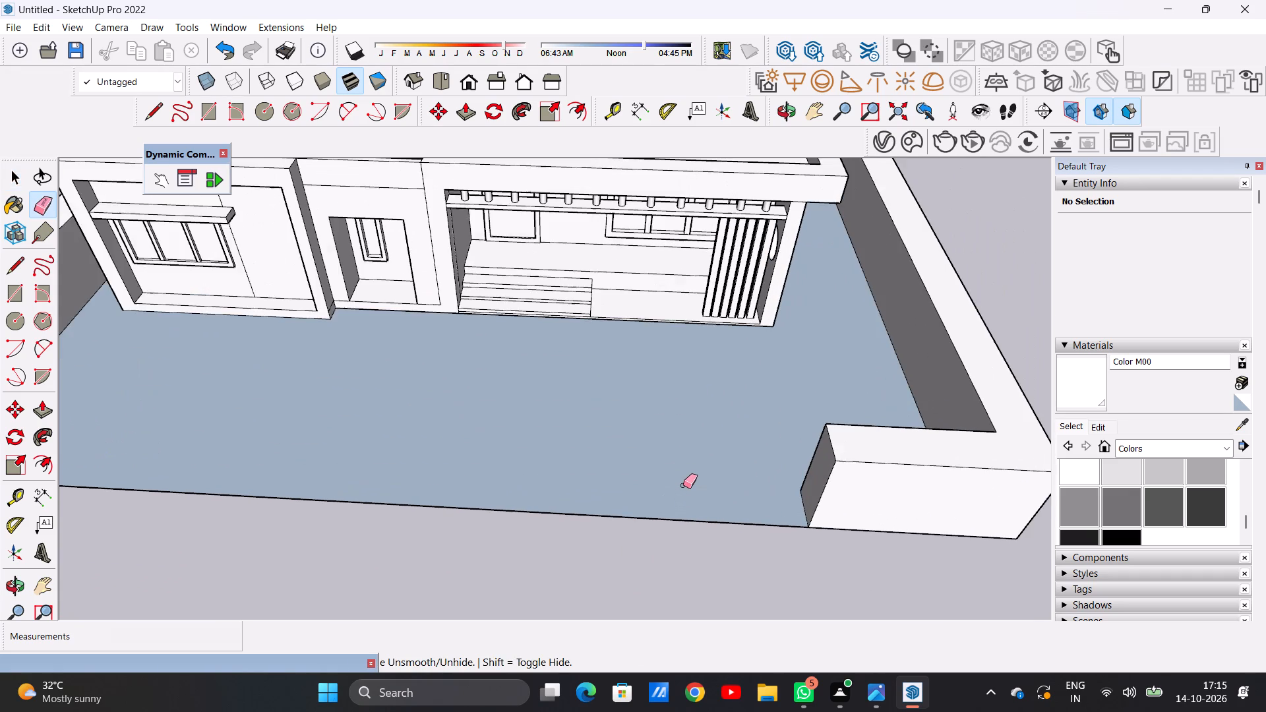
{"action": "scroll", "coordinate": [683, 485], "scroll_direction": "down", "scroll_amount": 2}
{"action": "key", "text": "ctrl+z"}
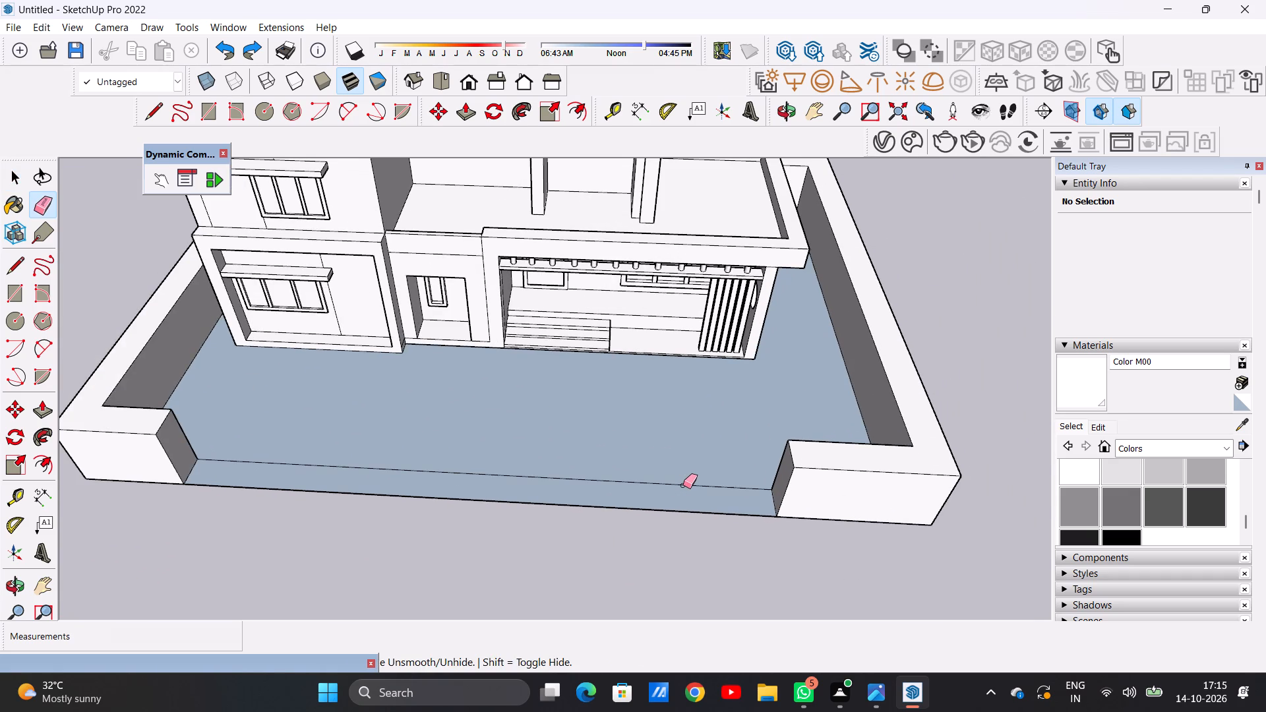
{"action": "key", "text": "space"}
Examine the house and boundary wall from the front and from the slatted porch corner.
{"action": "scroll", "coordinate": [541, 398], "scroll_direction": "down", "scroll_amount": 6}
{"action": "scroll", "coordinate": [588, 398], "scroll_direction": "up", "scroll_amount": 5}
{"action": "middle_click_drag", "start_coordinate": [591, 409], "coordinate": [586, 324]}
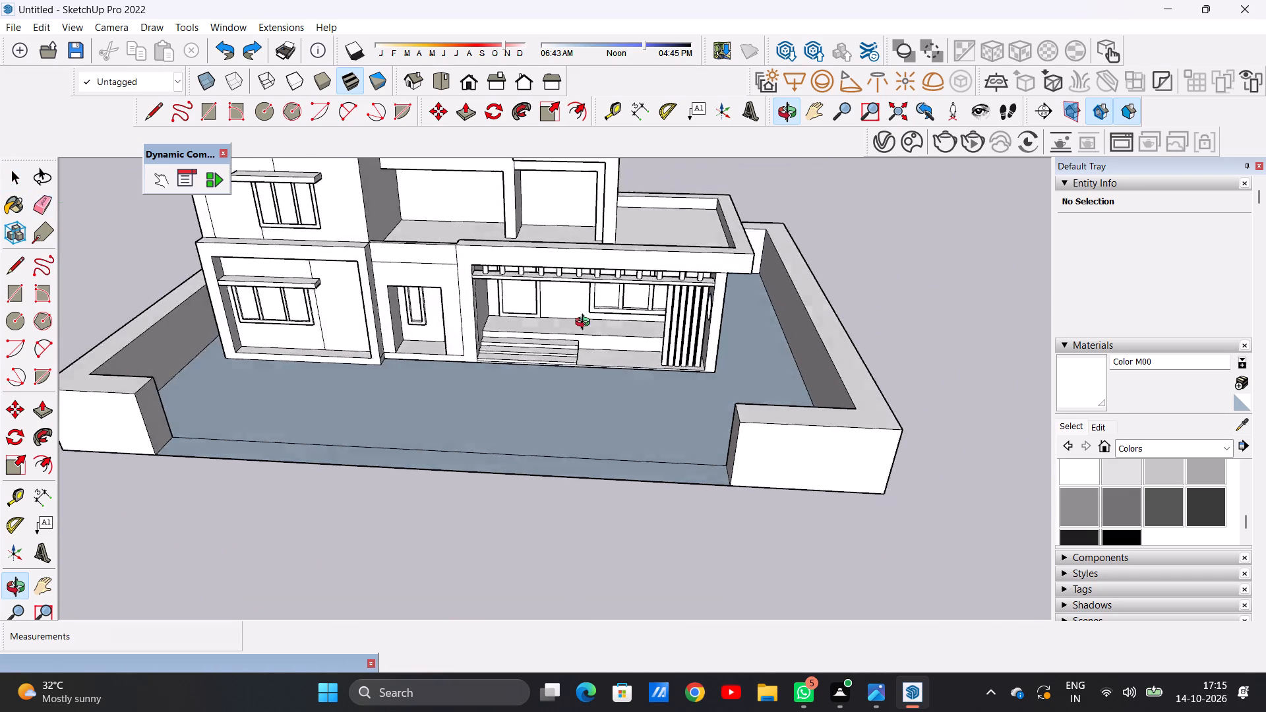
{"action": "middle_click_drag", "start_coordinate": [586, 324], "coordinate": [600, 191]}
{"action": "scroll", "coordinate": [541, 406], "scroll_direction": "down", "scroll_amount": 3}
{"action": "middle_click_drag", "start_coordinate": [685, 314], "coordinate": [458, 401]}
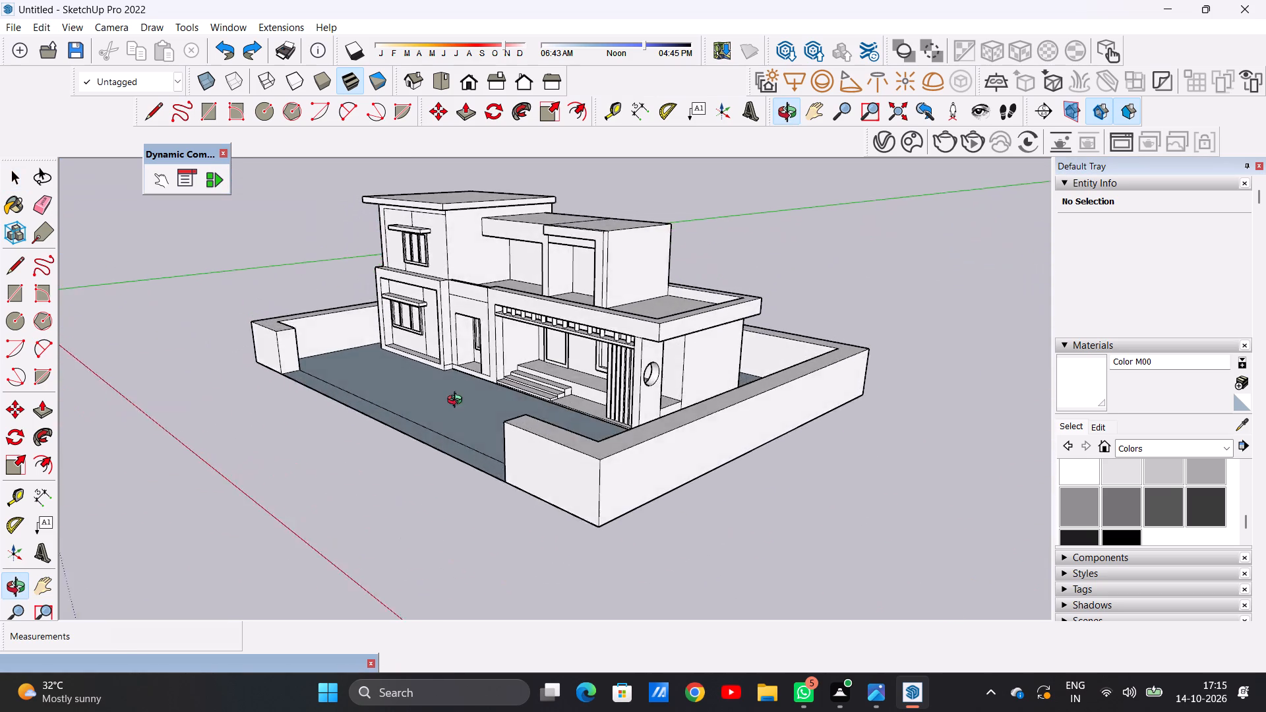
{"action": "middle_click_drag", "start_coordinate": [458, 401], "coordinate": [642, 454]}
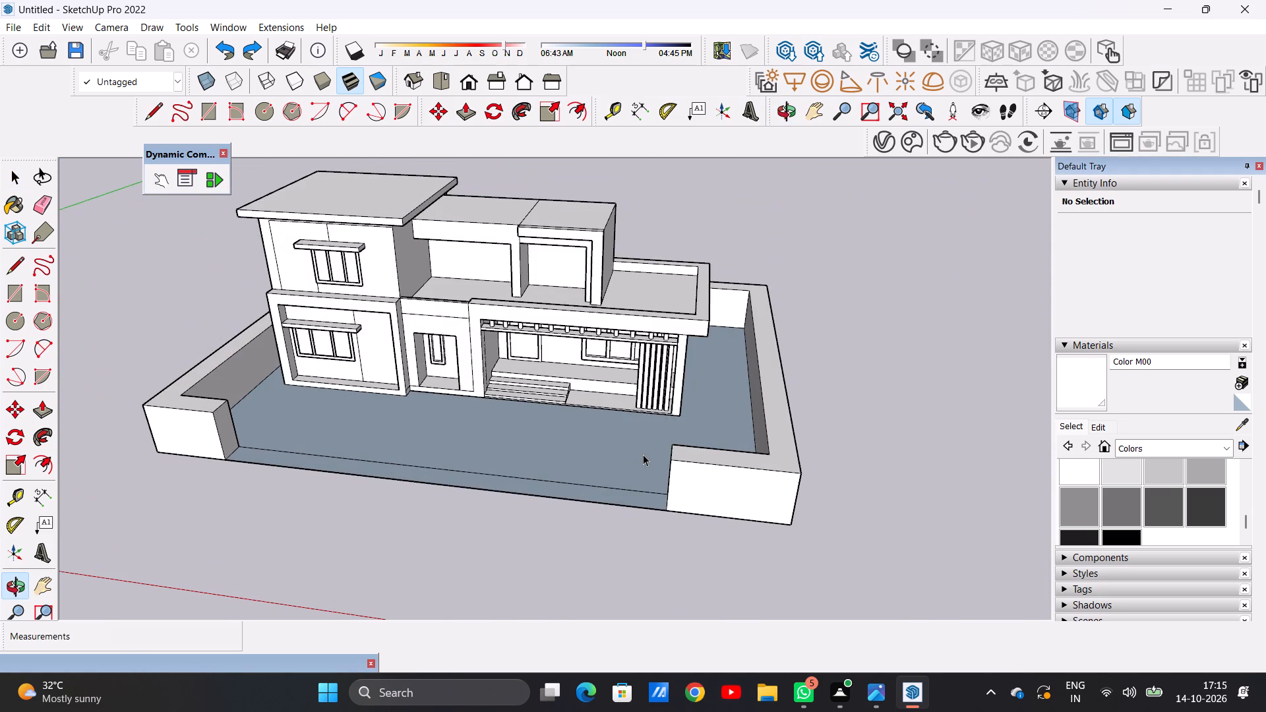
Examine the house and boundary wall from the front and side, and the entrance door close up.
{"action": "scroll", "coordinate": [630, 418], "scroll_direction": "down", "scroll_amount": 6}
{"action": "middle_click_drag", "start_coordinate": [531, 394], "coordinate": [550, 390]}
{"action": "scroll", "coordinate": [485, 330], "scroll_direction": "up", "scroll_amount": 14}
{"action": "scroll", "coordinate": [607, 430], "scroll_direction": "up", "scroll_amount": 1}
{"action": "middle_click_drag", "start_coordinate": [607, 405], "coordinate": [334, 363]}
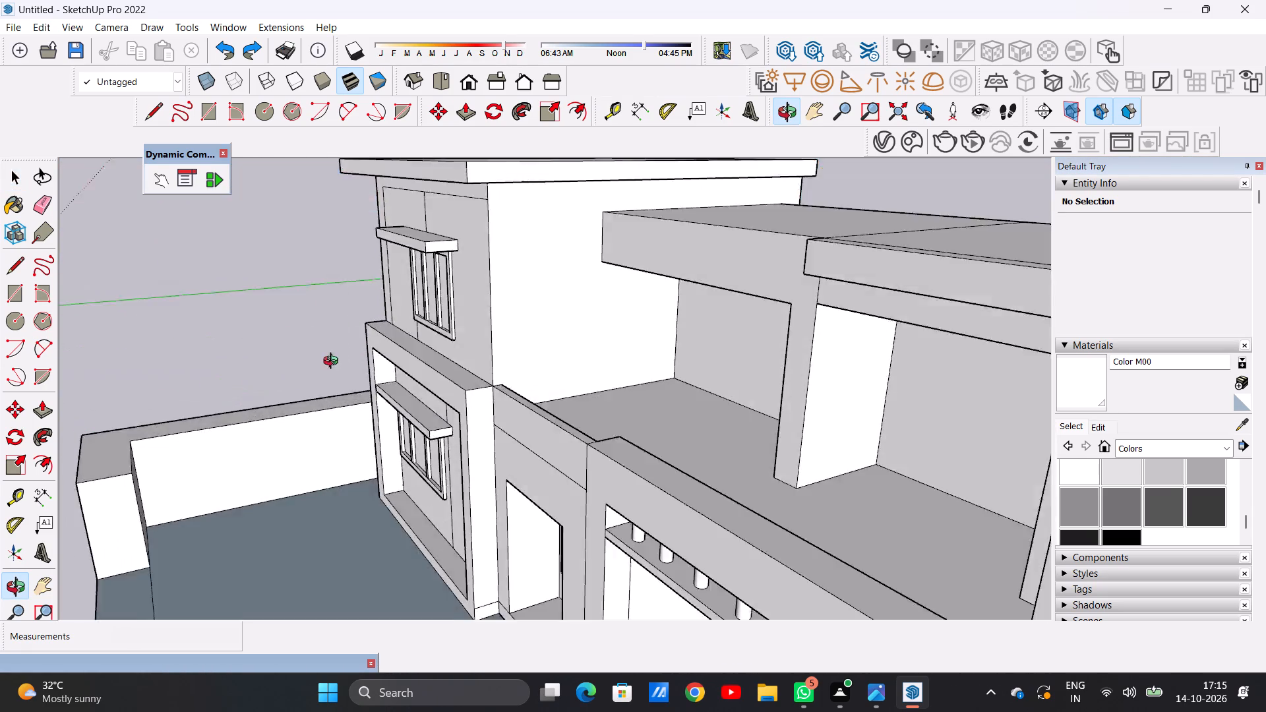
{"action": "middle_click_drag", "start_coordinate": [334, 363], "coordinate": [536, 467]}
{"action": "scroll", "coordinate": [586, 396], "scroll_direction": "down", "scroll_amount": 13}
{"action": "middle_click_drag", "start_coordinate": [717, 492], "coordinate": [369, 383]}
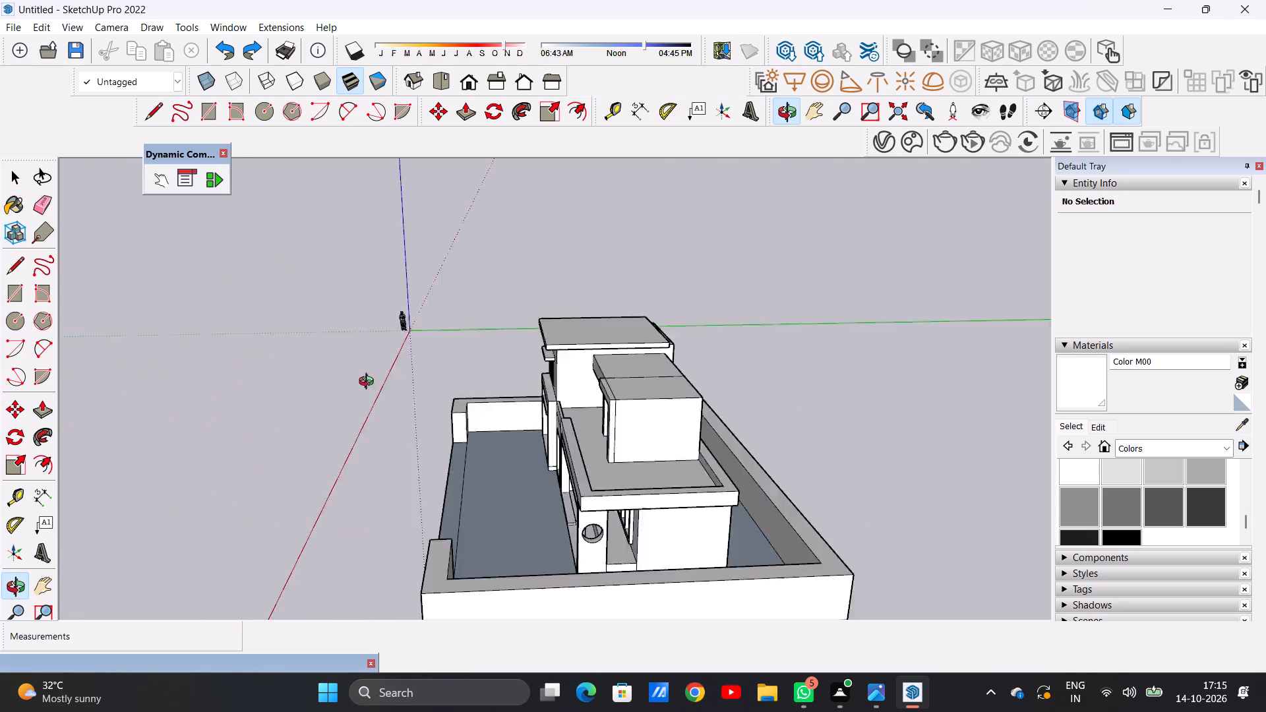
{"action": "middle_click_drag", "start_coordinate": [369, 383], "coordinate": [744, 510]}
{"action": "middle_click_drag", "start_coordinate": [565, 508], "coordinate": [660, 425]}
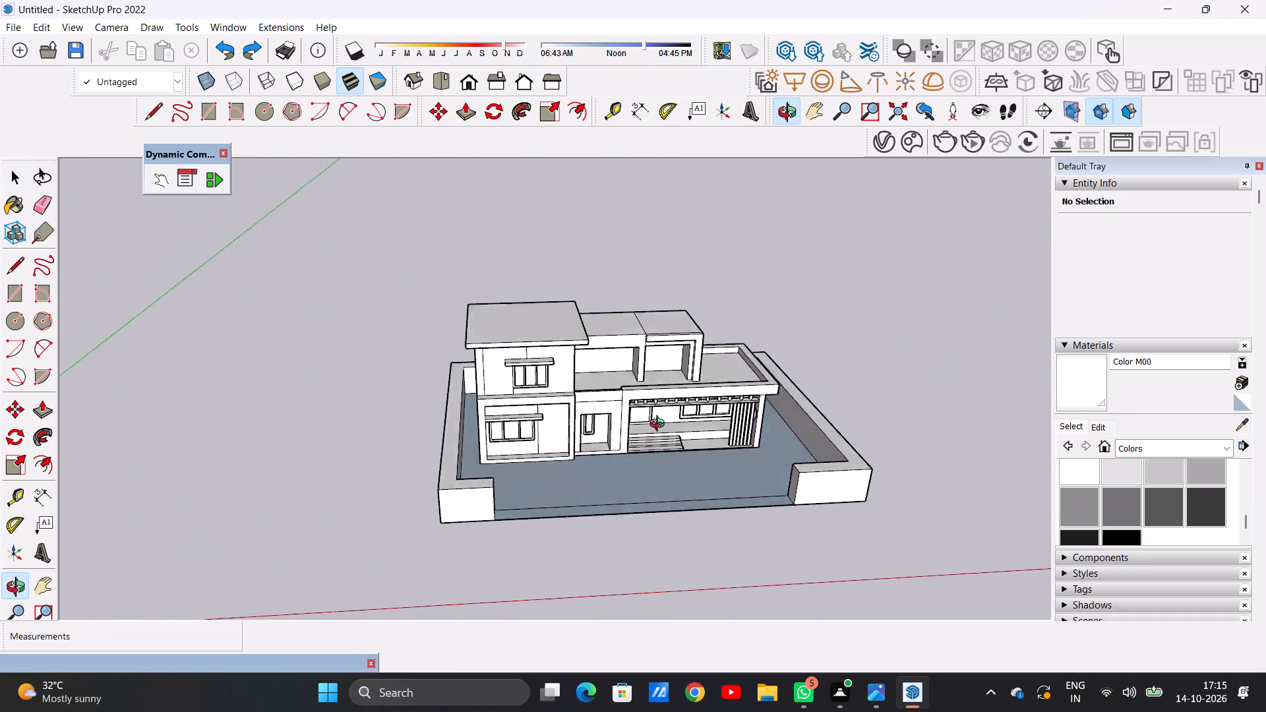
{"action": "middle_click_drag", "start_coordinate": [660, 425], "coordinate": [622, 392]}
{"action": "scroll", "coordinate": [574, 402], "scroll_direction": "up", "scroll_amount": 7}
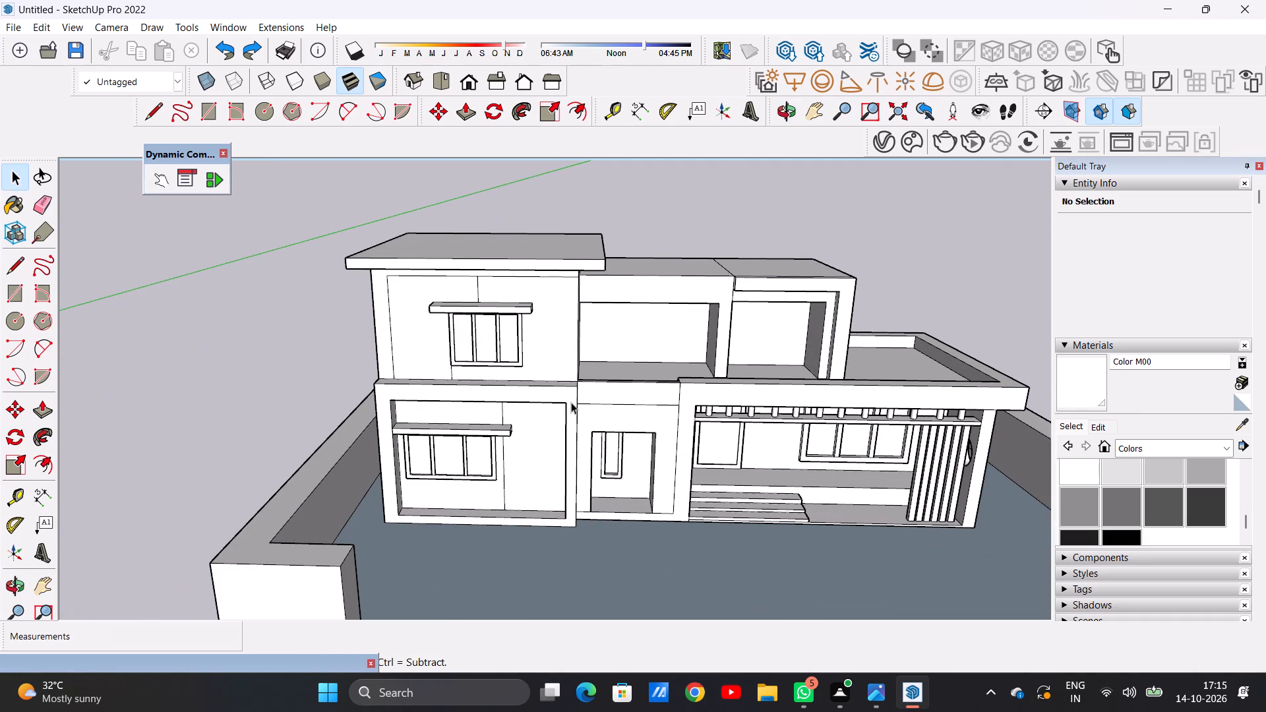
{"action": "scroll", "coordinate": [543, 386], "scroll_direction": "down", "scroll_amount": 8}
{"action": "middle_click_drag", "start_coordinate": [570, 382], "coordinate": [549, 491]}
{"action": "scroll", "coordinate": [565, 429], "scroll_direction": "up", "scroll_amount": 9}
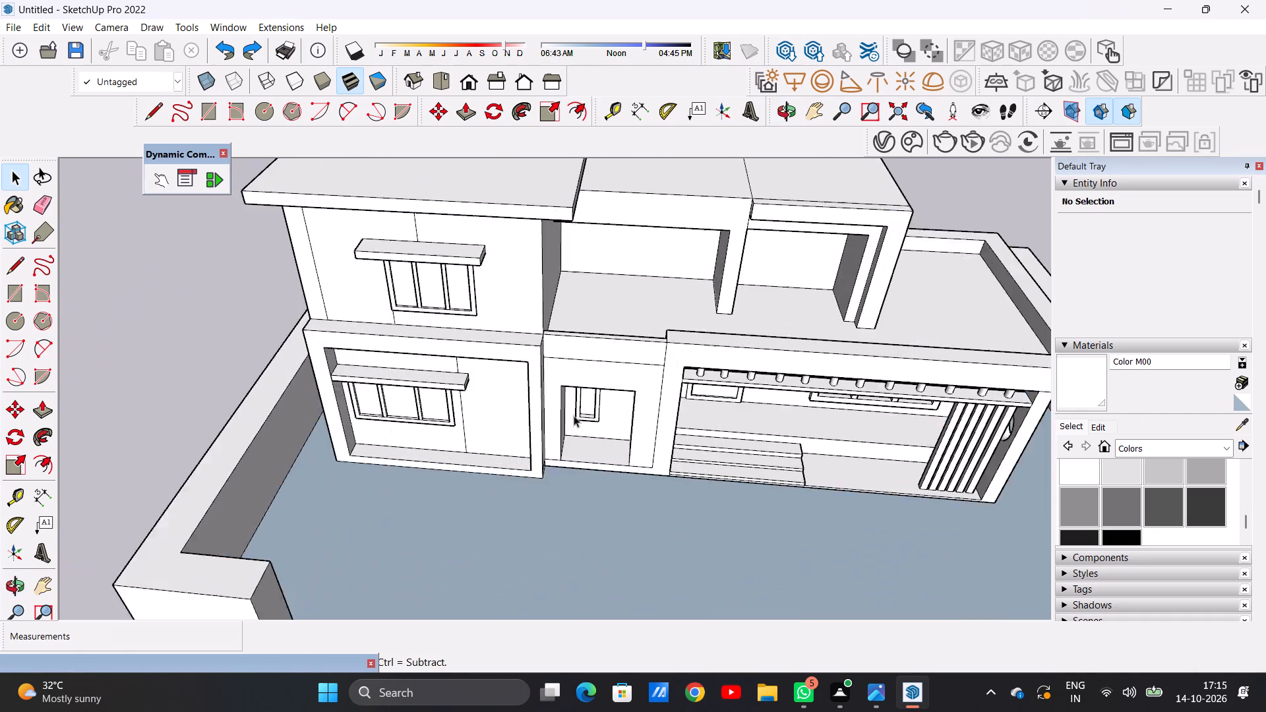
{"action": "scroll", "coordinate": [574, 415], "scroll_direction": "up", "scroll_amount": 7}
{"action": "middle_click_drag", "start_coordinate": [609, 461], "coordinate": [644, 236]}
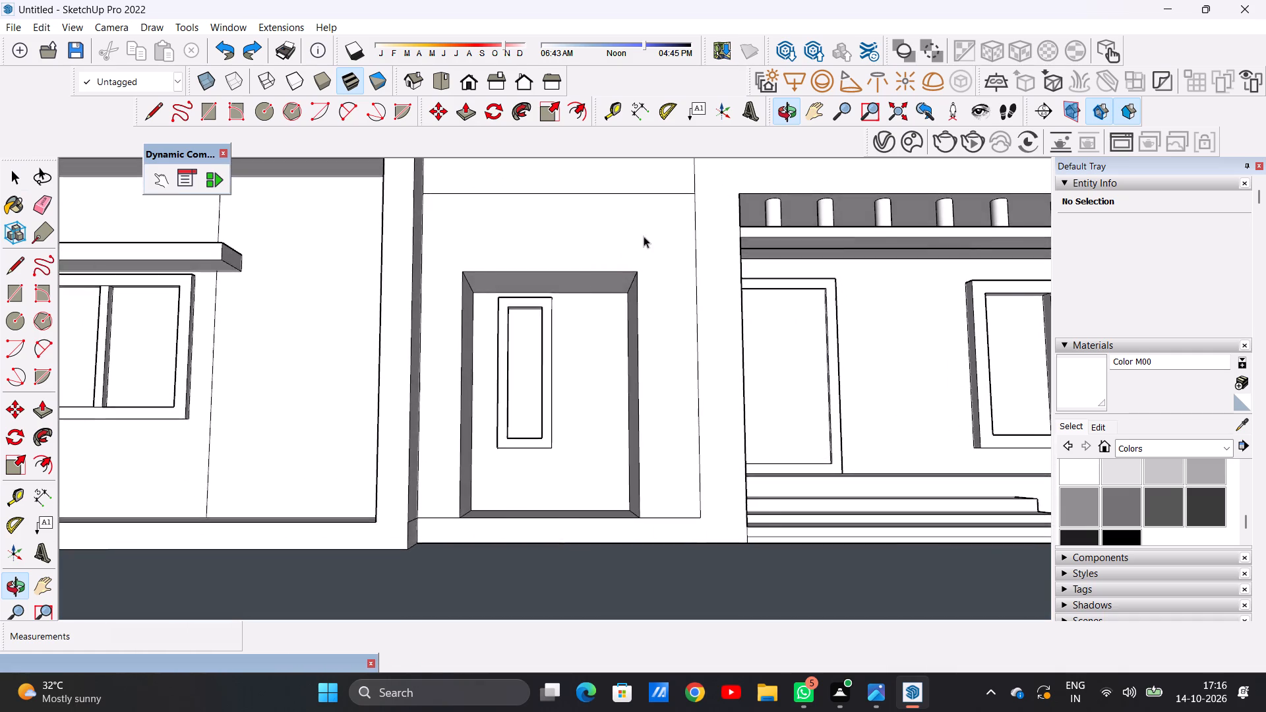
{"action": "scroll", "coordinate": [543, 324], "scroll_direction": "up", "scroll_amount": 8}
{"action": "scroll", "coordinate": [522, 390], "scroll_direction": "down", "scroll_amount": 20}
{"action": "middle_click_drag", "start_coordinate": [639, 402], "coordinate": [632, 497]}
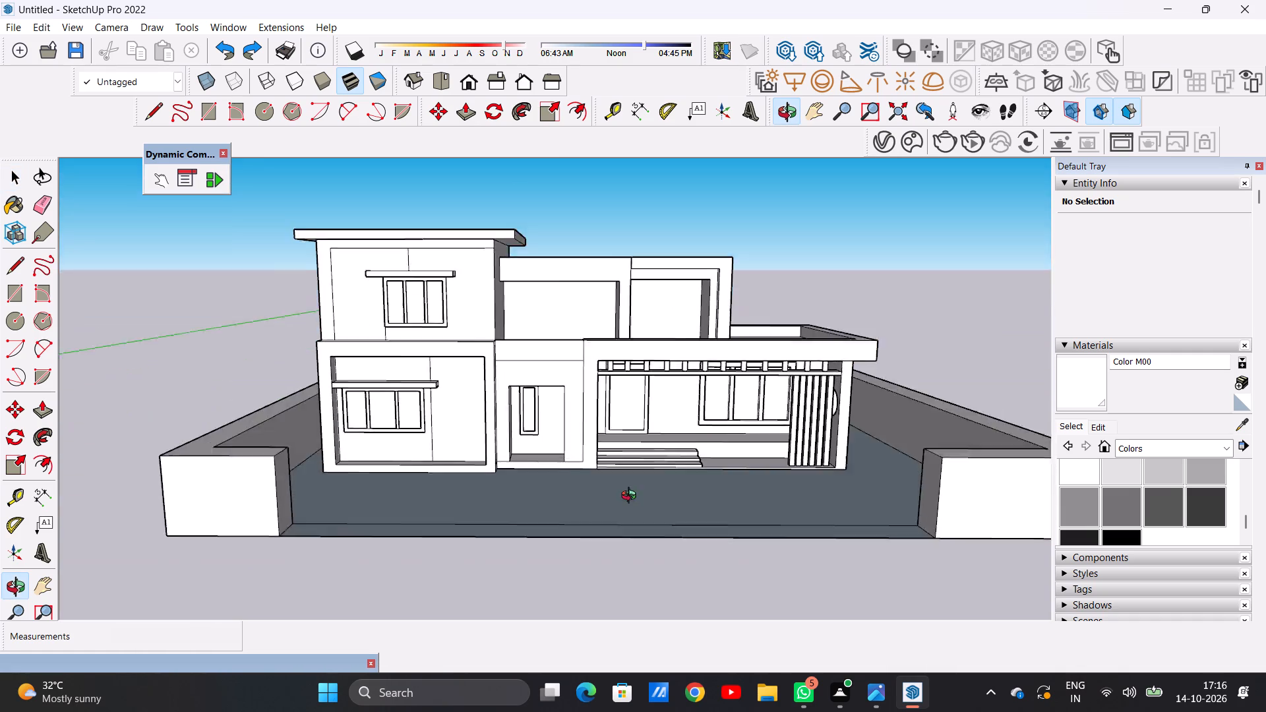
{"action": "middle_click_drag", "start_coordinate": [632, 497], "coordinate": [626, 533]}
{"action": "scroll", "coordinate": [613, 403], "scroll_direction": "down", "scroll_amount": 6}
{"action": "scroll", "coordinate": [657, 469], "scroll_direction": "up", "scroll_amount": 6}
Undo the last lowering of the boundary wall and the extrusion that raised it from the plot border.
{"action": "key", "text": "ctrl+z"}
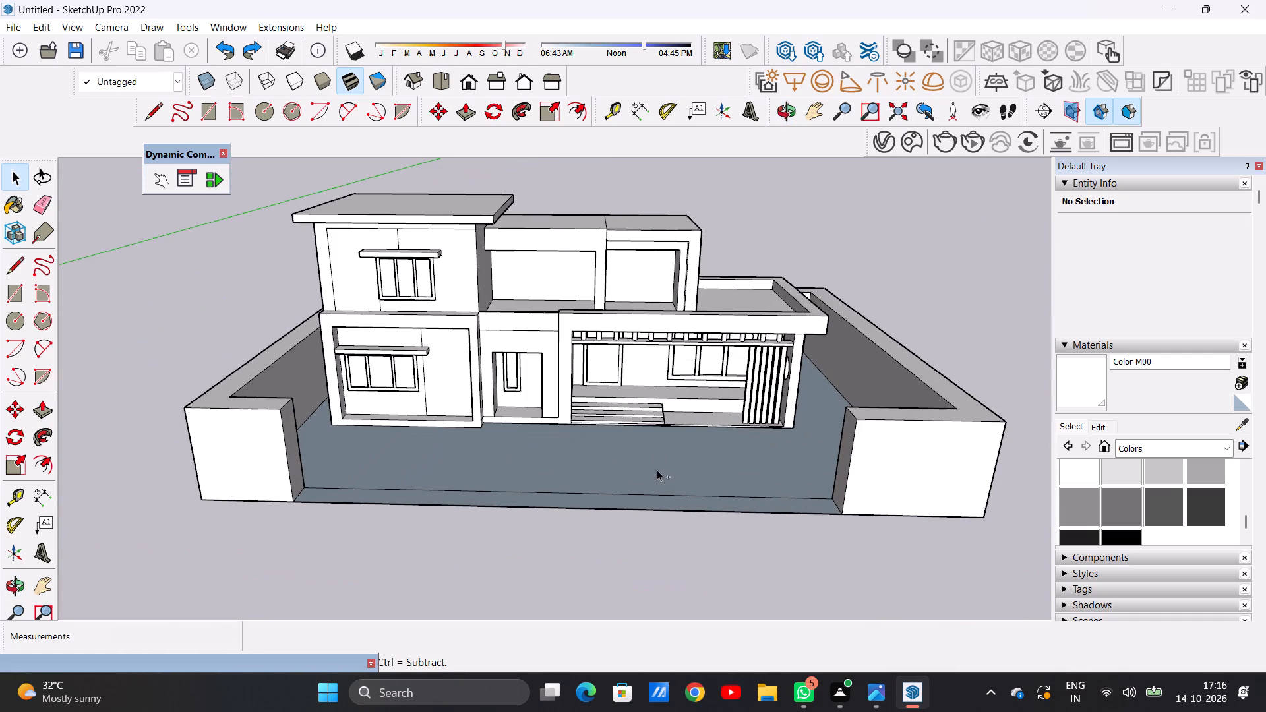
{"action": "scroll", "coordinate": [638, 384], "scroll_direction": "down", "scroll_amount": 7}
{"action": "key", "text": "ctrl+z"}
Examine the house without the boundary wall, including the upper balcony frames, porch beams and slatted porch corner.
{"action": "middle_click_drag", "start_coordinate": [636, 345], "coordinate": [627, 384]}
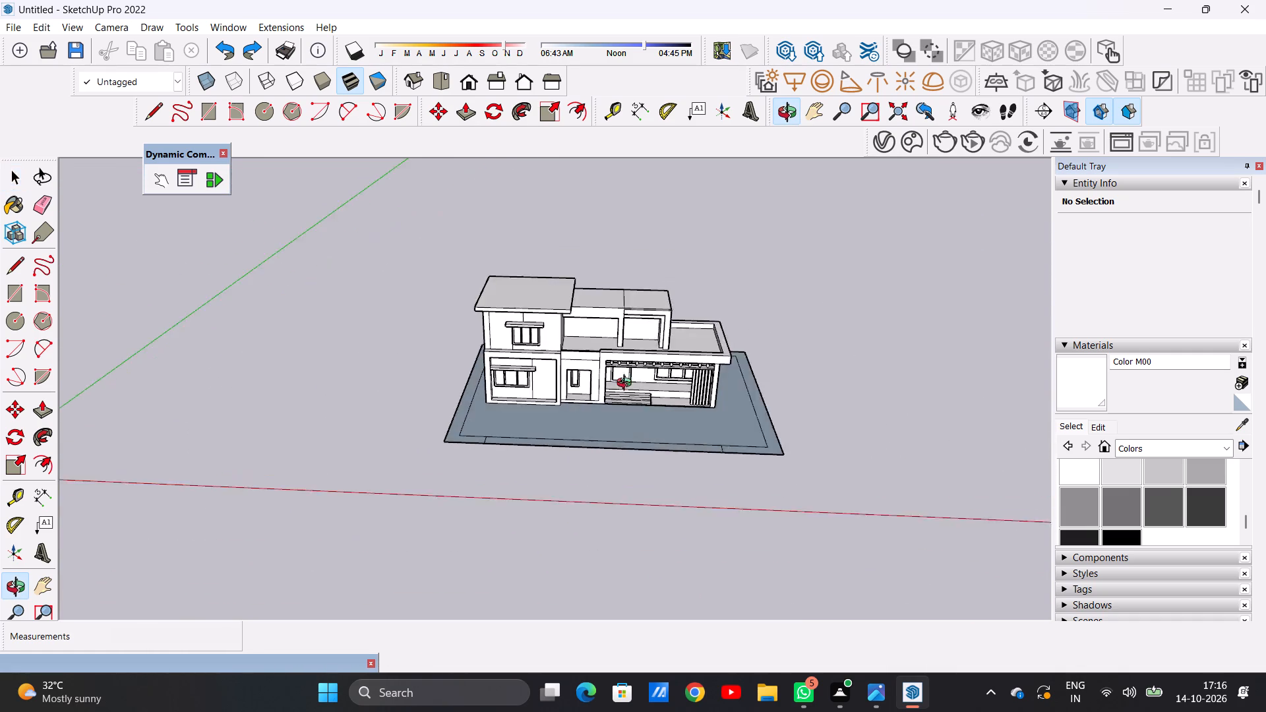
{"action": "middle_click_drag", "start_coordinate": [627, 384], "coordinate": [512, 403]}
{"action": "middle_click_drag", "start_coordinate": [601, 343], "coordinate": [622, 329]}
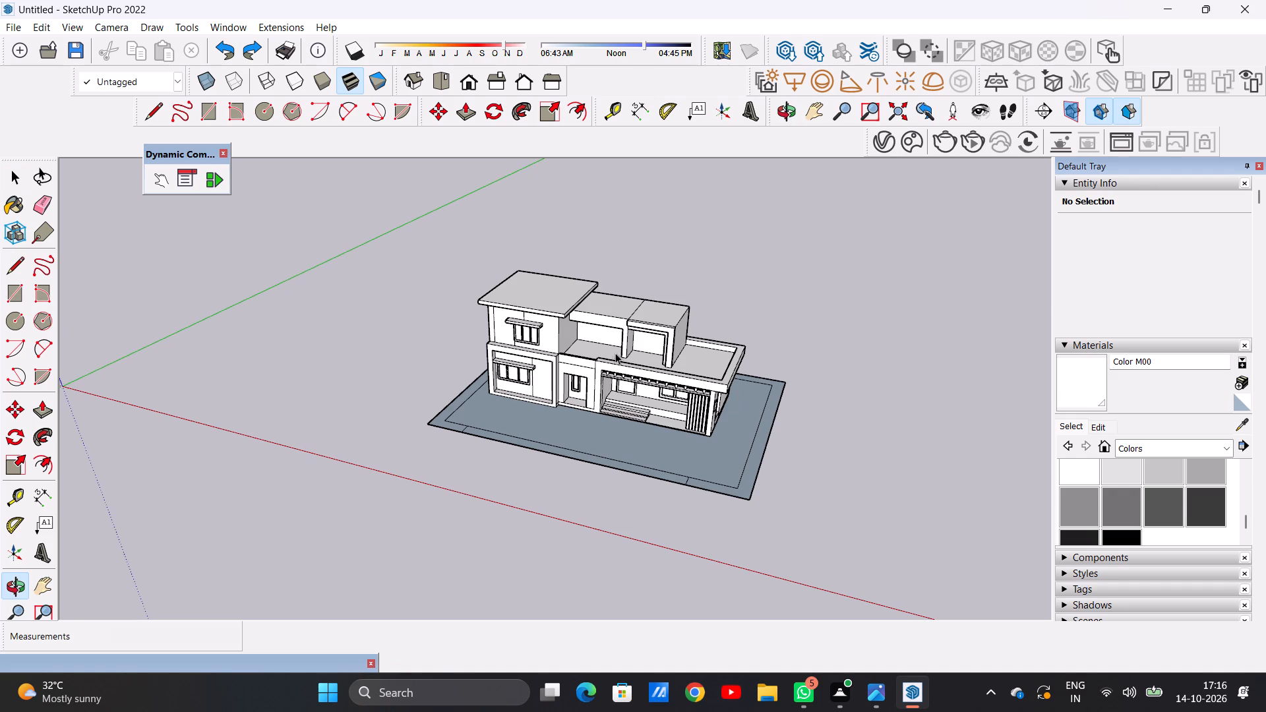
{"action": "scroll", "coordinate": [621, 339], "scroll_direction": "up", "scroll_amount": 10}
{"action": "scroll", "coordinate": [604, 283], "scroll_direction": "down", "scroll_amount": 5}
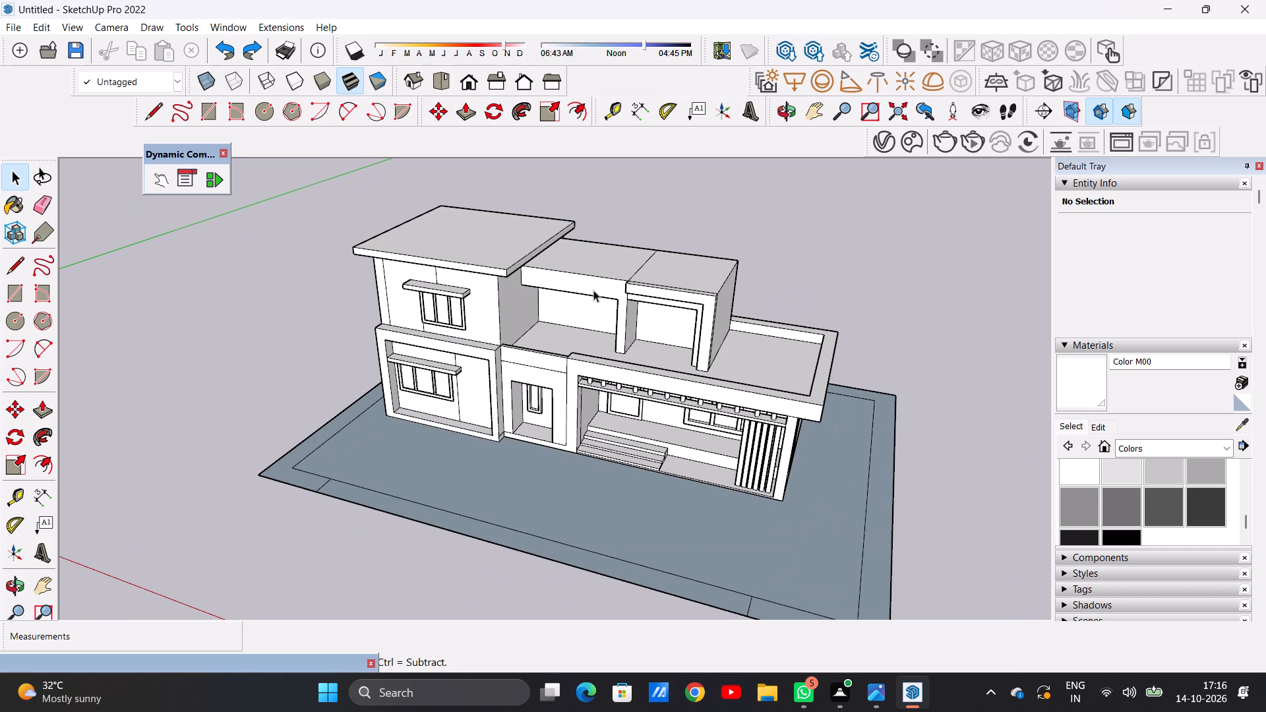
{"action": "scroll", "coordinate": [598, 314], "scroll_direction": "up", "scroll_amount": 8}
{"action": "middle_click_drag", "start_coordinate": [598, 313], "coordinate": [654, 211]}
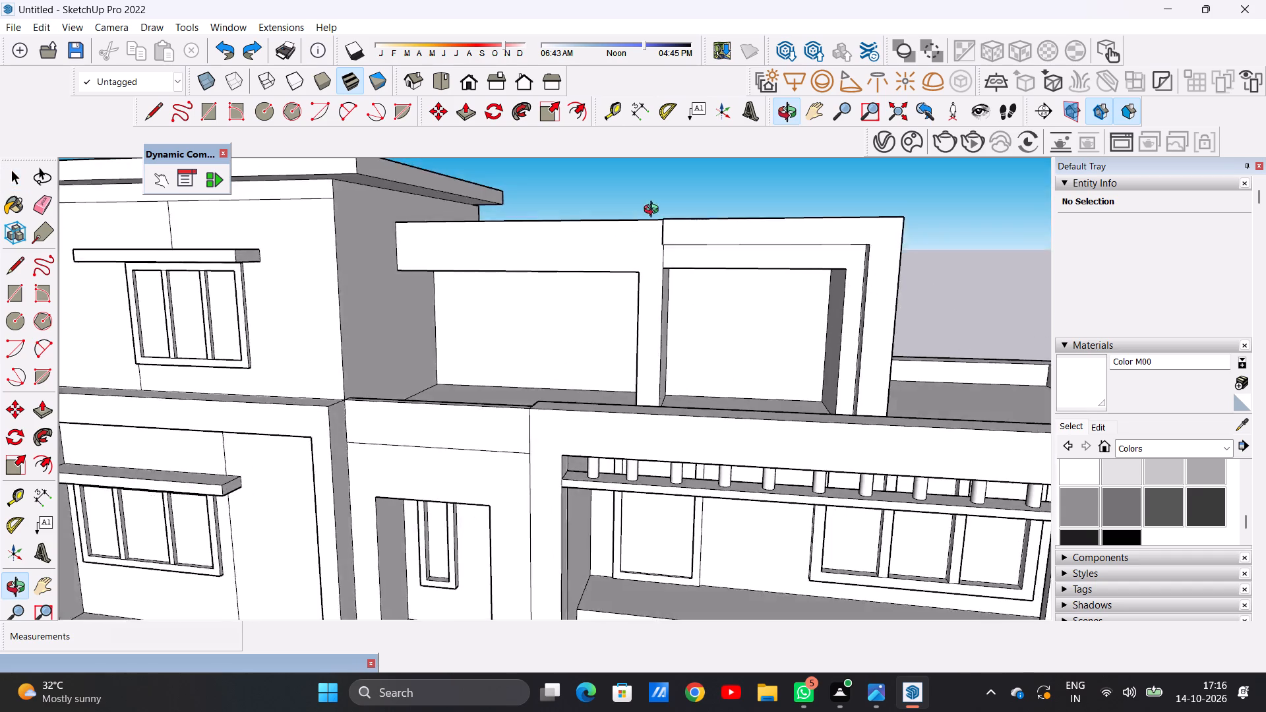
{"action": "middle_click_drag", "start_coordinate": [654, 211], "coordinate": [663, 169]}
{"action": "scroll", "coordinate": [622, 301], "scroll_direction": "up", "scroll_amount": 15}
{"action": "middle_click_drag", "start_coordinate": [611, 307], "coordinate": [621, 239]}
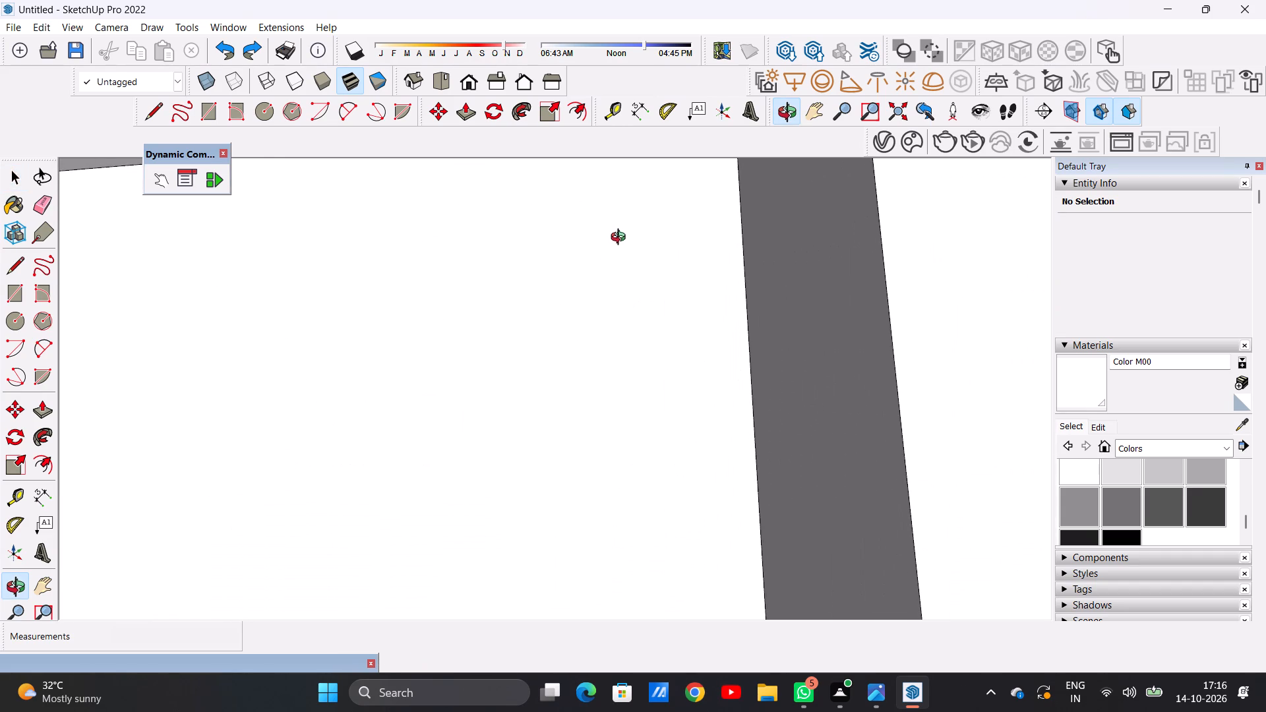
{"action": "middle_click_drag", "start_coordinate": [621, 239], "coordinate": [598, 288]}
{"action": "scroll", "coordinate": [589, 308], "scroll_direction": "down", "scroll_amount": 20}
{"action": "scroll", "coordinate": [589, 308], "scroll_direction": "down", "scroll_amount": 6}
{"action": "middle_click_drag", "start_coordinate": [642, 320], "coordinate": [651, 422]}
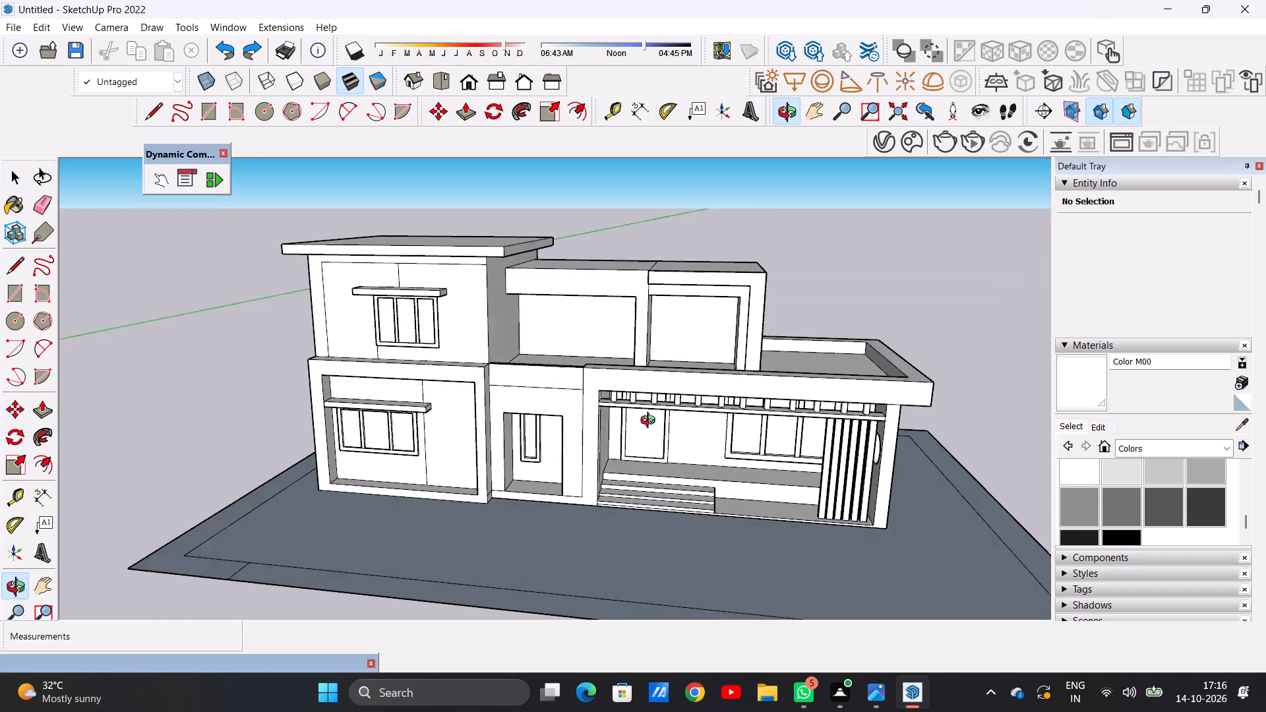
{"action": "middle_click_drag", "start_coordinate": [651, 422], "coordinate": [655, 435]}
{"action": "scroll", "coordinate": [621, 287], "scroll_direction": "down", "scroll_amount": 6}
{"action": "scroll", "coordinate": [732, 344], "scroll_direction": "up", "scroll_amount": 9}
{"action": "middle_click_drag", "start_coordinate": [745, 456], "coordinate": [735, 280]}
{"action": "scroll", "coordinate": [650, 320], "scroll_direction": "up", "scroll_amount": 17}
{"action": "scroll", "coordinate": [632, 413], "scroll_direction": "down", "scroll_amount": 9}
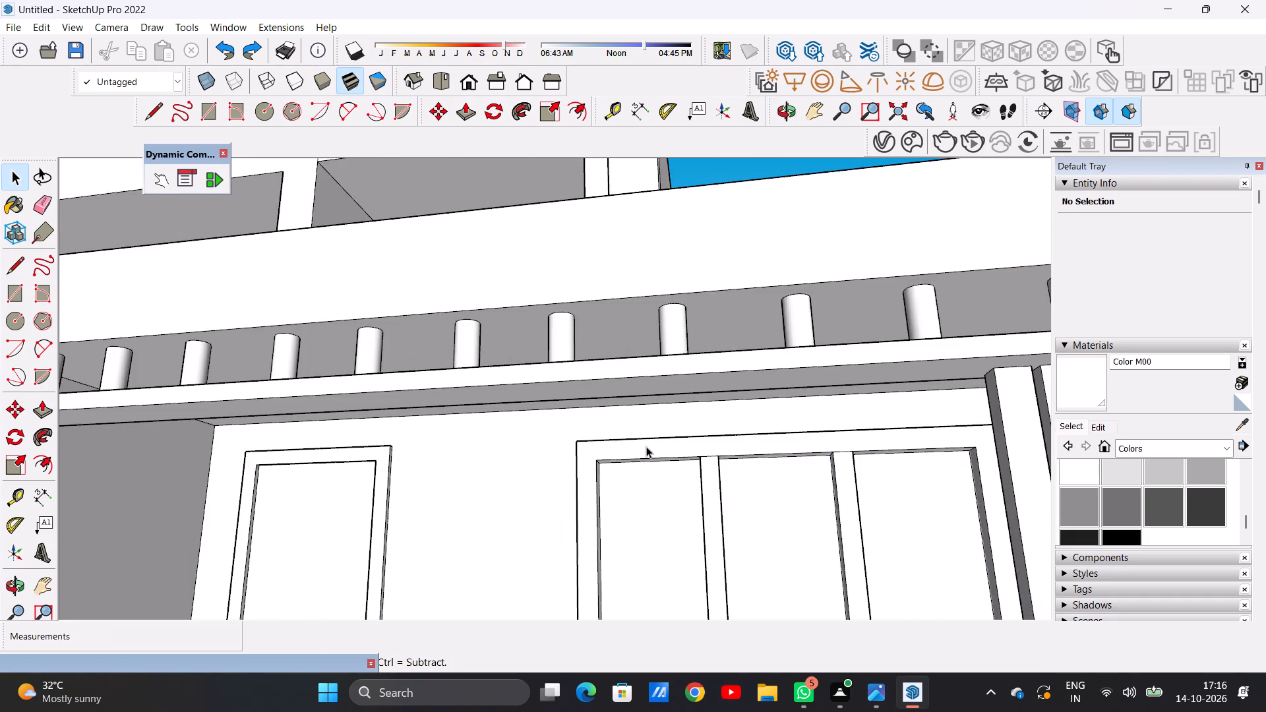
{"action": "scroll", "coordinate": [646, 446], "scroll_direction": "down", "scroll_amount": 11}
{"action": "middle_click_drag", "start_coordinate": [620, 381], "coordinate": [651, 510]}
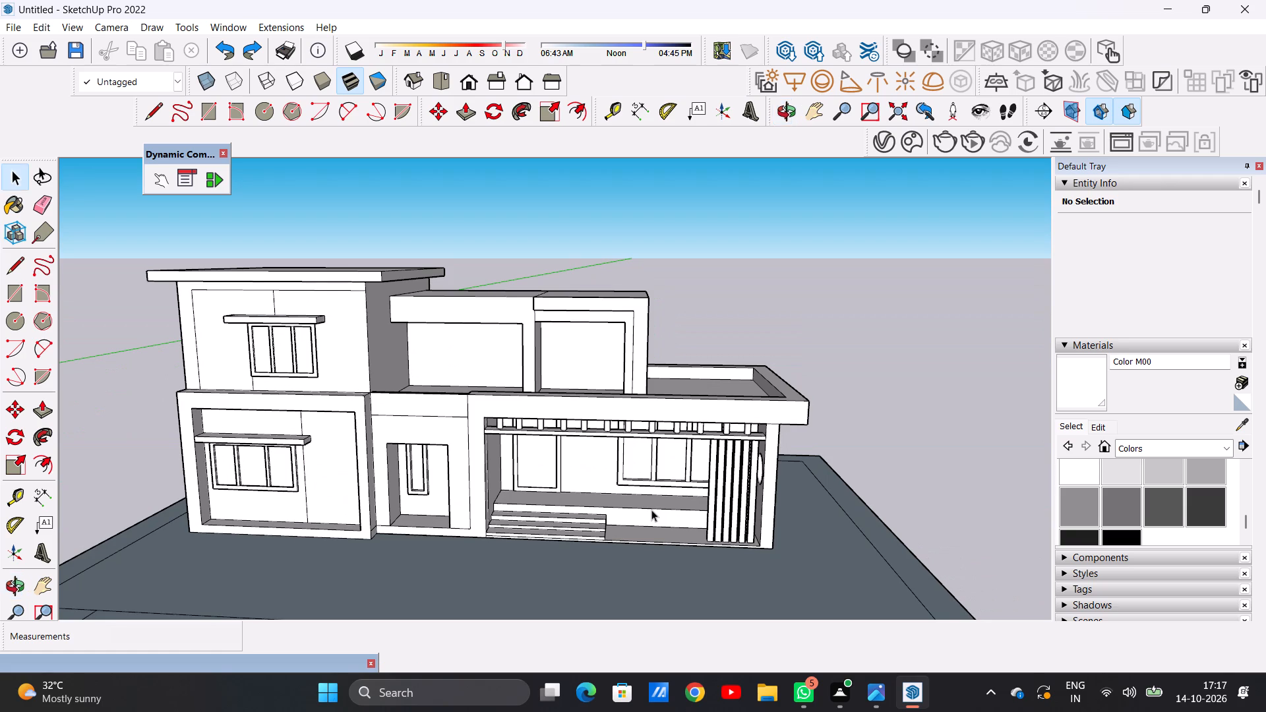
{"action": "scroll", "coordinate": [667, 502], "scroll_direction": "down", "scroll_amount": 3}
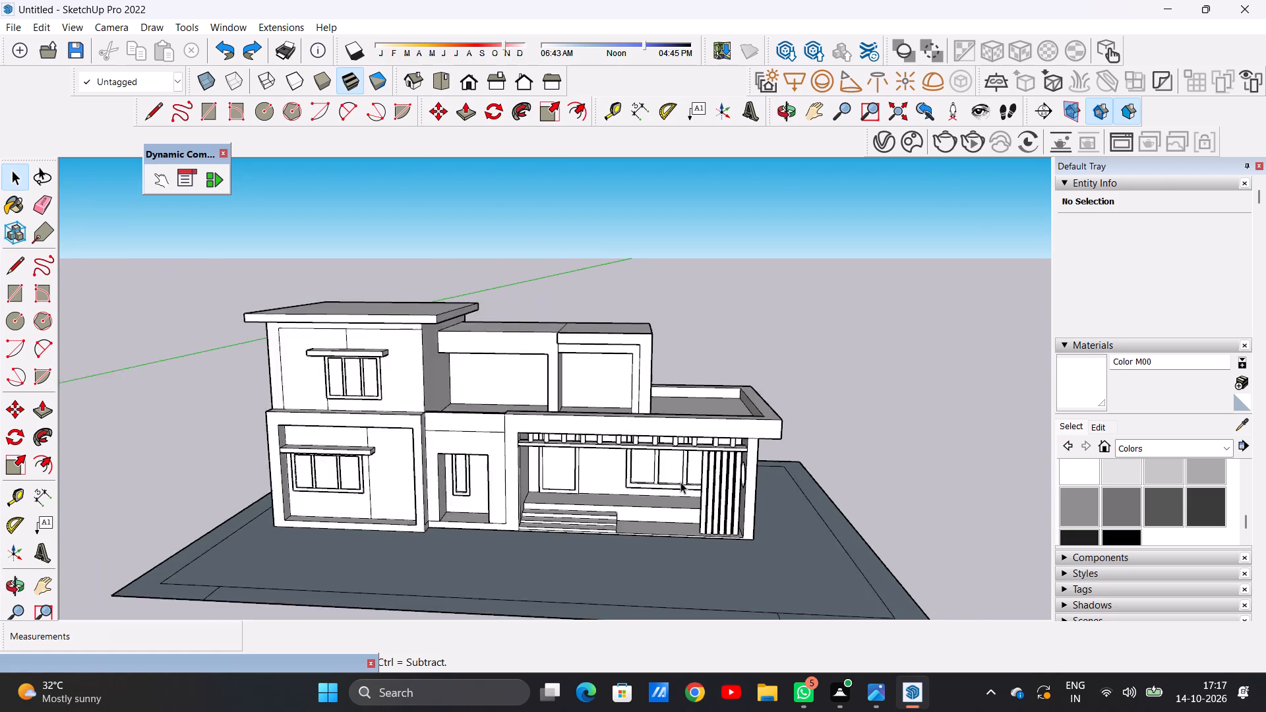
{"action": "scroll", "coordinate": [680, 482], "scroll_direction": "down", "scroll_amount": 6}
{"action": "scroll", "coordinate": [699, 504], "scroll_direction": "up", "scroll_amount": 12}
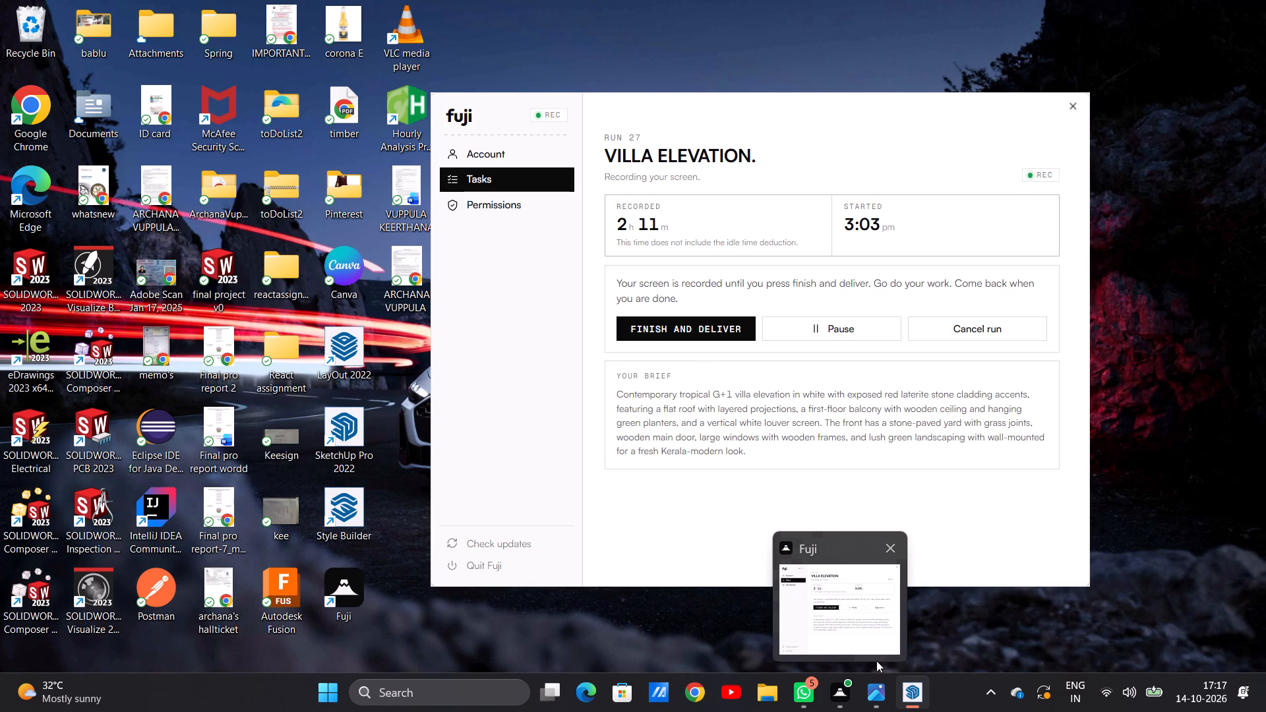
{"action": "left_click", "coordinate": [874, 612]}
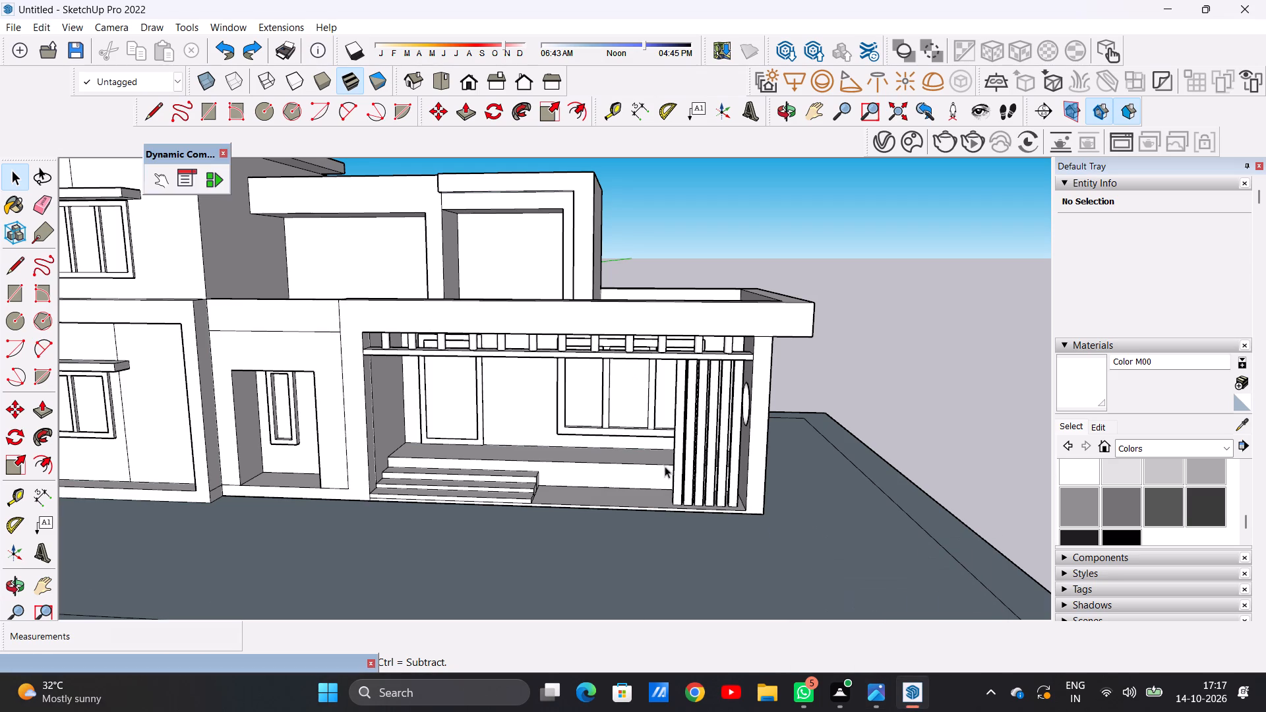
{"action": "scroll", "coordinate": [661, 463], "scroll_direction": "down", "scroll_amount": 10}
{"action": "scroll", "coordinate": [661, 463], "scroll_direction": "up", "scroll_amount": 9}
{"action": "scroll", "coordinate": [649, 411], "scroll_direction": "down", "scroll_amount": 9}
Raise the plot's border face into a boundary wall with Push/Pull, leaving the front opening section flat.
{"action": "middle_click_drag", "start_coordinate": [654, 393], "coordinate": [547, 505]}
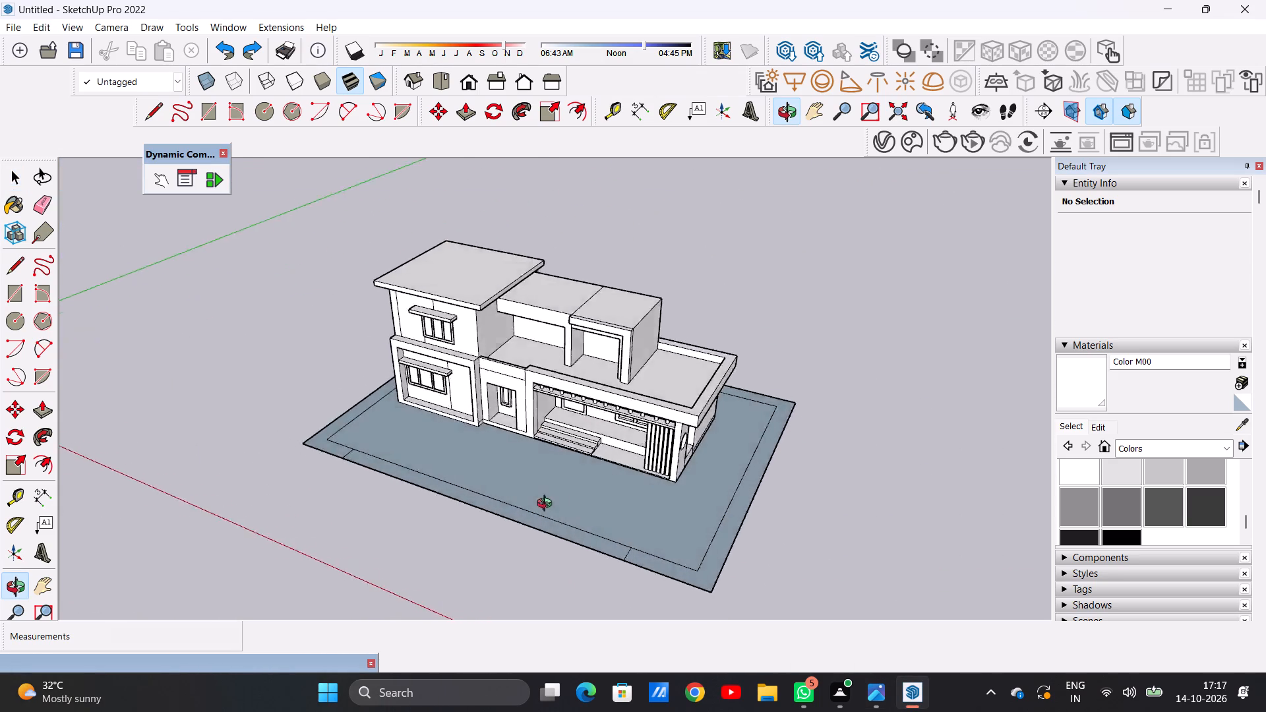
{"action": "middle_click_drag", "start_coordinate": [547, 505], "coordinate": [593, 508]}
{"action": "scroll", "coordinate": [593, 508], "scroll_direction": "up", "scroll_amount": 2}
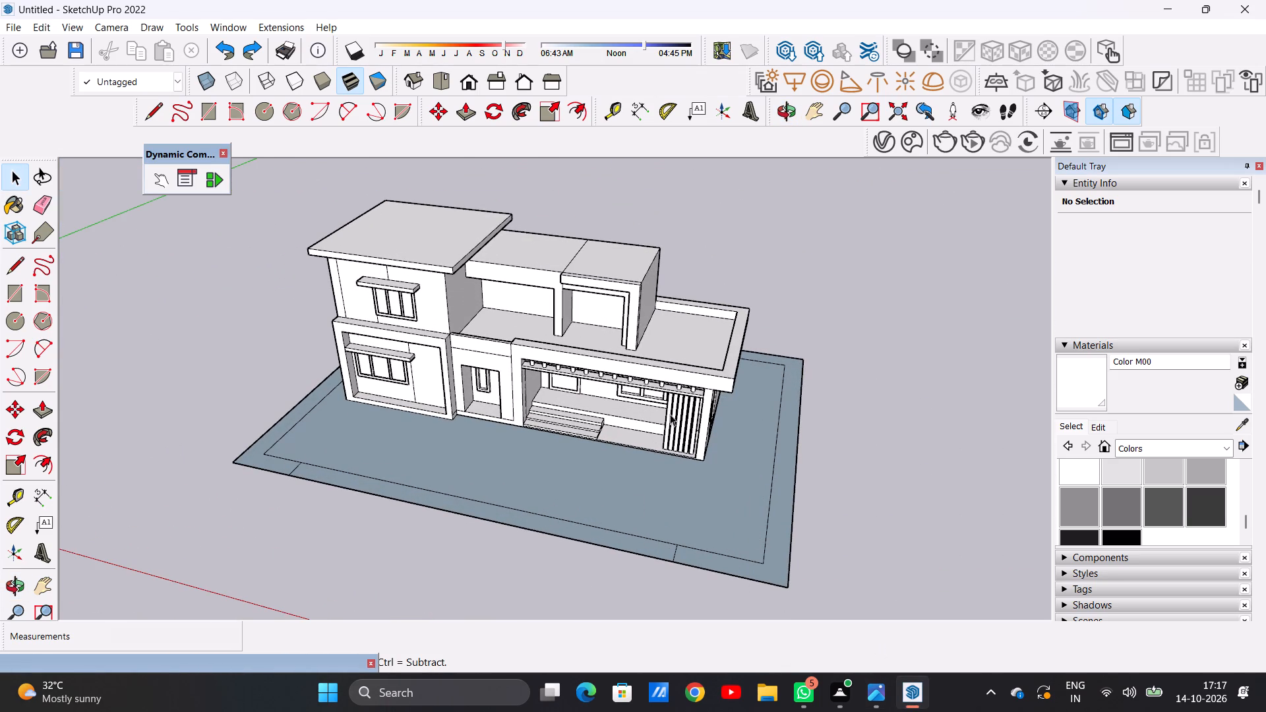
{"action": "scroll", "coordinate": [675, 418], "scroll_direction": "down", "scroll_amount": 6}
{"action": "scroll", "coordinate": [712, 440], "scroll_direction": "up", "scroll_amount": 5}
{"action": "middle_click_drag", "start_coordinate": [688, 467], "coordinate": [727, 484]}
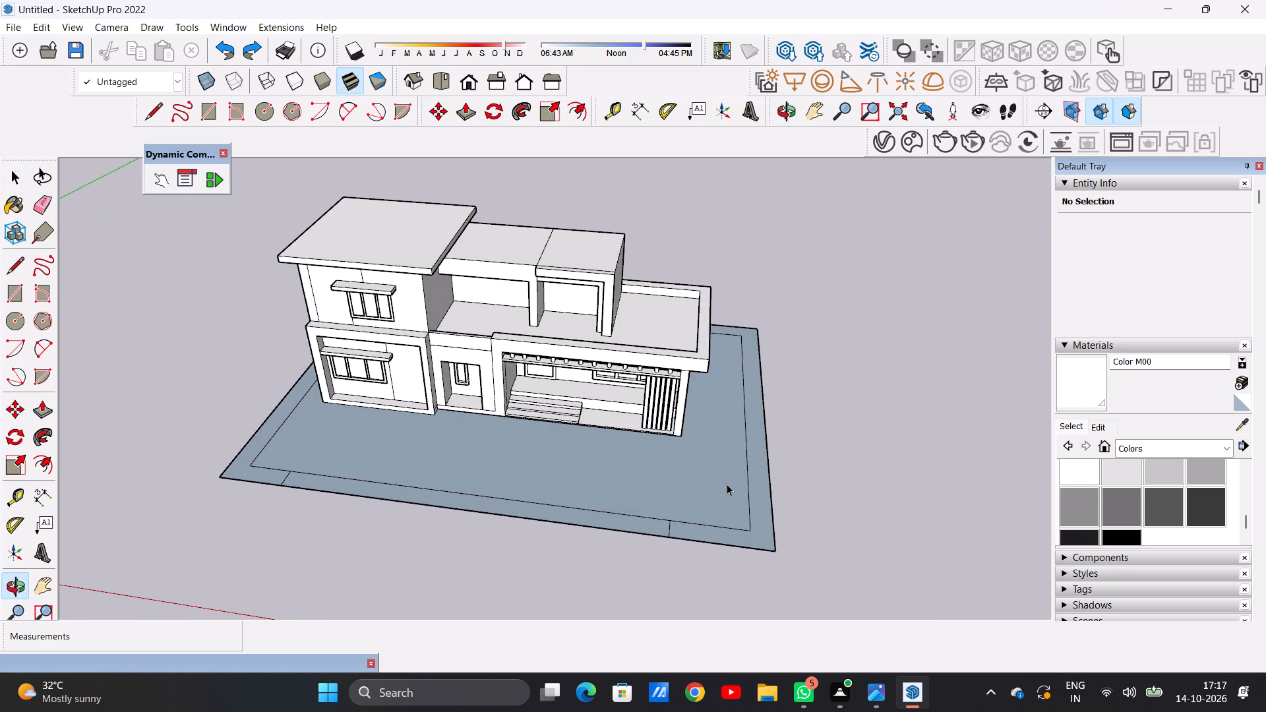
{"action": "key", "text": "p"}
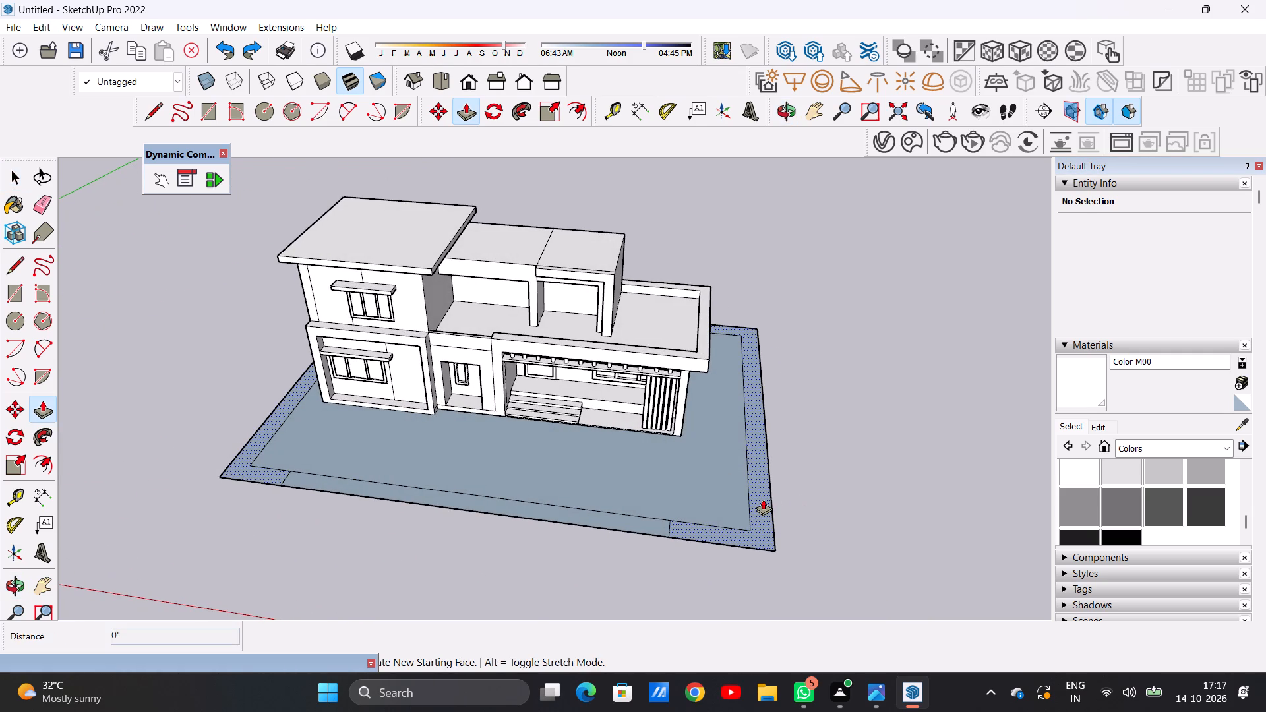
{"action": "left_click", "coordinate": [763, 499]}
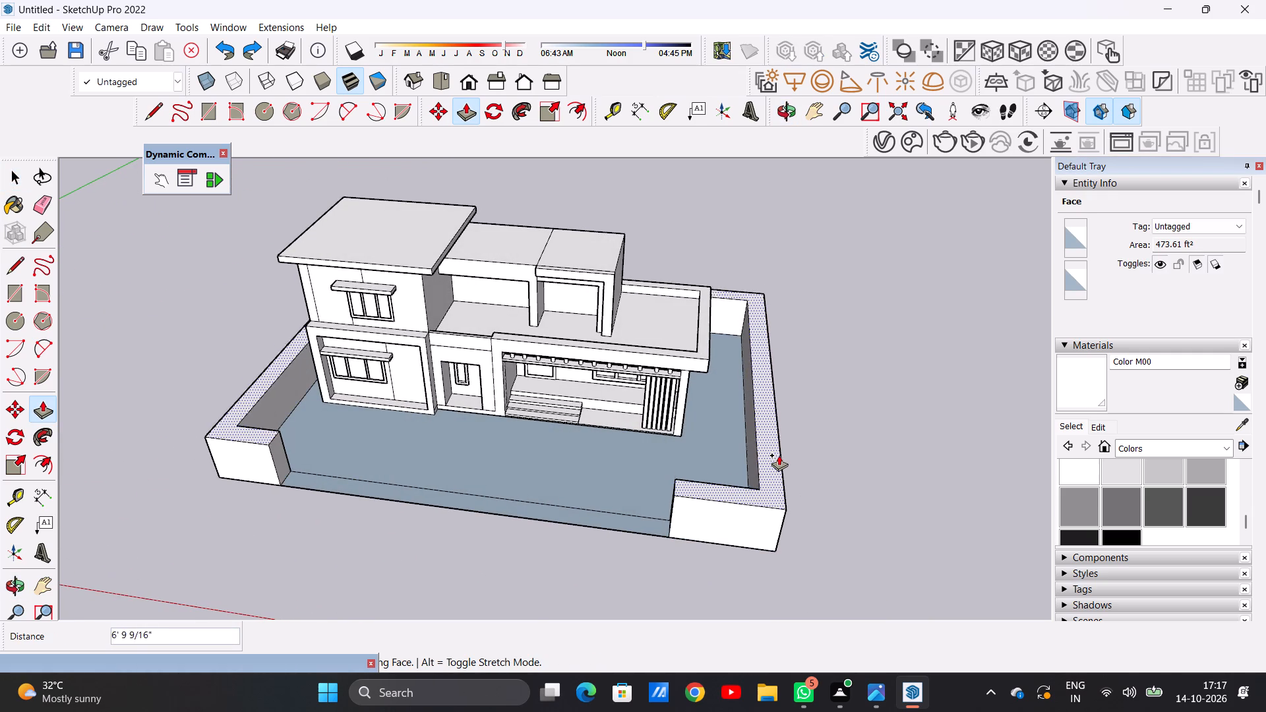
{"action": "left_click", "coordinate": [784, 442]}
{"action": "key", "text": "space"}
Lower the top face of the boundary wall by about 3' 7 1/16" with Push/Pull.
{"action": "scroll", "coordinate": [765, 450], "scroll_direction": "down", "scroll_amount": 7}
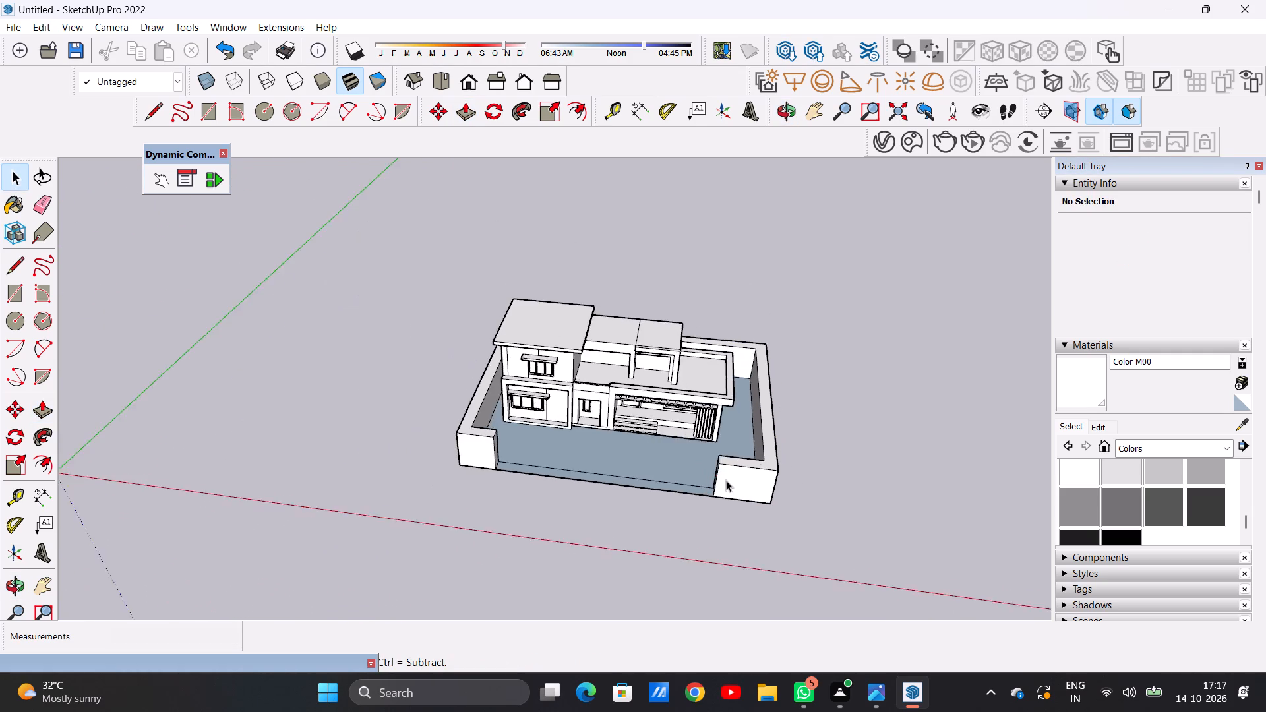
{"action": "middle_click_drag", "start_coordinate": [726, 480], "coordinate": [710, 334]}
{"action": "scroll", "coordinate": [738, 407], "scroll_direction": "up", "scroll_amount": 7}
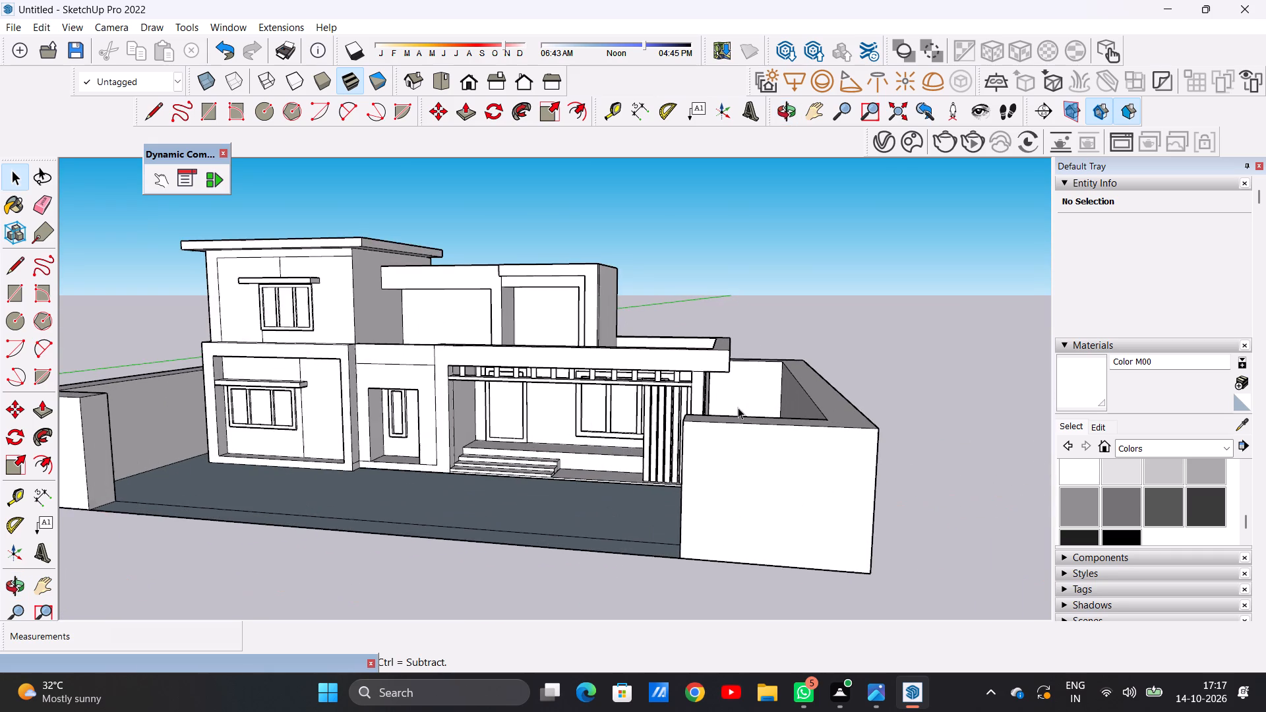
{"action": "middle_click_drag", "start_coordinate": [738, 408], "coordinate": [808, 530]}
{"action": "key", "text": "p"}
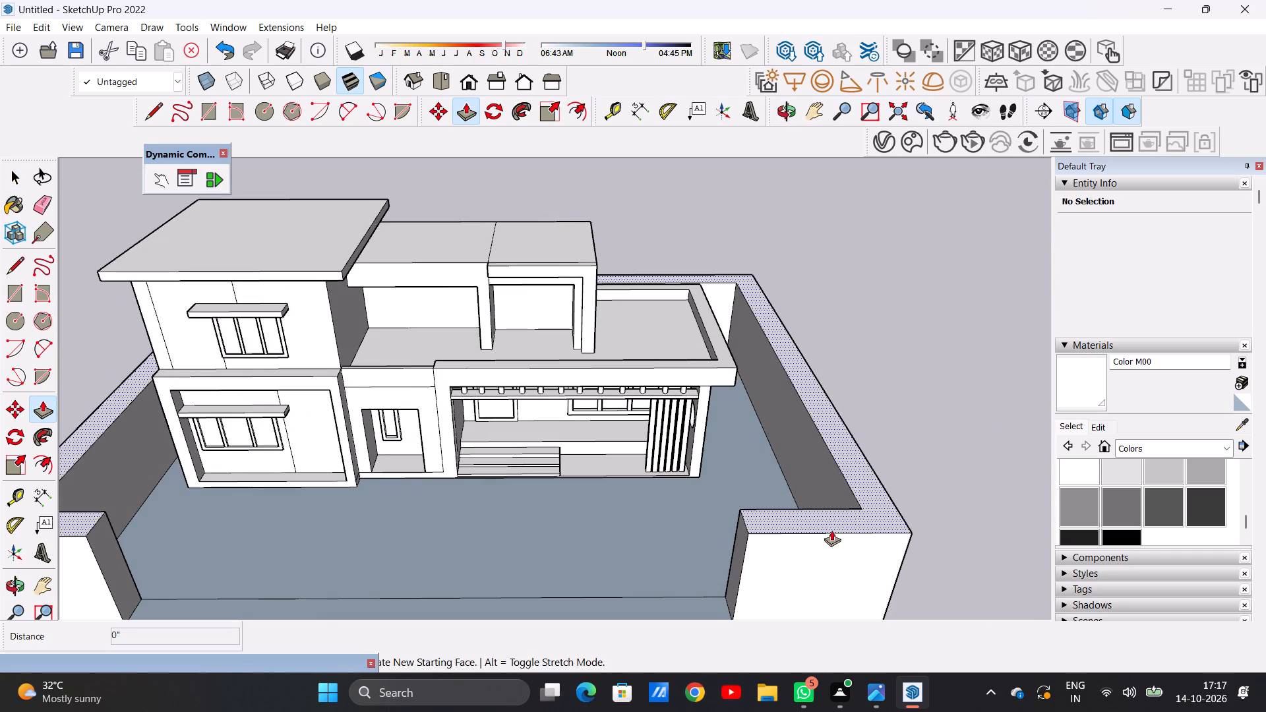
{"action": "left_click", "coordinate": [849, 516]}
{"action": "left_click", "coordinate": [814, 545]}
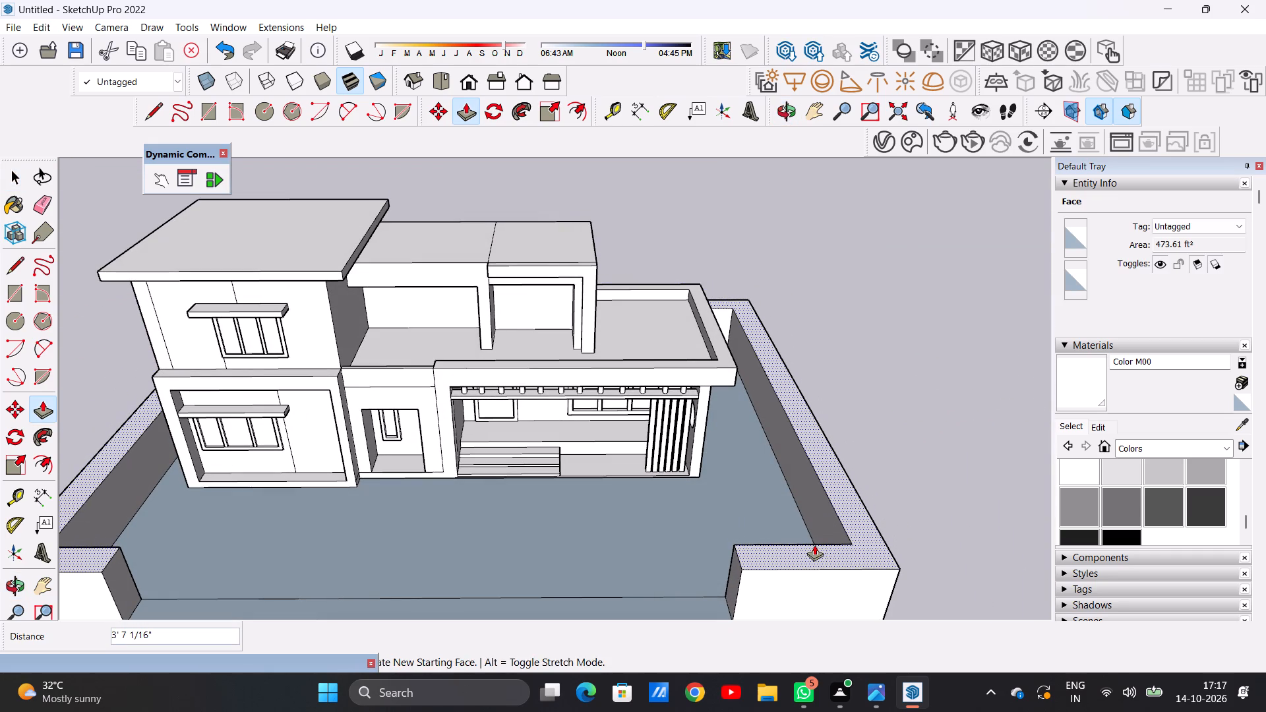
{"action": "key", "text": "space"}
Examine the house and the lowered boundary wall from eye level, from above and from both front corners.
{"action": "scroll", "coordinate": [750, 454], "scroll_direction": "down", "scroll_amount": 9}
{"action": "middle_click_drag", "start_coordinate": [735, 522], "coordinate": [726, 393]}
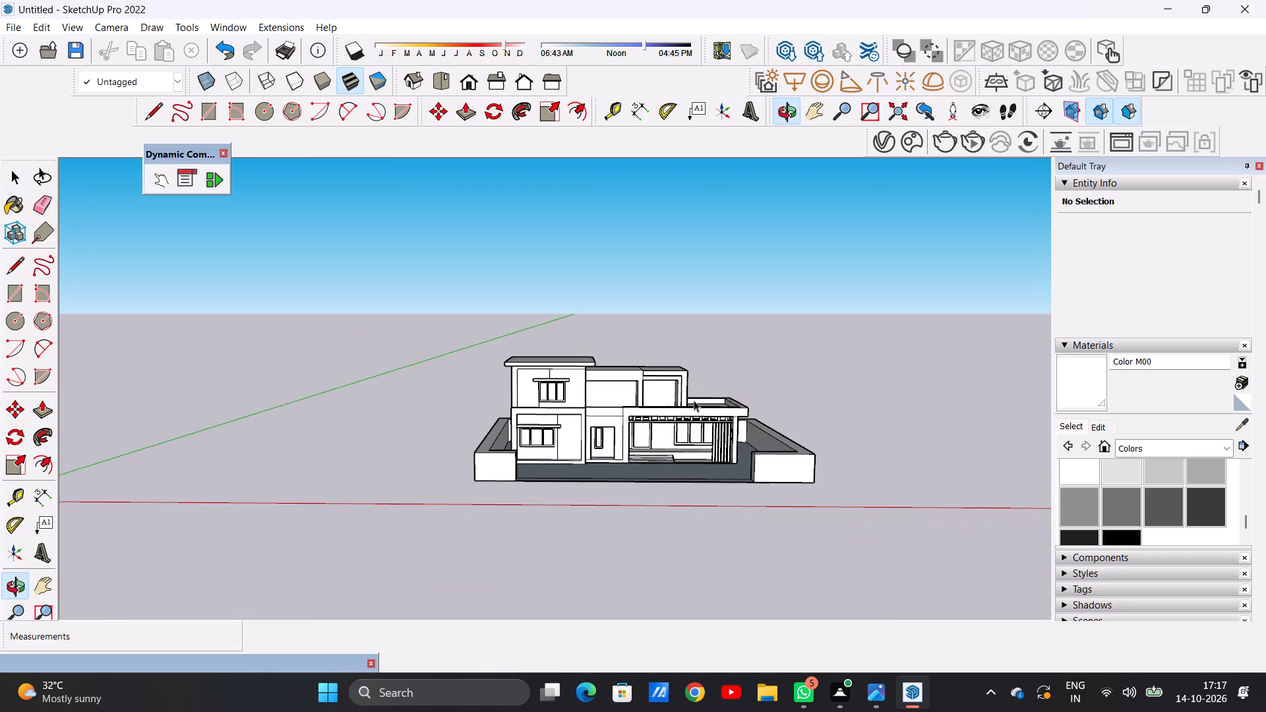
{"action": "scroll", "coordinate": [624, 439], "scroll_direction": "up", "scroll_amount": 7}
{"action": "middle_click_drag", "start_coordinate": [626, 440], "coordinate": [618, 559]}
{"action": "scroll", "coordinate": [643, 521], "scroll_direction": "down", "scroll_amount": 7}
{"action": "middle_click_drag", "start_coordinate": [663, 515], "coordinate": [664, 528]}
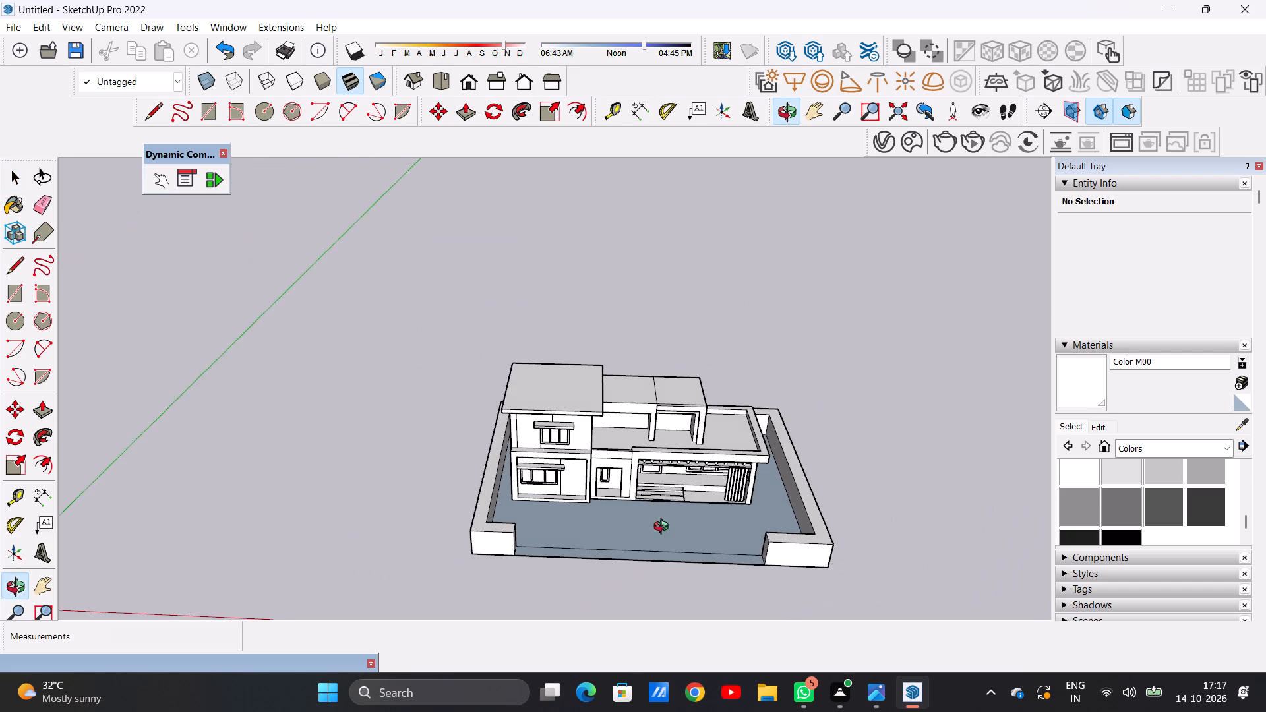
{"action": "middle_click_drag", "start_coordinate": [664, 528], "coordinate": [664, 577]}
{"action": "scroll", "coordinate": [745, 525], "scroll_direction": "up", "scroll_amount": 9}
{"action": "middle_click_drag", "start_coordinate": [744, 524], "coordinate": [646, 496]}
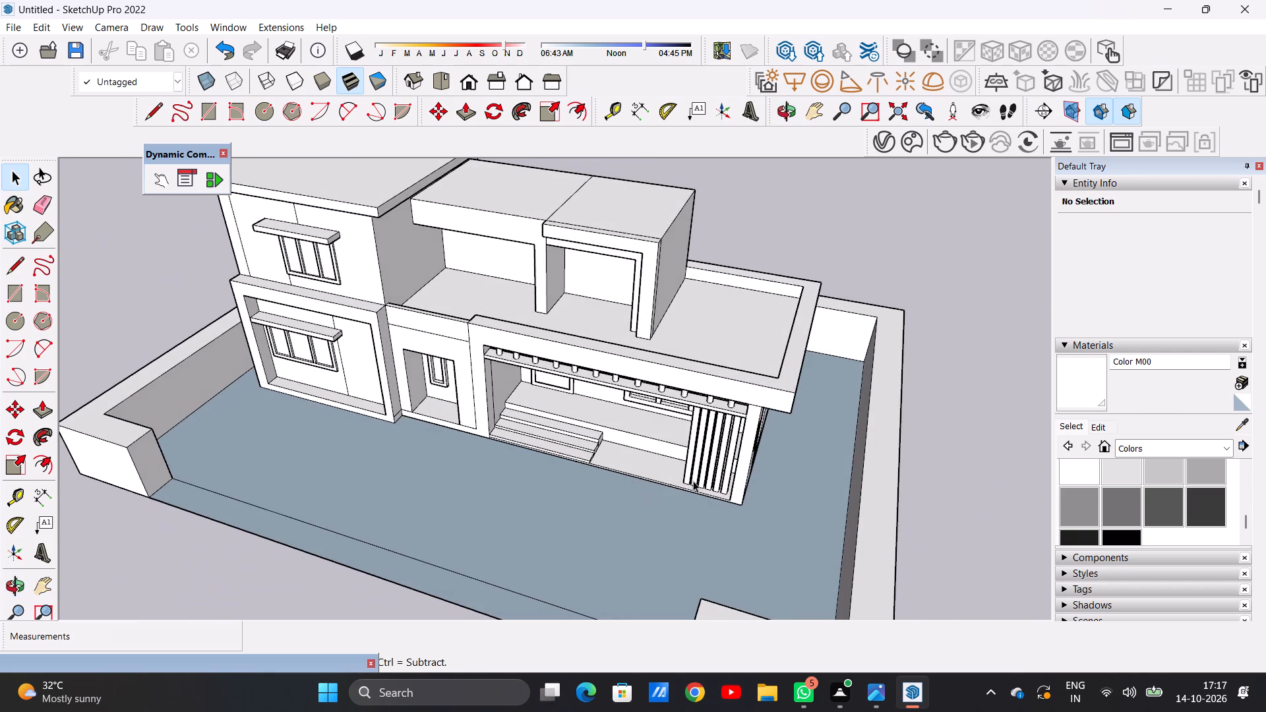
{"action": "scroll", "coordinate": [792, 461], "scroll_direction": "down", "scroll_amount": 6}
{"action": "middle_click_drag", "start_coordinate": [507, 454], "coordinate": [691, 458]}
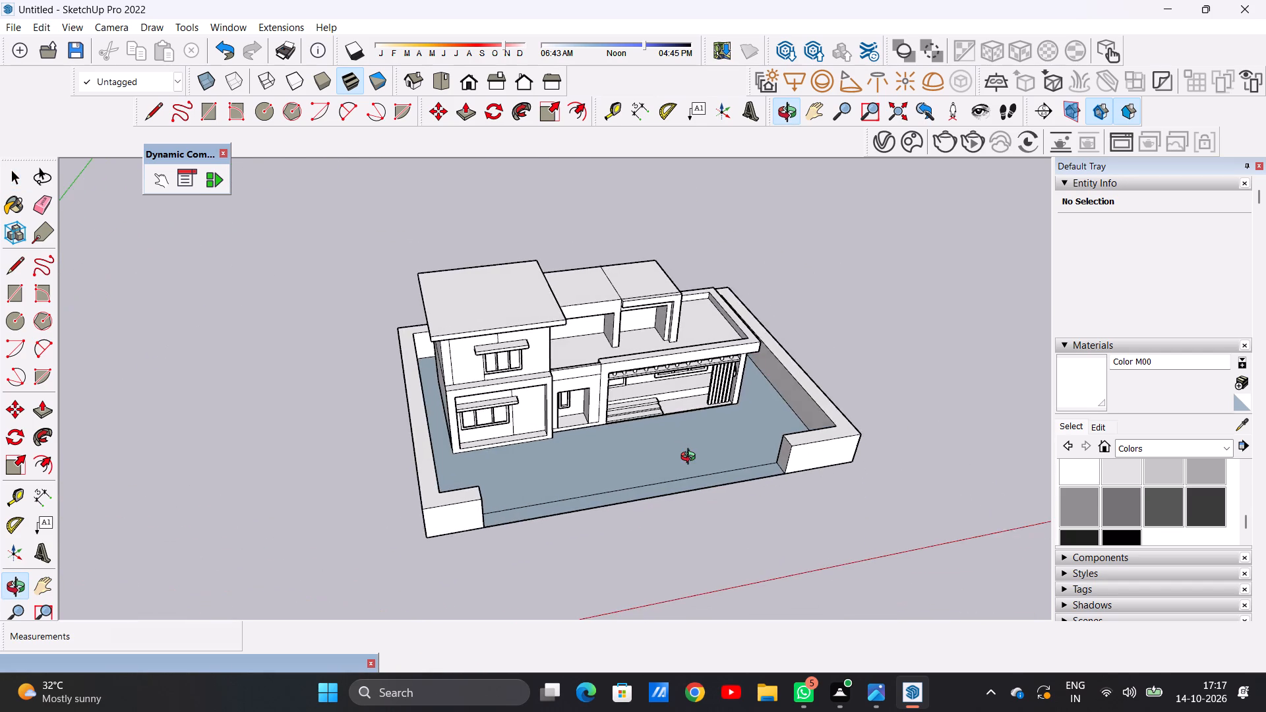
{"action": "middle_click_drag", "start_coordinate": [691, 458], "coordinate": [467, 411]}
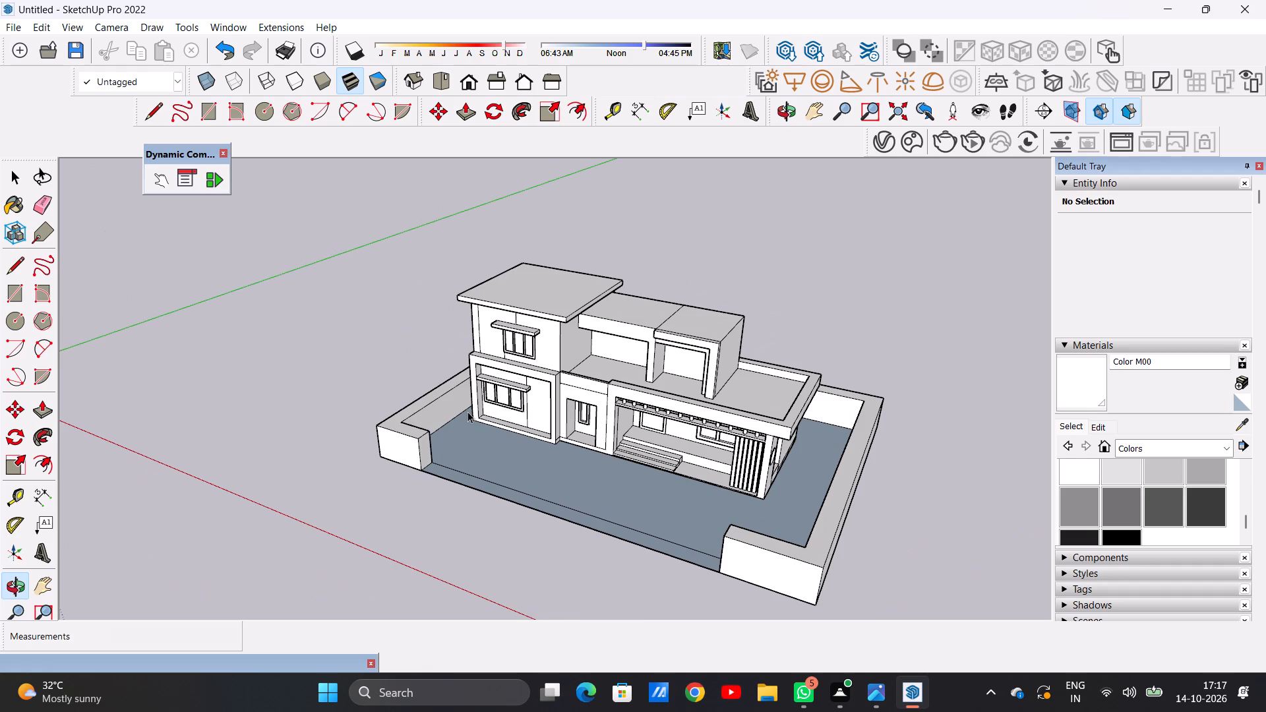
{"action": "scroll", "coordinate": [477, 409], "scroll_direction": "down", "scroll_amount": 4}
{"action": "middle_click_drag", "start_coordinate": [502, 419], "coordinate": [506, 423]}
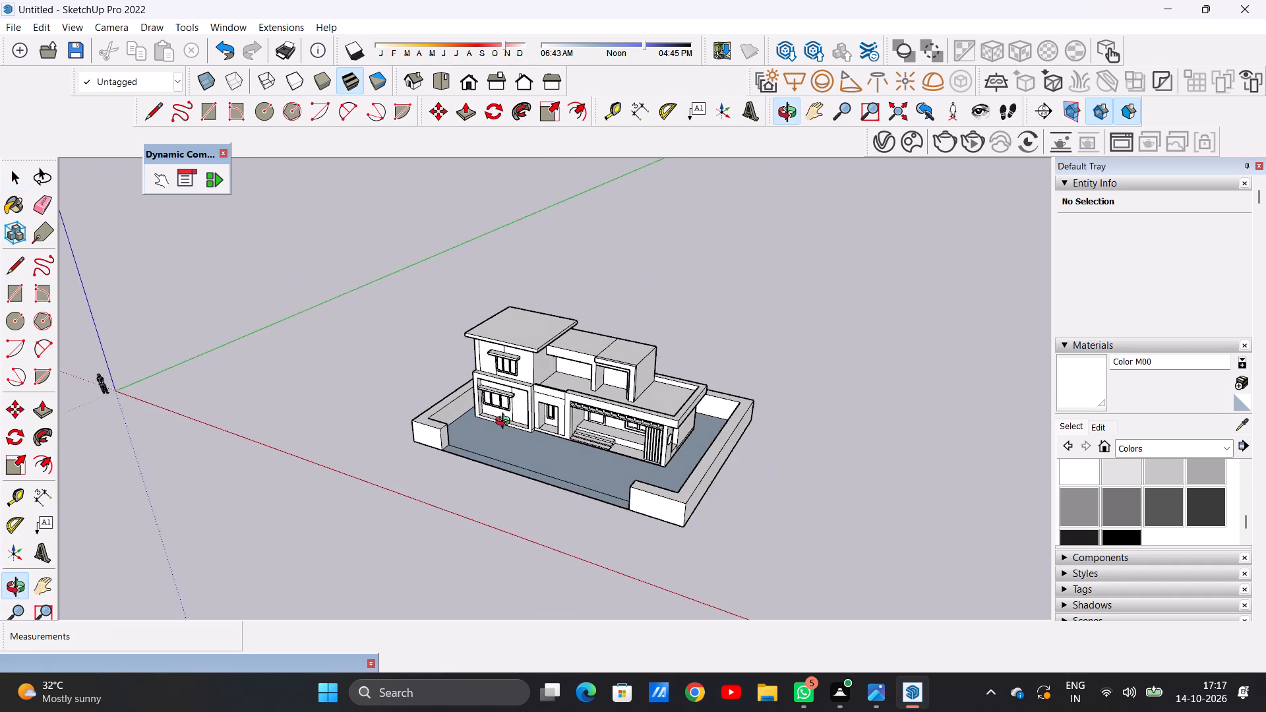
{"action": "middle_click_drag", "start_coordinate": [506, 423], "coordinate": [574, 489]}
{"action": "scroll", "coordinate": [649, 448], "scroll_direction": "up", "scroll_amount": 7}
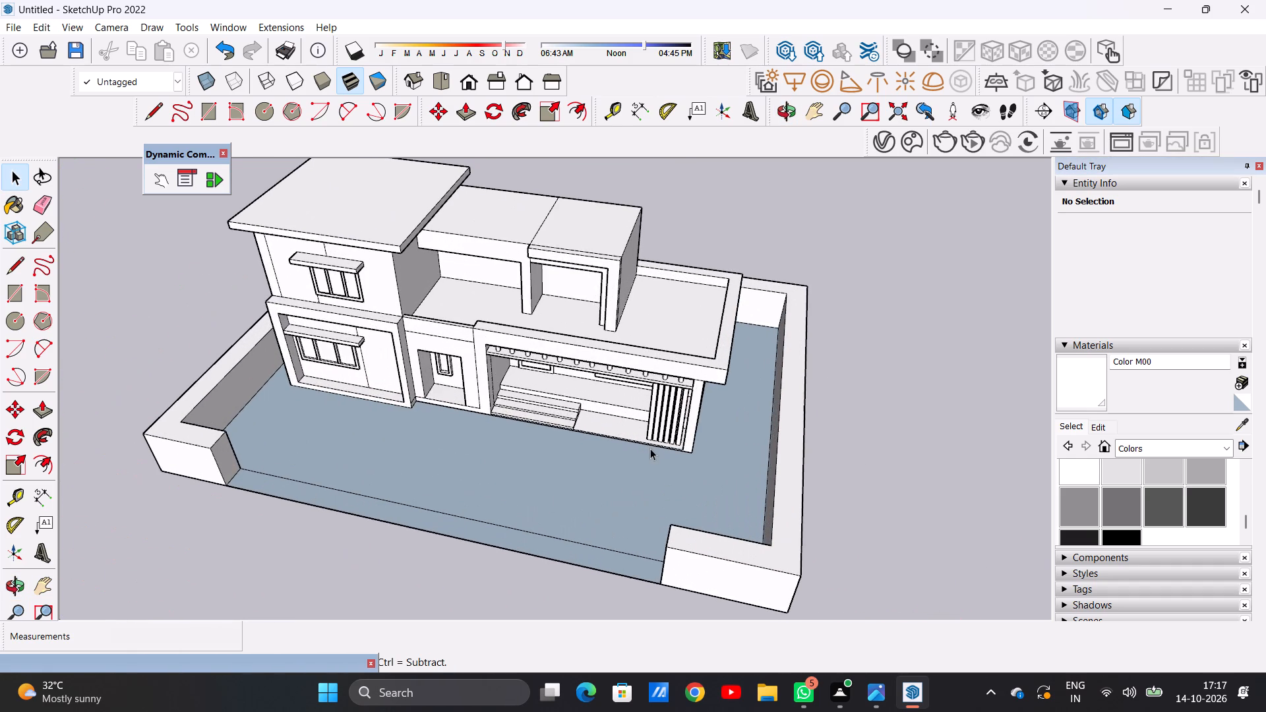
Examine the walled plot from above, the house's front elevation at eye level, and the upper-storey window wall beneath the roof slab.
{"action": "middle_click_drag", "start_coordinate": [678, 452], "coordinate": [697, 517]}
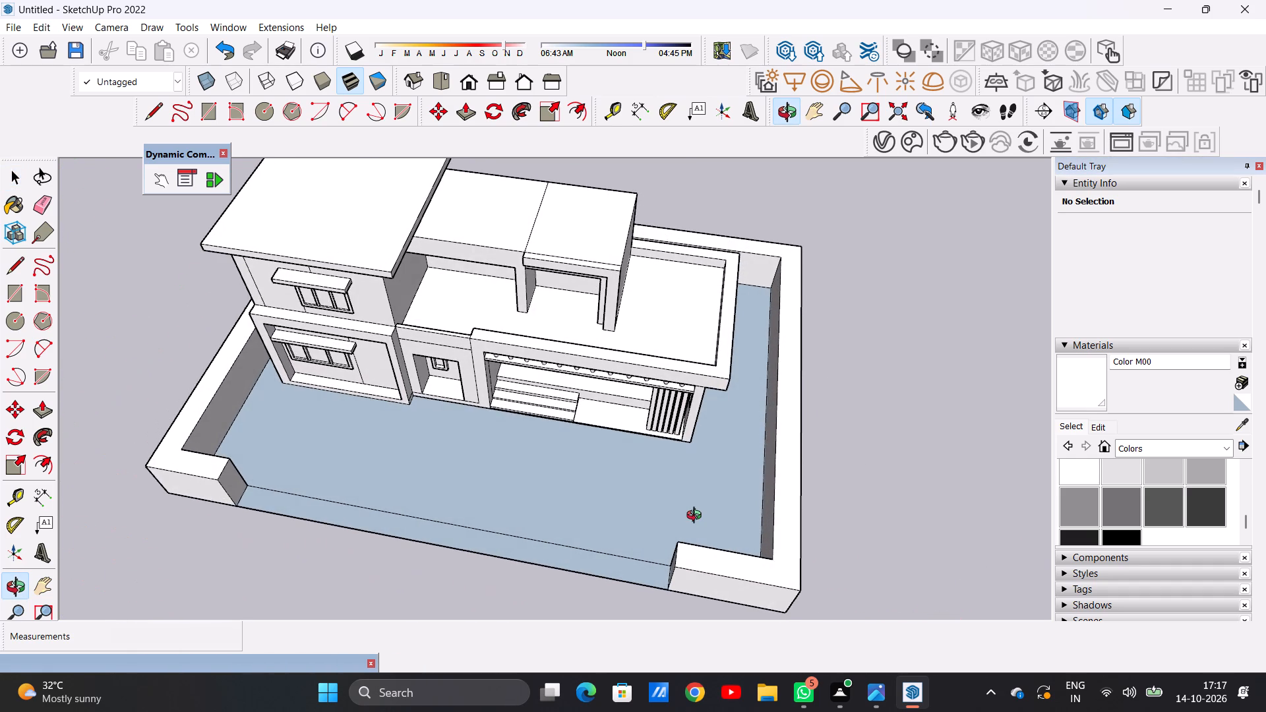
{"action": "middle_click_drag", "start_coordinate": [697, 517], "coordinate": [746, 526]}
{"action": "scroll", "coordinate": [756, 469], "scroll_direction": "up", "scroll_amount": 1}
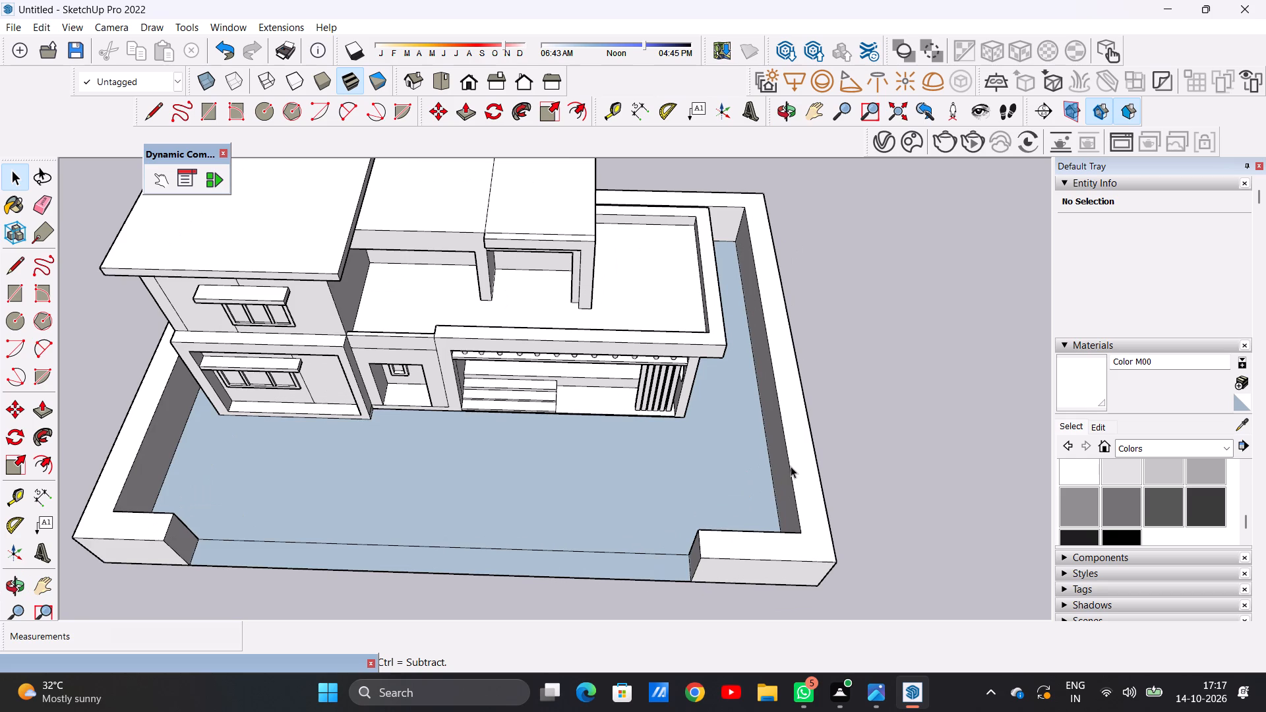
{"action": "scroll", "coordinate": [733, 469], "scroll_direction": "down", "scroll_amount": 9}
{"action": "middle_click_drag", "start_coordinate": [658, 458], "coordinate": [642, 283]}
{"action": "scroll", "coordinate": [557, 355], "scroll_direction": "up", "scroll_amount": 2}
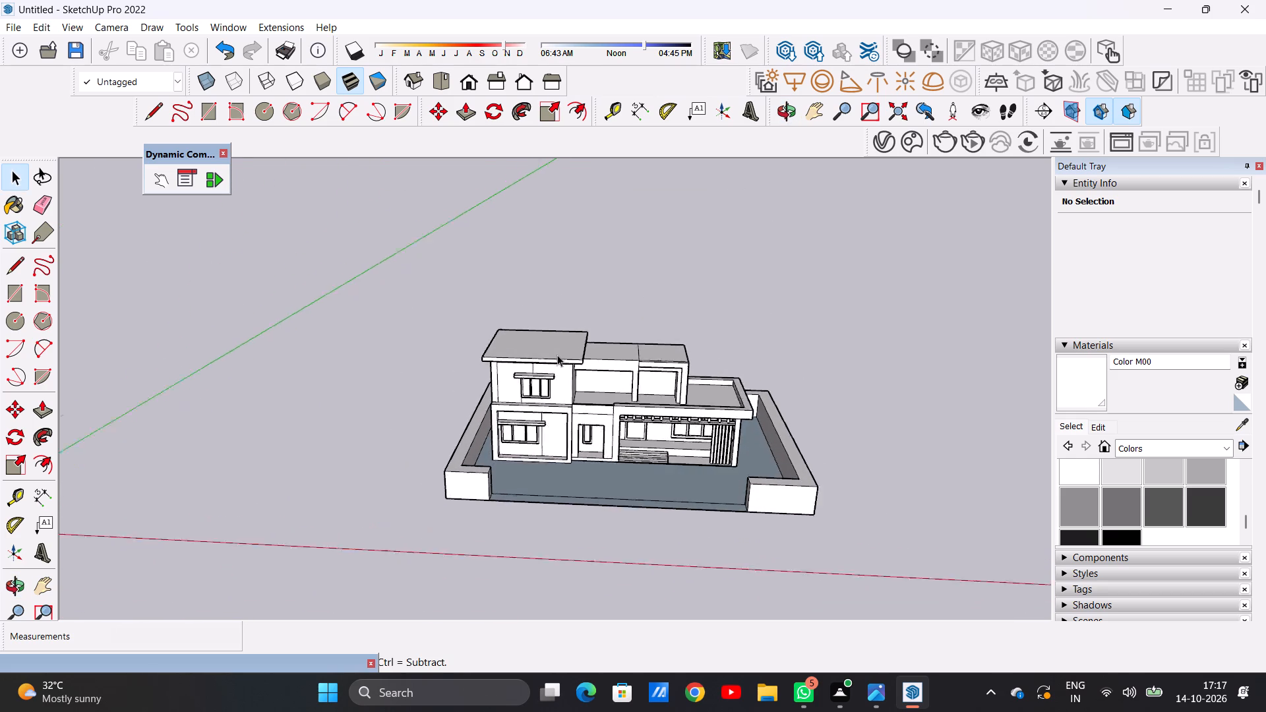
{"action": "scroll", "coordinate": [557, 355], "scroll_direction": "up", "scroll_amount": 3}
{"action": "middle_click_drag", "start_coordinate": [559, 409], "coordinate": [566, 325]}
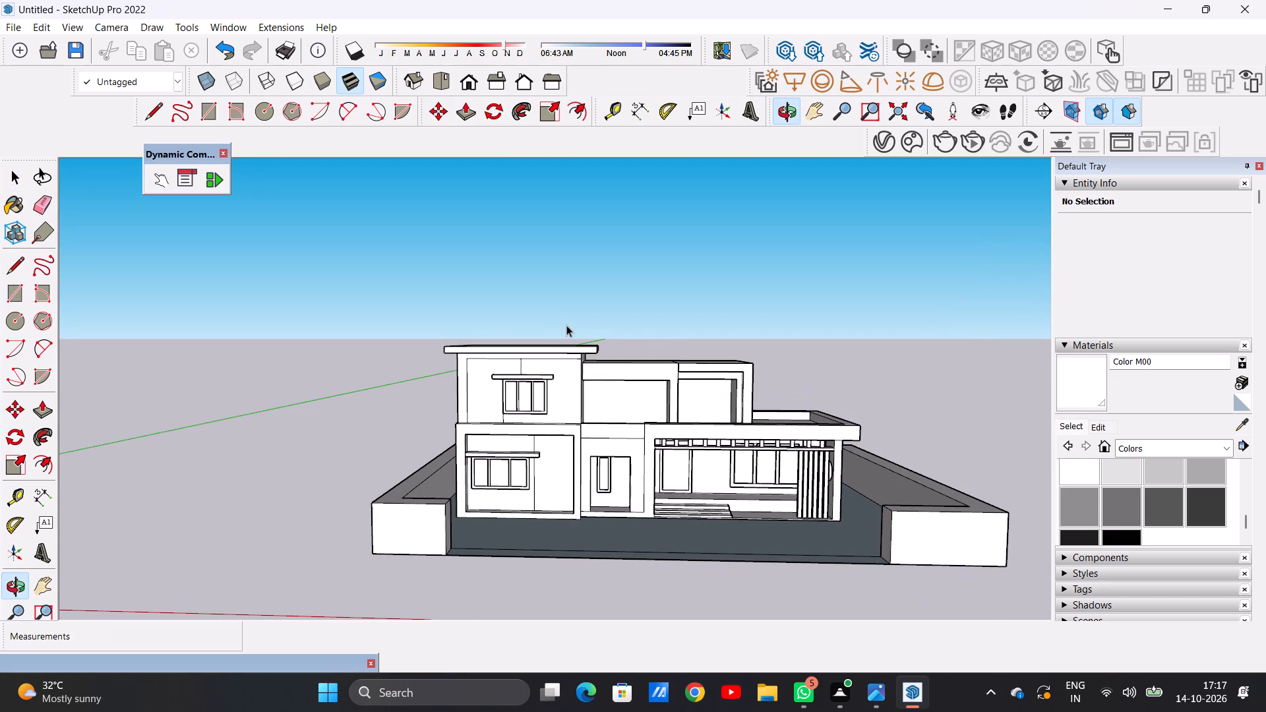
{"action": "scroll", "coordinate": [587, 432], "scroll_direction": "up", "scroll_amount": 1}
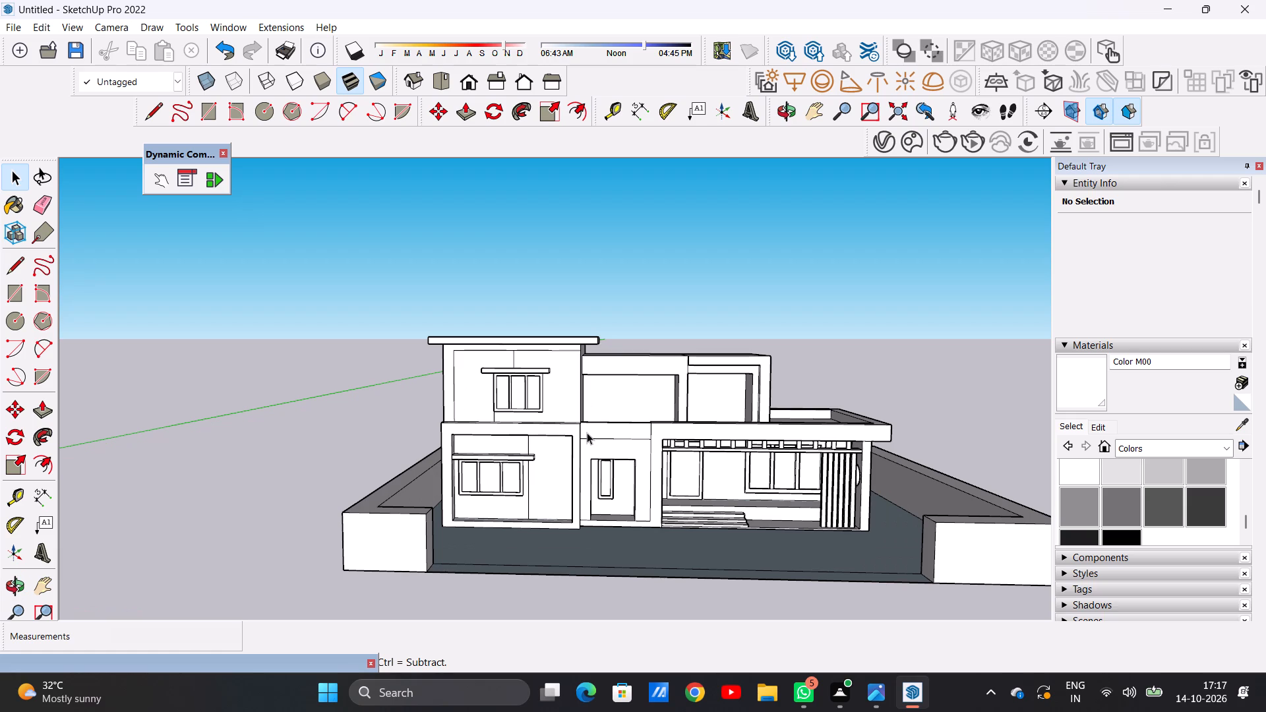
{"action": "scroll", "coordinate": [562, 348], "scroll_direction": "up", "scroll_amount": 4}
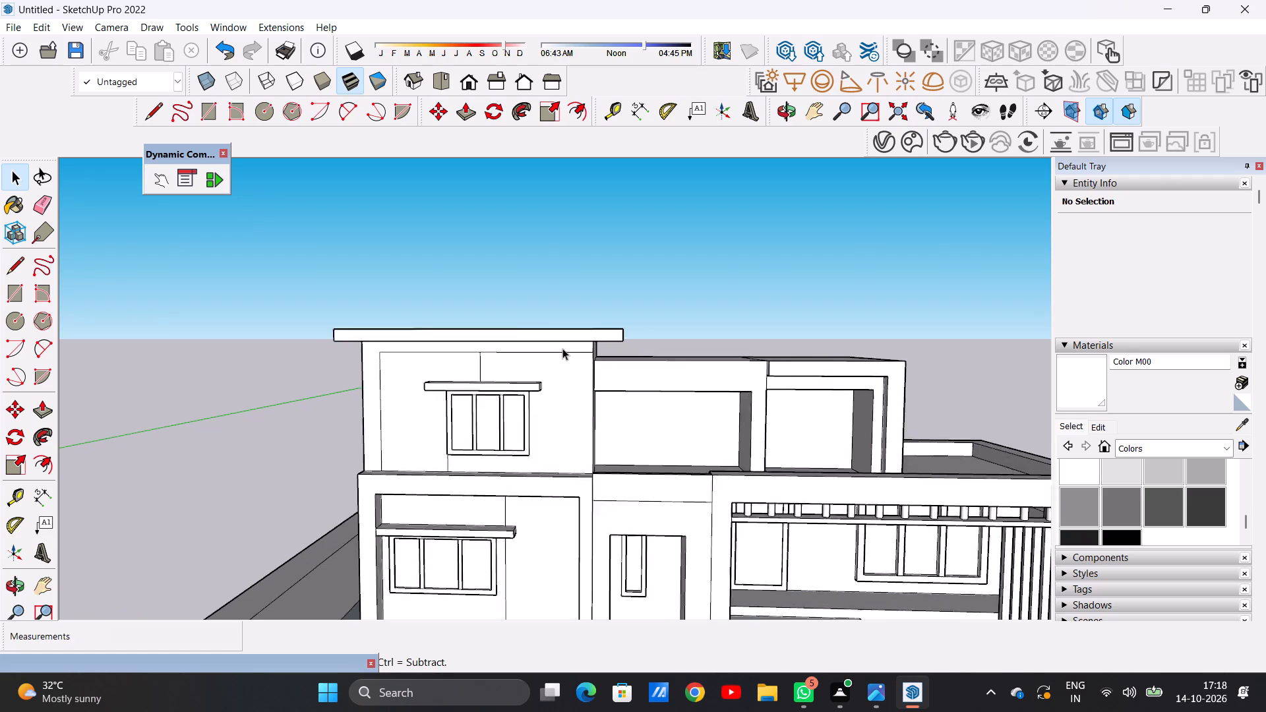
{"action": "scroll", "coordinate": [562, 348], "scroll_direction": "up", "scroll_amount": 6}
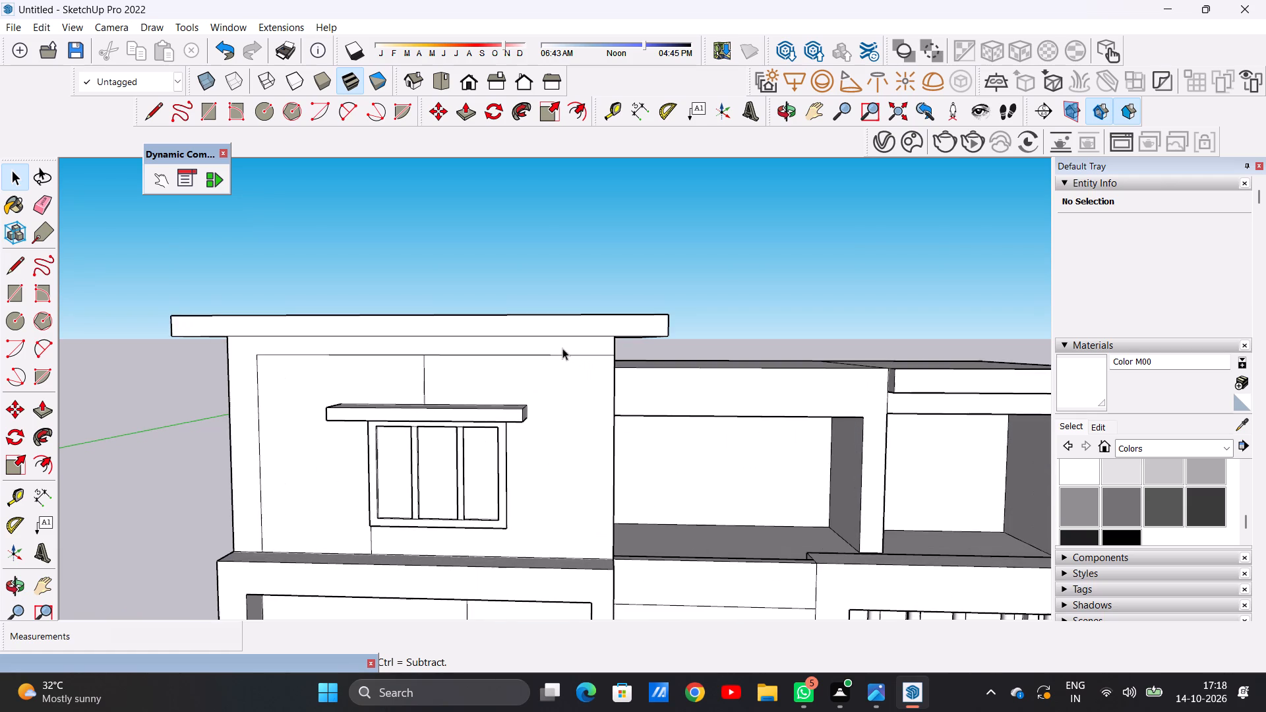
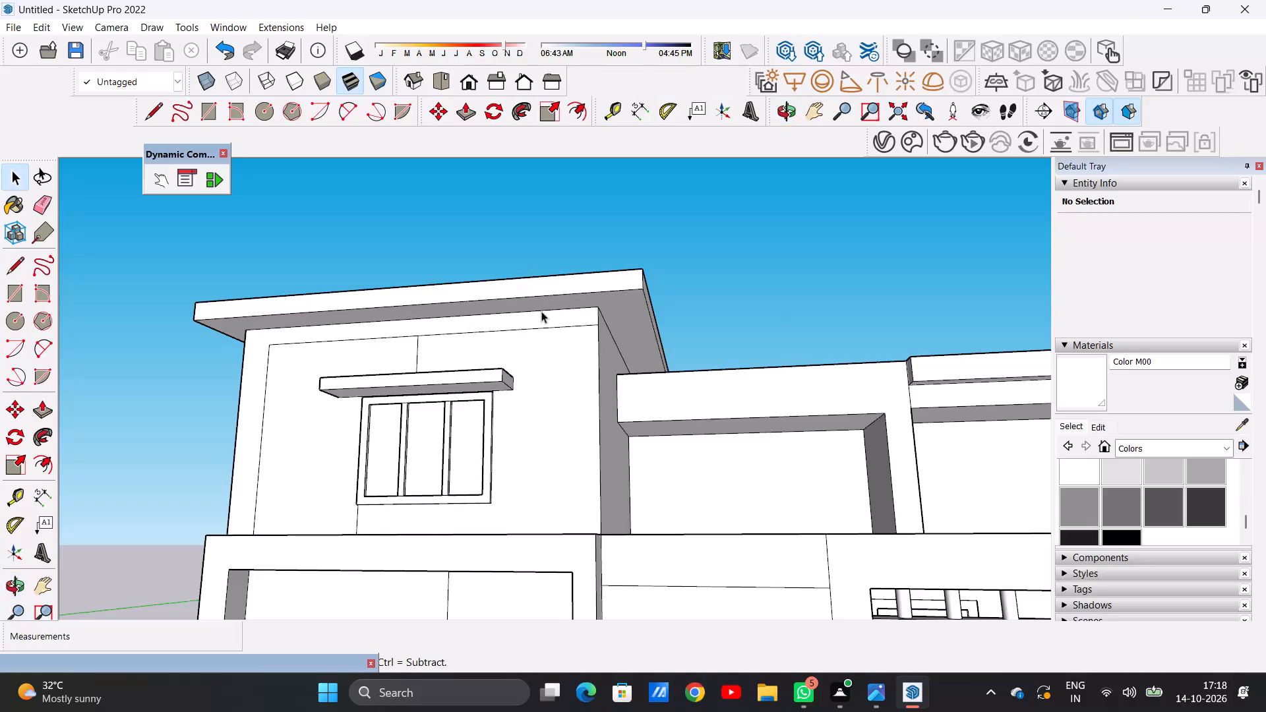
Paint the underside of the upper-storey roof slab with dark grey Color M06.
{"action": "middle_click", "coordinate": [542, 314]}
{"action": "scroll", "coordinate": [1126, 507], "scroll_direction": "down", "scroll_amount": 1}
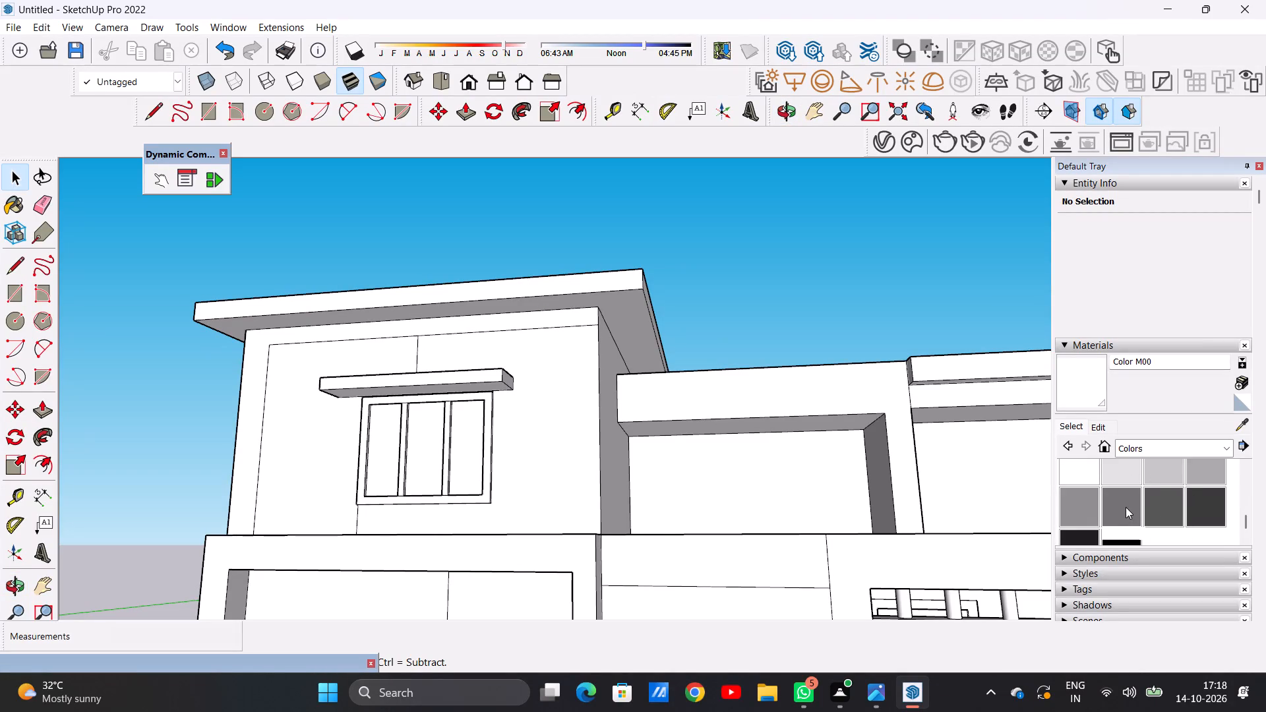
{"action": "scroll", "coordinate": [1126, 506], "scroll_direction": "up", "scroll_amount": 2}
{"action": "scroll", "coordinate": [1126, 506], "scroll_direction": "down", "scroll_amount": 1}
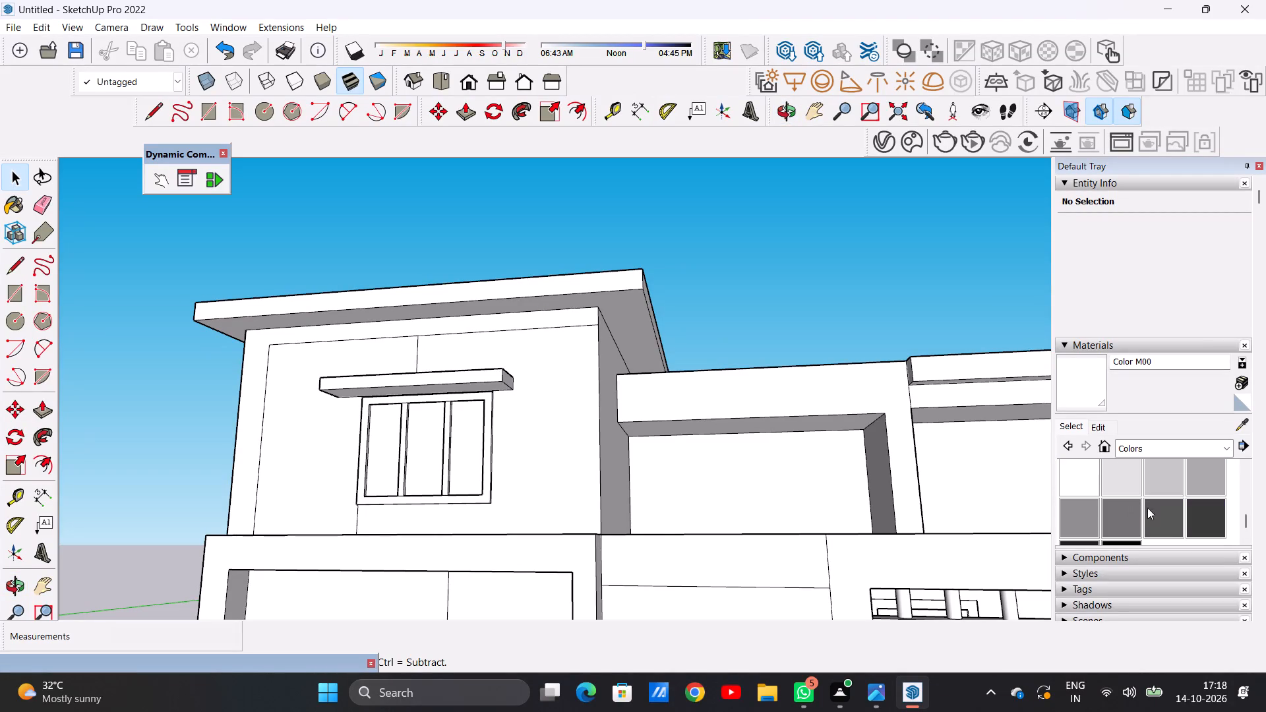
{"action": "left_click", "coordinate": [1168, 518]}
{"action": "scroll", "coordinate": [581, 331], "scroll_direction": "up", "scroll_amount": 3}
{"action": "scroll", "coordinate": [581, 331], "scroll_direction": "down", "scroll_amount": 1}
{"action": "scroll", "coordinate": [581, 331], "scroll_direction": "up", "scroll_amount": 1}
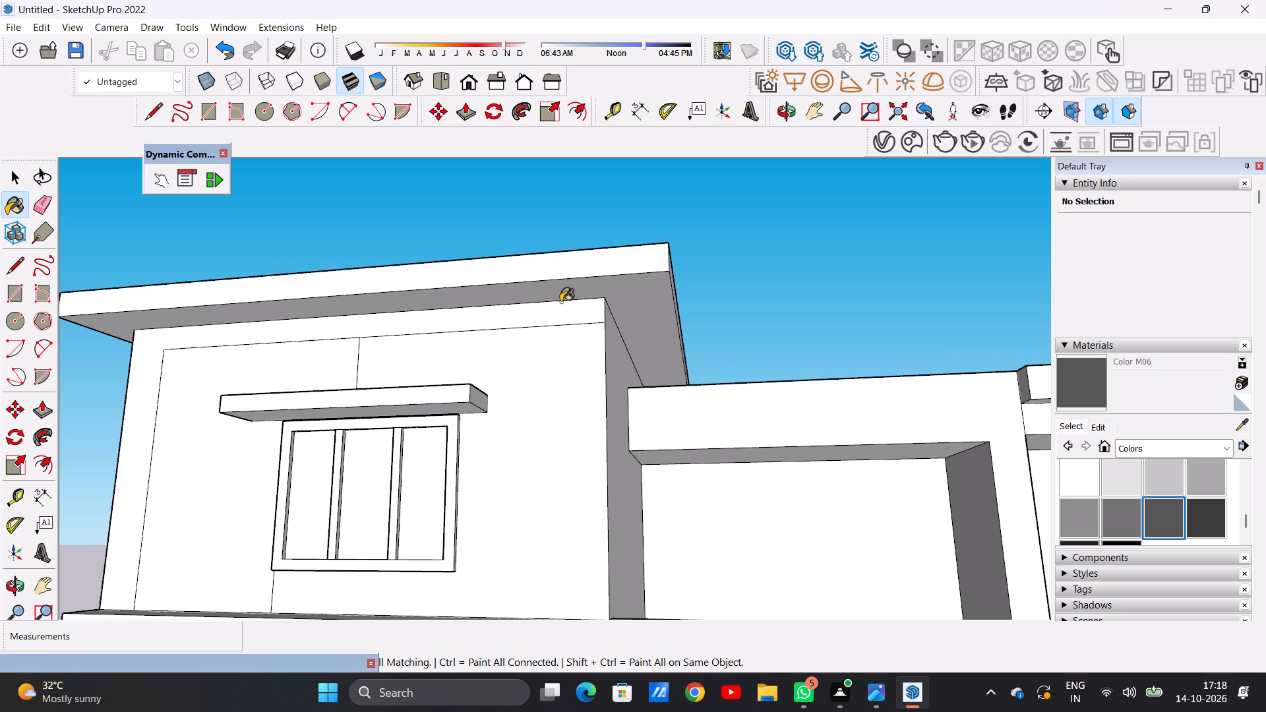
{"action": "left_click", "coordinate": [558, 289]}
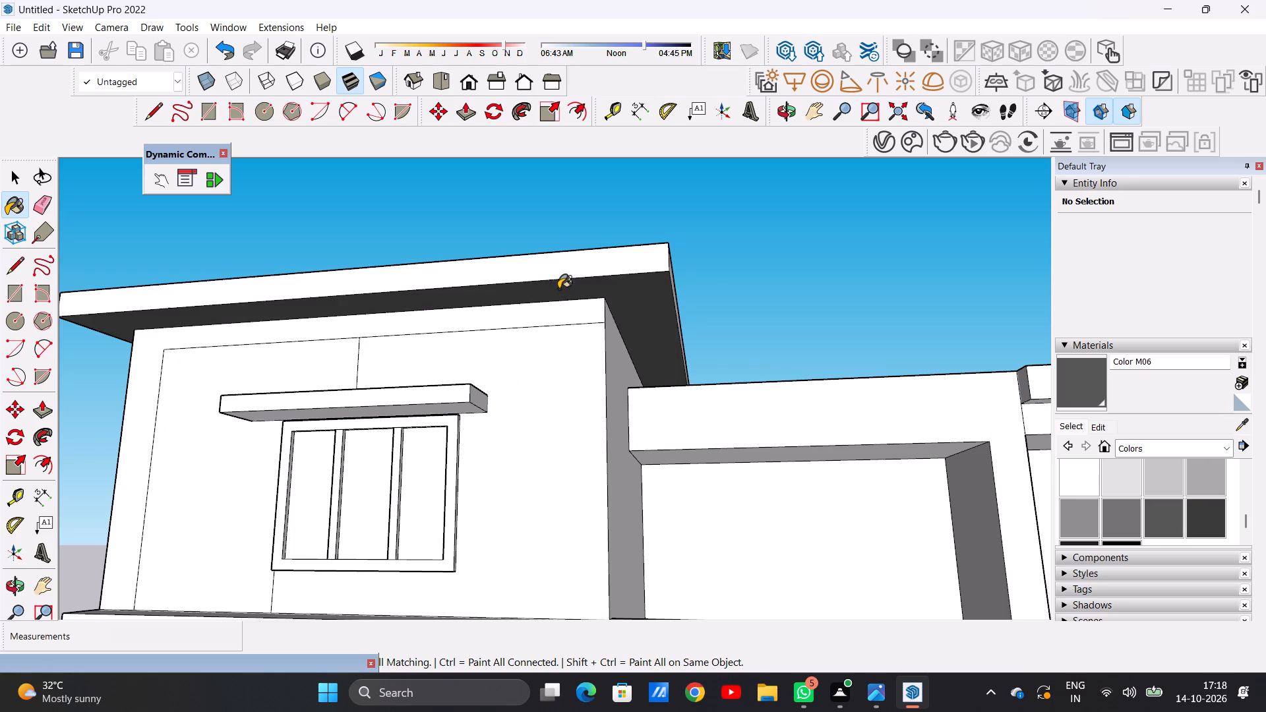
{"action": "scroll", "coordinate": [569, 367], "scroll_direction": "down", "scroll_amount": 5}
{"action": "middle_click_drag", "start_coordinate": [547, 372], "coordinate": [555, 399]}
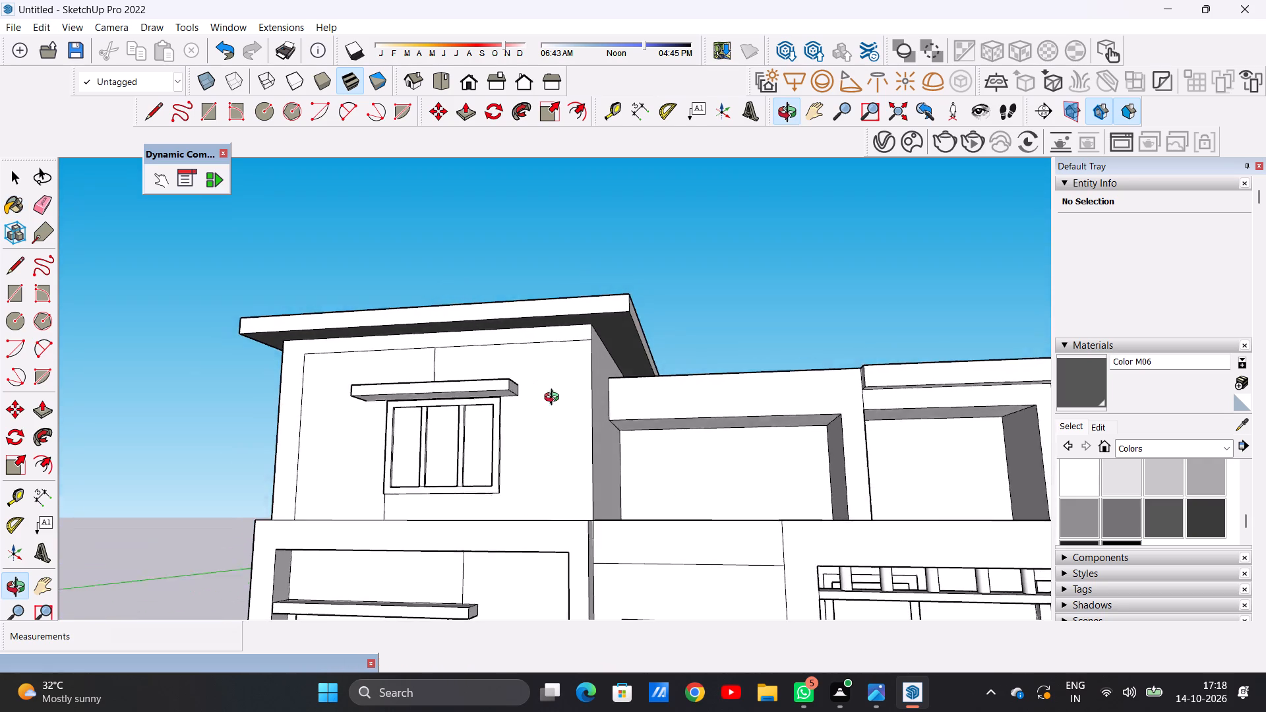
{"action": "middle_click_drag", "start_coordinate": [555, 399], "coordinate": [557, 401]}
{"action": "key", "text": "space"}
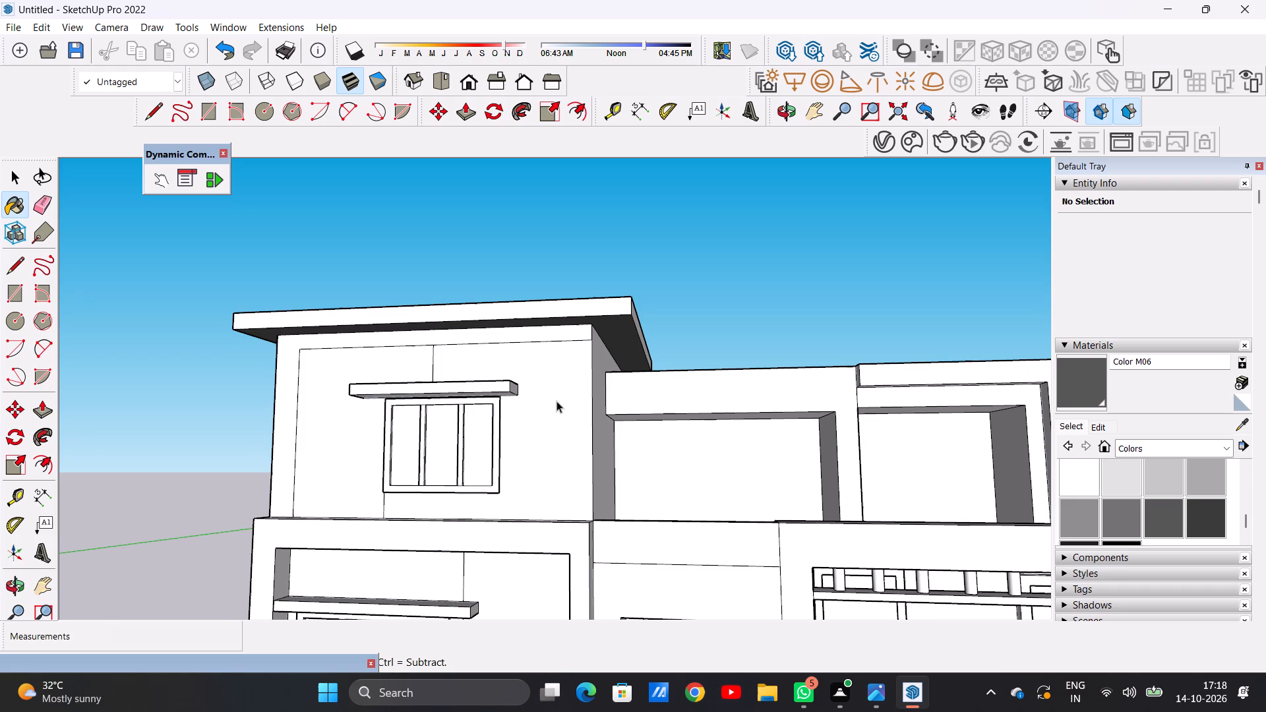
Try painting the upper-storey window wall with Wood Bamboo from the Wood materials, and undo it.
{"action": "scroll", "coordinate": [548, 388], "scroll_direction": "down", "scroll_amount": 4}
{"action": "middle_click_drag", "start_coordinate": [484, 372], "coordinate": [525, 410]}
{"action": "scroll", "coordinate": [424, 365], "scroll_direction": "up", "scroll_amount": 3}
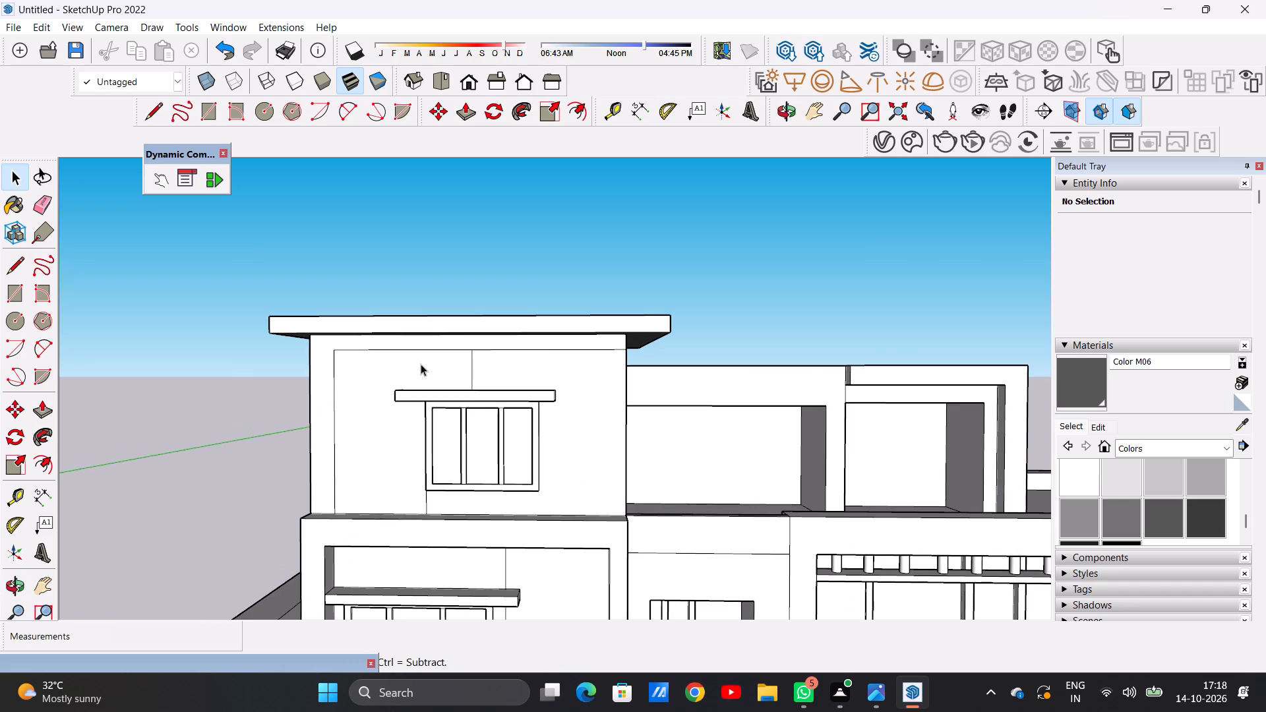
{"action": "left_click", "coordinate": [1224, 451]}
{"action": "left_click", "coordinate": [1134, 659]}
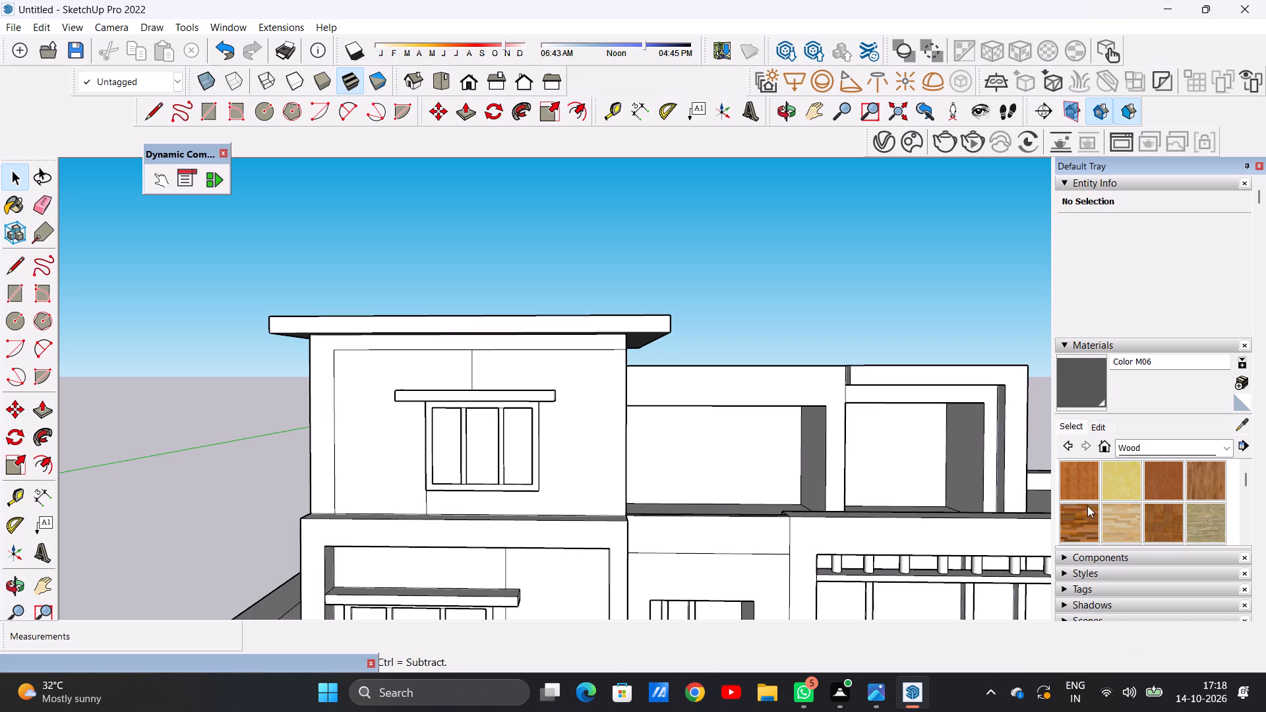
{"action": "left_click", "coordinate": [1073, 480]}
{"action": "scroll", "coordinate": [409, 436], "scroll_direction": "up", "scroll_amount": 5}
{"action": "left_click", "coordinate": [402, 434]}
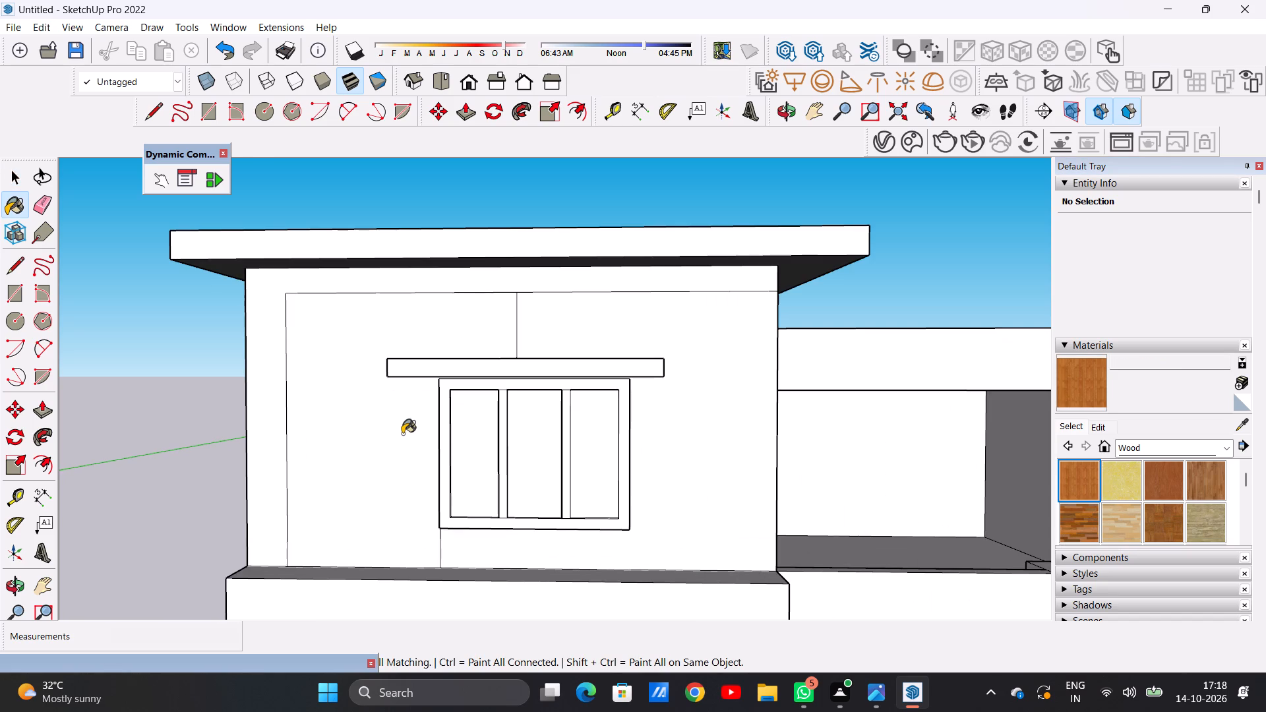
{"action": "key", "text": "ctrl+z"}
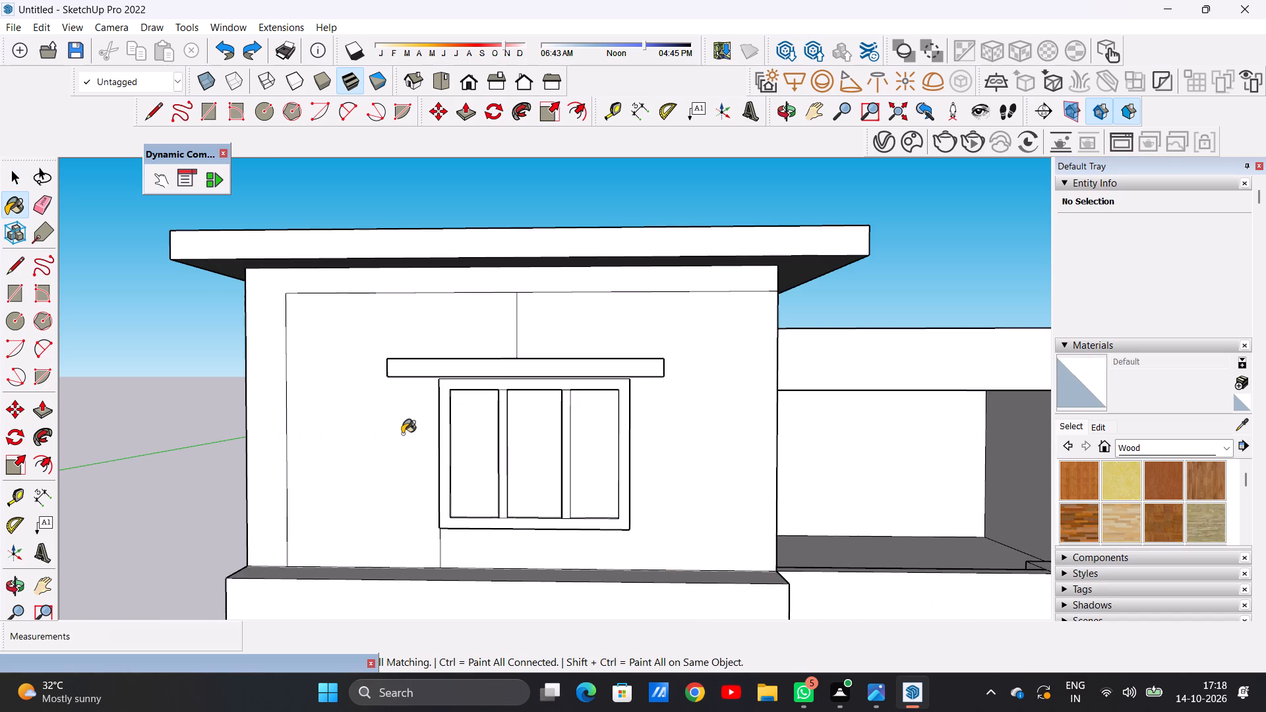
Examine the dividing lines above and below the upper-storey window and where they meet the frame, sunshade and ledge.
{"action": "scroll", "coordinate": [467, 417], "scroll_direction": "down", "scroll_amount": 6}
{"action": "middle_click_drag", "start_coordinate": [463, 444], "coordinate": [700, 595]}
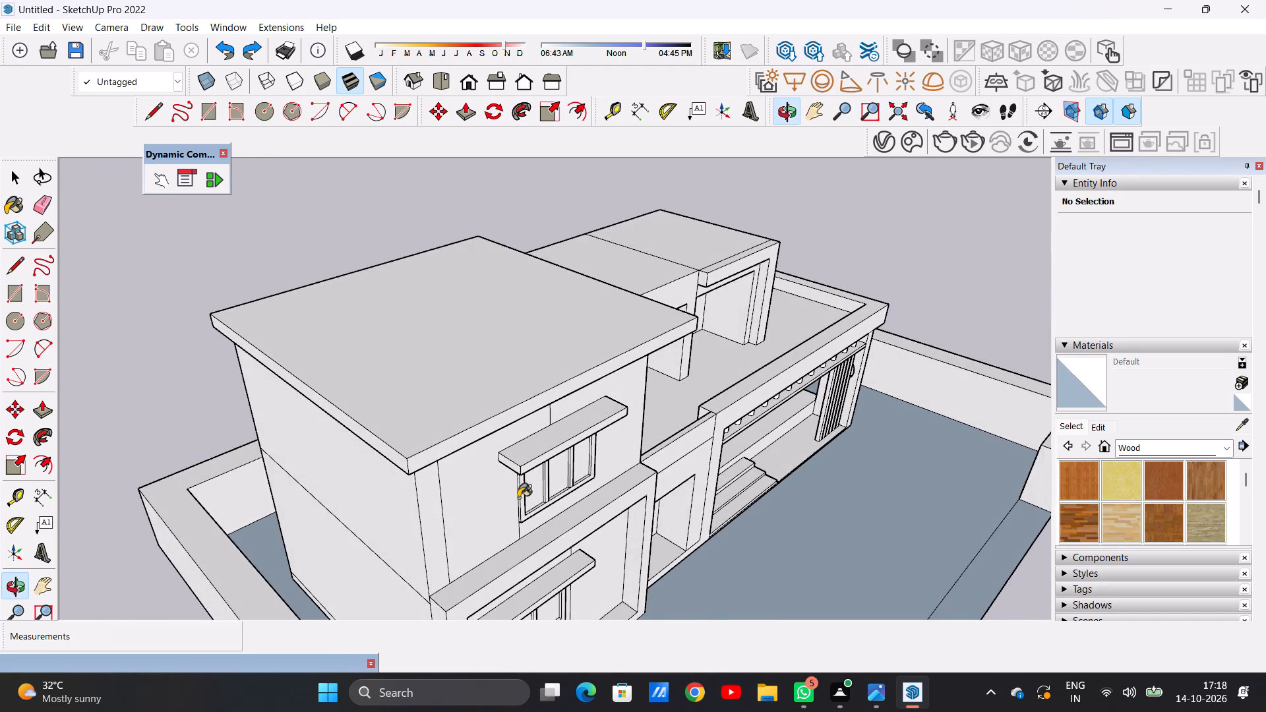
{"action": "scroll", "coordinate": [519, 504], "scroll_direction": "up", "scroll_amount": 1}
{"action": "scroll", "coordinate": [520, 510], "scroll_direction": "down", "scroll_amount": 1}
{"action": "scroll", "coordinate": [522, 519], "scroll_direction": "up", "scroll_amount": 20}
{"action": "scroll", "coordinate": [522, 519], "scroll_direction": "up", "scroll_amount": 1}
{"action": "key", "text": "space"}
{"action": "scroll", "coordinate": [448, 476], "scroll_direction": "down", "scroll_amount": 7}
{"action": "scroll", "coordinate": [448, 476], "scroll_direction": "up", "scroll_amount": 1}
{"action": "scroll", "coordinate": [448, 475], "scroll_direction": "down", "scroll_amount": 1}
{"action": "scroll", "coordinate": [448, 475], "scroll_direction": "up", "scroll_amount": 4}
{"action": "scroll", "coordinate": [448, 475], "scroll_direction": "down", "scroll_amount": 12}
{"action": "scroll", "coordinate": [452, 486], "scroll_direction": "up", "scroll_amount": 11}
{"action": "scroll", "coordinate": [488, 527], "scroll_direction": "down", "scroll_amount": 1}
{"action": "scroll", "coordinate": [488, 527], "scroll_direction": "up", "scroll_amount": 9}
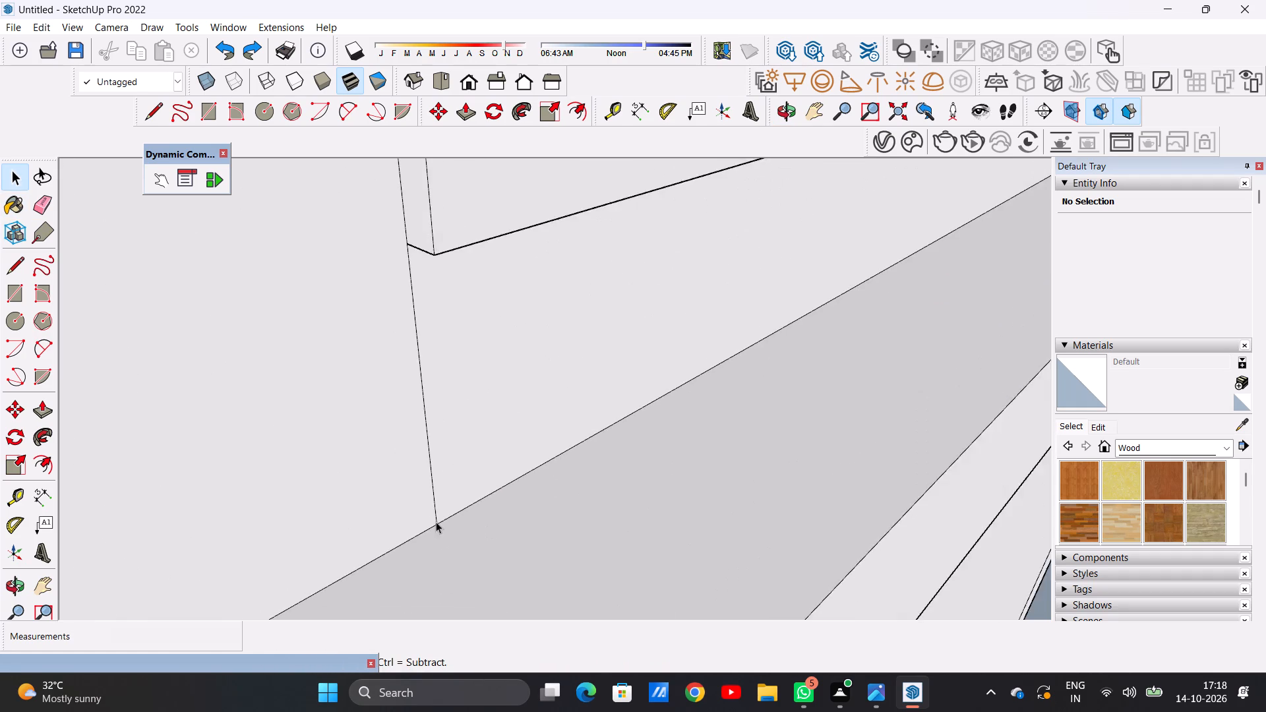
{"action": "scroll", "coordinate": [436, 521], "scroll_direction": "up", "scroll_amount": 13}
{"action": "scroll", "coordinate": [435, 519], "scroll_direction": "down", "scroll_amount": 20}
{"action": "scroll", "coordinate": [435, 519], "scroll_direction": "down", "scroll_amount": 20}
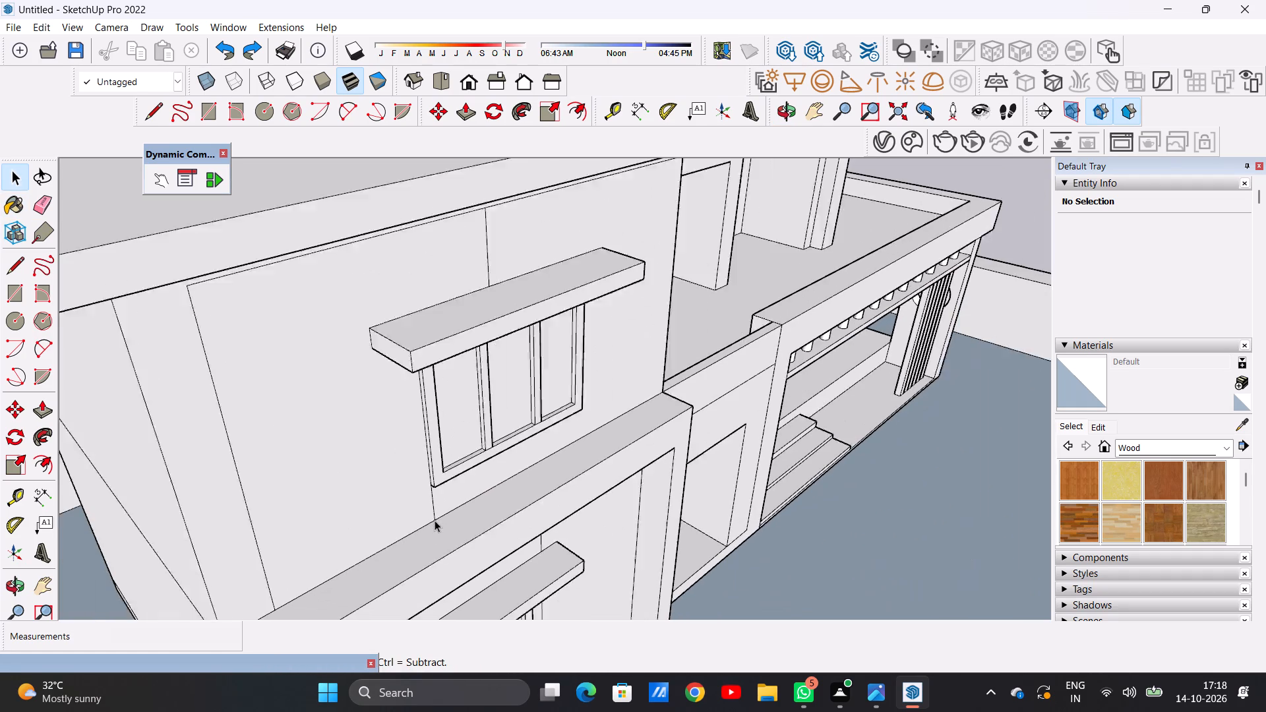
{"action": "scroll", "coordinate": [435, 520], "scroll_direction": "down", "scroll_amount": 1}
{"action": "middle_click_drag", "start_coordinate": [452, 378], "coordinate": [240, 286]}
{"action": "scroll", "coordinate": [366, 198], "scroll_direction": "up", "scroll_amount": 5}
{"action": "middle_click_drag", "start_coordinate": [380, 216], "coordinate": [378, 194]}
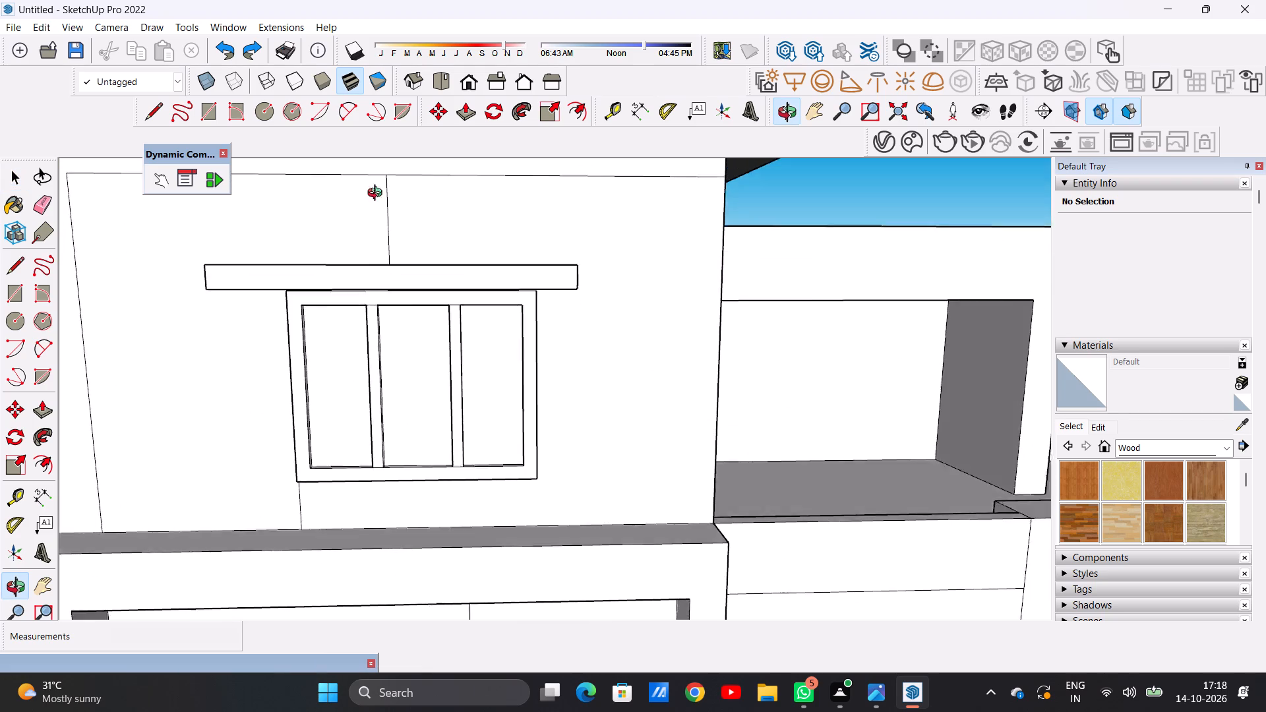
{"action": "middle_click_drag", "start_coordinate": [378, 194], "coordinate": [393, 254]}
{"action": "scroll", "coordinate": [419, 268], "scroll_direction": "down", "scroll_amount": 8}
{"action": "middle_click_drag", "start_coordinate": [416, 293], "coordinate": [358, 229]}
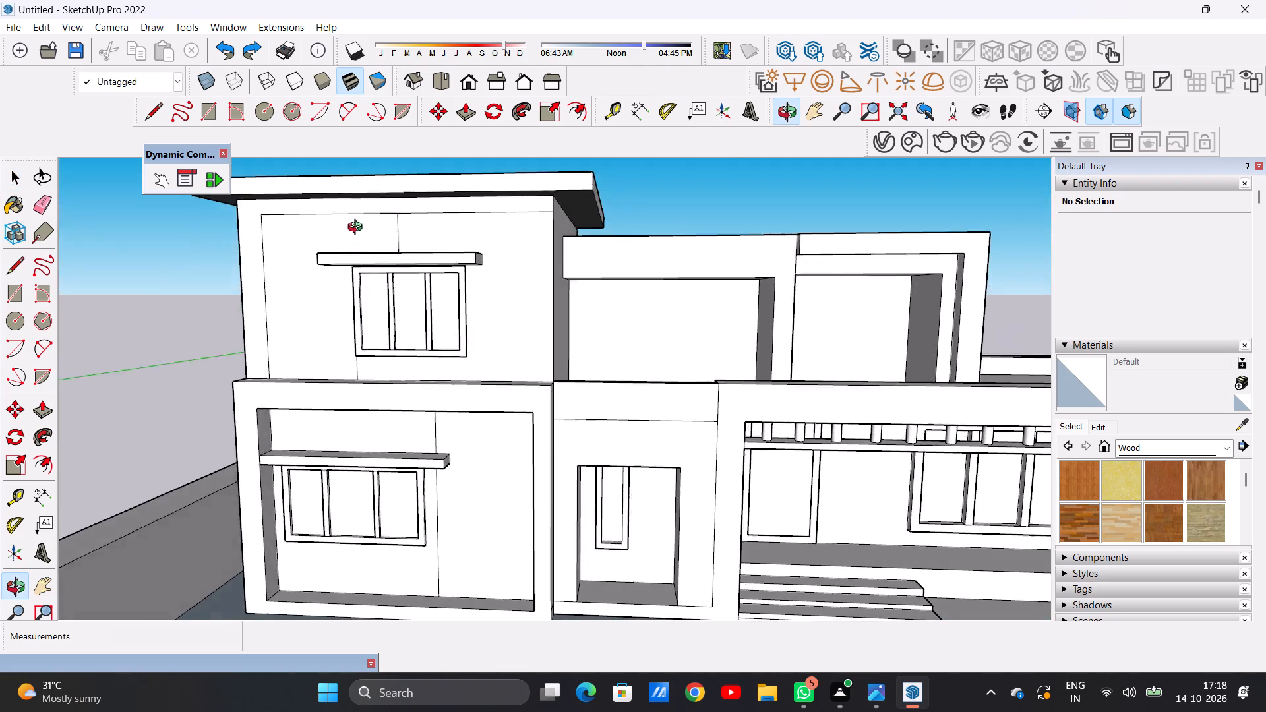
{"action": "middle_click_drag", "start_coordinate": [358, 229], "coordinate": [289, 250]}
{"action": "scroll", "coordinate": [414, 222], "scroll_direction": "up", "scroll_amount": 19}
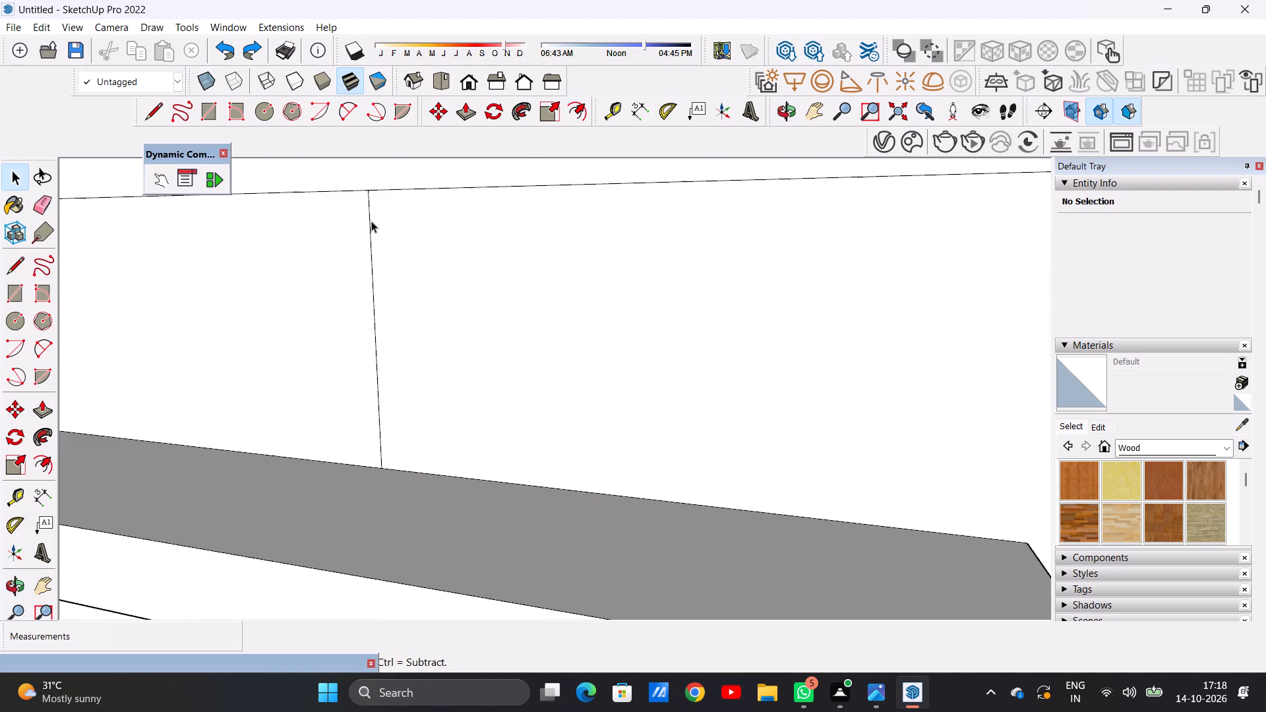
{"action": "scroll", "coordinate": [371, 221], "scroll_direction": "up", "scroll_amount": 2}
{"action": "middle_click_drag", "start_coordinate": [371, 221], "coordinate": [375, 280]}
{"action": "scroll", "coordinate": [406, 229], "scroll_direction": "down", "scroll_amount": 18}
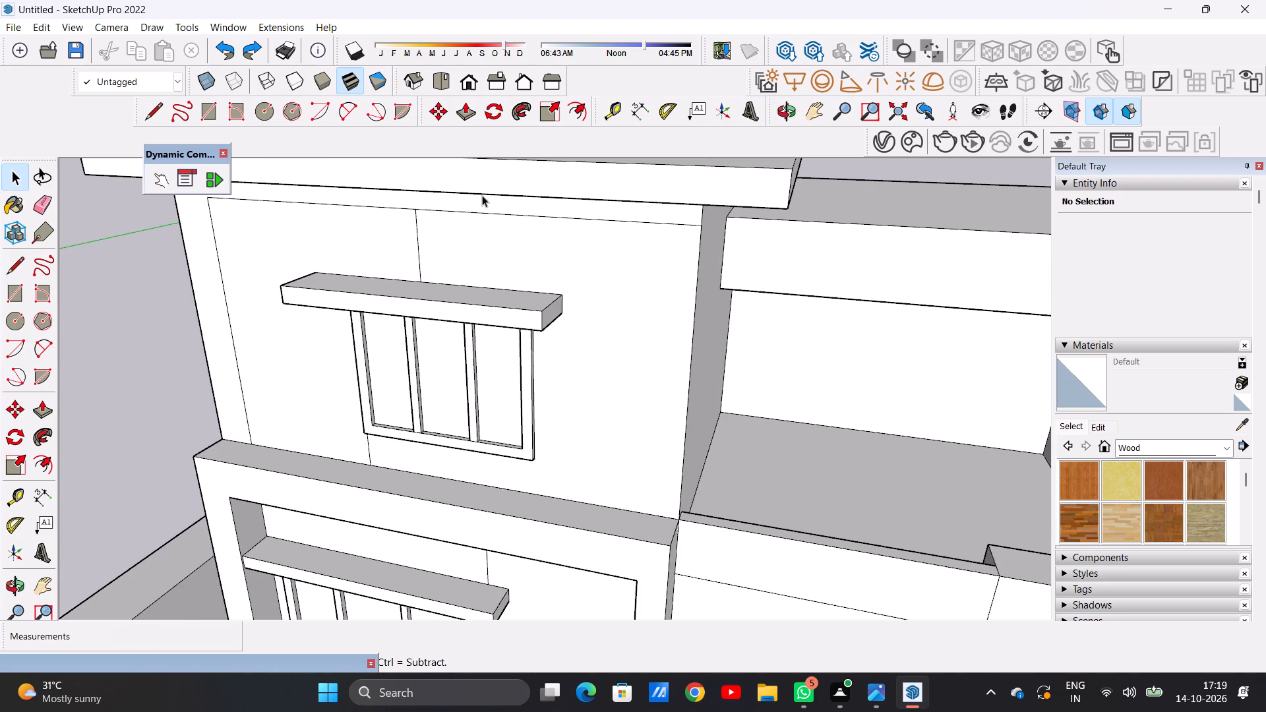
Erase the short vertical line on the wall between the upper-storey window frame and the ledge below.
{"action": "scroll", "coordinate": [392, 436], "scroll_direction": "up", "scroll_amount": 20}
{"action": "middle_click_drag", "start_coordinate": [349, 400], "coordinate": [355, 365]}
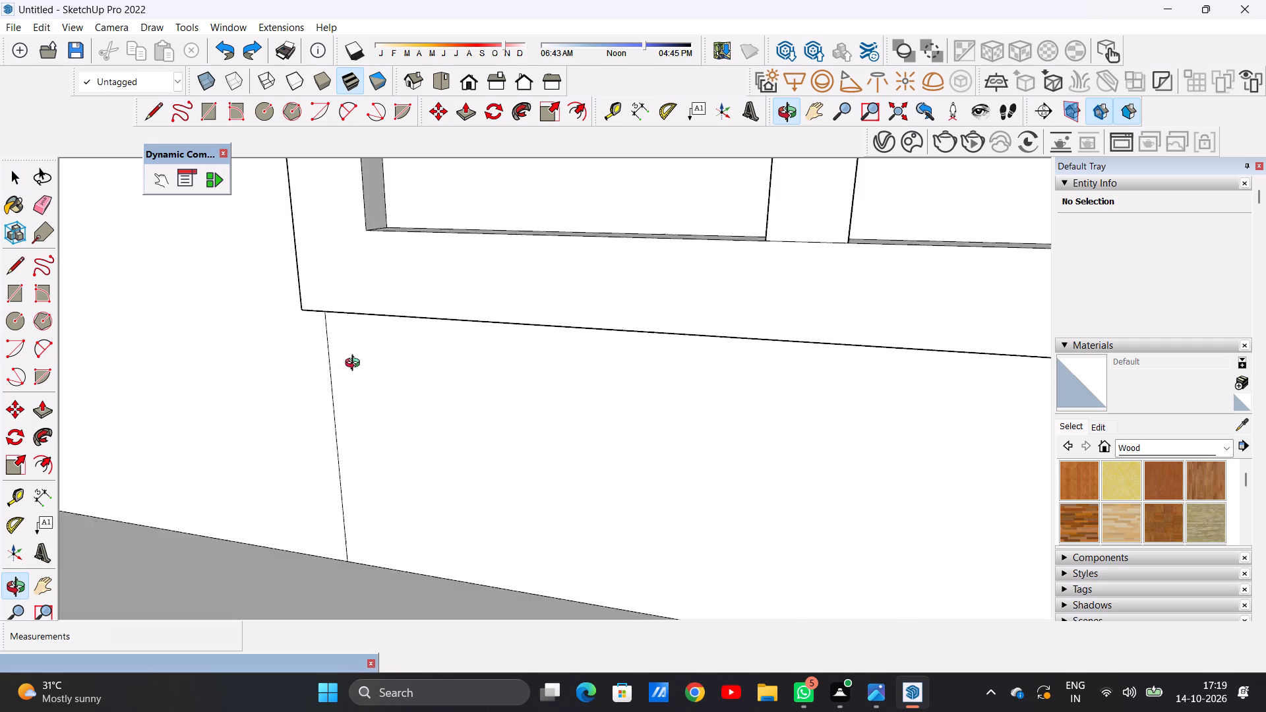
{"action": "middle_click_drag", "start_coordinate": [355, 365], "coordinate": [365, 279]}
{"action": "scroll", "coordinate": [400, 271], "scroll_direction": "down", "scroll_amount": 3}
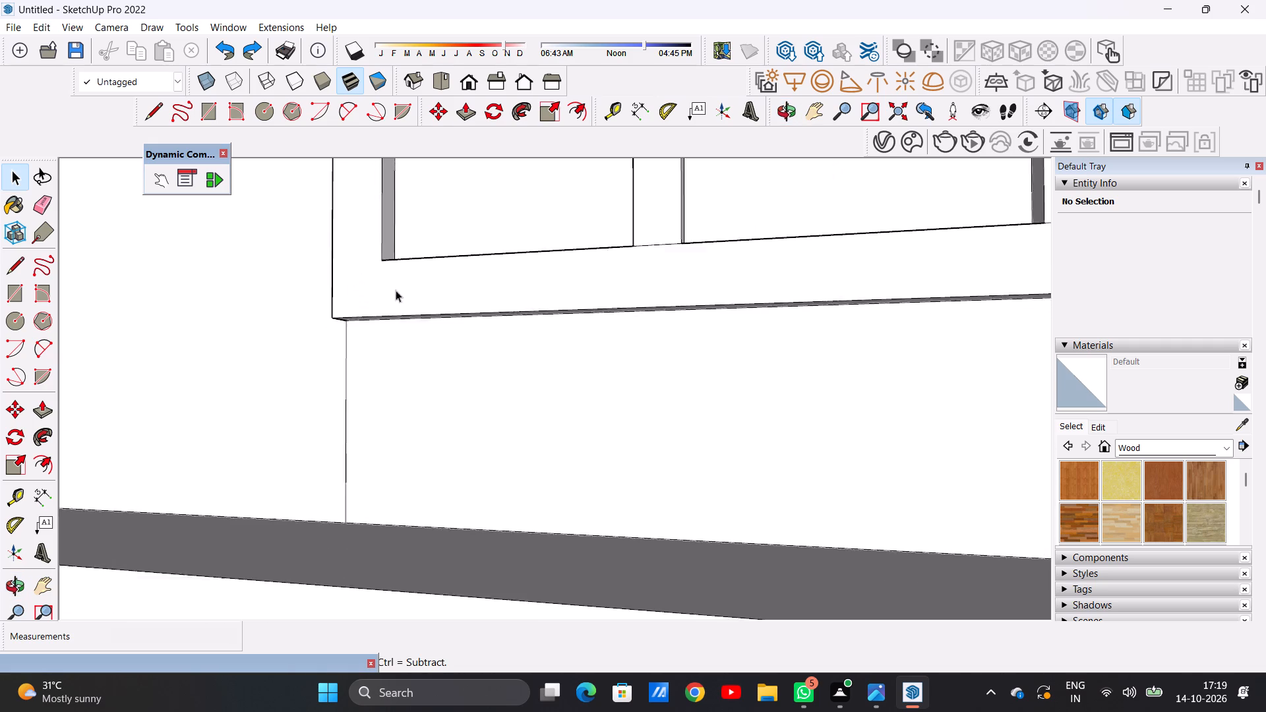
{"action": "scroll", "coordinate": [396, 290], "scroll_direction": "down", "scroll_amount": 2}
{"action": "scroll", "coordinate": [355, 356], "scroll_direction": "up", "scroll_amount": 1}
{"action": "scroll", "coordinate": [355, 356], "scroll_direction": "down", "scroll_amount": 1}
{"action": "scroll", "coordinate": [355, 356], "scroll_direction": "up", "scroll_amount": 18}
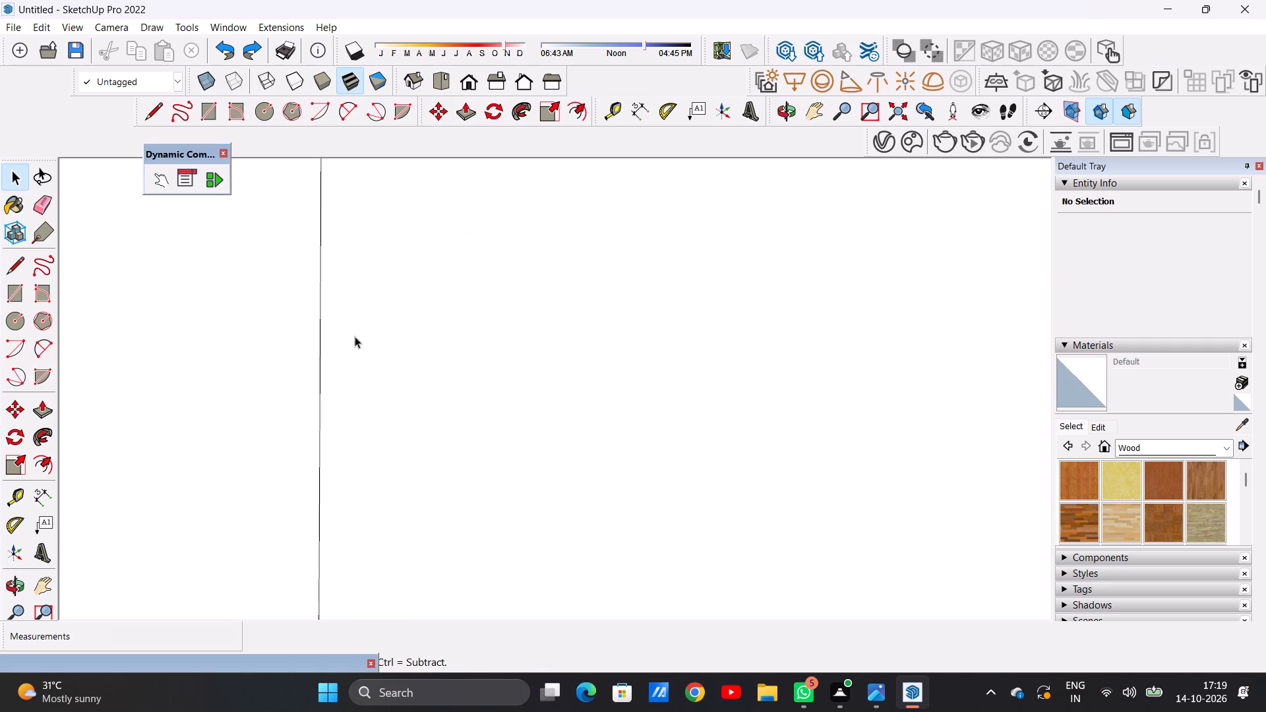
{"action": "key", "text": "e"}
{"action": "left_click_drag", "start_coordinate": [320, 330], "coordinate": [355, 336]}
{"action": "scroll", "coordinate": [388, 372], "scroll_direction": "down", "scroll_amount": 17}
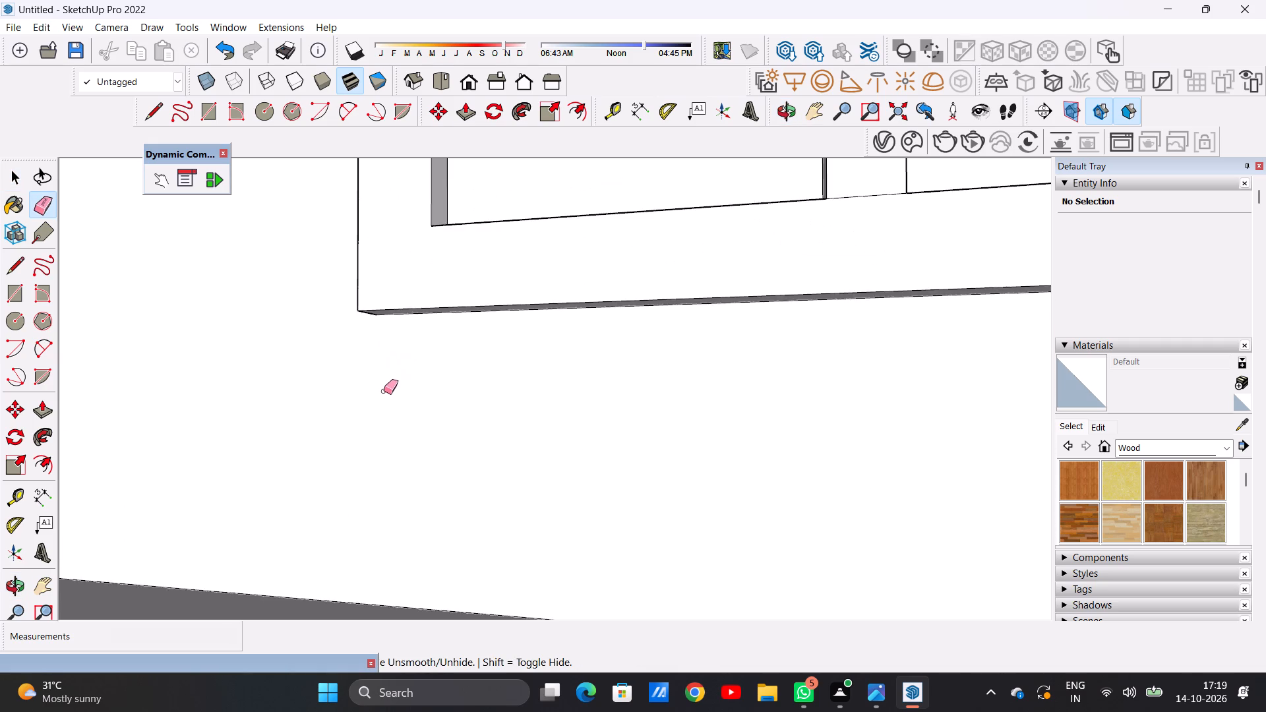
Draw a vertical line from the upper window frame's bottom outer corner down to the ledge.
{"action": "middle_click_drag", "start_coordinate": [376, 394], "coordinate": [622, 377]}
{"action": "key", "text": "l"}
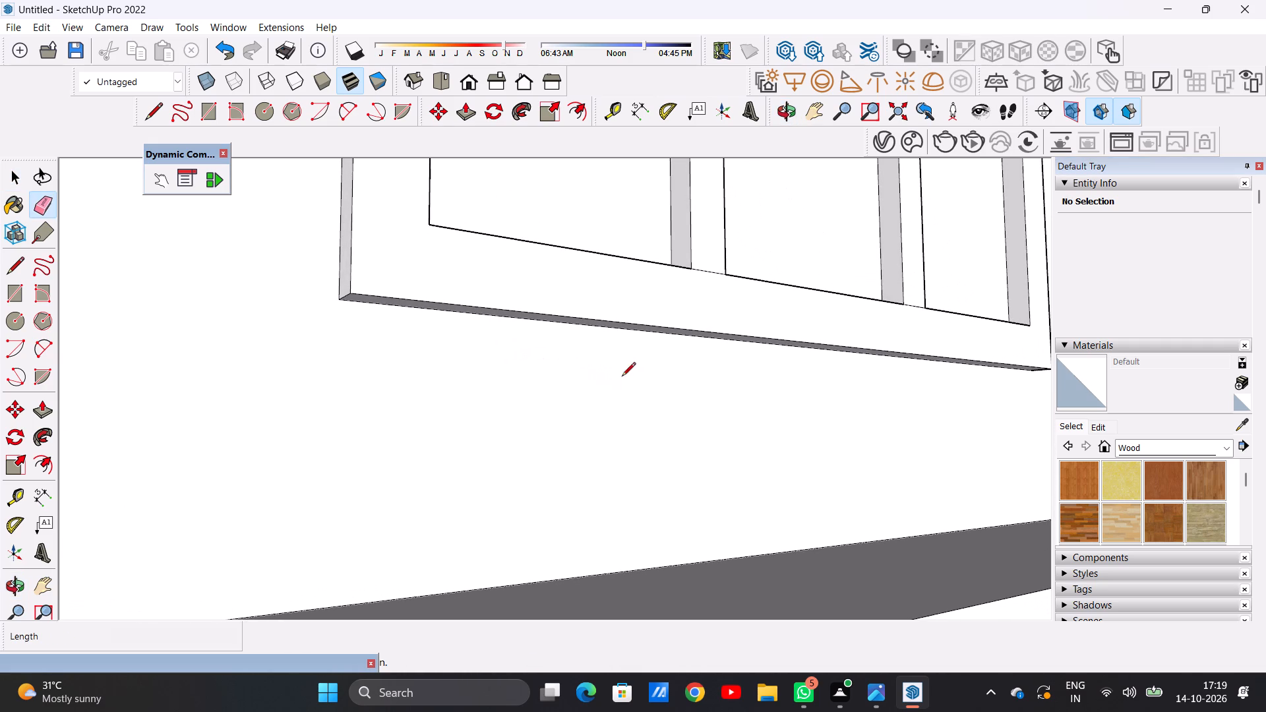
{"action": "left_click", "coordinate": [335, 301]}
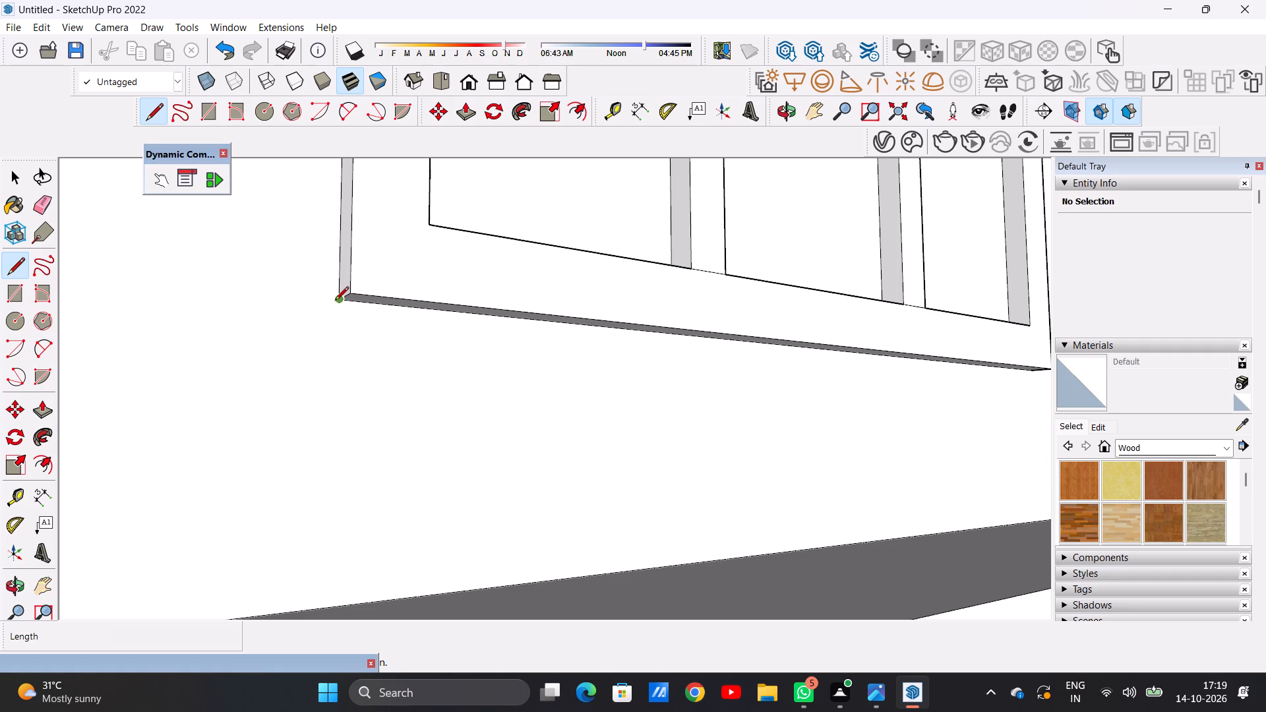
{"action": "scroll", "coordinate": [335, 366], "scroll_direction": "down", "scroll_amount": 6}
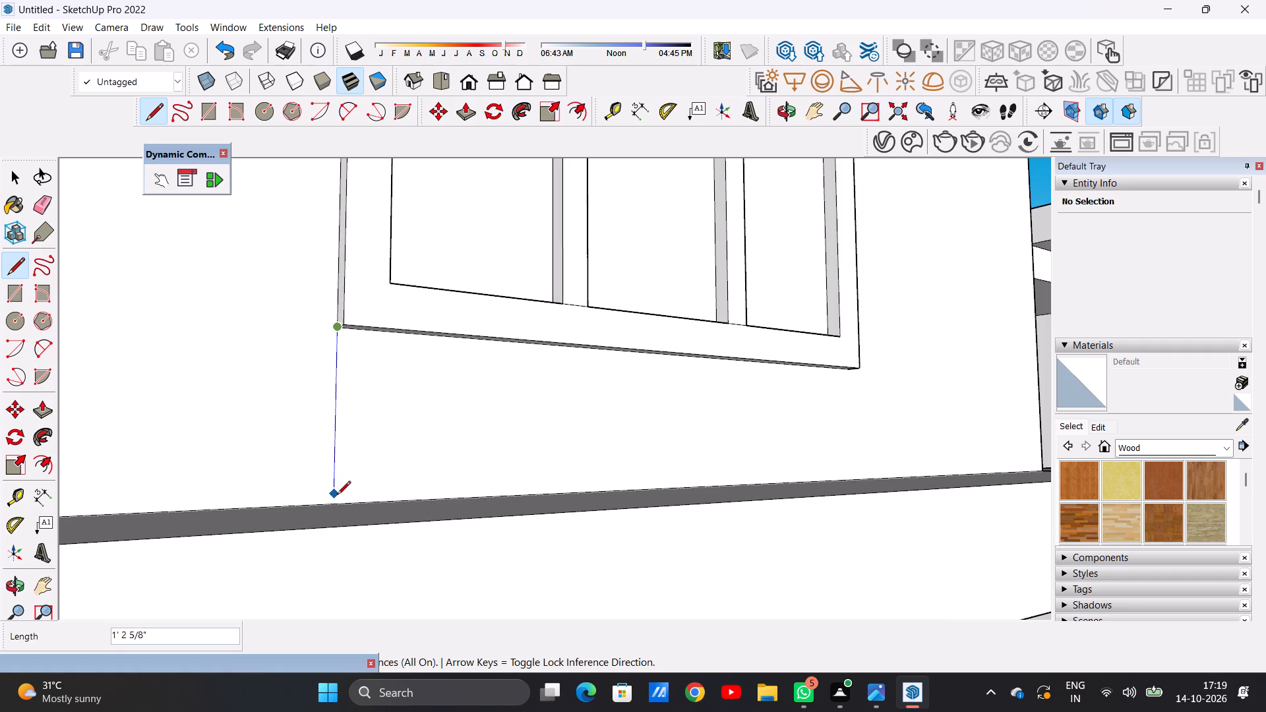
{"action": "left_click", "coordinate": [334, 500]}
{"action": "key", "text": "space"}
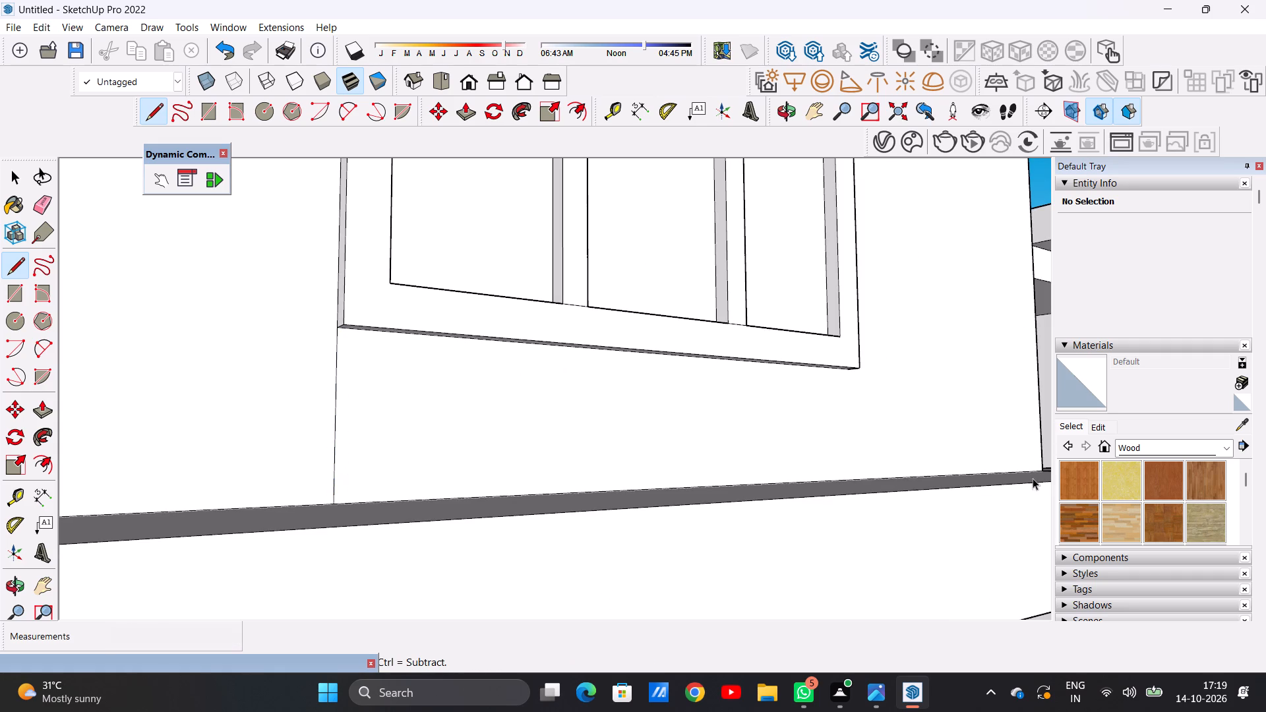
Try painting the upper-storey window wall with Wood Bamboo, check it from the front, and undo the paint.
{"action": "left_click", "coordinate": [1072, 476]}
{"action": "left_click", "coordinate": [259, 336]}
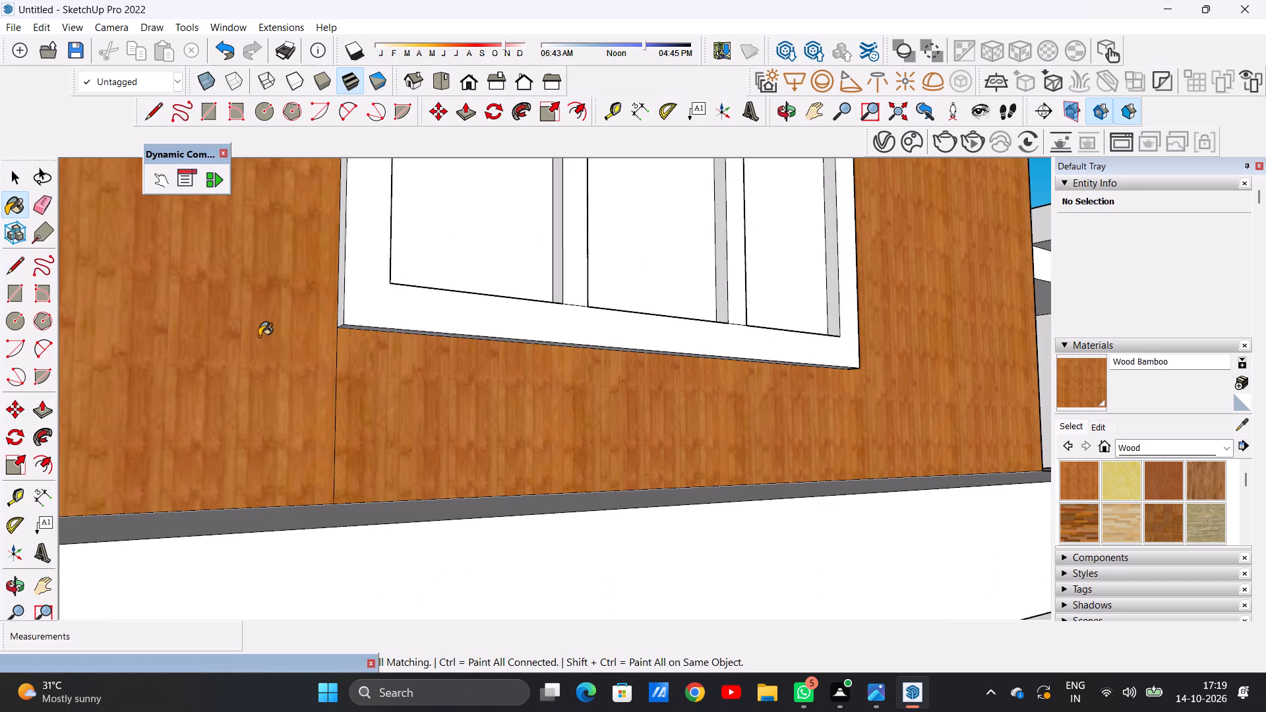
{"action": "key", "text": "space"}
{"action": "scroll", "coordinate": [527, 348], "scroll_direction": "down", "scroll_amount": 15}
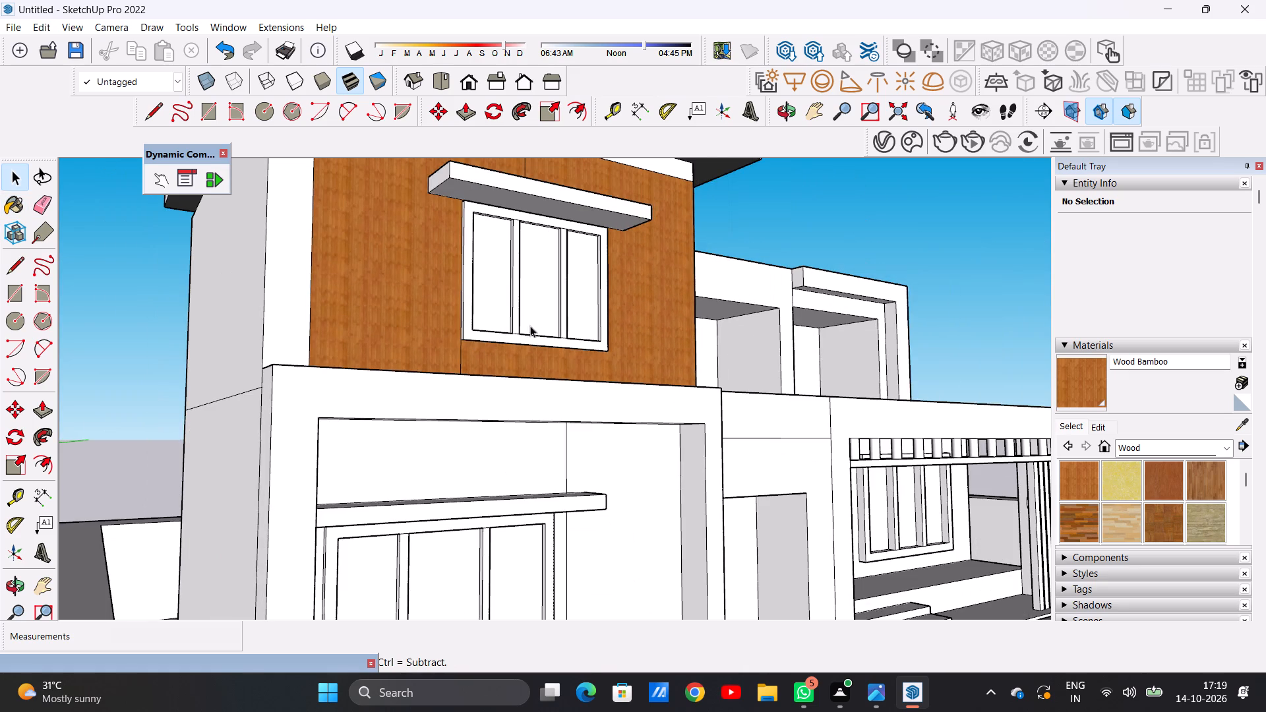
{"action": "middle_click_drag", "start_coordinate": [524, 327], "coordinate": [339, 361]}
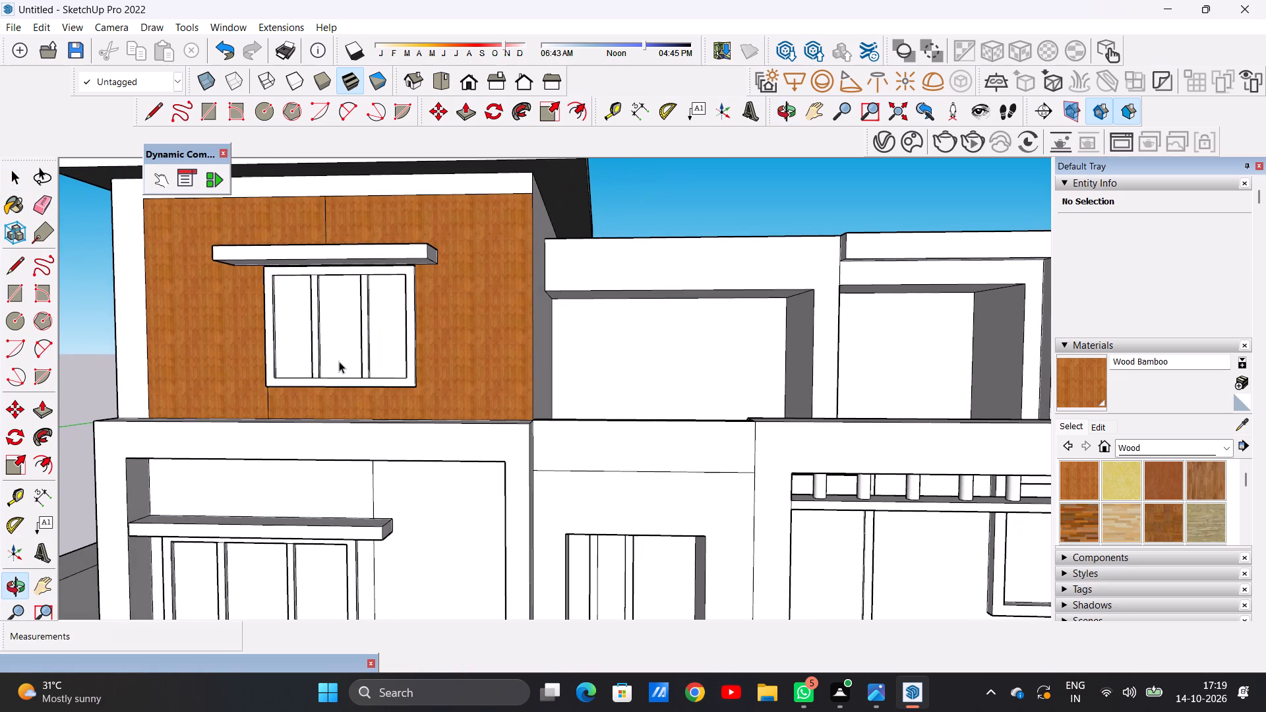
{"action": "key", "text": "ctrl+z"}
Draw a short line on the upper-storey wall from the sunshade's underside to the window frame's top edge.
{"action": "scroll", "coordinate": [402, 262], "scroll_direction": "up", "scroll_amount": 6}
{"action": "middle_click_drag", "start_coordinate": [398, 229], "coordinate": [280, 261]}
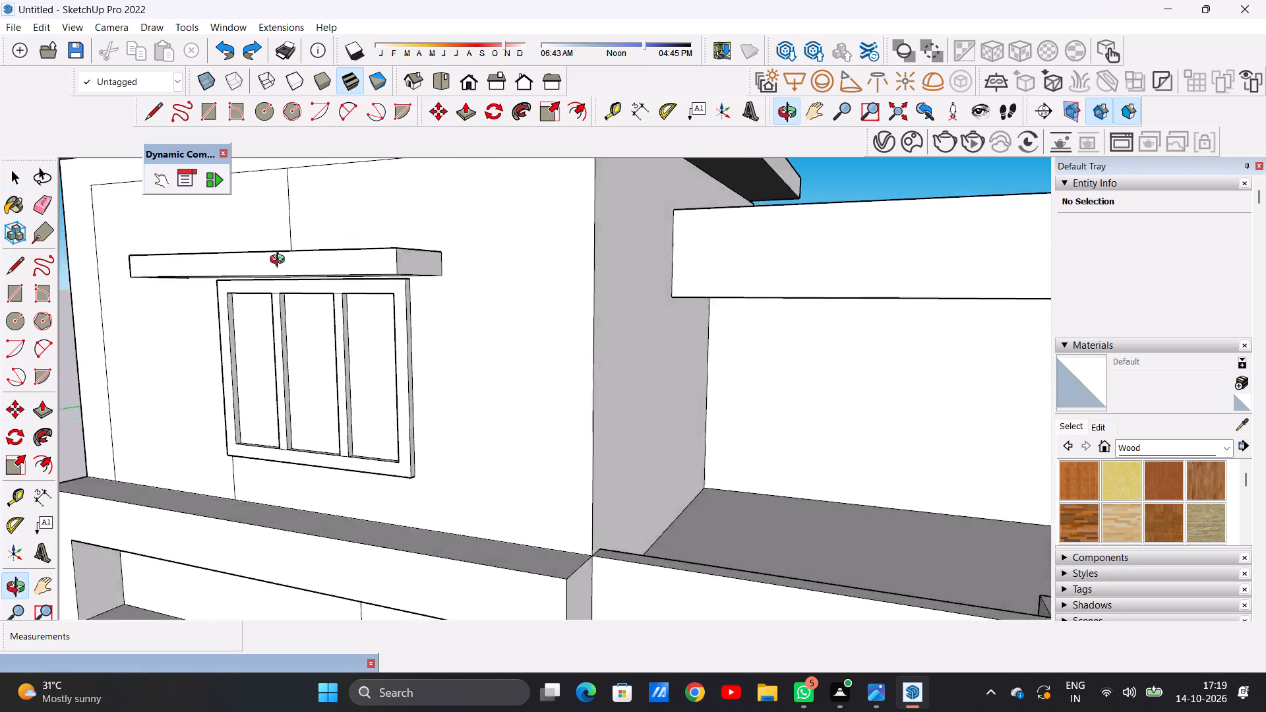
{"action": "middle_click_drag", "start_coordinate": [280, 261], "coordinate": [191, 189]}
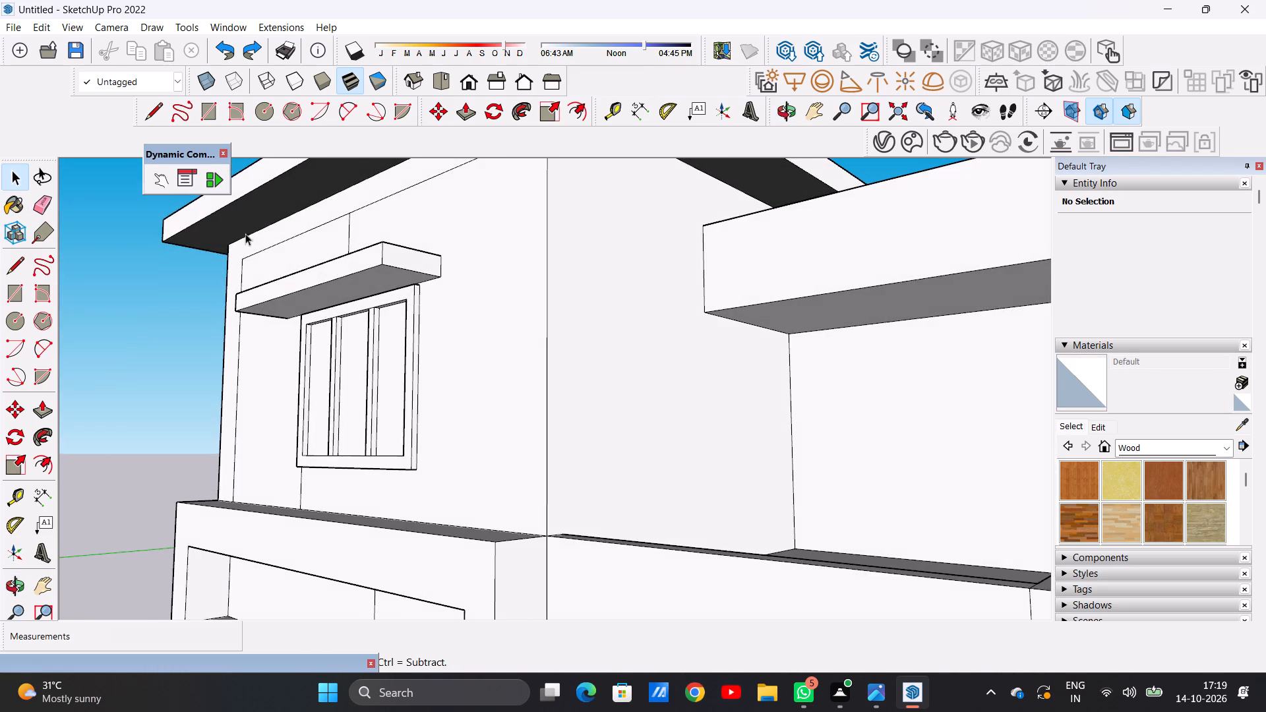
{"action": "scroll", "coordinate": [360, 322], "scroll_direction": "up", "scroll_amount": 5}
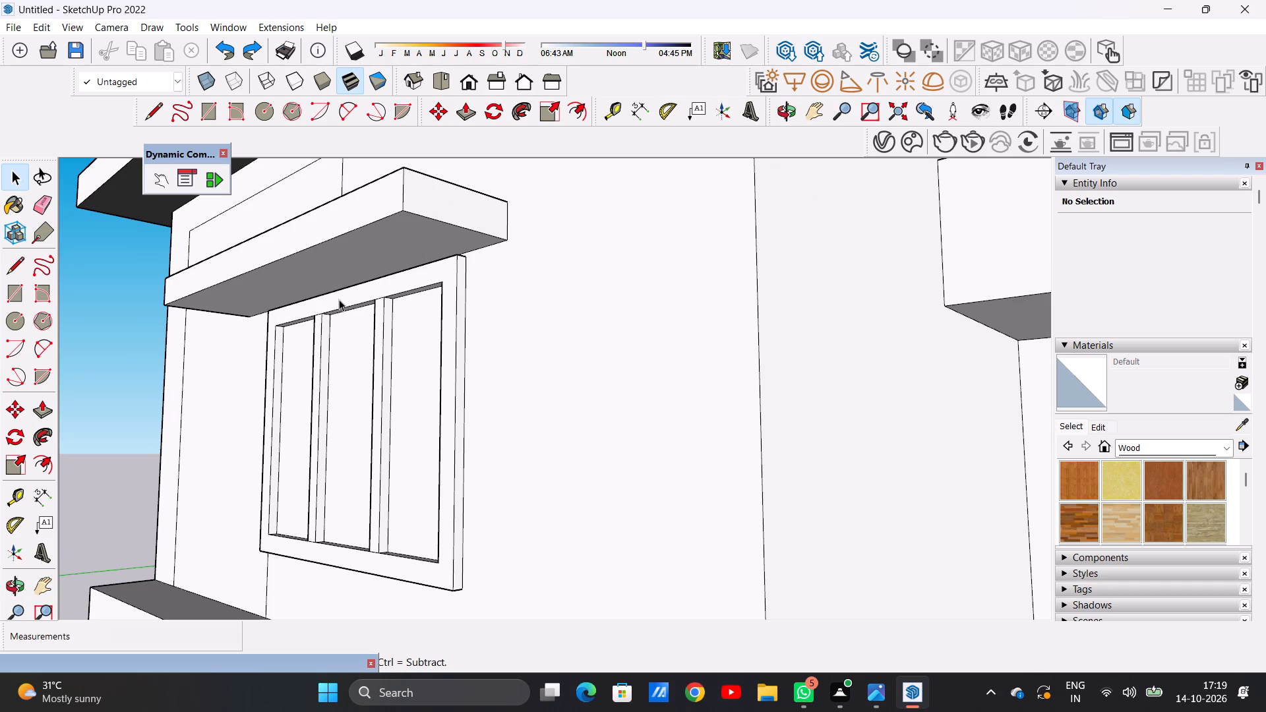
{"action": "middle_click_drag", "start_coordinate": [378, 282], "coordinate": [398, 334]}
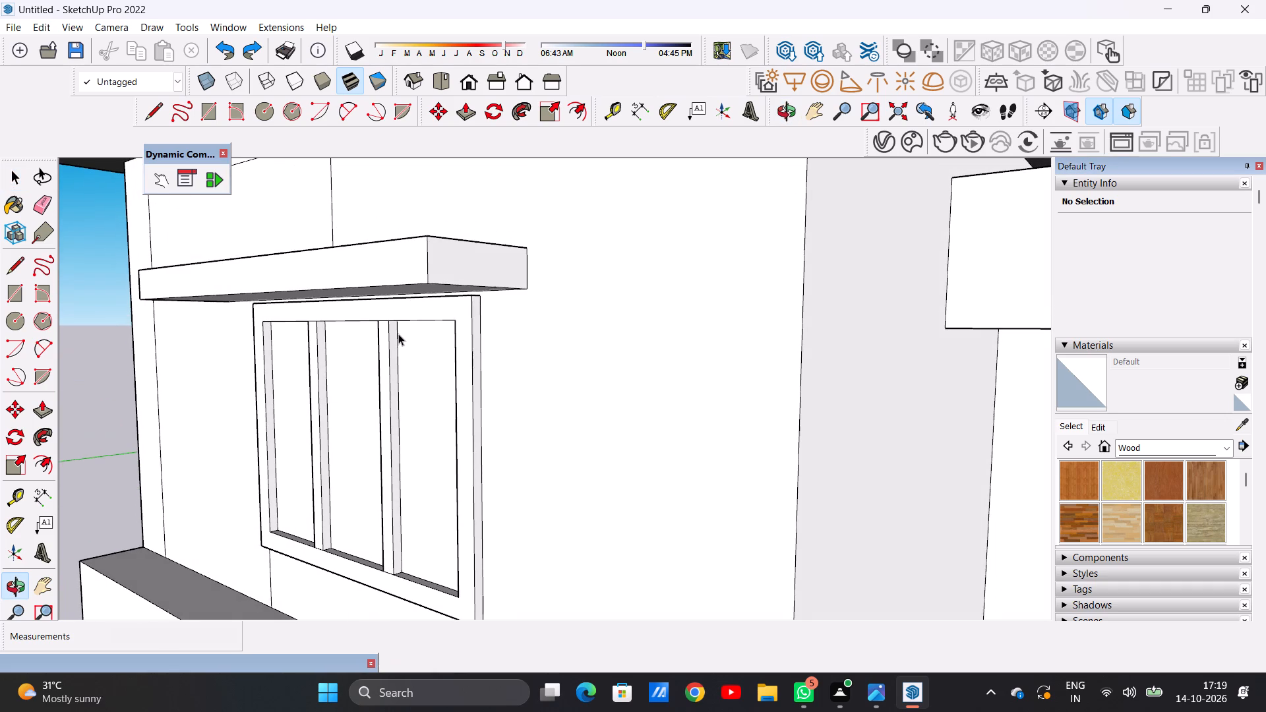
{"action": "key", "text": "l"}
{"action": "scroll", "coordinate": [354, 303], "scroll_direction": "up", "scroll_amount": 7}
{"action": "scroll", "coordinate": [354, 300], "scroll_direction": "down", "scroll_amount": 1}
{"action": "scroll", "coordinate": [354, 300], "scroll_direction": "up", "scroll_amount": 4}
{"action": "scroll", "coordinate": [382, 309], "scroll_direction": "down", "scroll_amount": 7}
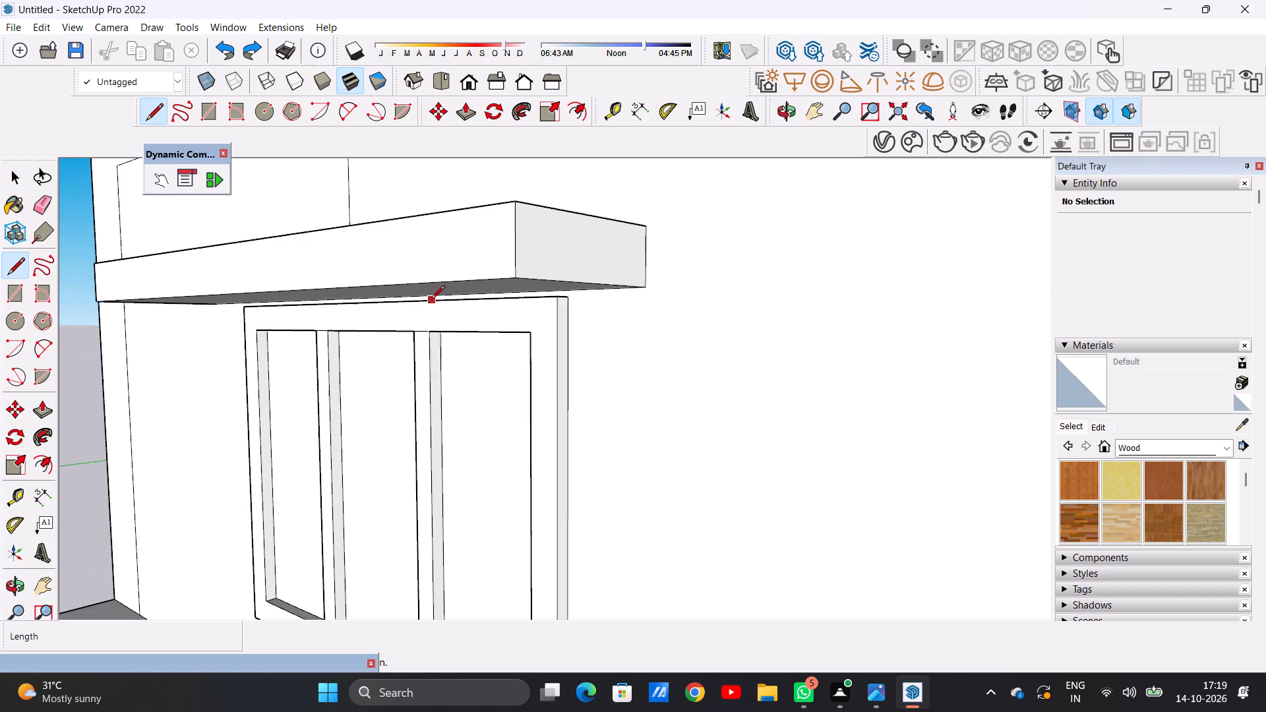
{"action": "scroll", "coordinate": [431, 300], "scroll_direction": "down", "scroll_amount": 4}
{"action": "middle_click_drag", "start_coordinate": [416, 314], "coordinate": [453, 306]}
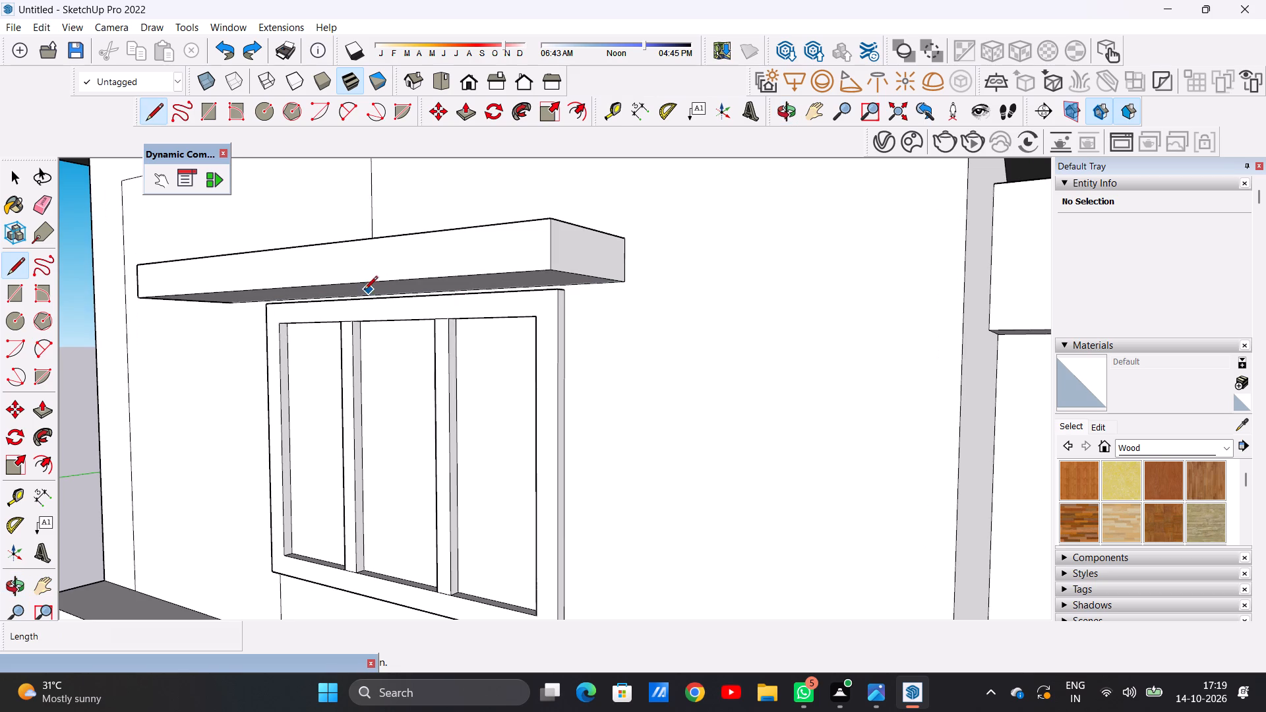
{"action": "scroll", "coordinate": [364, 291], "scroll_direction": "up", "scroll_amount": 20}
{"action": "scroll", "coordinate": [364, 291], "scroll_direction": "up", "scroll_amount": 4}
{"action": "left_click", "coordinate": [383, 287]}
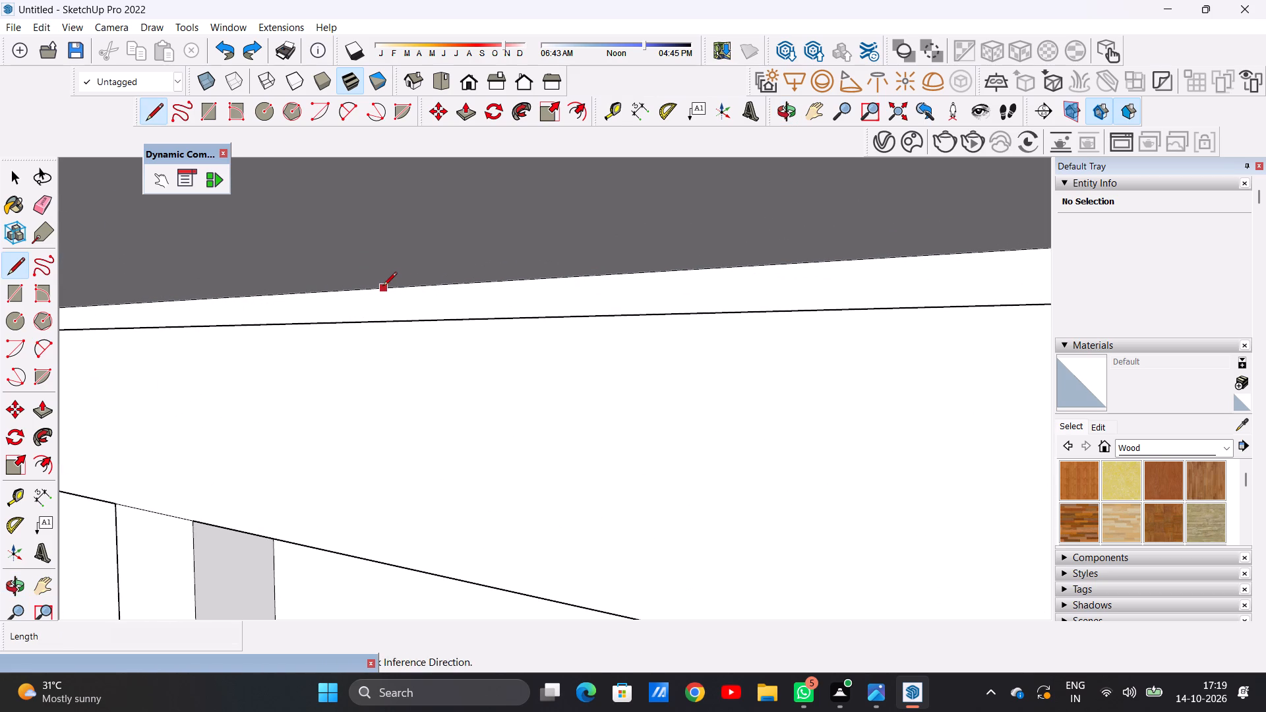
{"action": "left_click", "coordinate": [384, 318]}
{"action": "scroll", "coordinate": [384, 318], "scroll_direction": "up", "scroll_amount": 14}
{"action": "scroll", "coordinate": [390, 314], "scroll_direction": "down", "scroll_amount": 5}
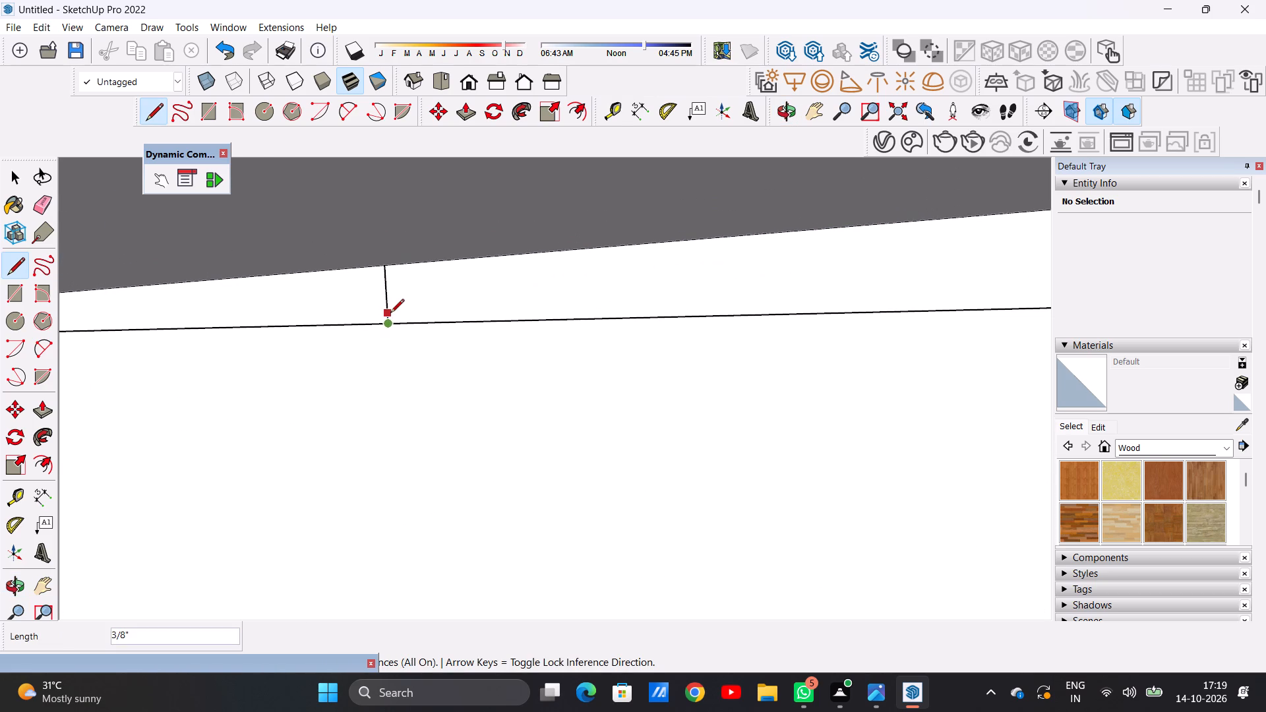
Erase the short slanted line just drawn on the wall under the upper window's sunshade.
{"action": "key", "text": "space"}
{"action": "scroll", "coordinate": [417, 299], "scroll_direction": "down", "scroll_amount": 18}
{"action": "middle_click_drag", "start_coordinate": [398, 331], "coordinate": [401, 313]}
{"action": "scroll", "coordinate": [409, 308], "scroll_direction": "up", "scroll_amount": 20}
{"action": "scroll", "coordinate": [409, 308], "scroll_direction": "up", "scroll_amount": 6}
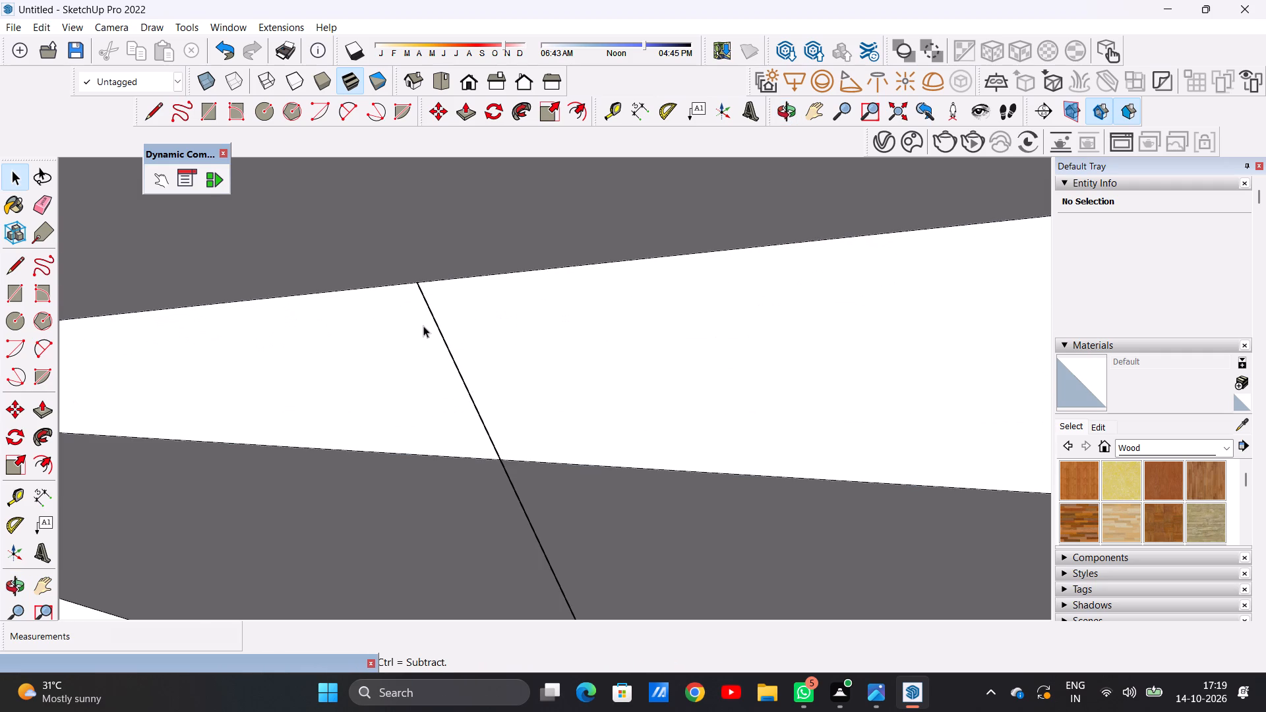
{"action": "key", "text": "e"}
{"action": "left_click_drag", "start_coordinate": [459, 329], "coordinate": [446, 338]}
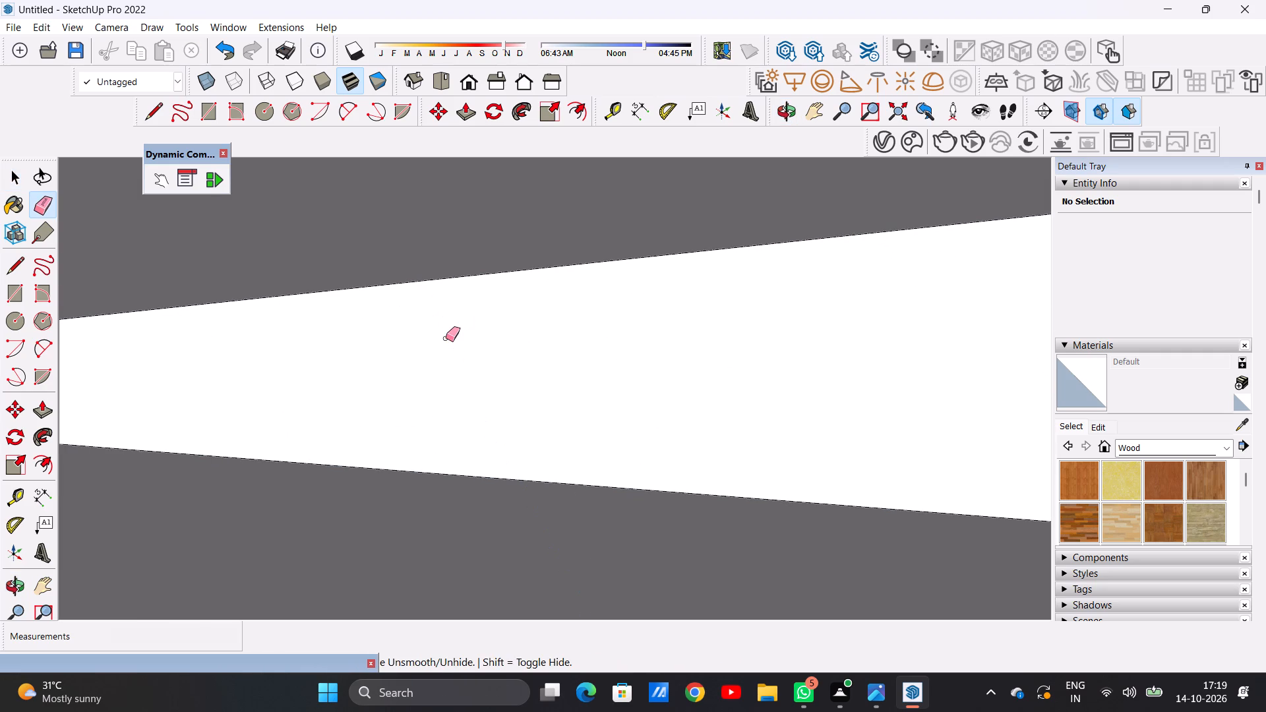
Draw a vertical line about 3/4" long across the wall strip between the sunshade's underside and the upper window frame's top.
{"action": "key", "text": "l"}
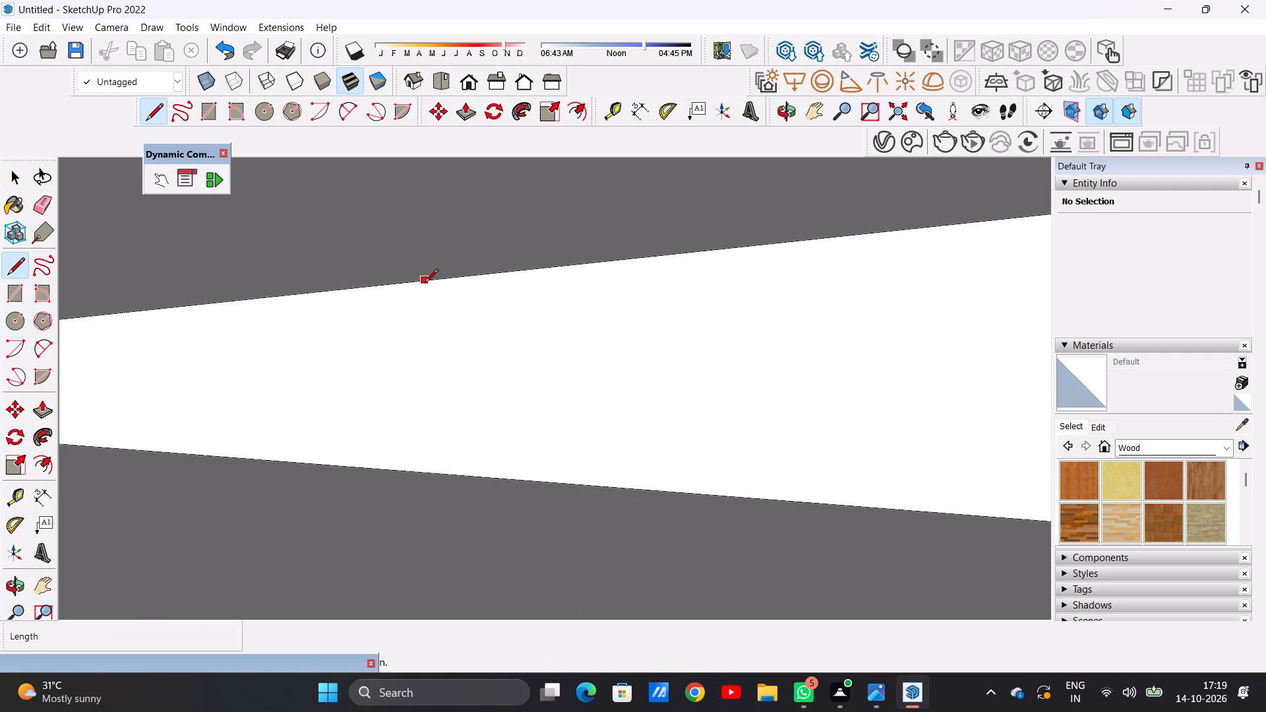
{"action": "left_click", "coordinate": [425, 283]}
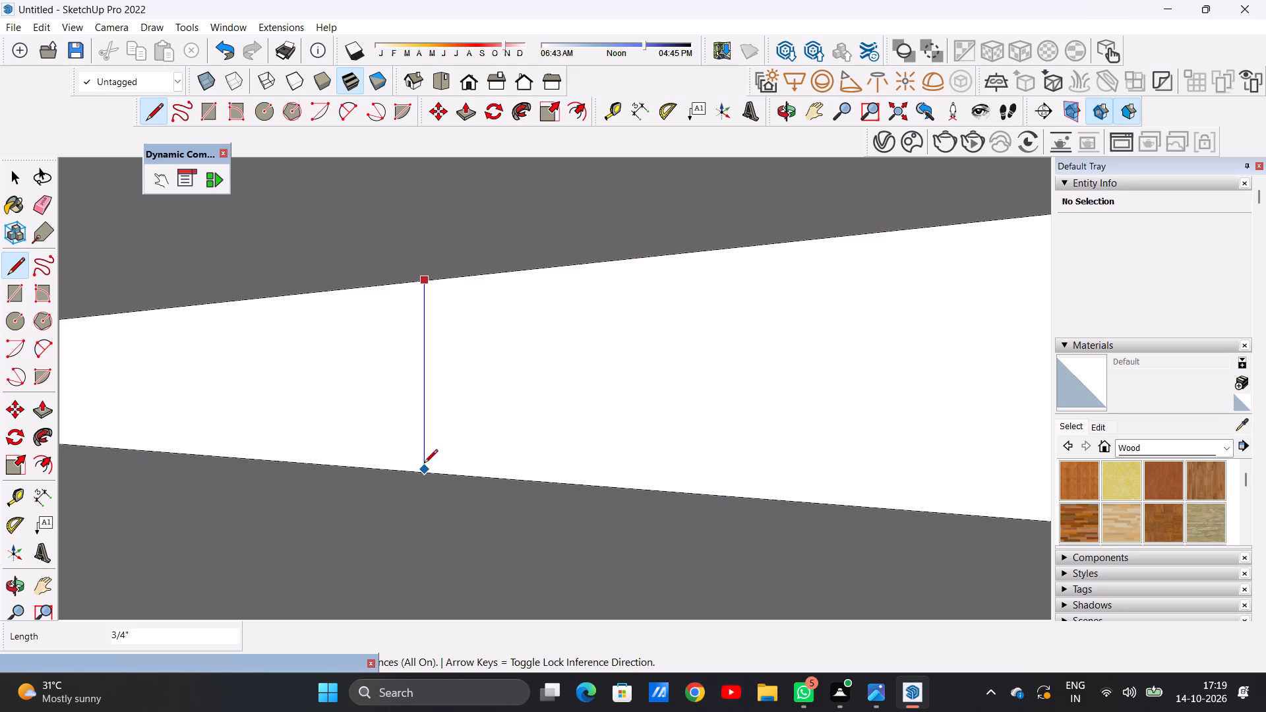
{"action": "left_click", "coordinate": [425, 471]}
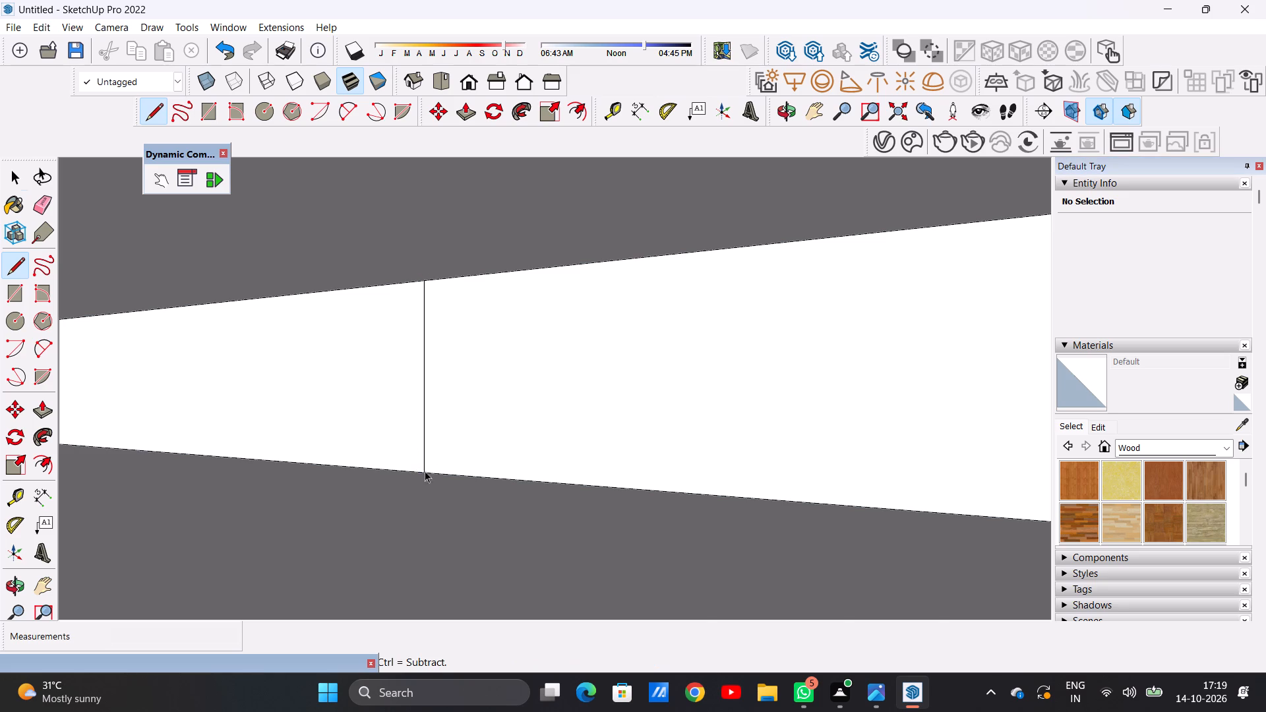
{"action": "key", "text": "space"}
{"action": "scroll", "coordinate": [466, 417], "scroll_direction": "down", "scroll_amount": 20}
{"action": "scroll", "coordinate": [466, 417], "scroll_direction": "down", "scroll_amount": 20}
{"action": "scroll", "coordinate": [466, 417], "scroll_direction": "down", "scroll_amount": 3}
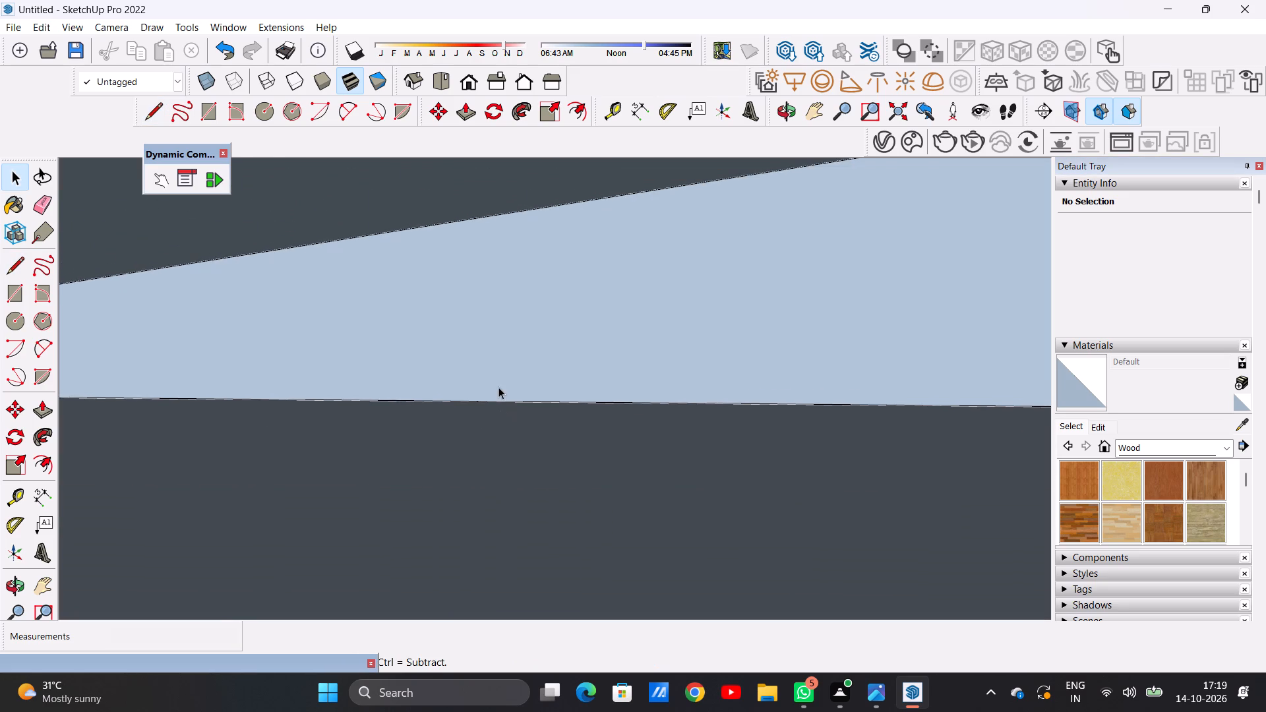
From the front view, paint the outer section of the upper-storey window wall, left of the dividing lines, with Wood Bamboo.
{"action": "left_click", "coordinate": [461, 86]}
{"action": "scroll", "coordinate": [487, 350], "scroll_direction": "down", "scroll_amount": 11}
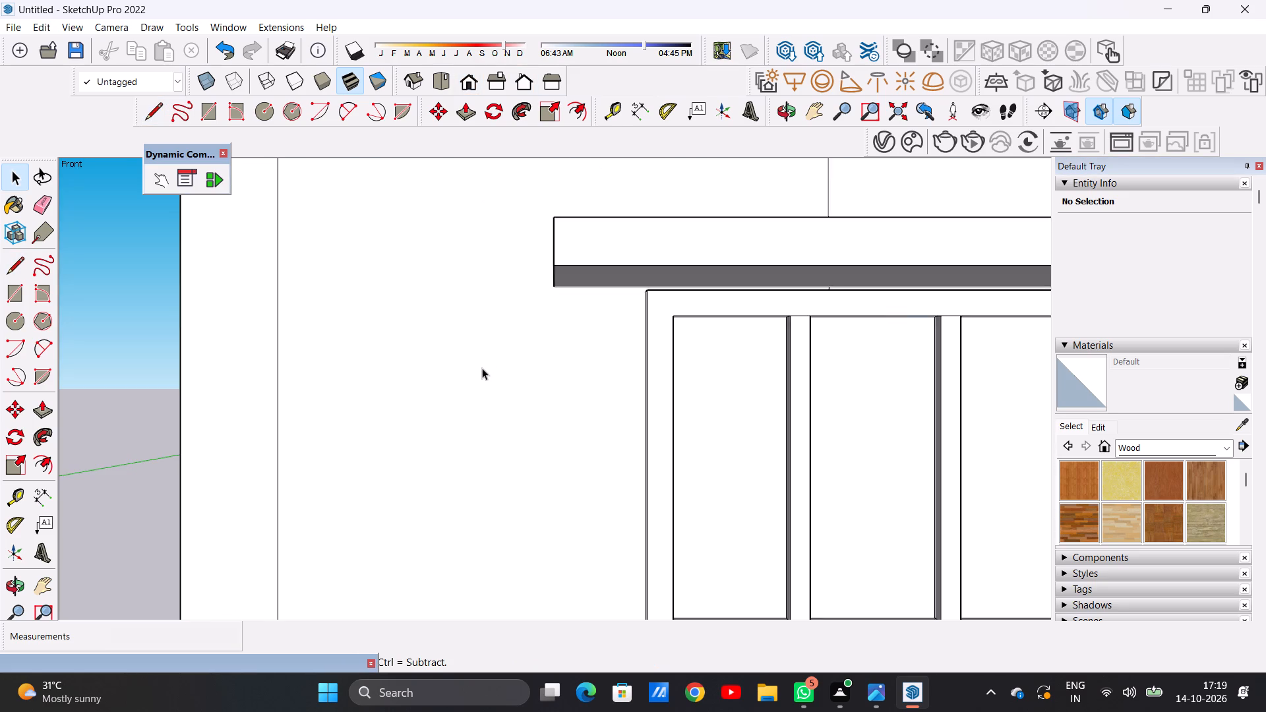
{"action": "scroll", "coordinate": [482, 368], "scroll_direction": "down", "scroll_amount": 17}
{"action": "scroll", "coordinate": [592, 351], "scroll_direction": "up", "scroll_amount": 5}
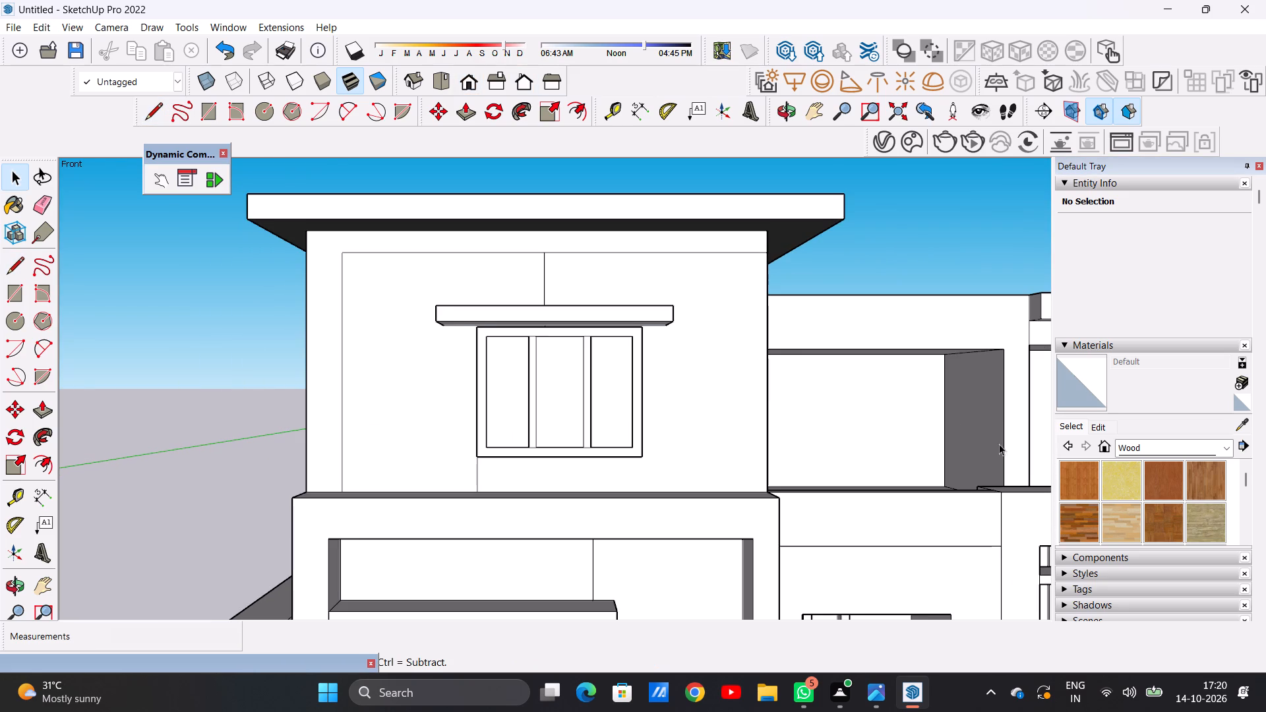
{"action": "left_click", "coordinate": [1072, 478]}
{"action": "left_click", "coordinate": [398, 309]}
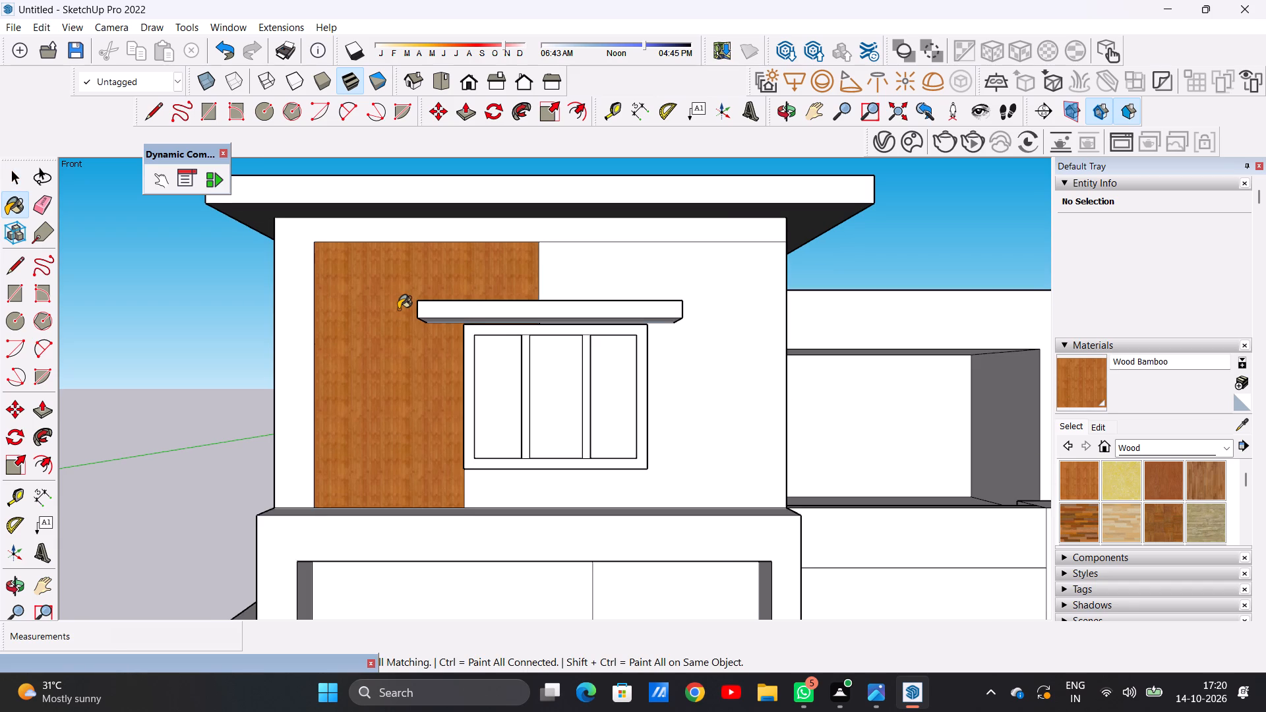
Examine the partly clad upper-storey wall and the whole front facade from several angles.
{"action": "scroll", "coordinate": [450, 310], "scroll_direction": "down", "scroll_amount": 5}
{"action": "scroll", "coordinate": [450, 310], "scroll_direction": "up", "scroll_amount": 6}
{"action": "middle_click_drag", "start_coordinate": [462, 315], "coordinate": [406, 337]}
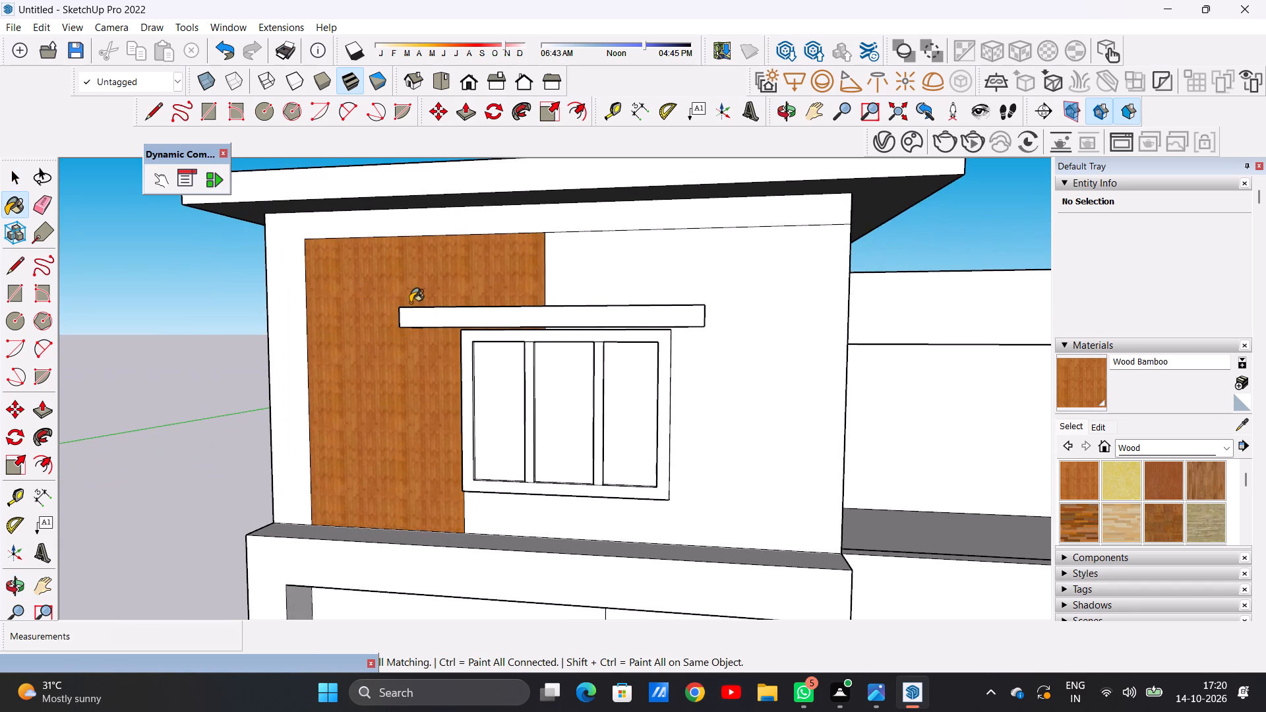
{"action": "scroll", "coordinate": [410, 303], "scroll_direction": "down", "scroll_amount": 8}
{"action": "key", "text": "space"}
{"action": "scroll", "coordinate": [414, 309], "scroll_direction": "down", "scroll_amount": 5}
{"action": "middle_click_drag", "start_coordinate": [420, 320], "coordinate": [491, 326]}
{"action": "scroll", "coordinate": [460, 326], "scroll_direction": "up", "scroll_amount": 5}
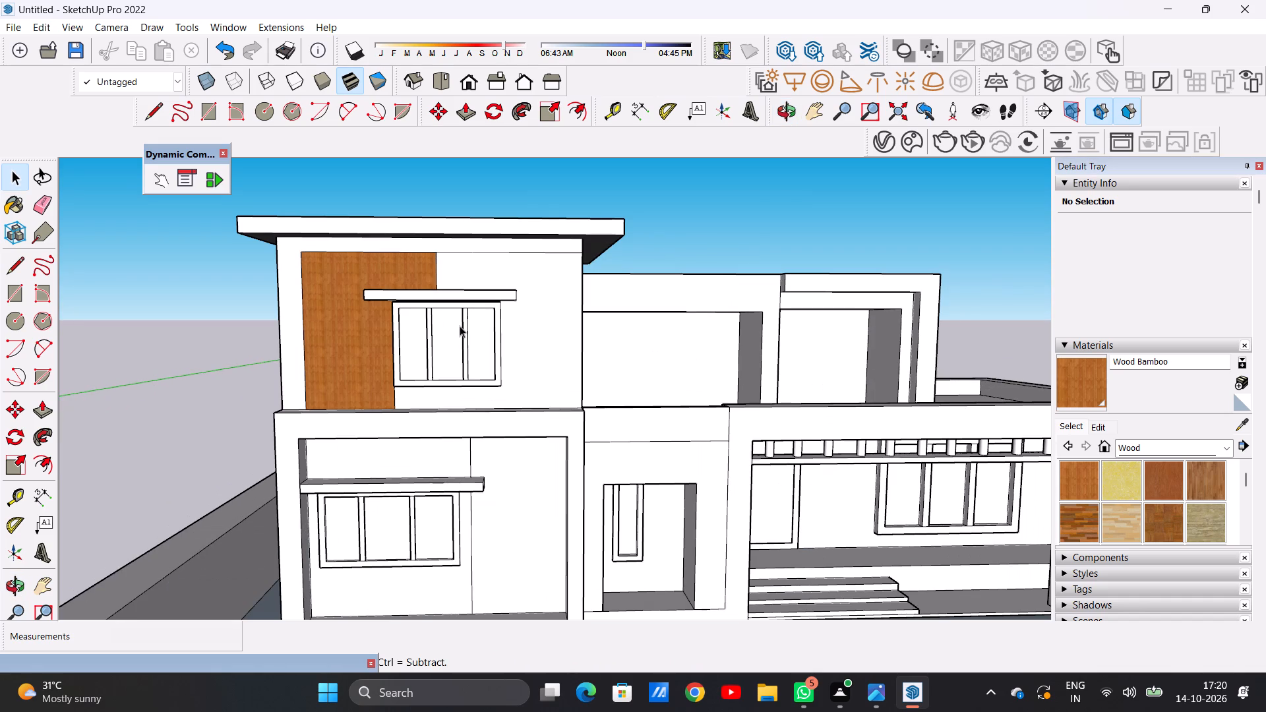
{"action": "scroll", "coordinate": [510, 331], "scroll_direction": "up", "scroll_amount": 3}
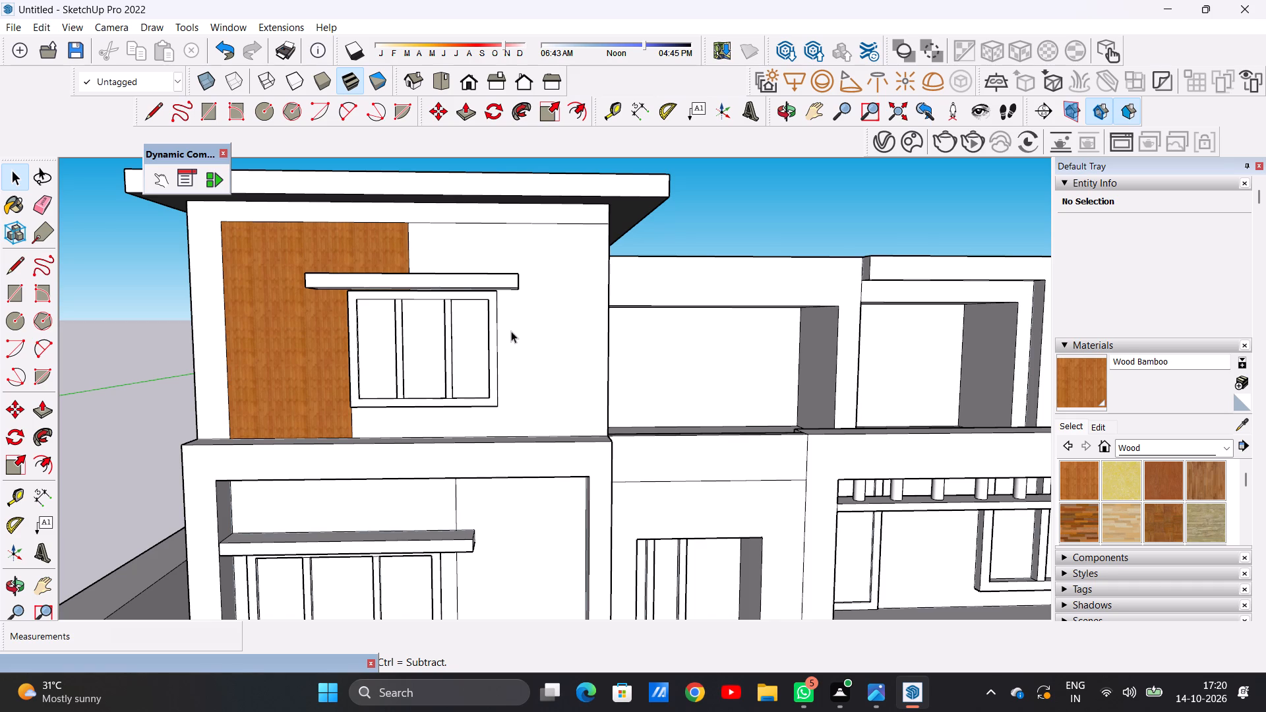
{"action": "scroll", "coordinate": [511, 331], "scroll_direction": "up", "scroll_amount": 1}
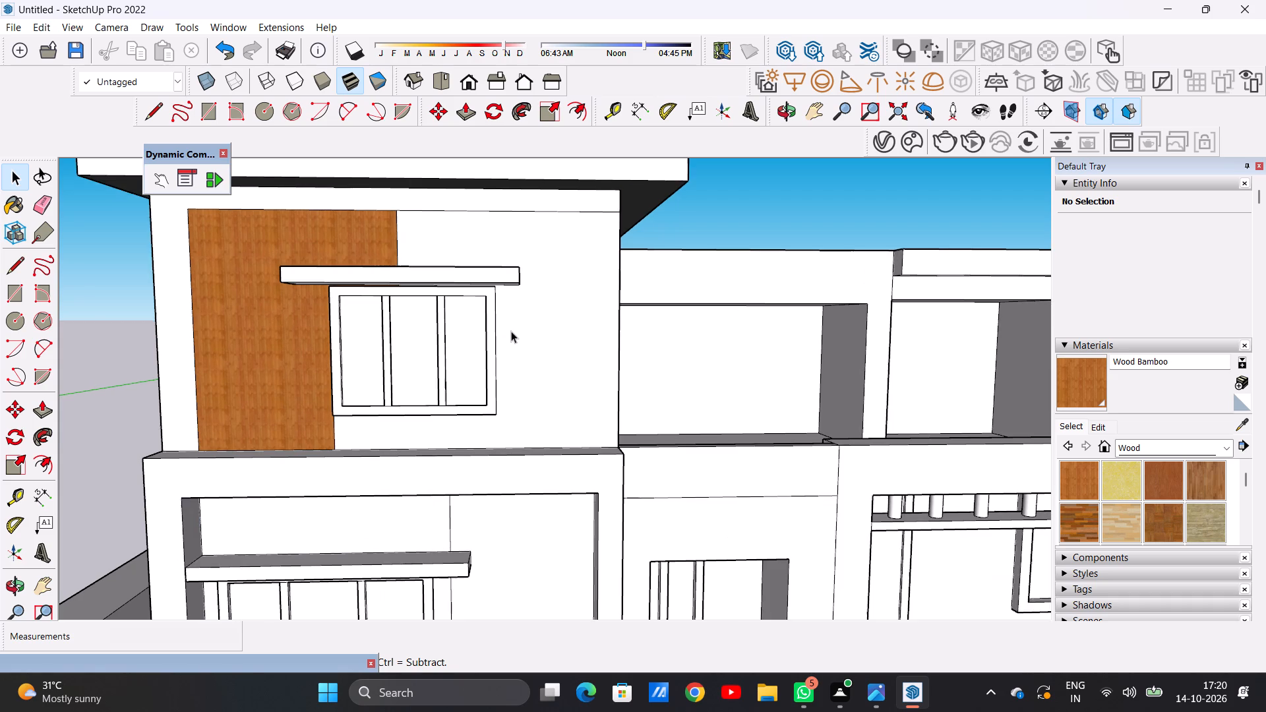
{"action": "scroll", "coordinate": [511, 331], "scroll_direction": "down", "scroll_amount": 6}
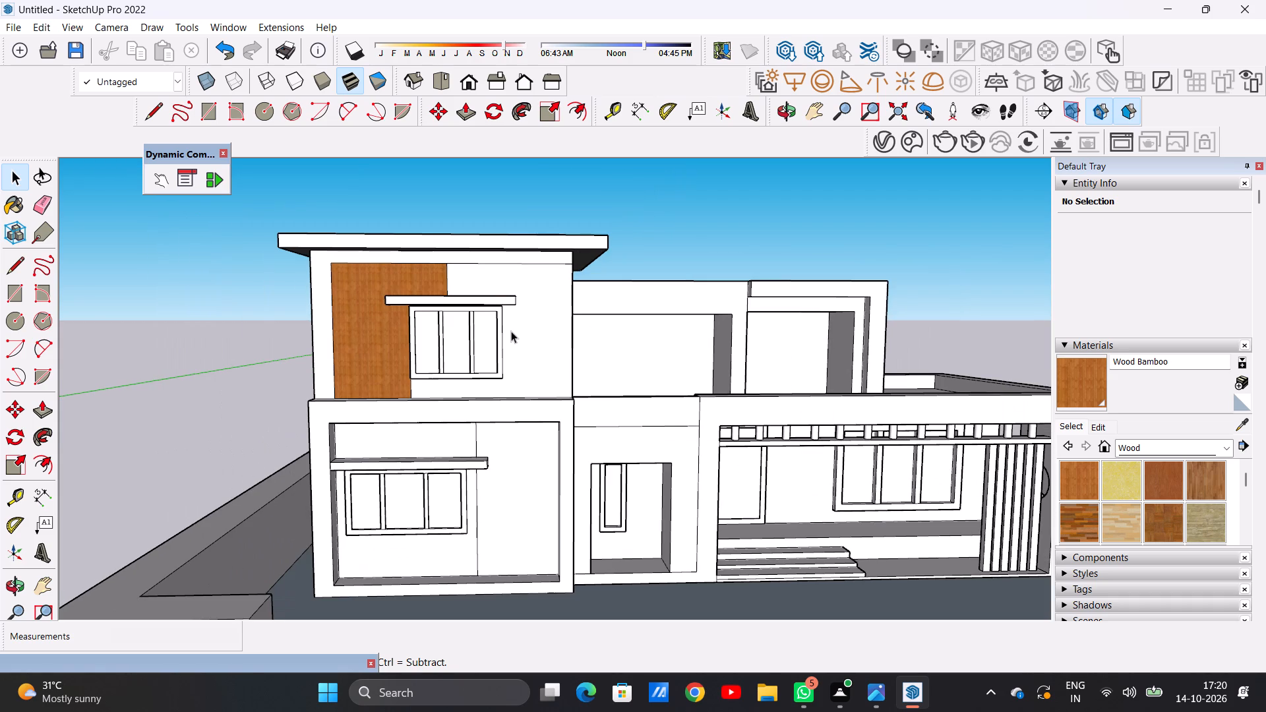
{"action": "scroll", "coordinate": [508, 330], "scroll_direction": "up", "scroll_amount": 6}
{"action": "middle_click_drag", "start_coordinate": [533, 324], "coordinate": [497, 373]}
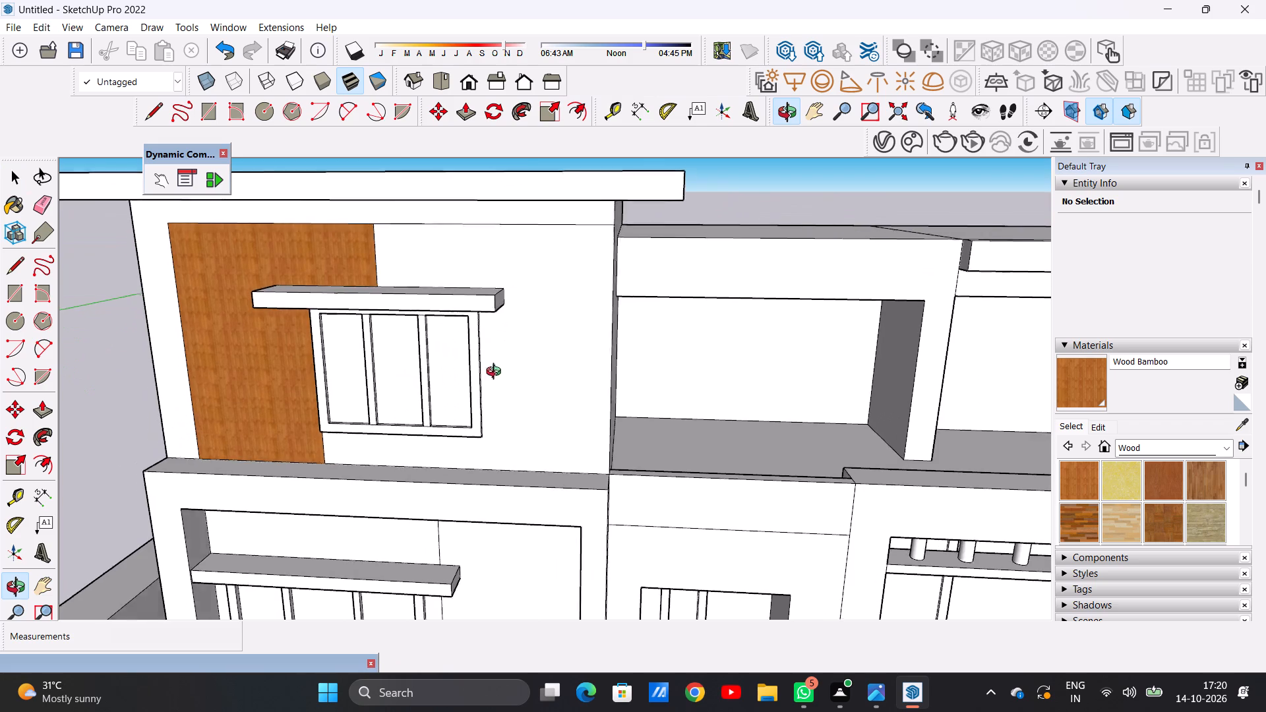
{"action": "middle_click_drag", "start_coordinate": [497, 373], "coordinate": [526, 373]}
{"action": "scroll", "coordinate": [526, 373], "scroll_direction": "down", "scroll_amount": 5}
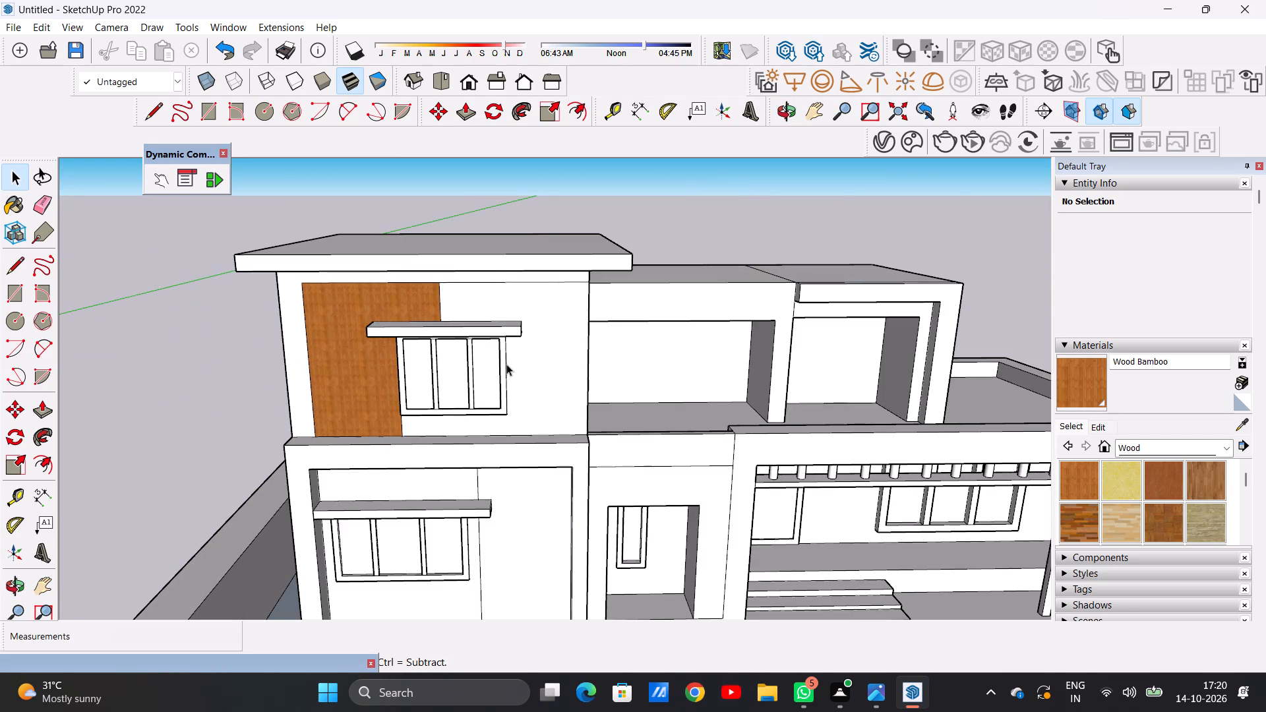
Paint the front faces of the upper window's outer frame and its two mullions with Wood Veneer 02.
{"action": "scroll", "coordinate": [505, 387], "scroll_direction": "up", "scroll_amount": 6}
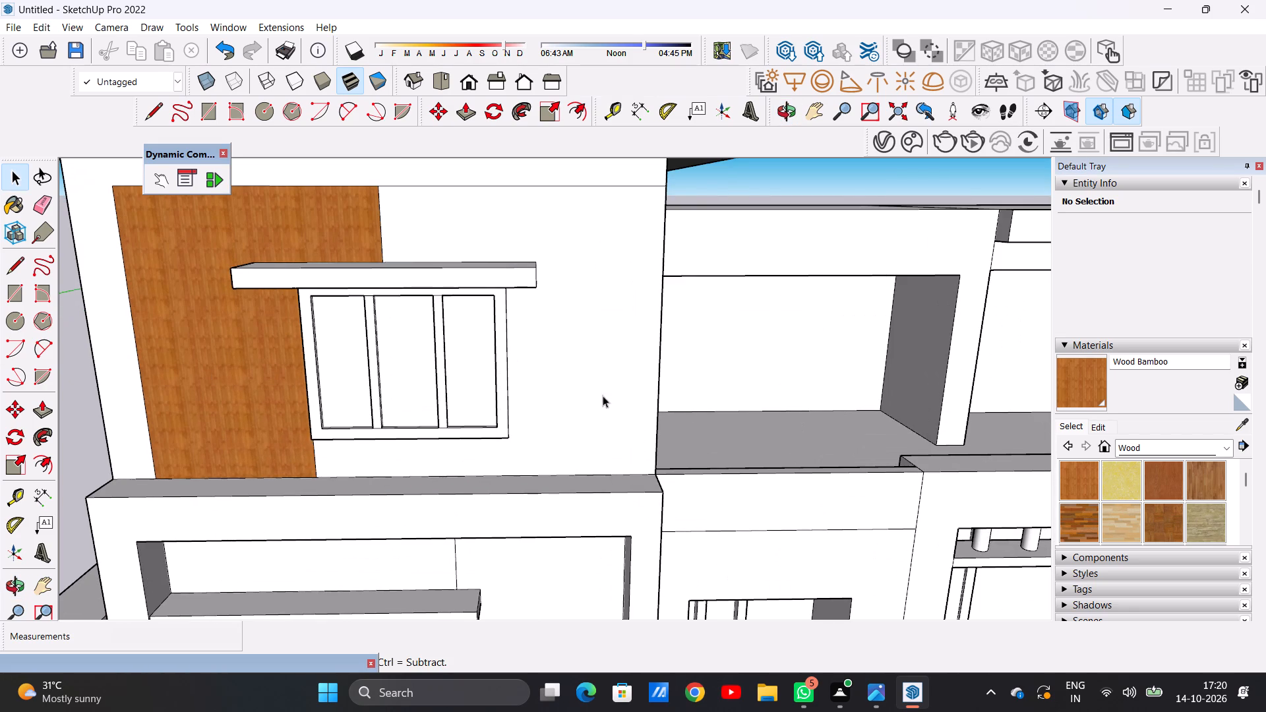
{"action": "scroll", "coordinate": [1116, 472], "scroll_direction": "down", "scroll_amount": 2}
{"action": "left_click", "coordinate": [1198, 483]}
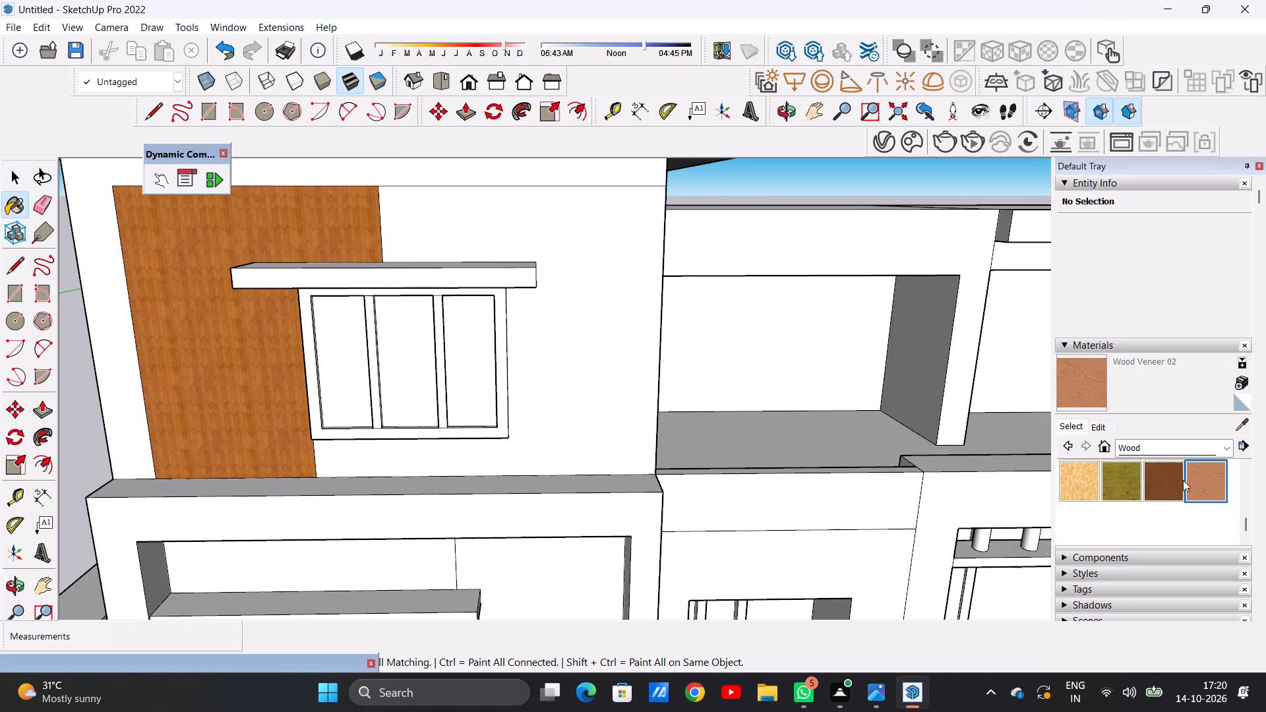
{"action": "scroll", "coordinate": [310, 372], "scroll_direction": "up", "scroll_amount": 12}
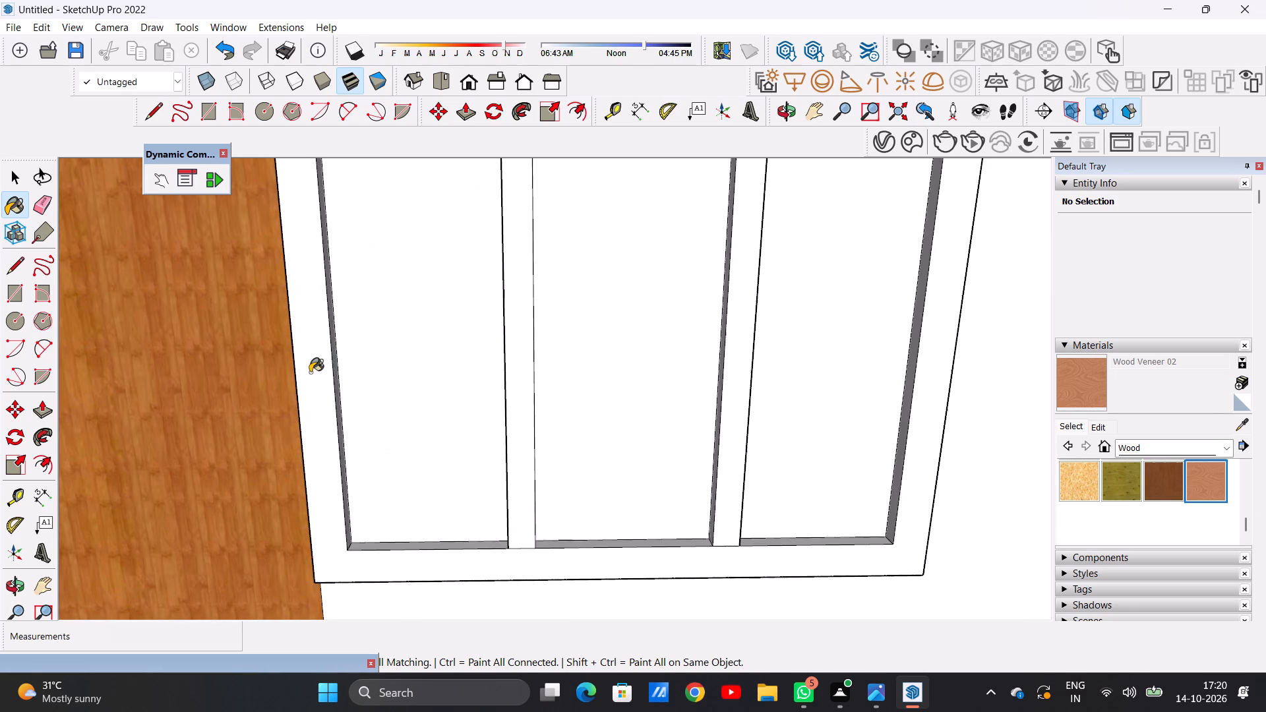
{"action": "left_click", "coordinate": [310, 372]}
{"action": "scroll", "coordinate": [405, 371], "scroll_direction": "down", "scroll_amount": 1}
{"action": "scroll", "coordinate": [405, 371], "scroll_direction": "up", "scroll_amount": 1}
{"action": "scroll", "coordinate": [405, 371], "scroll_direction": "down", "scroll_amount": 3}
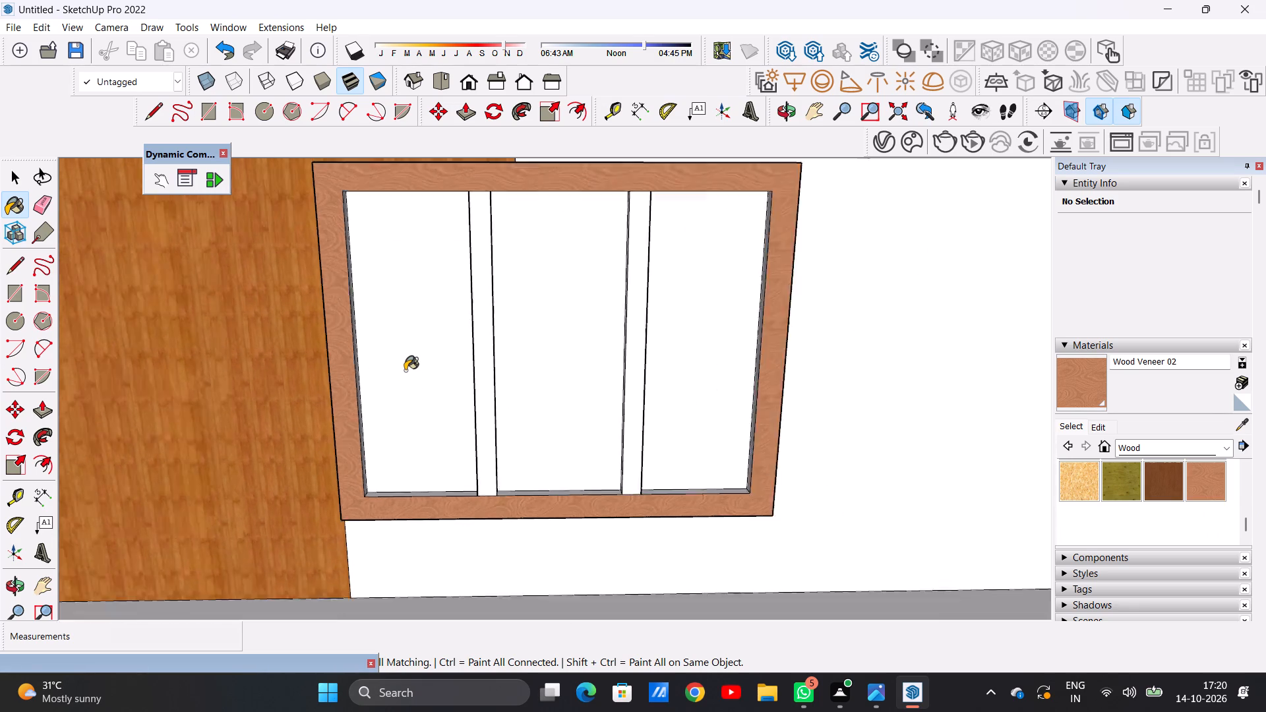
{"action": "scroll", "coordinate": [405, 371], "scroll_direction": "down", "scroll_amount": 9}
{"action": "scroll", "coordinate": [438, 332], "scroll_direction": "up", "scroll_amount": 12}
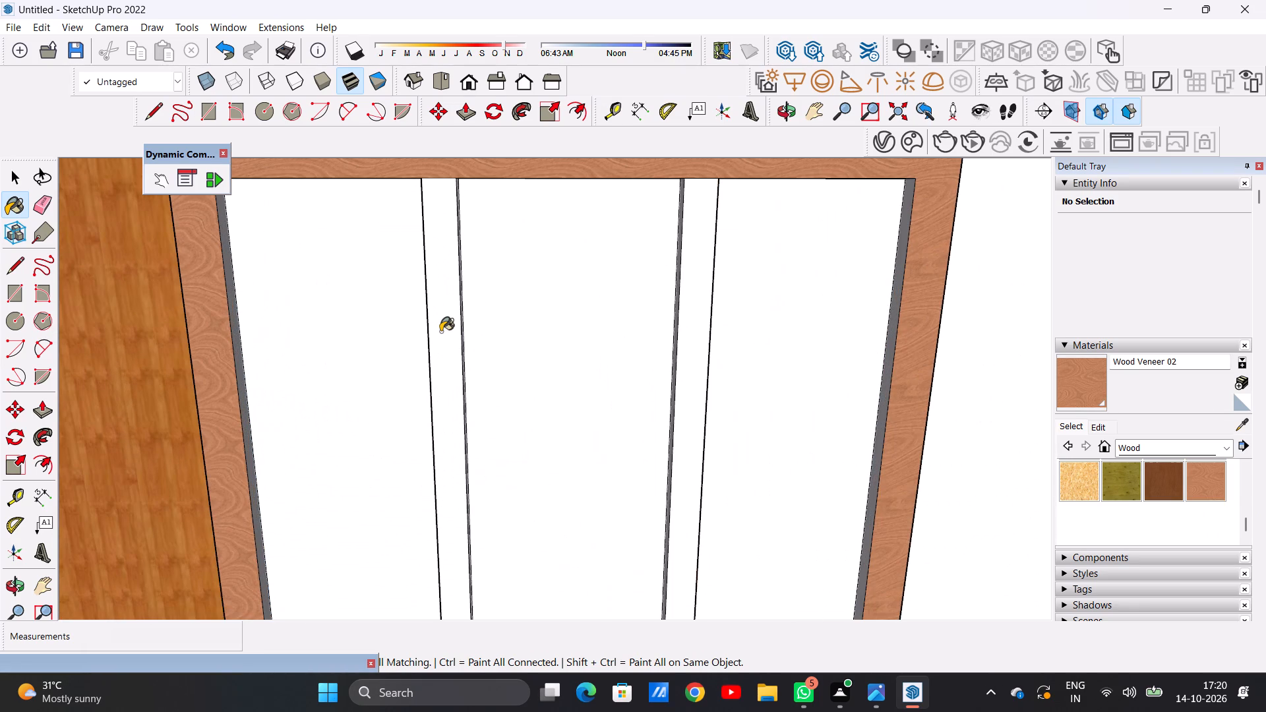
{"action": "left_click", "coordinate": [440, 332]}
{"action": "left_click", "coordinate": [698, 341]}
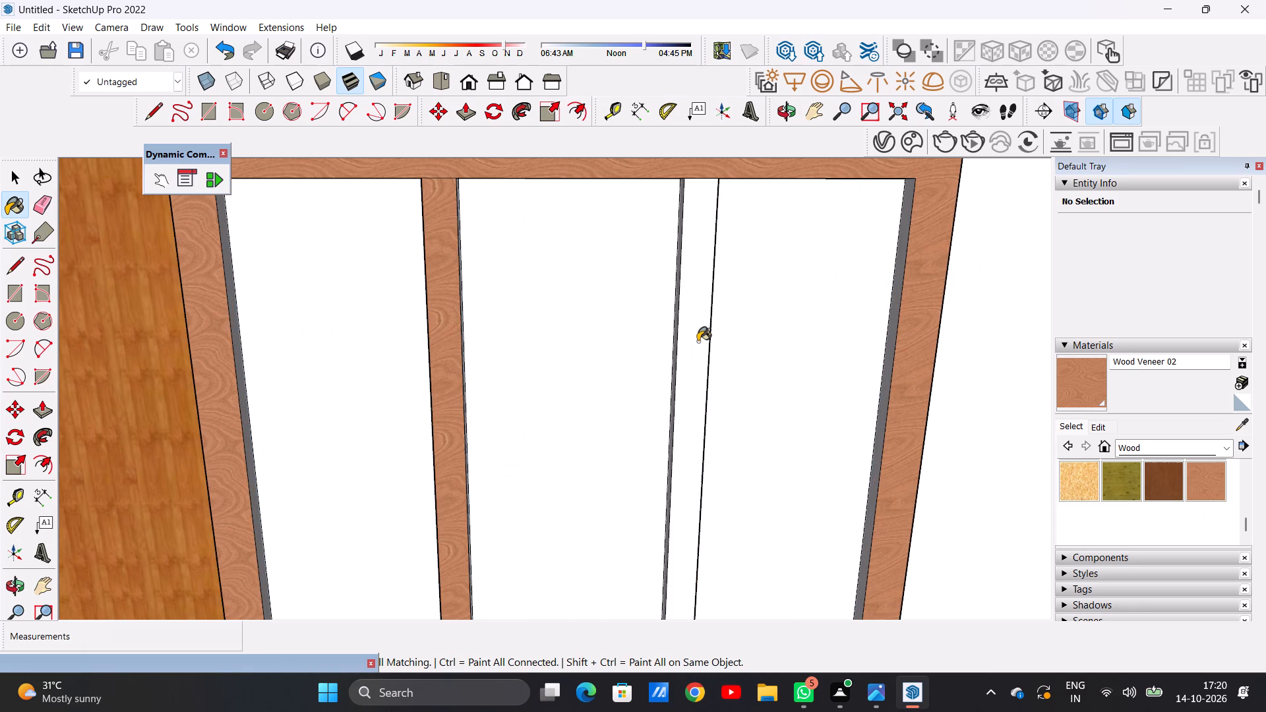
{"action": "scroll", "coordinate": [560, 297], "scroll_direction": "down", "scroll_amount": 9}
Paint the upper window's right-facing sides with Wood Veneer 02: the left jamb's inner face, both mullions and the frame's outer right side.
{"action": "middle_click_drag", "start_coordinate": [589, 317], "coordinate": [407, 293]}
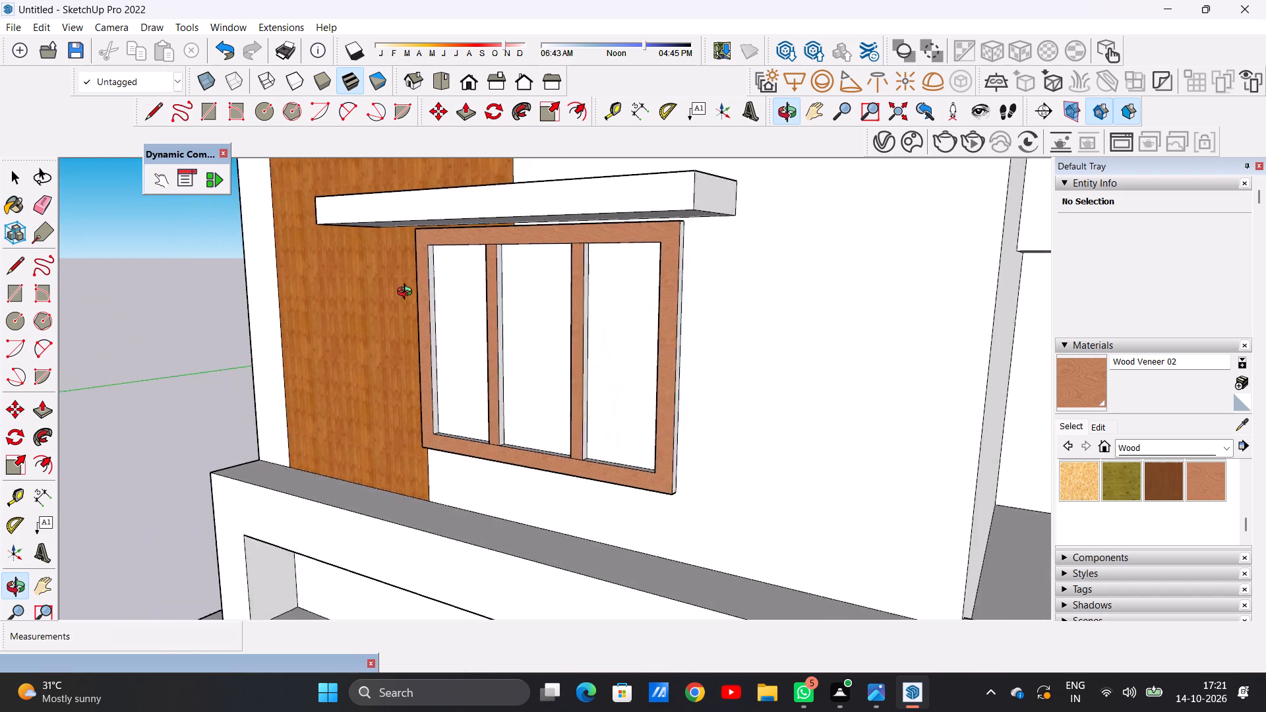
{"action": "middle_click_drag", "start_coordinate": [407, 293], "coordinate": [362, 312]}
{"action": "scroll", "coordinate": [677, 310], "scroll_direction": "up", "scroll_amount": 5}
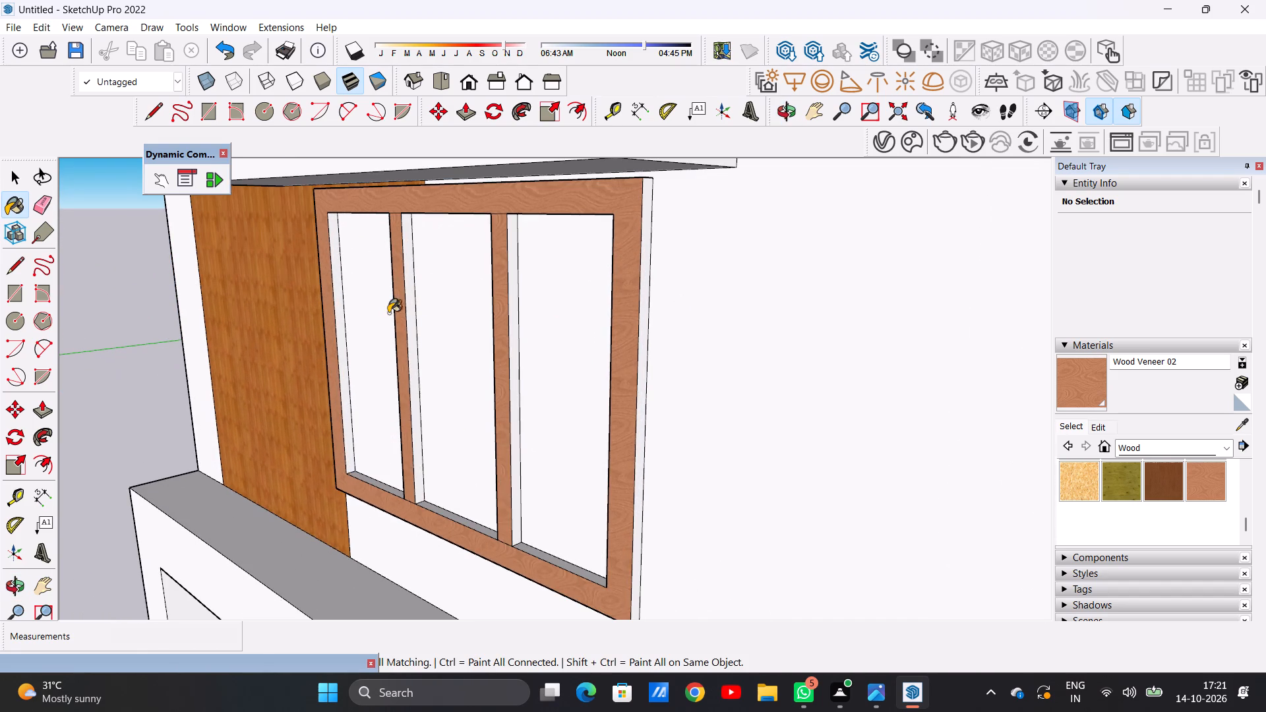
{"action": "scroll", "coordinate": [349, 313], "scroll_direction": "up", "scroll_amount": 5}
{"action": "left_click", "coordinate": [330, 303]}
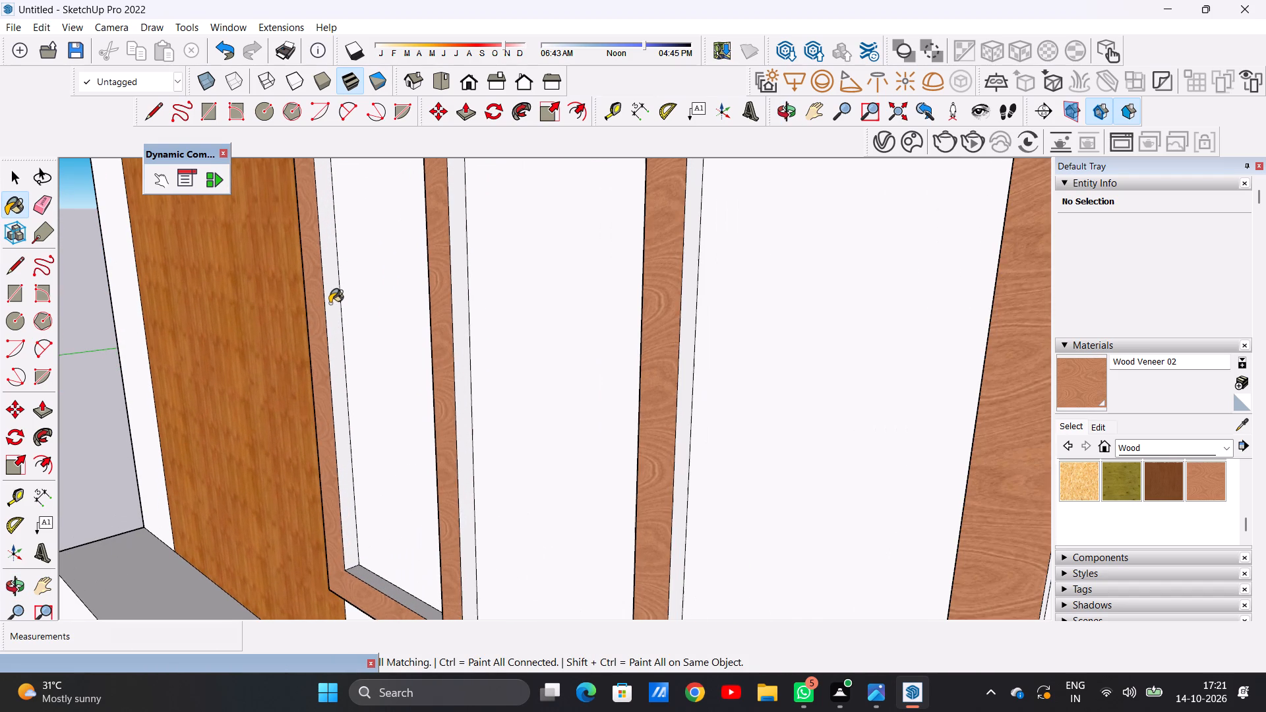
{"action": "left_click", "coordinate": [457, 350]}
{"action": "scroll", "coordinate": [431, 342], "scroll_direction": "down", "scroll_amount": 4}
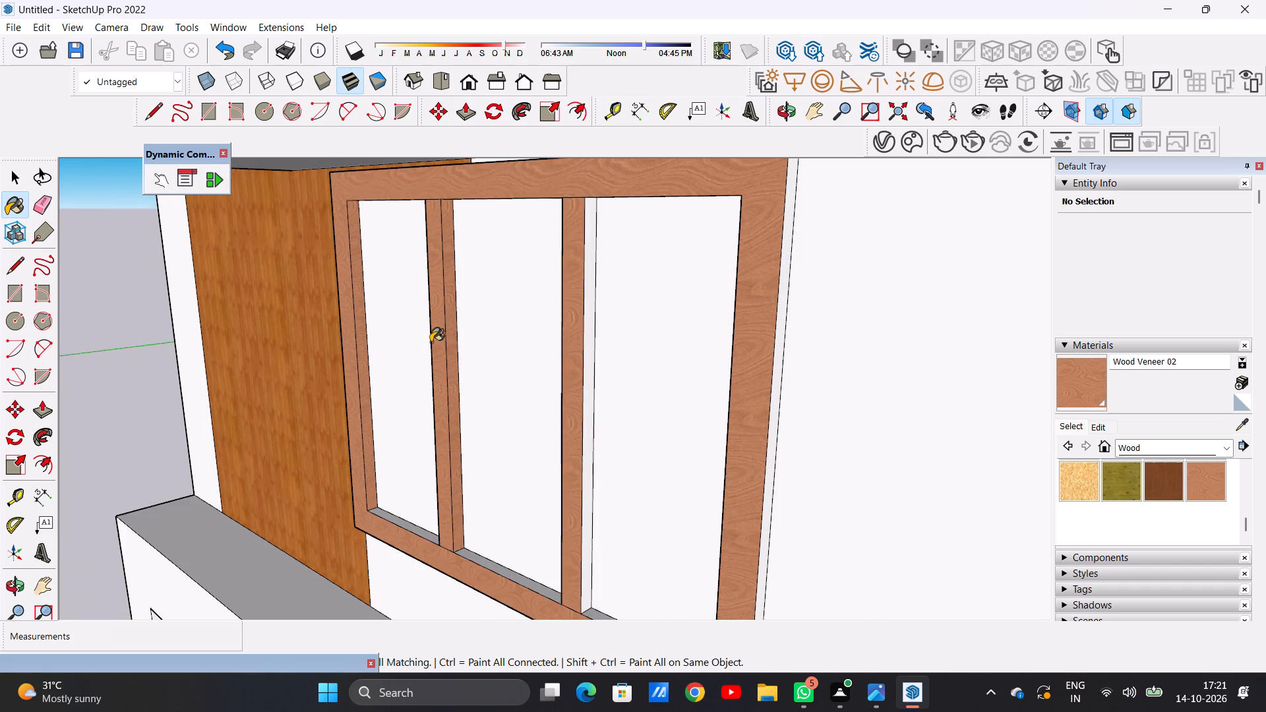
{"action": "scroll", "coordinate": [431, 342], "scroll_direction": "down", "scroll_amount": 5}
{"action": "scroll", "coordinate": [506, 332], "scroll_direction": "up", "scroll_amount": 13}
{"action": "left_click", "coordinate": [512, 349]}
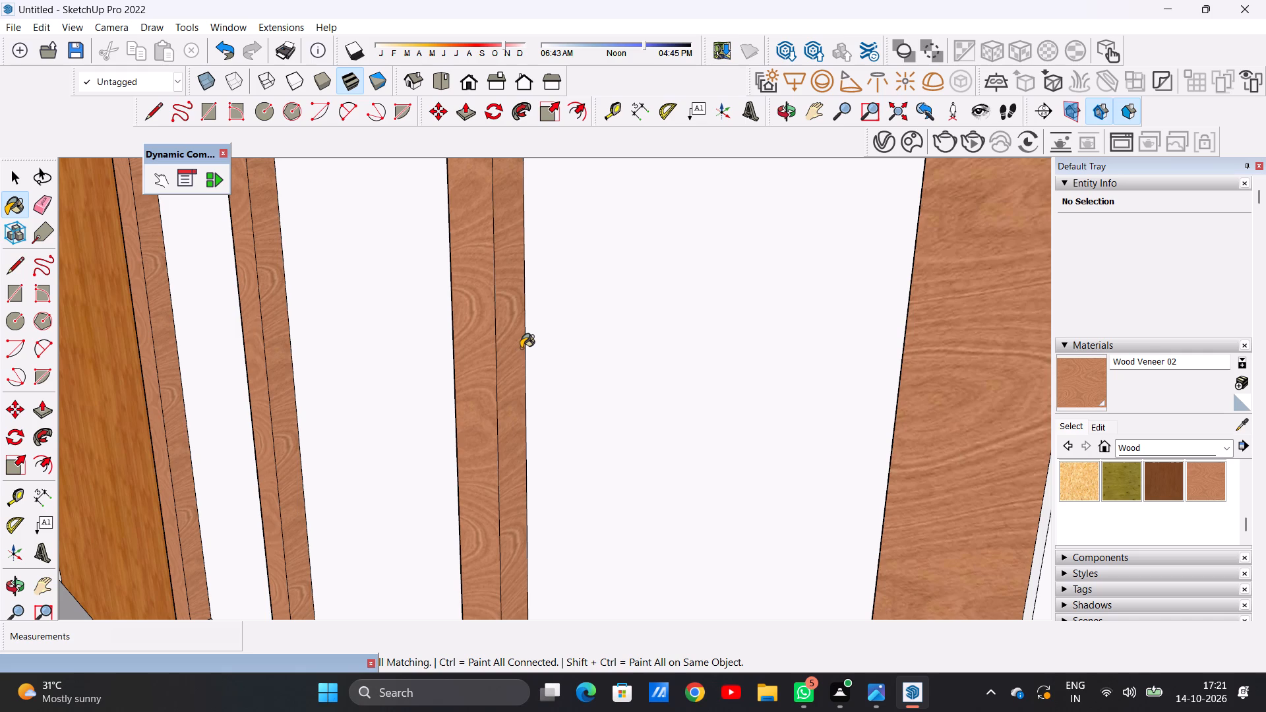
{"action": "scroll", "coordinate": [521, 348], "scroll_direction": "down", "scroll_amount": 2}
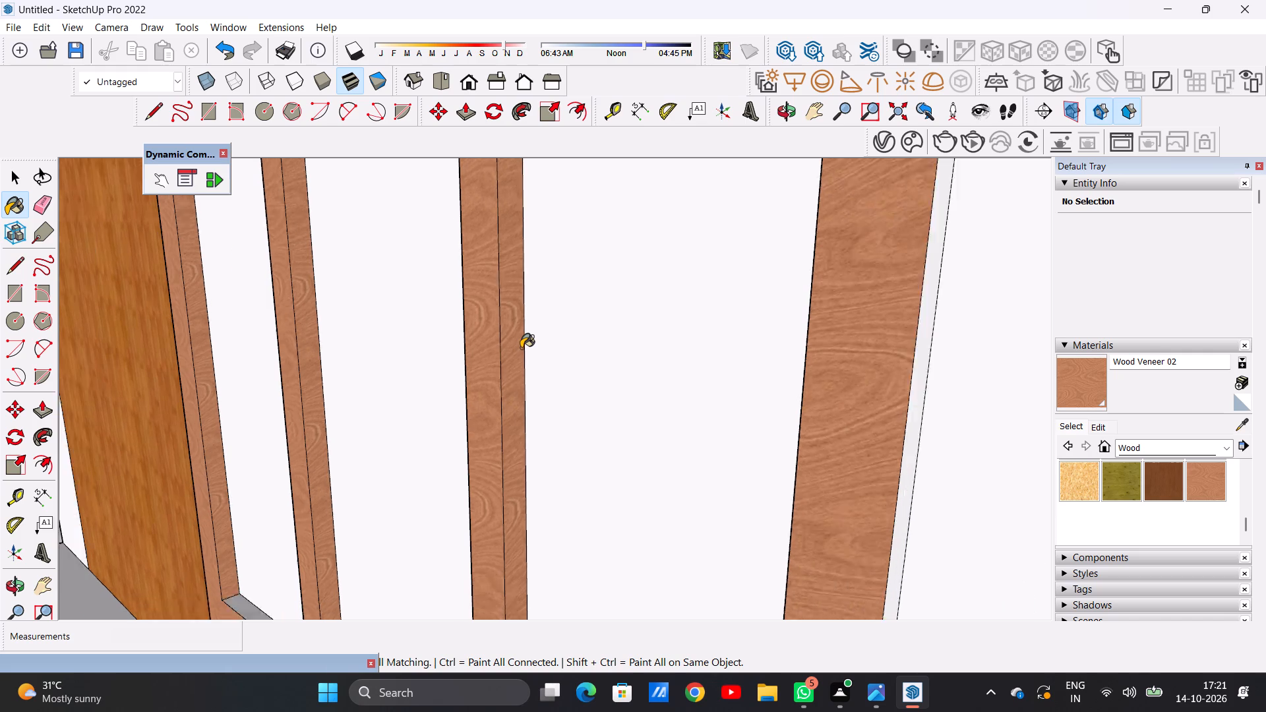
{"action": "scroll", "coordinate": [521, 348], "scroll_direction": "down", "scroll_amount": 11}
{"action": "scroll", "coordinate": [638, 312], "scroll_direction": "up", "scroll_amount": 6}
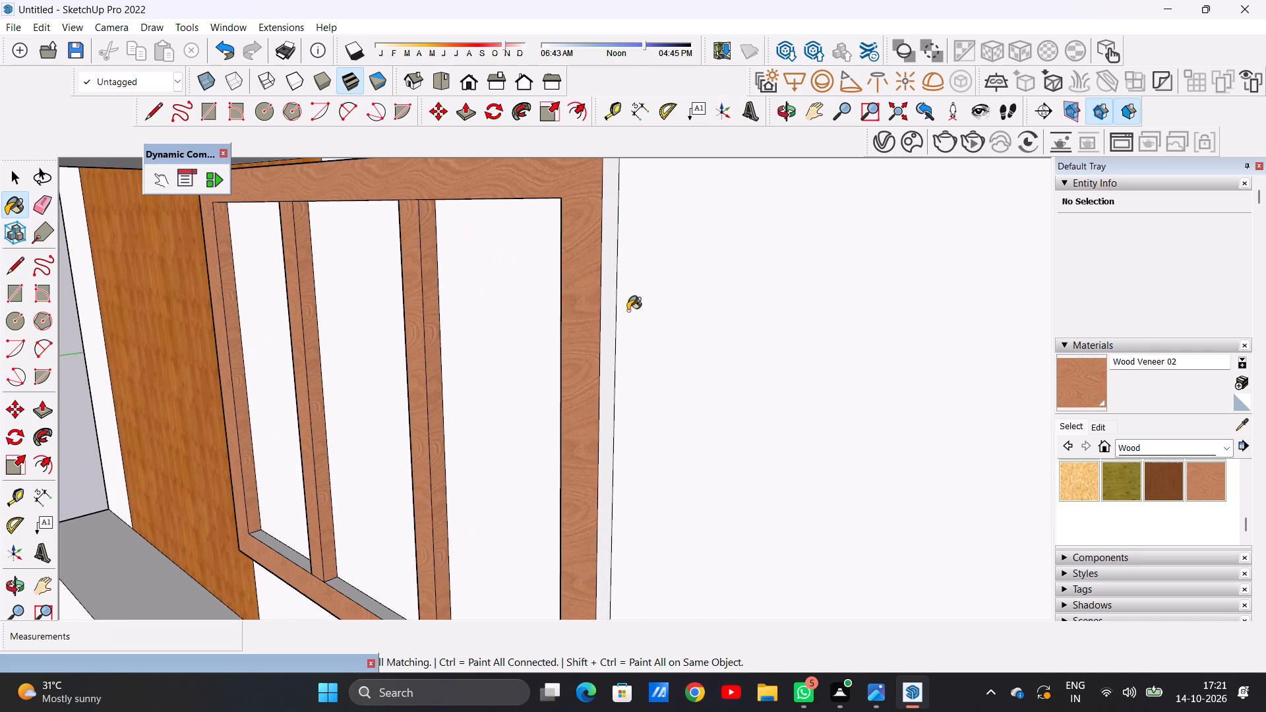
{"action": "left_click", "coordinate": [607, 316]}
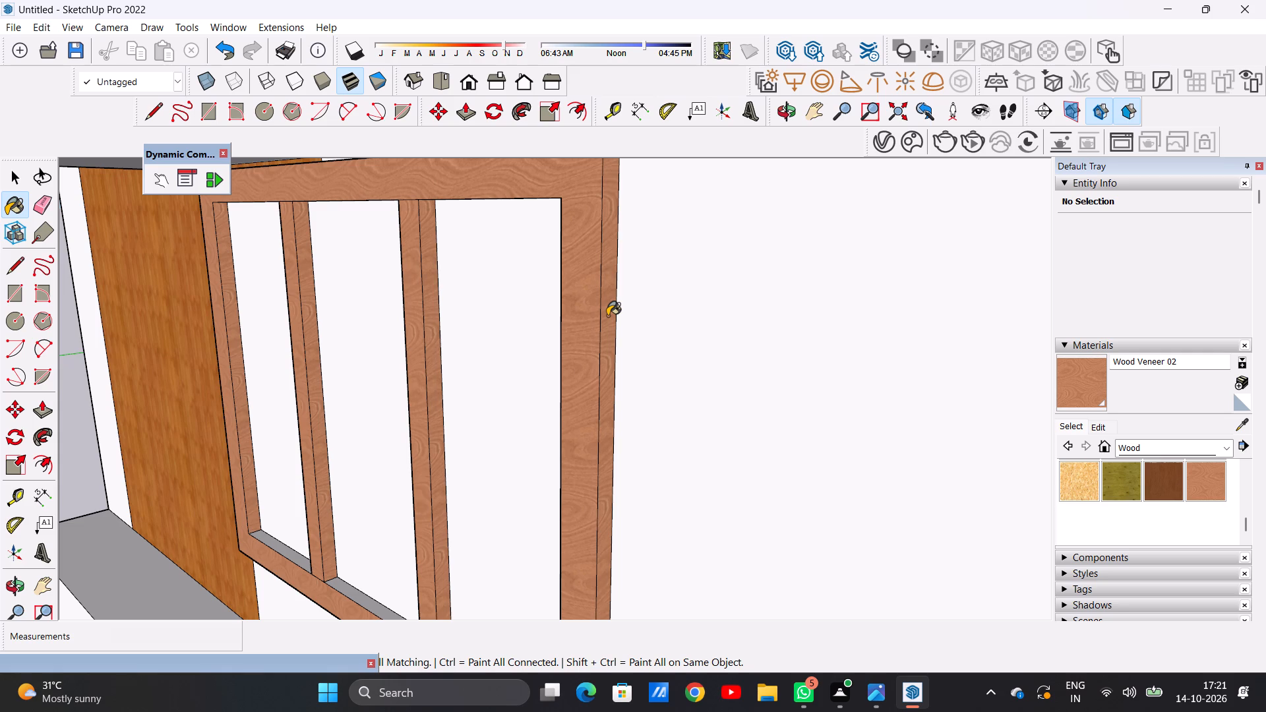
Paint the upper window's left-facing sides with Wood Veneer 02: the right jamb's inner face, both mullions and the frame's outer left side.
{"action": "scroll", "coordinate": [607, 316], "scroll_direction": "down", "scroll_amount": 10}
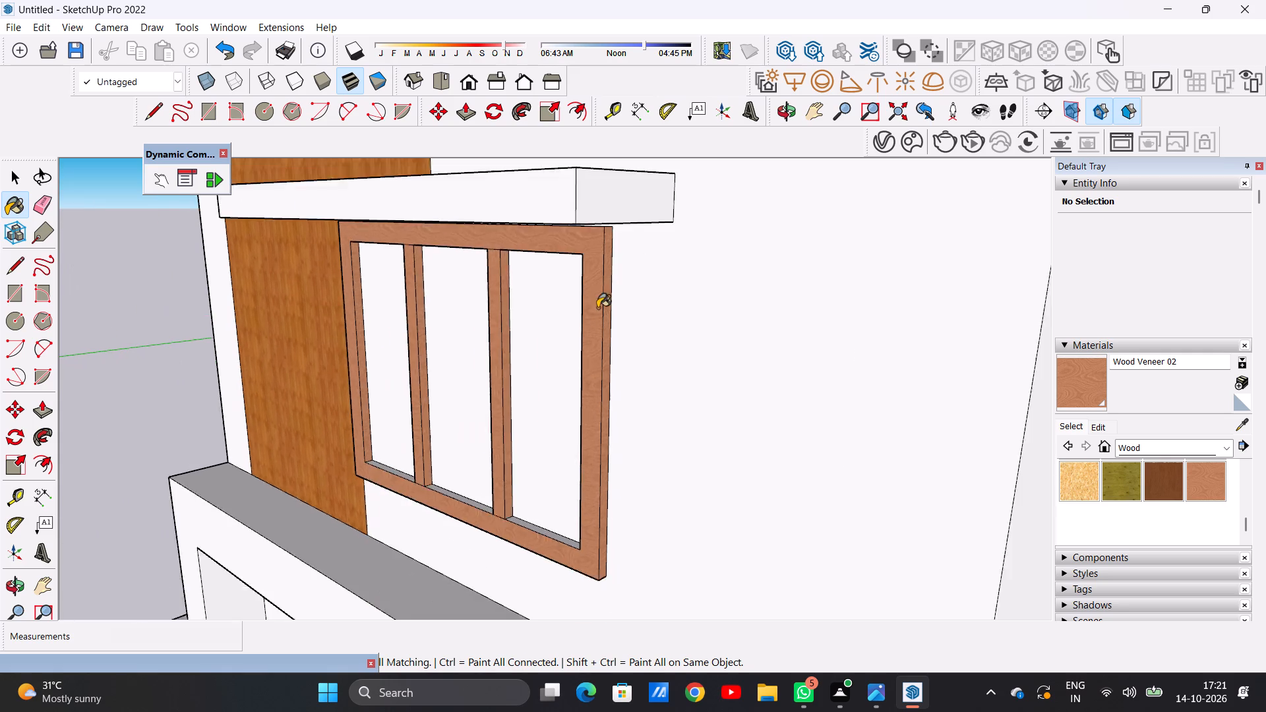
{"action": "scroll", "coordinate": [597, 308], "scroll_direction": "down", "scroll_amount": 8}
{"action": "scroll", "coordinate": [540, 372], "scroll_direction": "up", "scroll_amount": 13}
{"action": "middle_click_drag", "start_coordinate": [459, 377], "coordinate": [654, 409]}
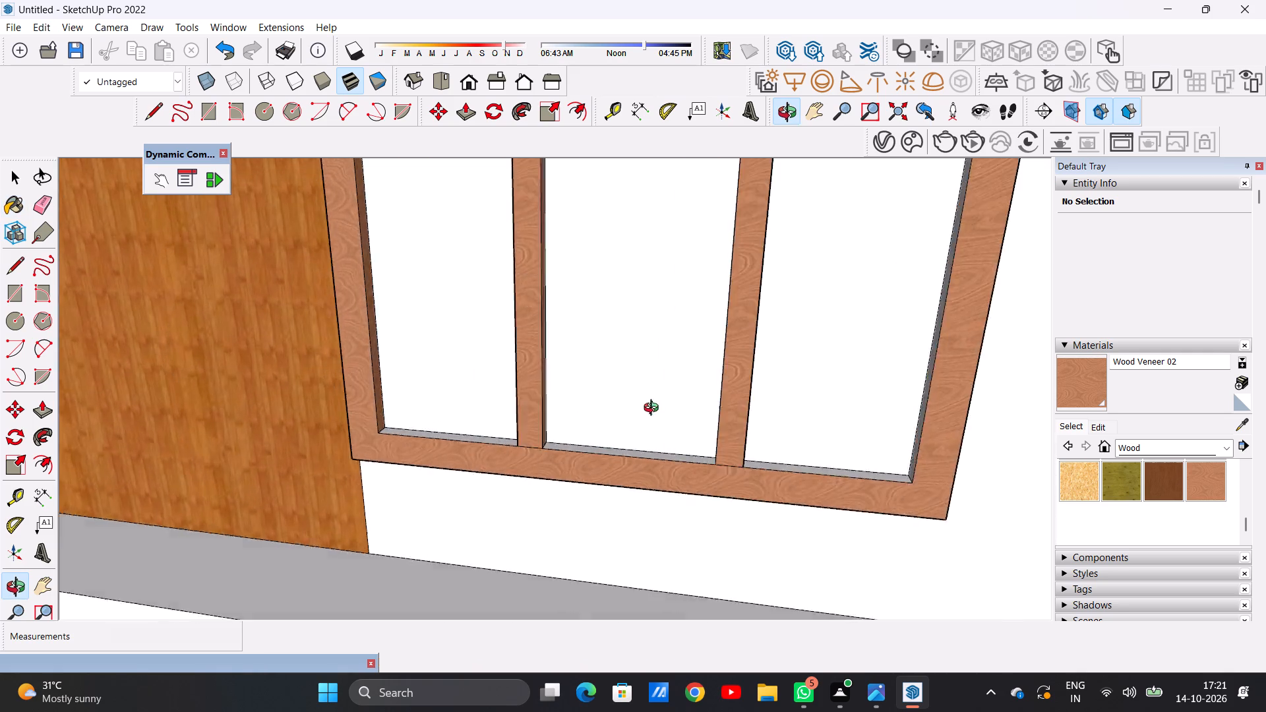
{"action": "middle_click_drag", "start_coordinate": [654, 409], "coordinate": [832, 409]}
{"action": "scroll", "coordinate": [684, 392], "scroll_direction": "down", "scroll_amount": 9}
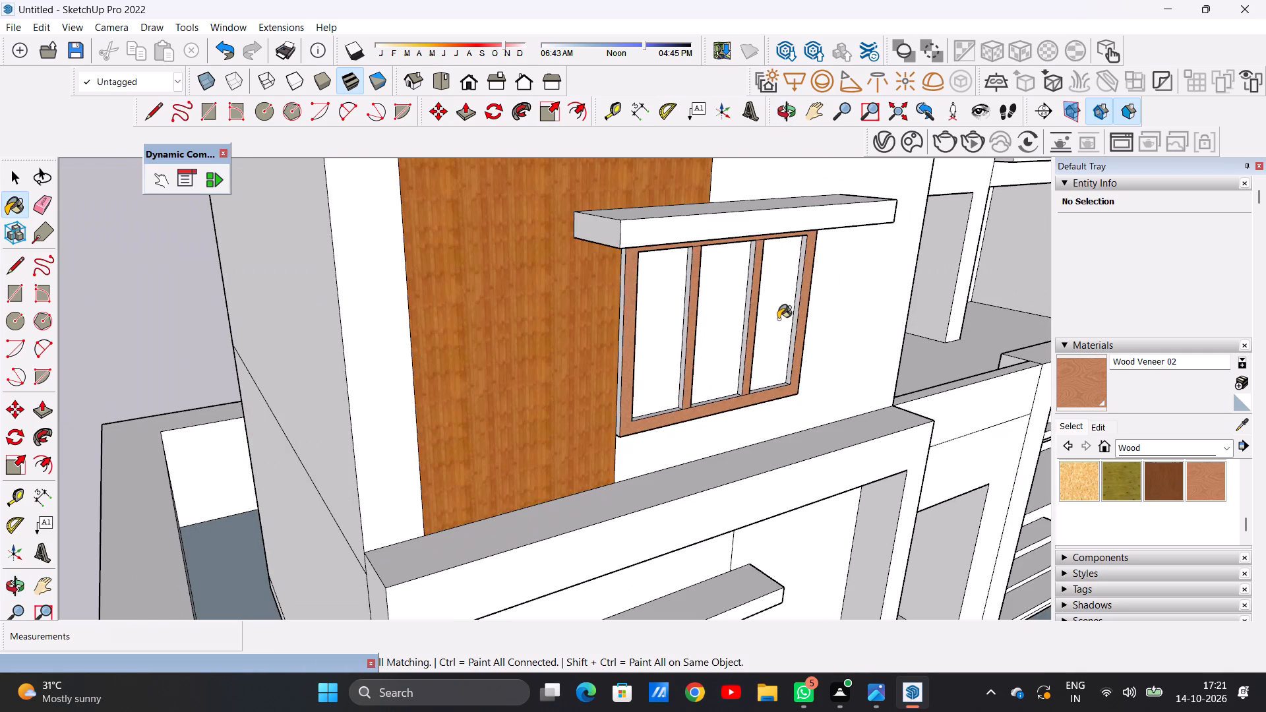
{"action": "scroll", "coordinate": [780, 310], "scroll_direction": "up", "scroll_amount": 16}
{"action": "scroll", "coordinate": [806, 307], "scroll_direction": "down", "scroll_amount": 1}
{"action": "scroll", "coordinate": [806, 307], "scroll_direction": "up", "scroll_amount": 3}
{"action": "left_click", "coordinate": [818, 289]}
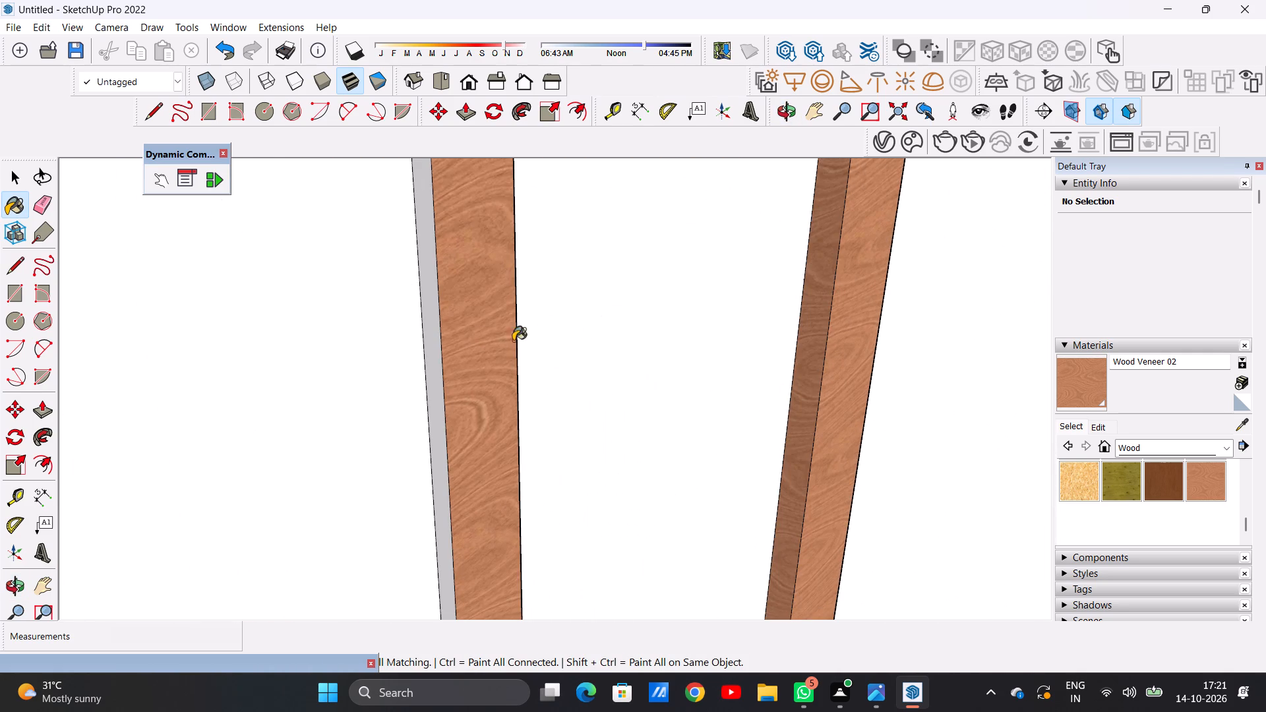
{"action": "left_click", "coordinate": [433, 354]}
{"action": "scroll", "coordinate": [596, 384], "scroll_direction": "down", "scroll_amount": 18}
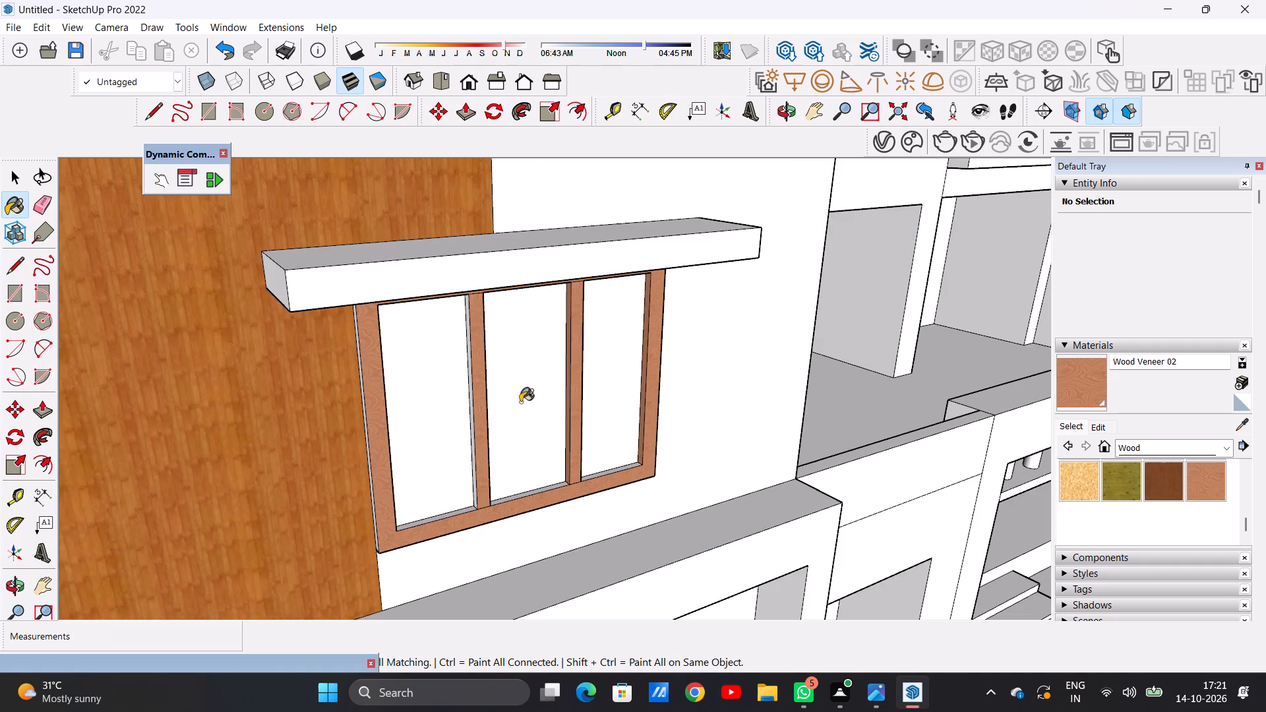
{"action": "middle_click_drag", "start_coordinate": [483, 415], "coordinate": [535, 387]}
{"action": "scroll", "coordinate": [540, 380], "scroll_direction": "up", "scroll_amount": 15}
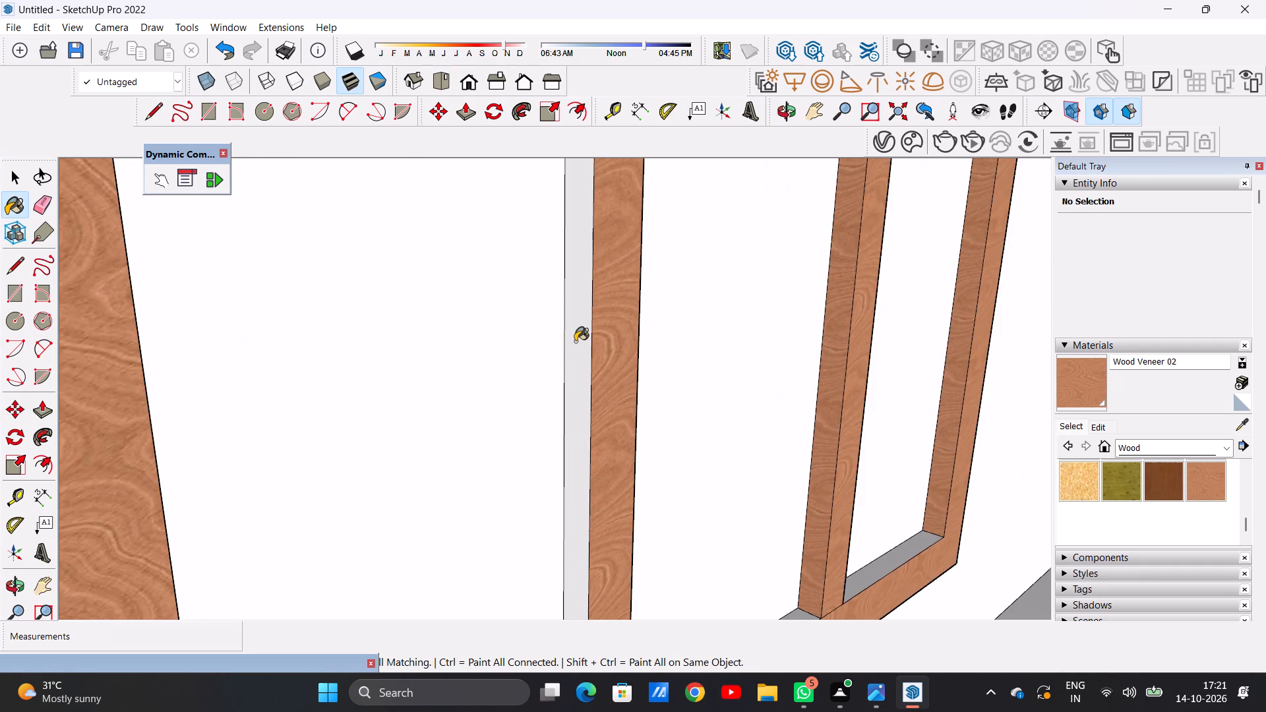
{"action": "left_click", "coordinate": [575, 341]}
{"action": "scroll", "coordinate": [497, 392], "scroll_direction": "down", "scroll_amount": 15}
{"action": "scroll", "coordinate": [419, 398], "scroll_direction": "up", "scroll_amount": 8}
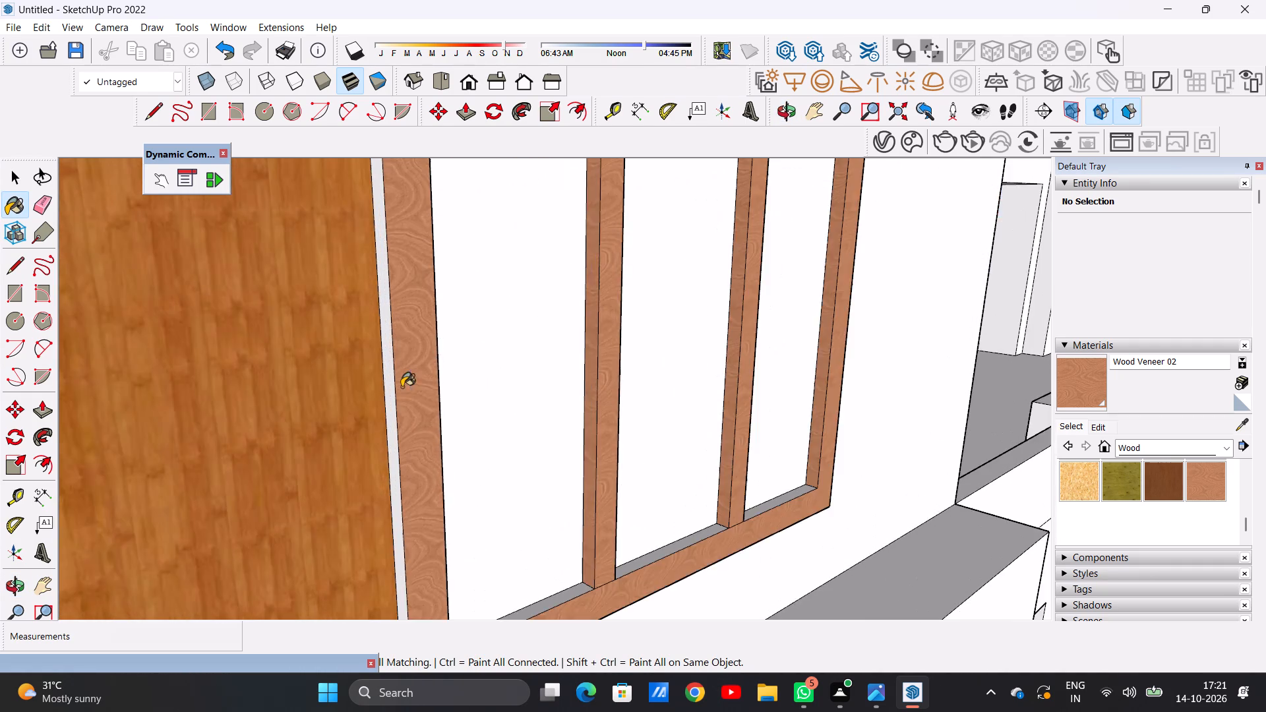
{"action": "scroll", "coordinate": [393, 383], "scroll_direction": "up", "scroll_amount": 13}
{"action": "left_click", "coordinate": [389, 370]}
Paint the three upward-facing inner faces of the upper window's bottom rail with Wood Veneer 02.
{"action": "scroll", "coordinate": [399, 381], "scroll_direction": "down", "scroll_amount": 9}
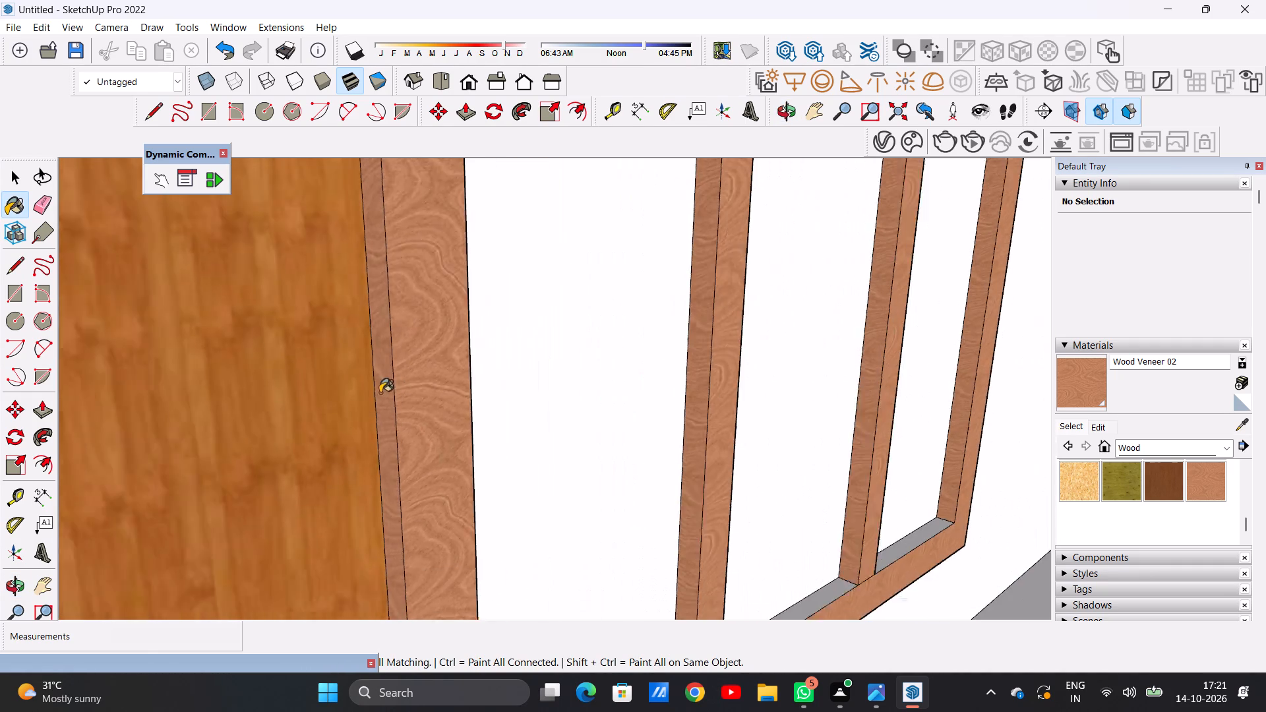
{"action": "scroll", "coordinate": [380, 393], "scroll_direction": "down", "scroll_amount": 18}
{"action": "middle_click_drag", "start_coordinate": [595, 403], "coordinate": [381, 413]}
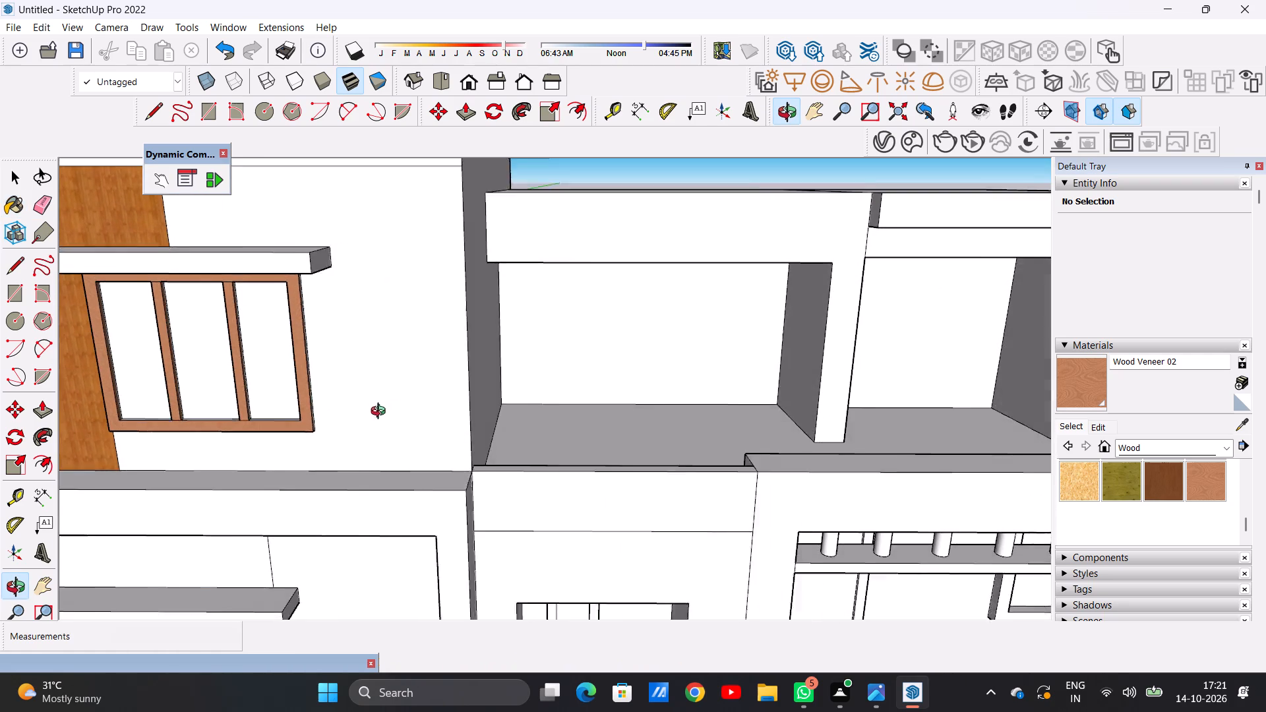
{"action": "middle_click_drag", "start_coordinate": [381, 413], "coordinate": [365, 414]}
{"action": "scroll", "coordinate": [333, 400], "scroll_direction": "down", "scroll_amount": 4}
{"action": "scroll", "coordinate": [180, 378], "scroll_direction": "up", "scroll_amount": 13}
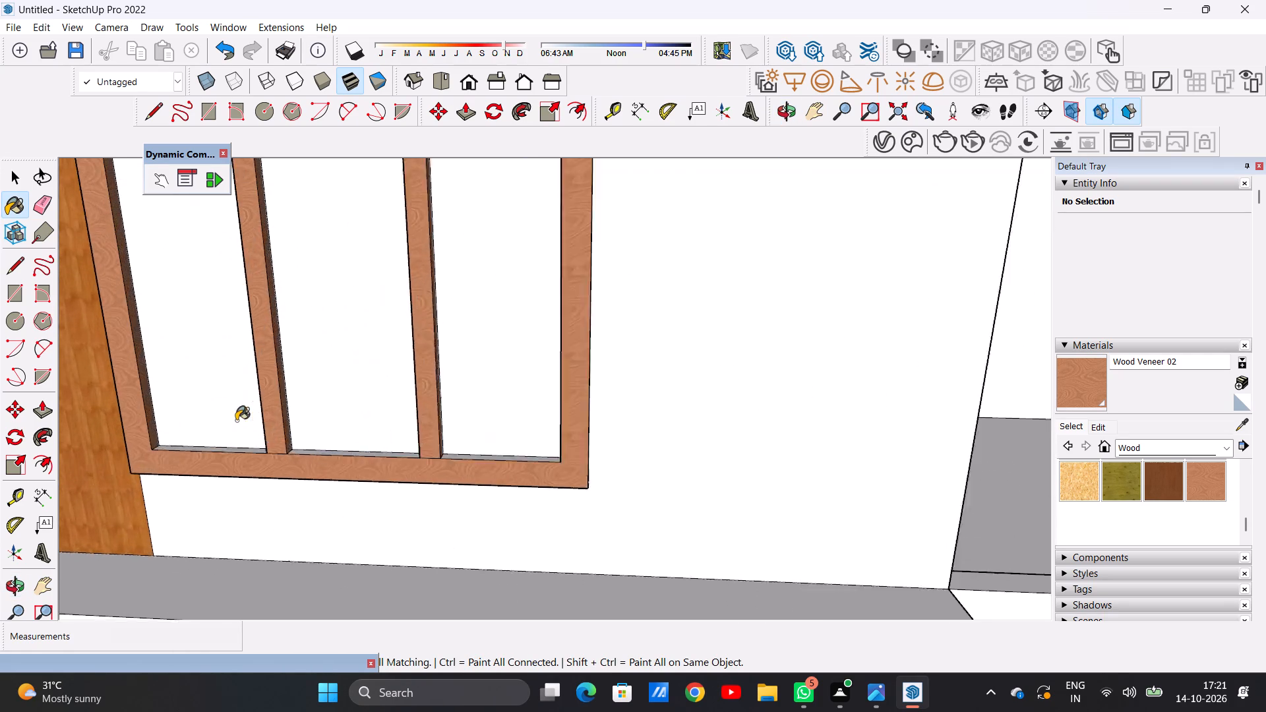
{"action": "scroll", "coordinate": [236, 421], "scroll_direction": "up", "scroll_amount": 15}
{"action": "left_click", "coordinate": [243, 462]}
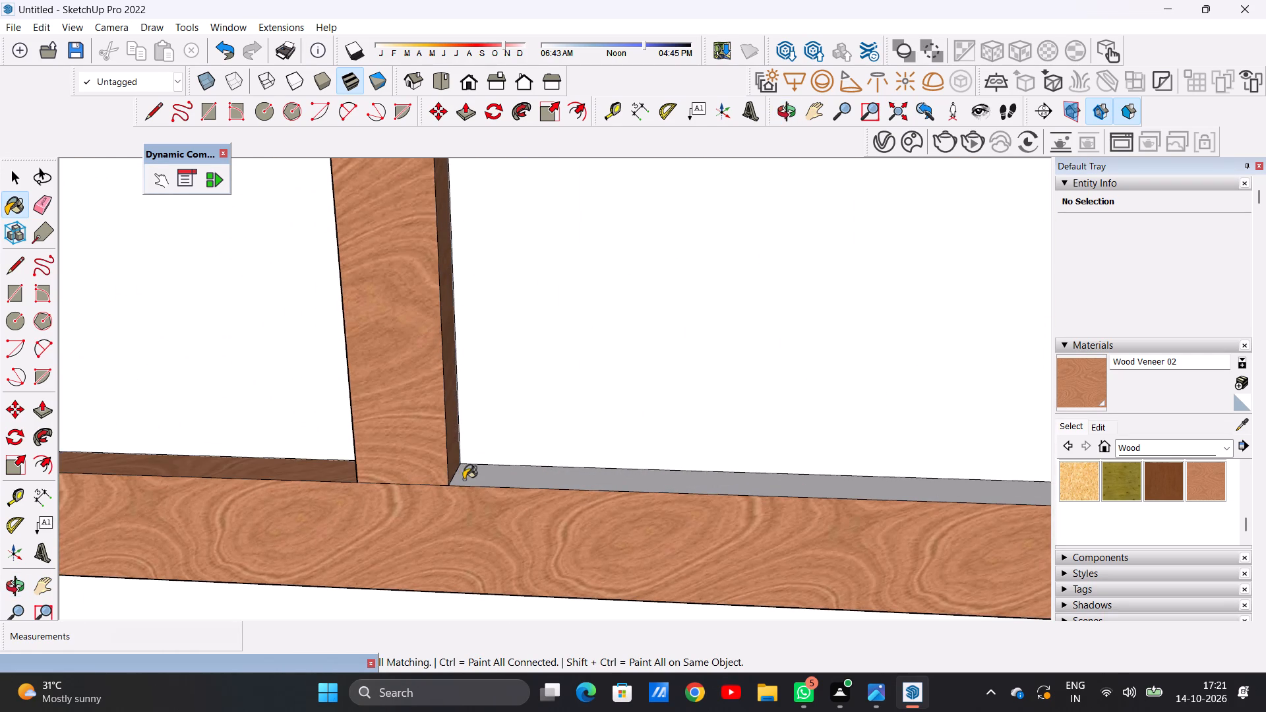
{"action": "left_click", "coordinate": [474, 478]}
{"action": "scroll", "coordinate": [424, 460], "scroll_direction": "down", "scroll_amount": 13}
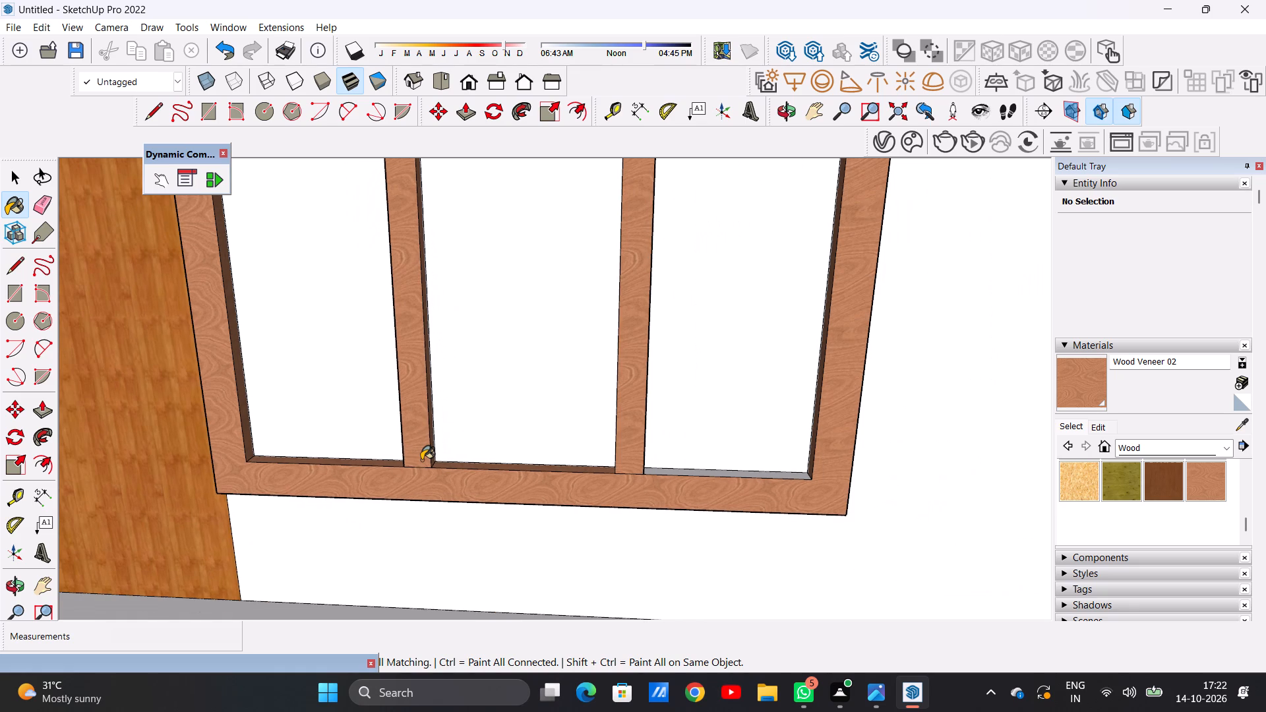
{"action": "scroll", "coordinate": [488, 465], "scroll_direction": "up", "scroll_amount": 6}
{"action": "scroll", "coordinate": [633, 485], "scroll_direction": "up", "scroll_amount": 4}
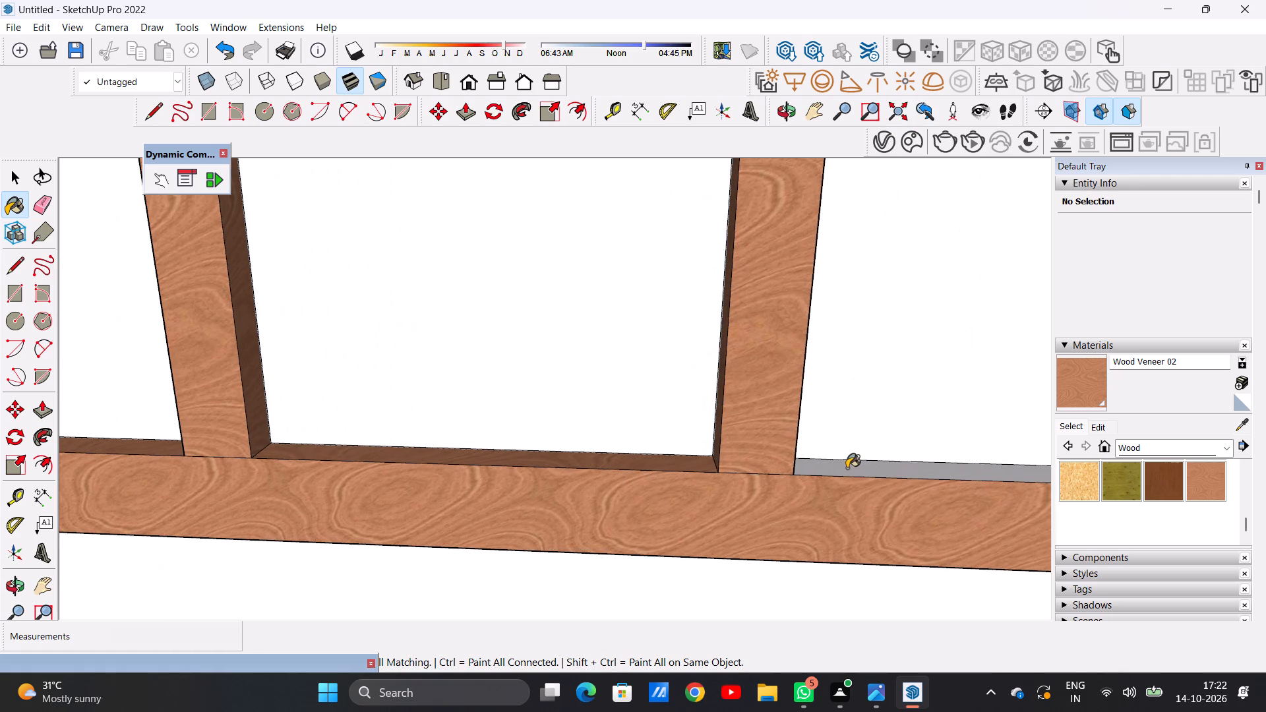
{"action": "left_click", "coordinate": [847, 468]}
Paint the three downward-facing inner faces of the upper window's top rail with Wood Veneer 02.
{"action": "scroll", "coordinate": [605, 479], "scroll_direction": "down", "scroll_amount": 20}
{"action": "scroll", "coordinate": [605, 479], "scroll_direction": "down", "scroll_amount": 1}
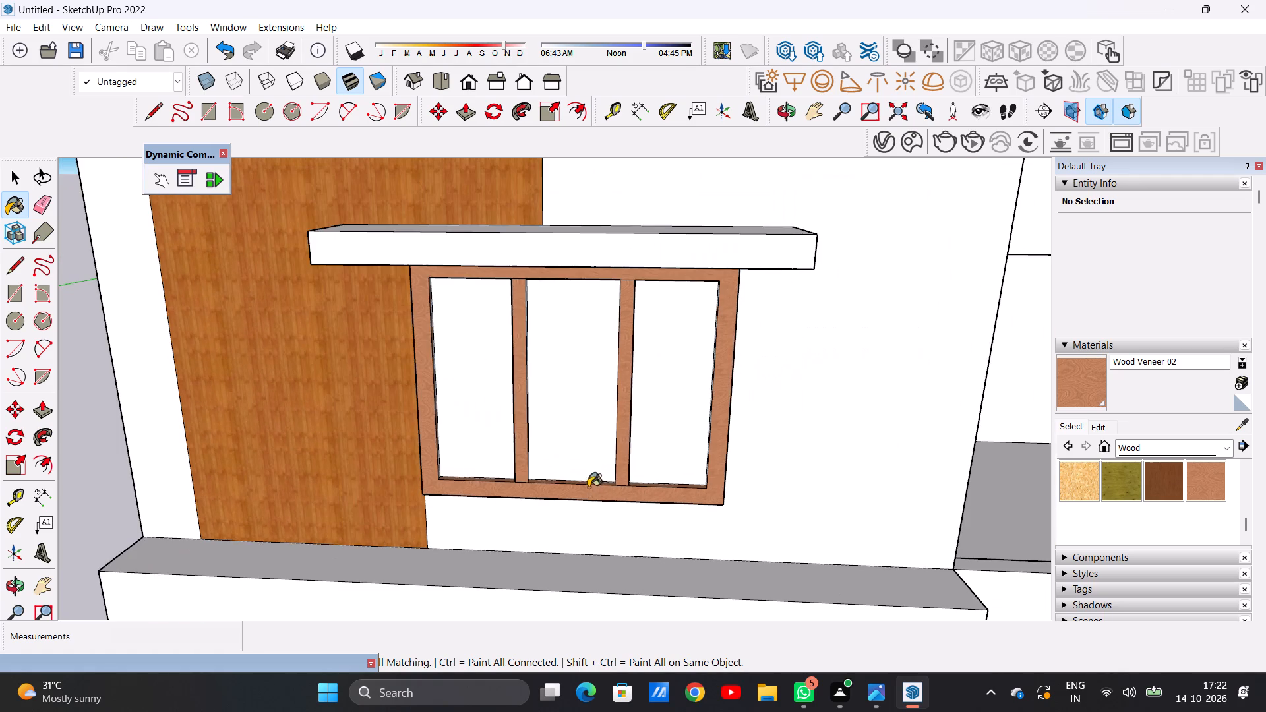
{"action": "middle_click_drag", "start_coordinate": [588, 487], "coordinate": [562, 272]}
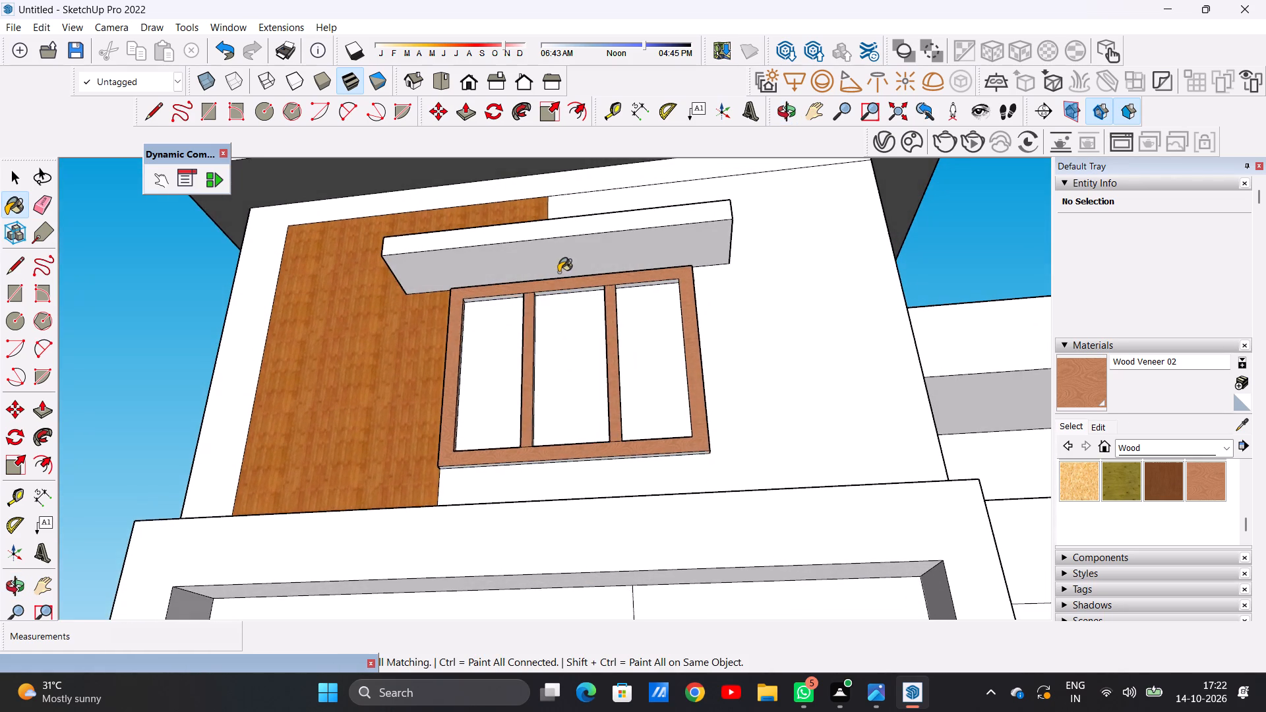
{"action": "scroll", "coordinate": [524, 312], "scroll_direction": "up", "scroll_amount": 16}
{"action": "left_click", "coordinate": [463, 264]}
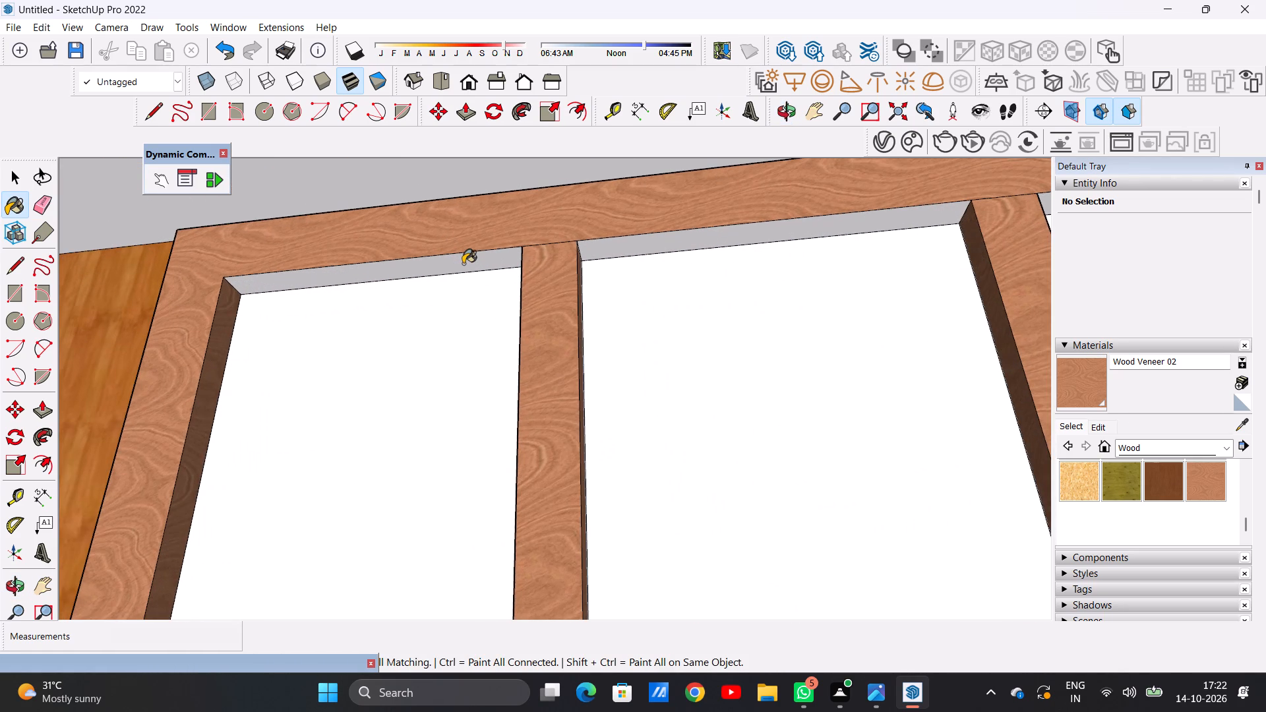
{"action": "left_click", "coordinate": [595, 254]}
{"action": "scroll", "coordinate": [400, 359], "scroll_direction": "down", "scroll_amount": 7}
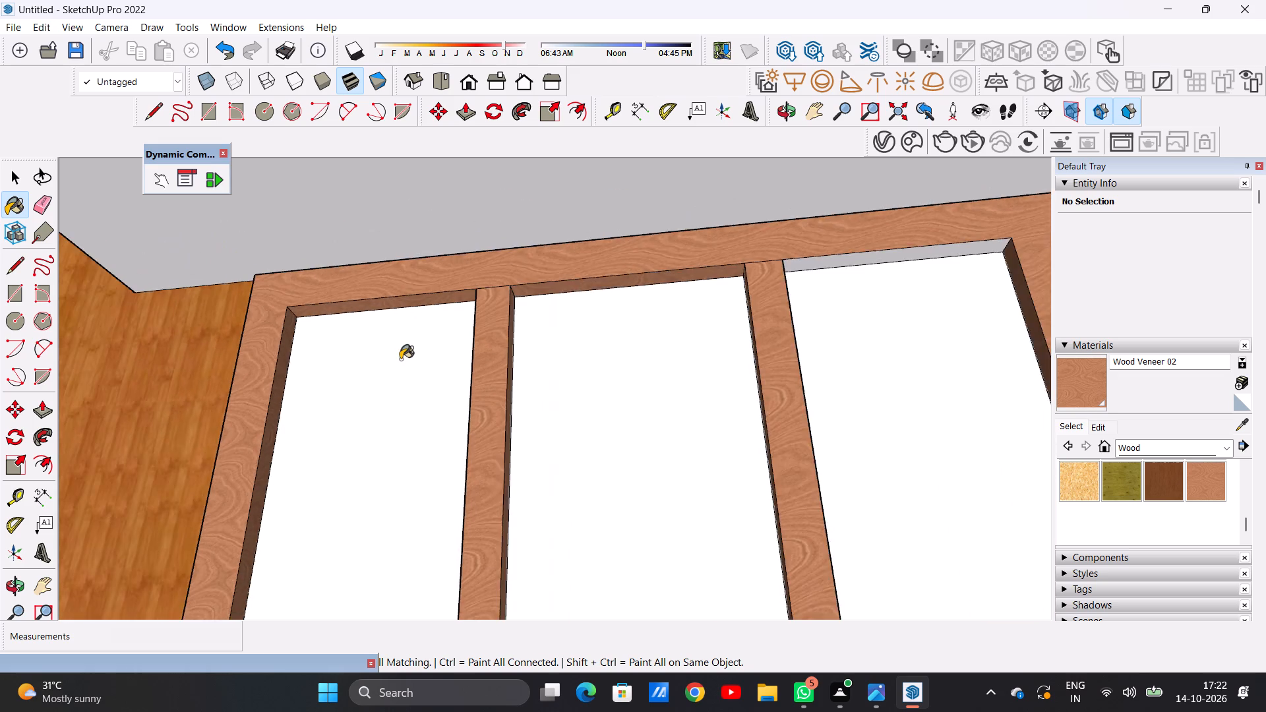
{"action": "scroll", "coordinate": [400, 359], "scroll_direction": "down", "scroll_amount": 3}
{"action": "scroll", "coordinate": [660, 309], "scroll_direction": "up", "scroll_amount": 14}
{"action": "left_click", "coordinate": [645, 285]}
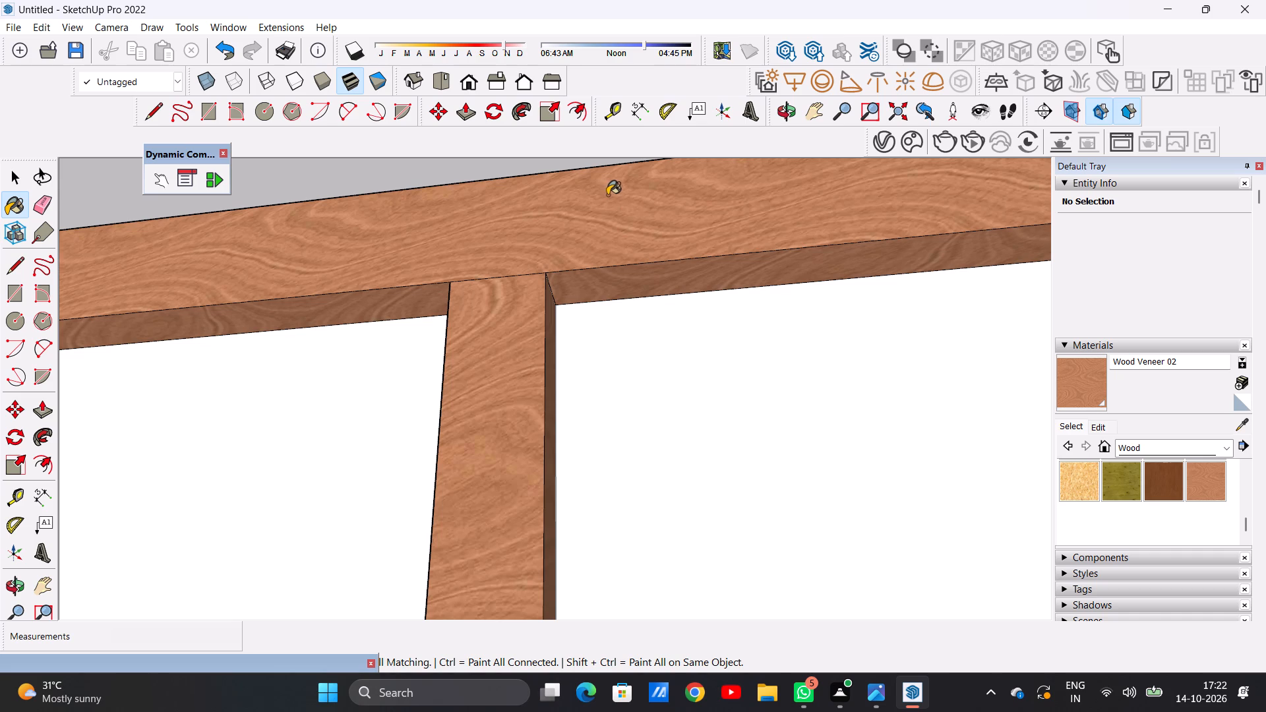
Paint the narrow outer top face of the upper window frame, beneath the sunshade, with Wood Veneer 02, leaving the wall strip unpainted.
{"action": "scroll", "coordinate": [545, 308], "scroll_direction": "down", "scroll_amount": 20}
{"action": "scroll", "coordinate": [545, 308], "scroll_direction": "down", "scroll_amount": 4}
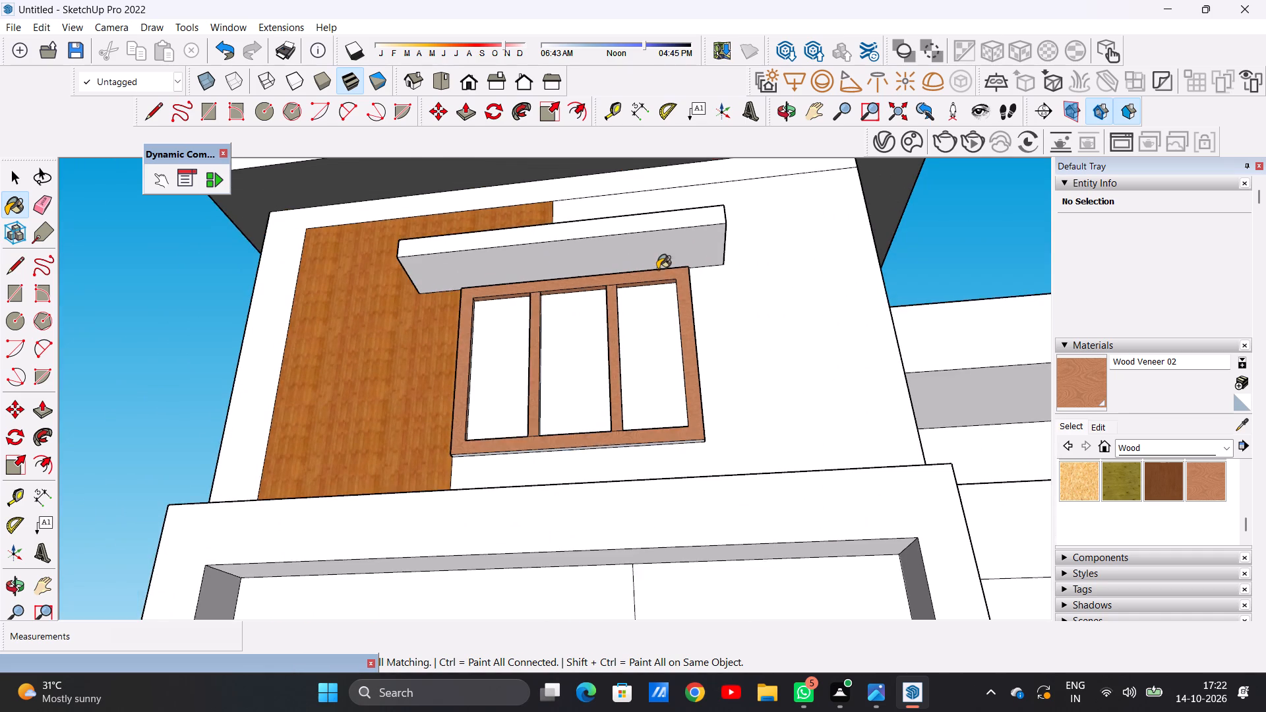
{"action": "middle_click_drag", "start_coordinate": [639, 304], "coordinate": [628, 465]}
{"action": "scroll", "coordinate": [599, 342], "scroll_direction": "up", "scroll_amount": 3}
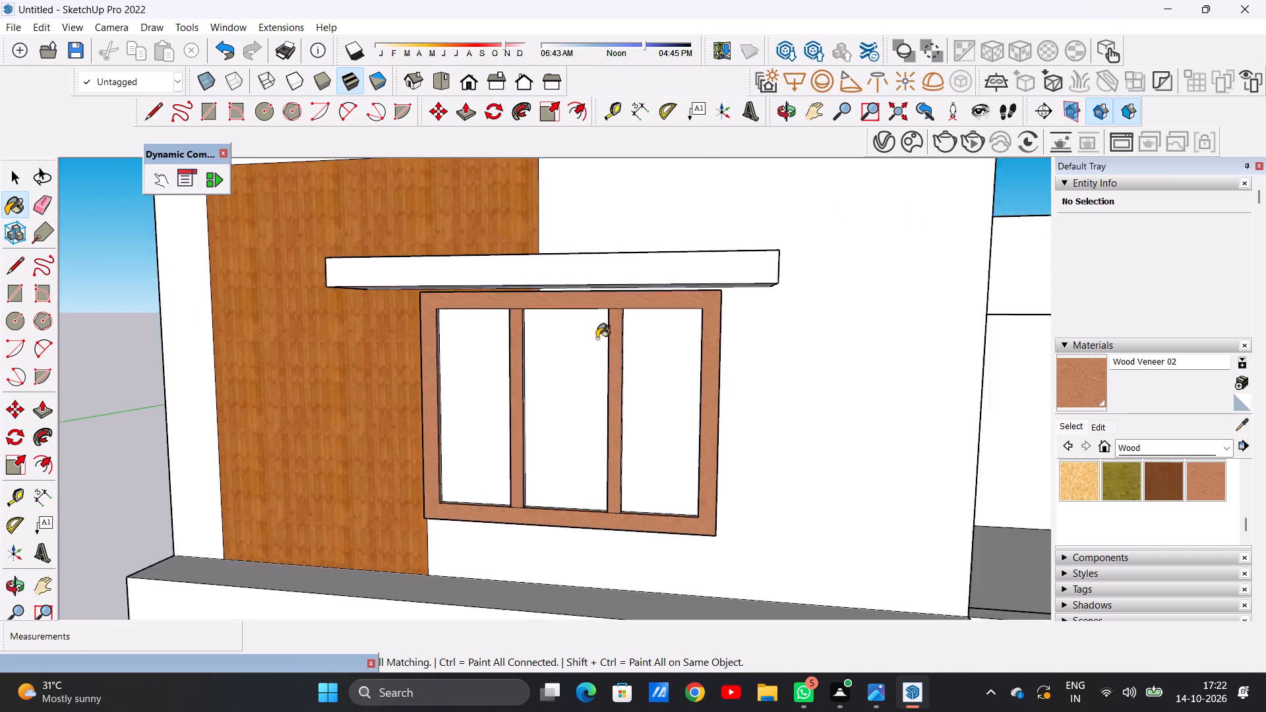
{"action": "scroll", "coordinate": [597, 338], "scroll_direction": "up", "scroll_amount": 4}
{"action": "scroll", "coordinate": [605, 282], "scroll_direction": "up", "scroll_amount": 8}
{"action": "scroll", "coordinate": [625, 251], "scroll_direction": "down", "scroll_amount": 1}
{"action": "scroll", "coordinate": [625, 251], "scroll_direction": "up", "scroll_amount": 3}
{"action": "middle_click_drag", "start_coordinate": [619, 219], "coordinate": [619, 241]}
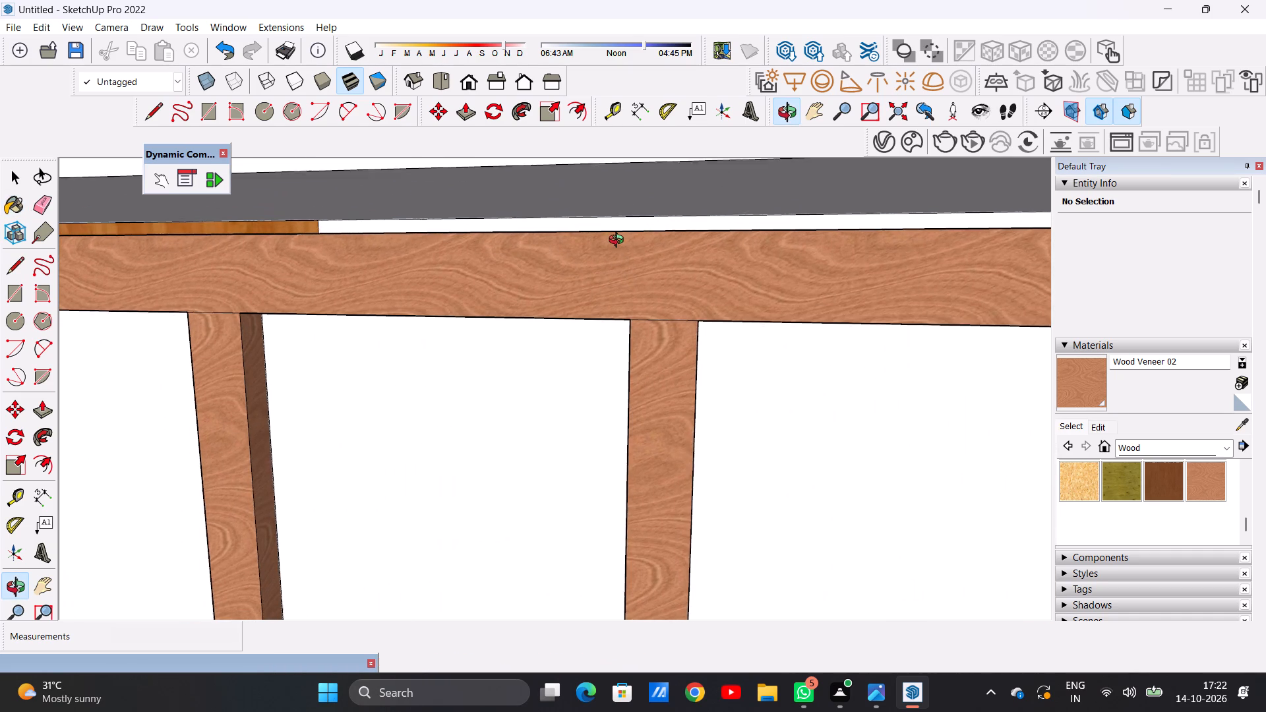
{"action": "middle_click_drag", "start_coordinate": [619, 241], "coordinate": [620, 248]}
{"action": "scroll", "coordinate": [626, 229], "scroll_direction": "up", "scroll_amount": 12}
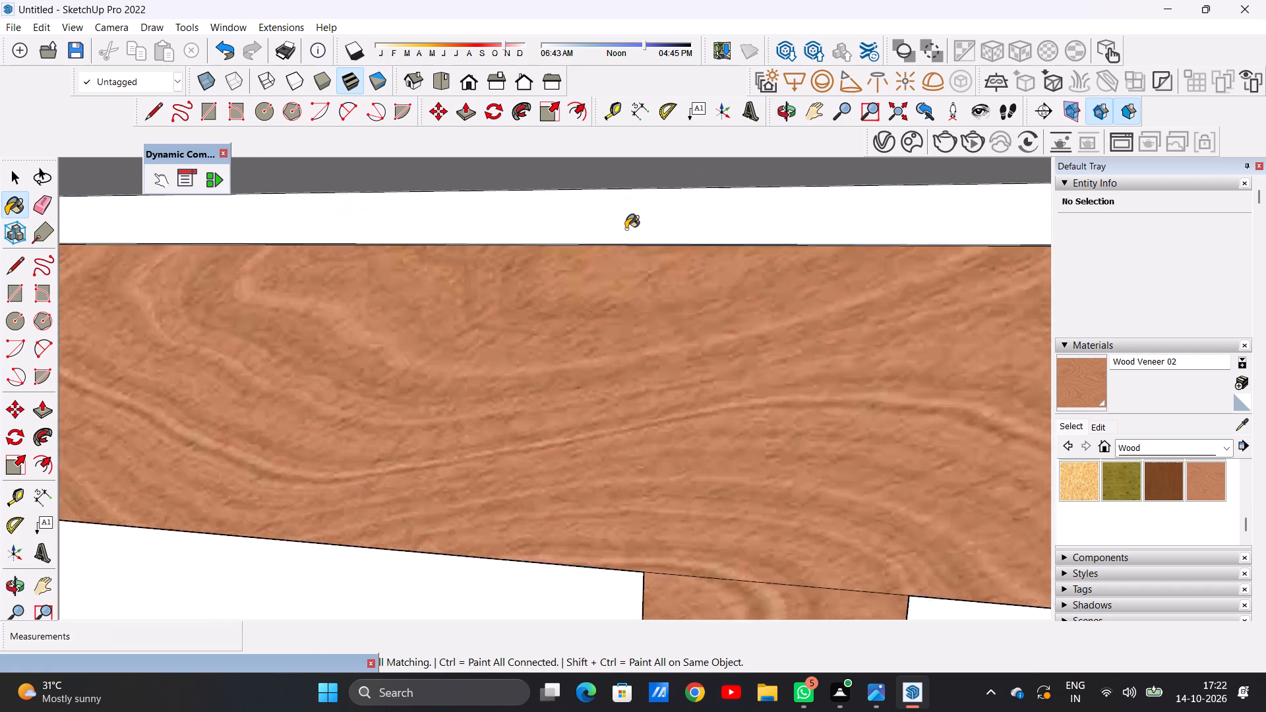
{"action": "scroll", "coordinate": [626, 229], "scroll_direction": "up", "scroll_amount": 6}
{"action": "left_click", "coordinate": [624, 252]}
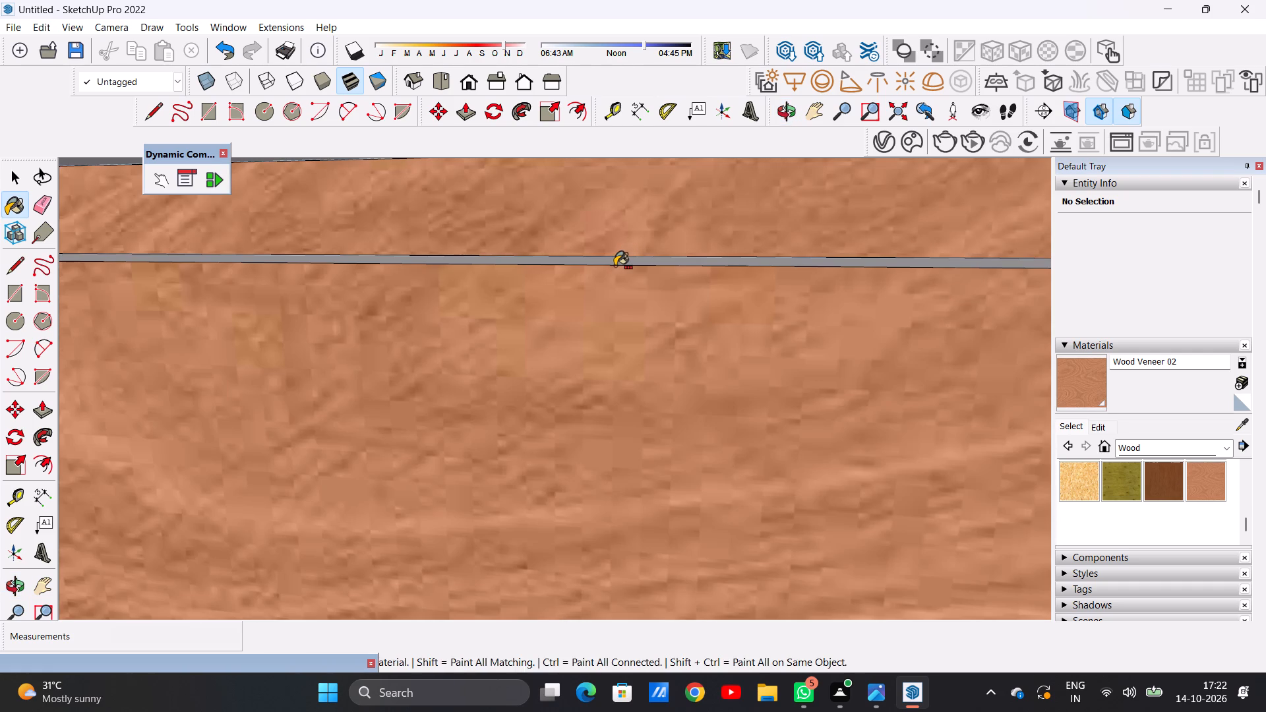
{"action": "key", "text": "ctrl+z"}
{"action": "left_click", "coordinate": [617, 266]}
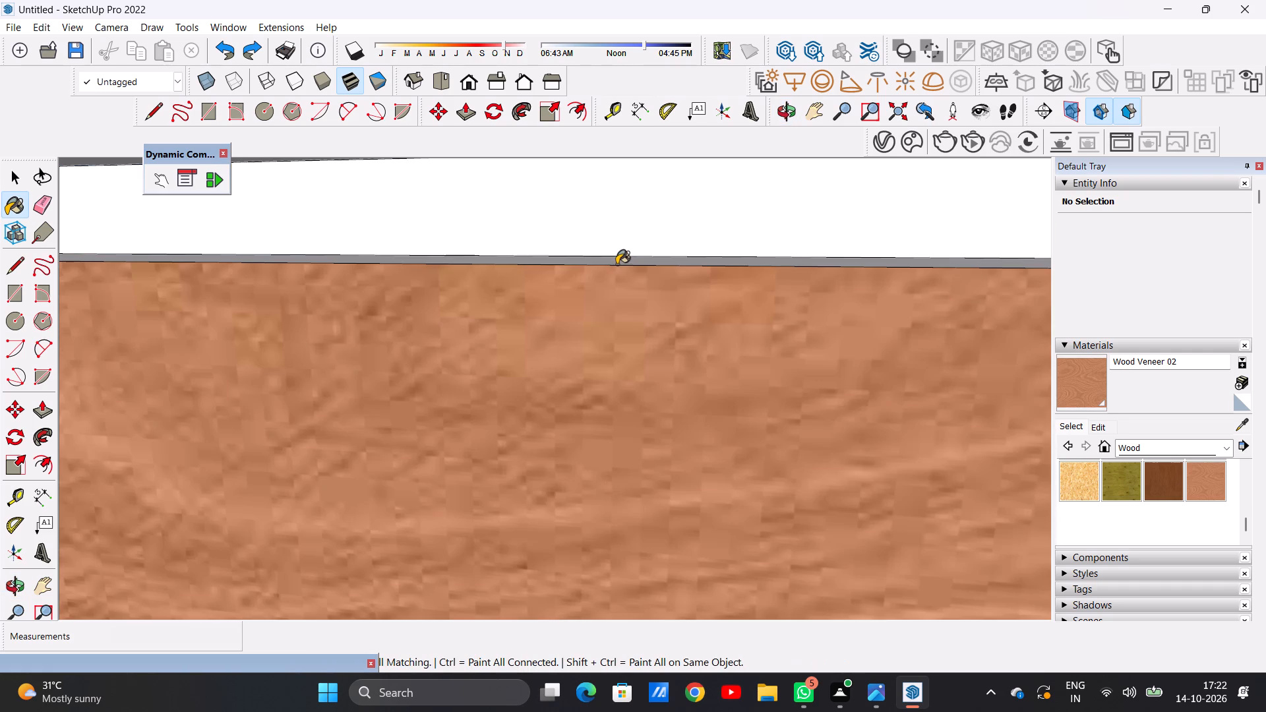
{"action": "left_click", "coordinate": [616, 262]}
{"action": "scroll", "coordinate": [592, 355], "scroll_direction": "down", "scroll_amount": 19}
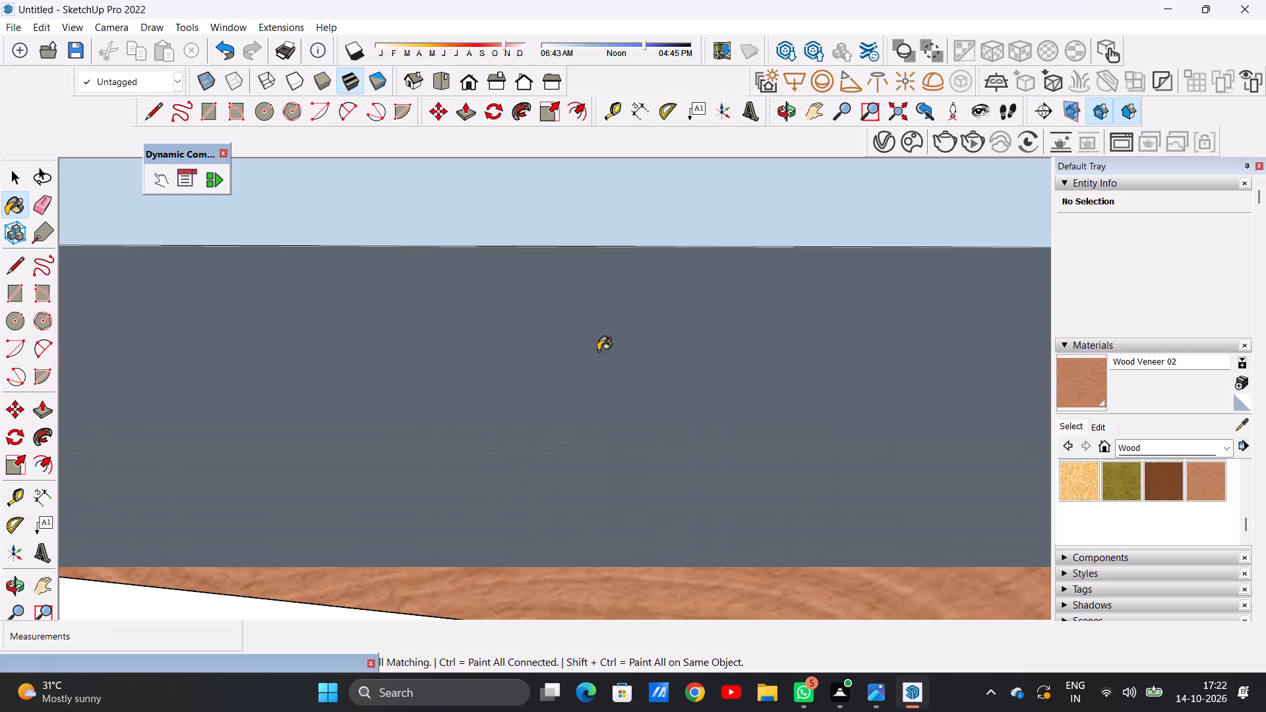
{"action": "scroll", "coordinate": [598, 351], "scroll_direction": "down", "scroll_amount": 20}
{"action": "scroll", "coordinate": [598, 351], "scroll_direction": "down", "scroll_amount": 6}
{"action": "scroll", "coordinate": [591, 322], "scroll_direction": "up", "scroll_amount": 1}
{"action": "scroll", "coordinate": [591, 321], "scroll_direction": "down", "scroll_amount": 20}
{"action": "scroll", "coordinate": [591, 321], "scroll_direction": "down", "scroll_amount": 4}
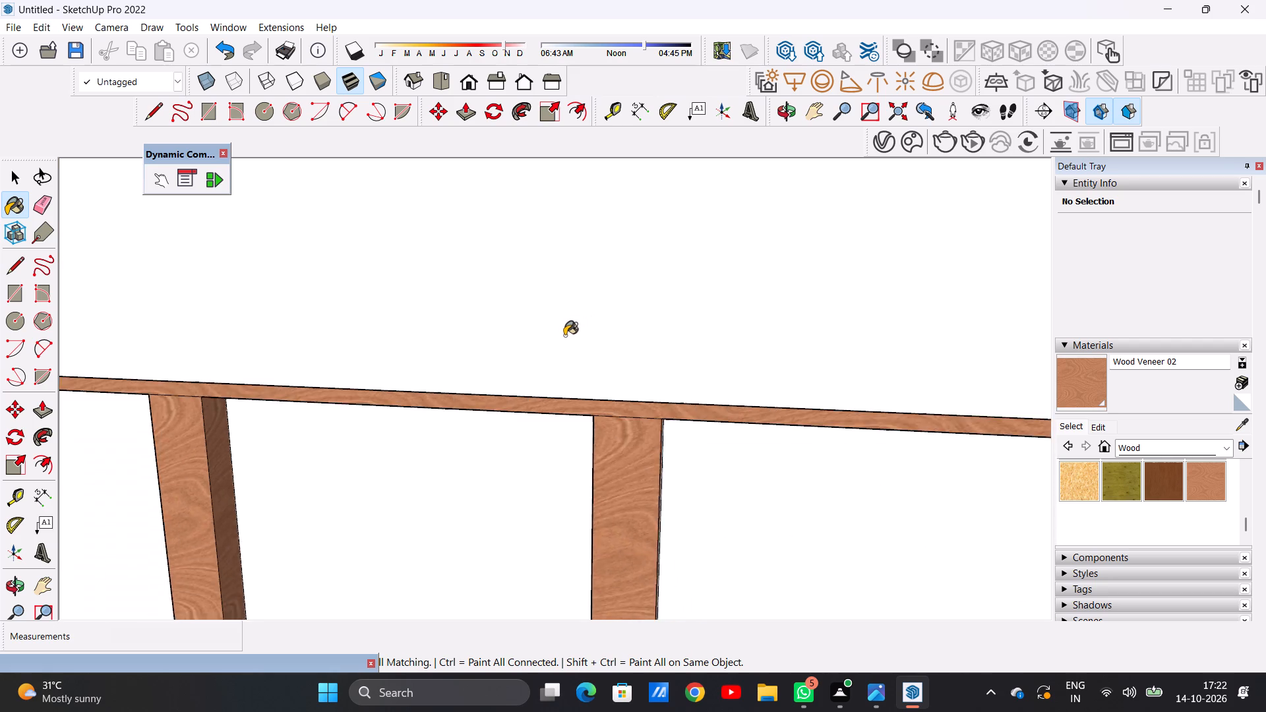
{"action": "scroll", "coordinate": [564, 336], "scroll_direction": "down", "scroll_amount": 20}
{"action": "scroll", "coordinate": [564, 336], "scroll_direction": "down", "scroll_amount": 16}
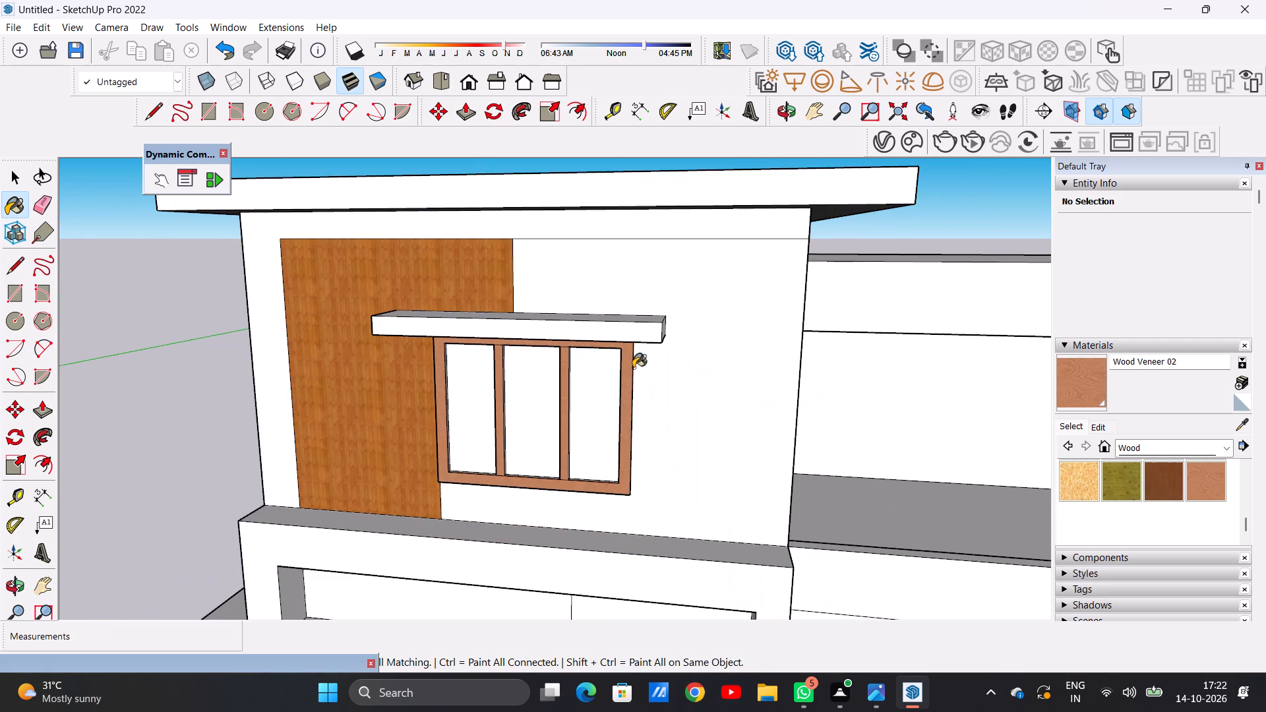
Reapply Wood Veneer 02 to the undersides of the upper window's top rail beside the mullions.
{"action": "middle_click_drag", "start_coordinate": [630, 369], "coordinate": [526, 355]}
{"action": "scroll", "coordinate": [564, 351], "scroll_direction": "up", "scroll_amount": 11}
{"action": "scroll", "coordinate": [557, 352], "scroll_direction": "down", "scroll_amount": 1}
{"action": "scroll", "coordinate": [557, 352], "scroll_direction": "up", "scroll_amount": 5}
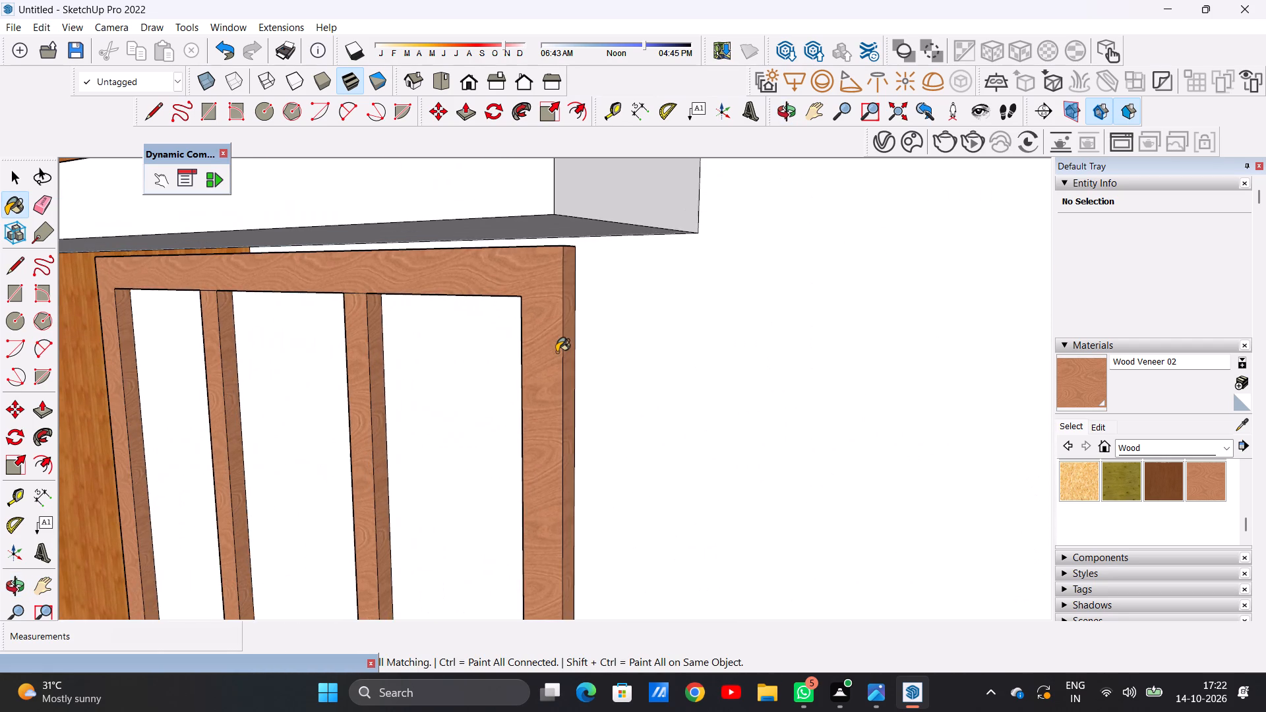
{"action": "scroll", "coordinate": [607, 339], "scroll_direction": "down", "scroll_amount": 20}
{"action": "scroll", "coordinate": [607, 339], "scroll_direction": "down", "scroll_amount": 3}
{"action": "middle_click_drag", "start_coordinate": [547, 368], "coordinate": [651, 371]}
{"action": "scroll", "coordinate": [591, 374], "scroll_direction": "up", "scroll_amount": 6}
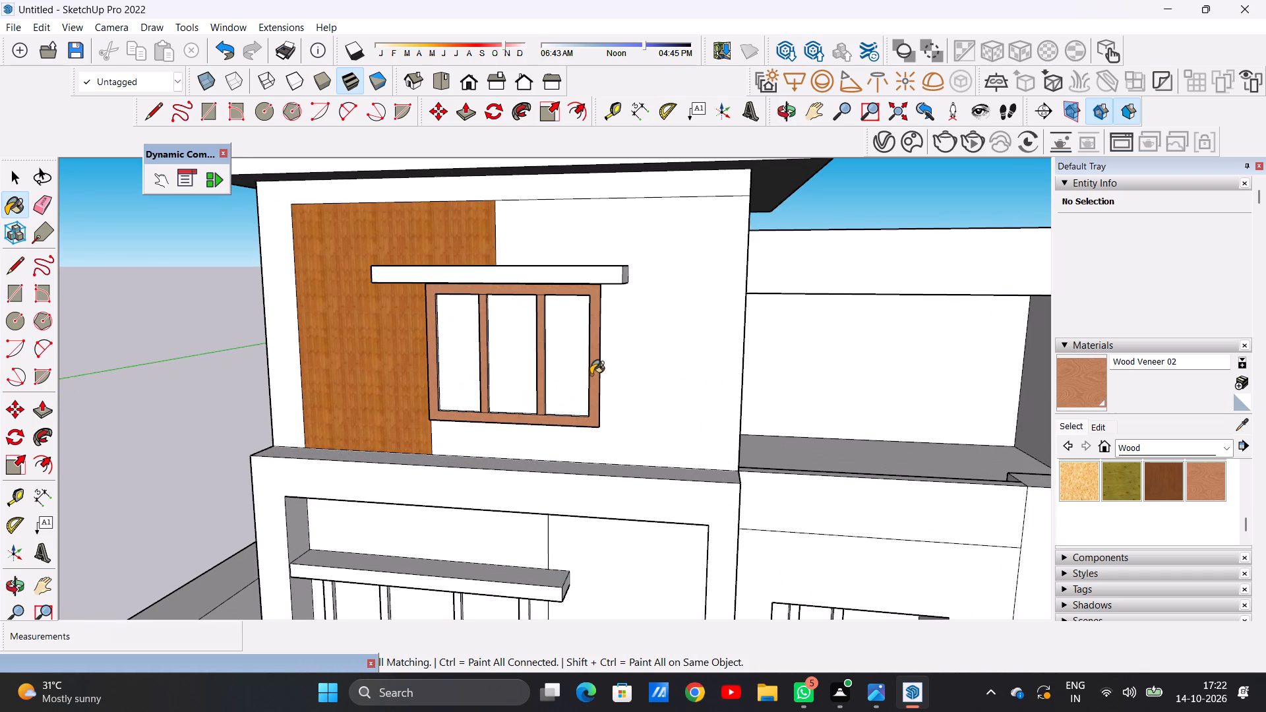
{"action": "scroll", "coordinate": [591, 374], "scroll_direction": "up", "scroll_amount": 7}
{"action": "middle_click_drag", "start_coordinate": [488, 349], "coordinate": [511, 214]}
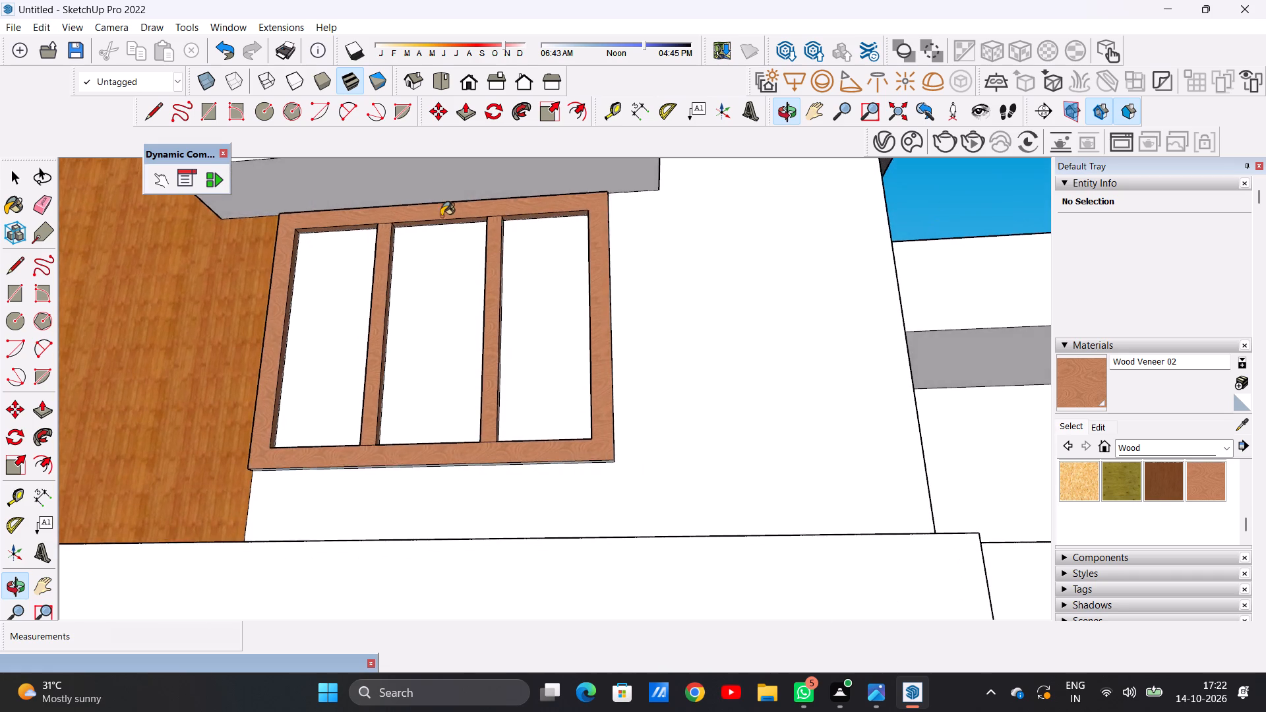
{"action": "scroll", "coordinate": [441, 216], "scroll_direction": "up", "scroll_amount": 7}
{"action": "scroll", "coordinate": [231, 265], "scroll_direction": "up", "scroll_amount": 12}
{"action": "left_click", "coordinate": [340, 233]}
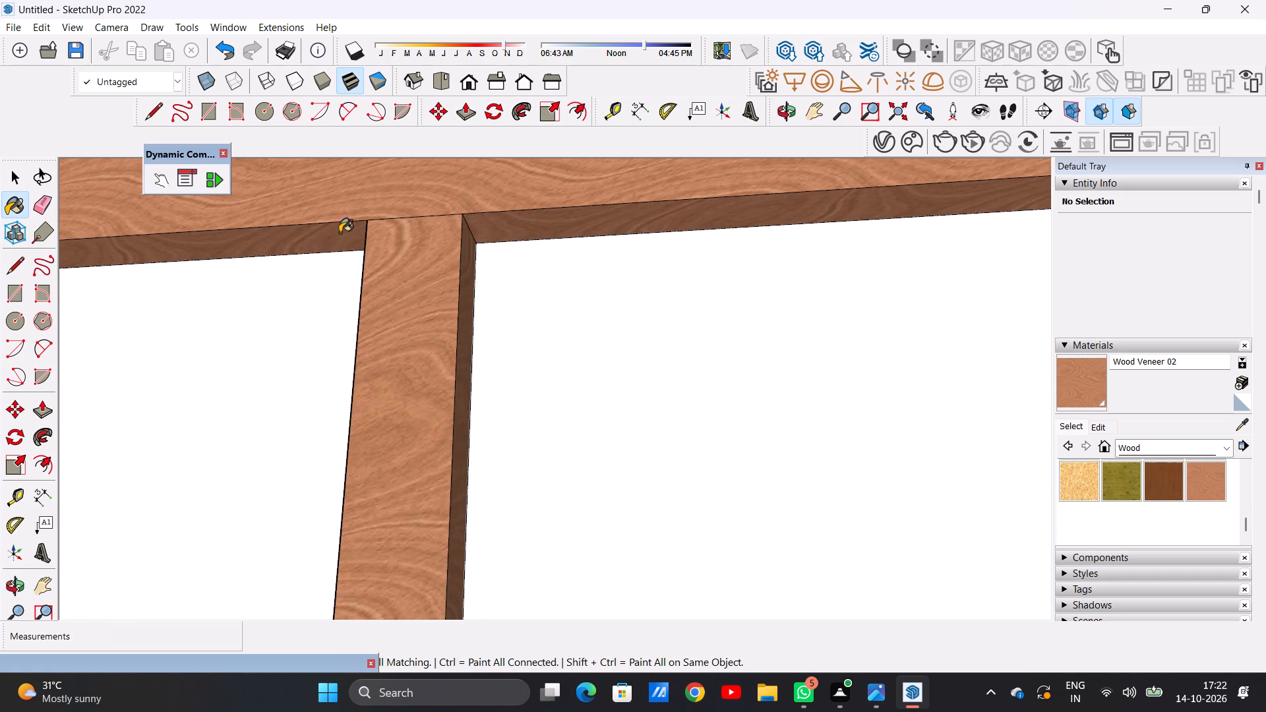
{"action": "left_click", "coordinate": [462, 227]}
{"action": "scroll", "coordinate": [416, 233], "scroll_direction": "down", "scroll_amount": 17}
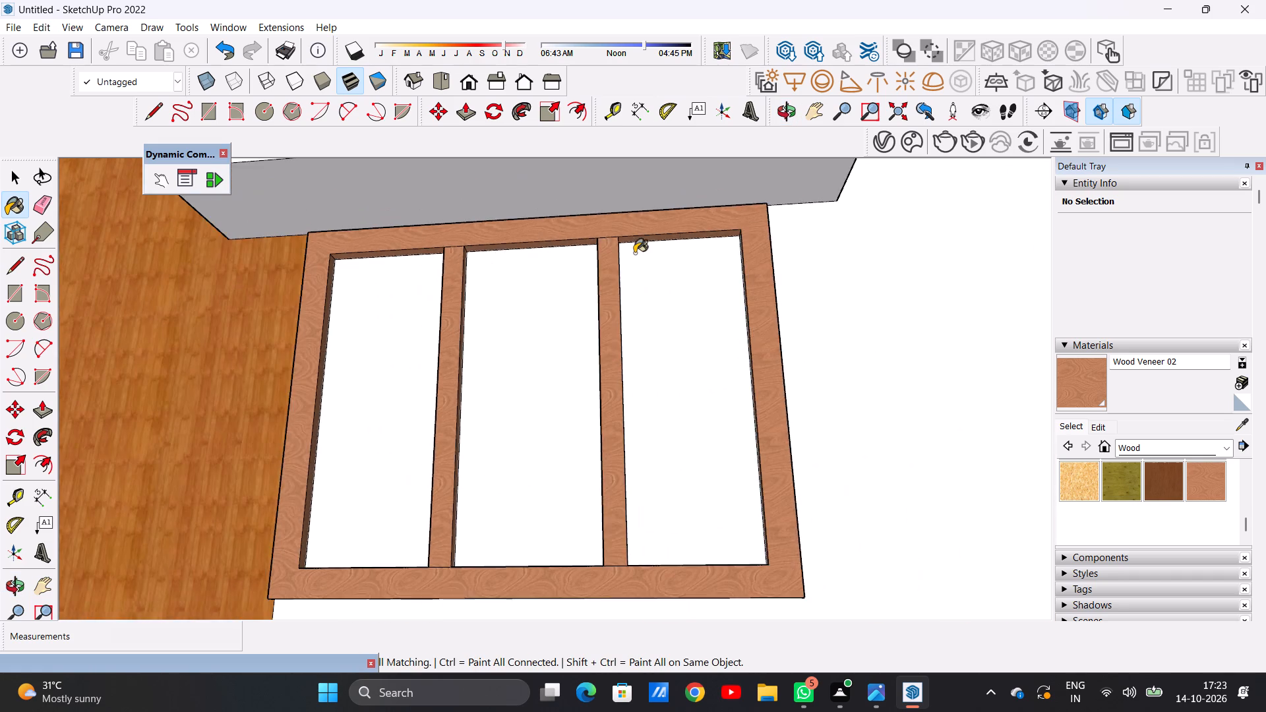
{"action": "scroll", "coordinate": [634, 253], "scroll_direction": "up", "scroll_amount": 20}
{"action": "scroll", "coordinate": [634, 253], "scroll_direction": "up", "scroll_amount": 2}
{"action": "left_click", "coordinate": [591, 200]}
{"action": "key", "text": "space"}
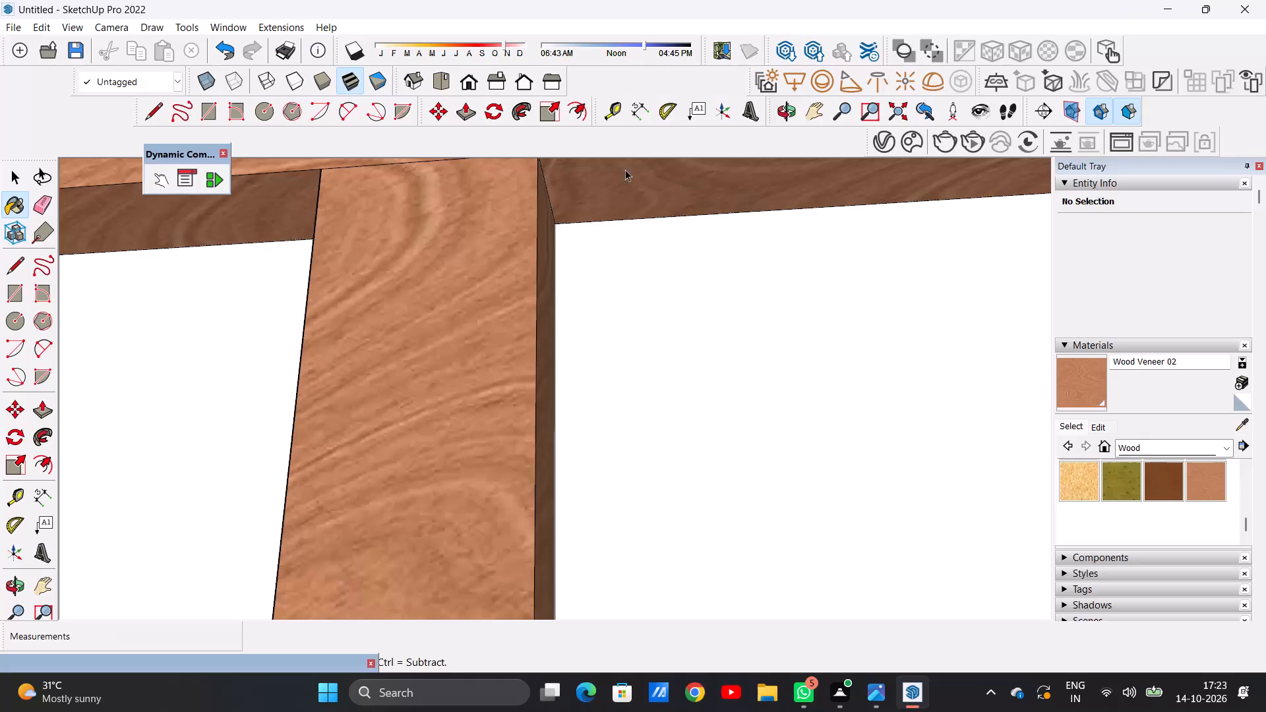
Examine the veneered upper window frame against the villa's whole front facade and up close.
{"action": "scroll", "coordinate": [563, 354], "scroll_direction": "down", "scroll_amount": 19}
{"action": "scroll", "coordinate": [516, 318], "scroll_direction": "down", "scroll_amount": 3}
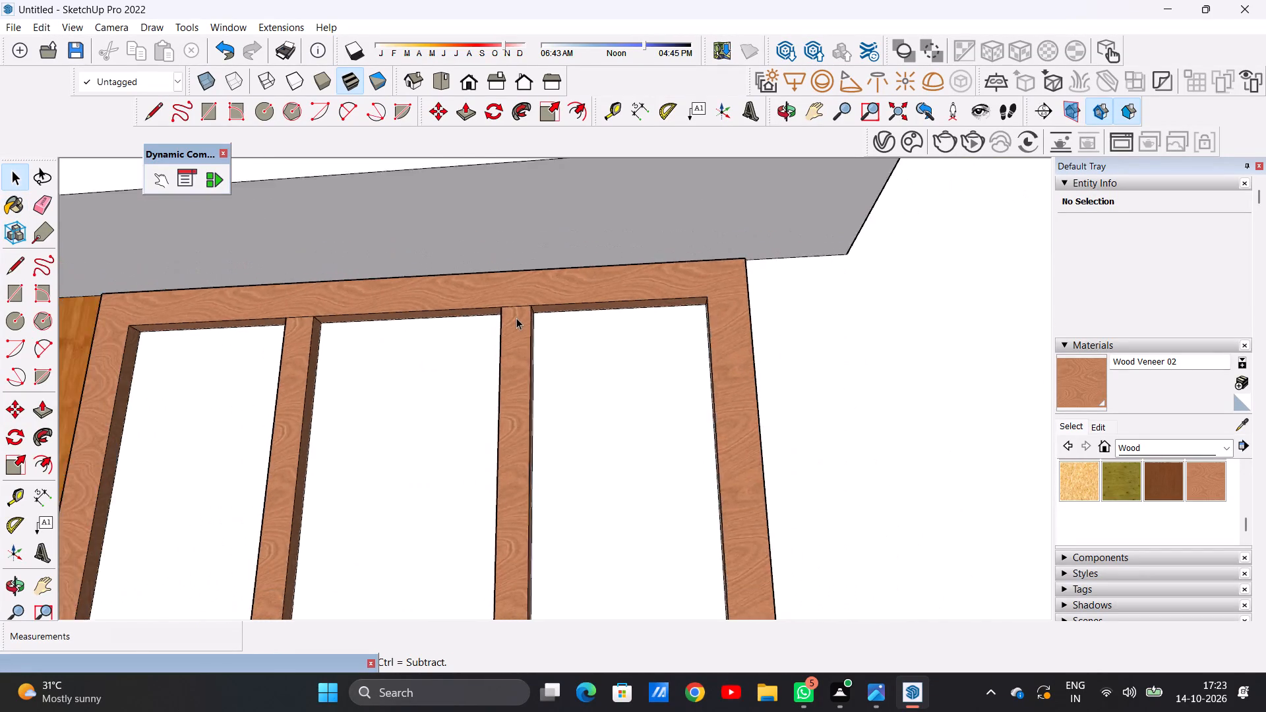
{"action": "scroll", "coordinate": [516, 318], "scroll_direction": "down", "scroll_amount": 12}
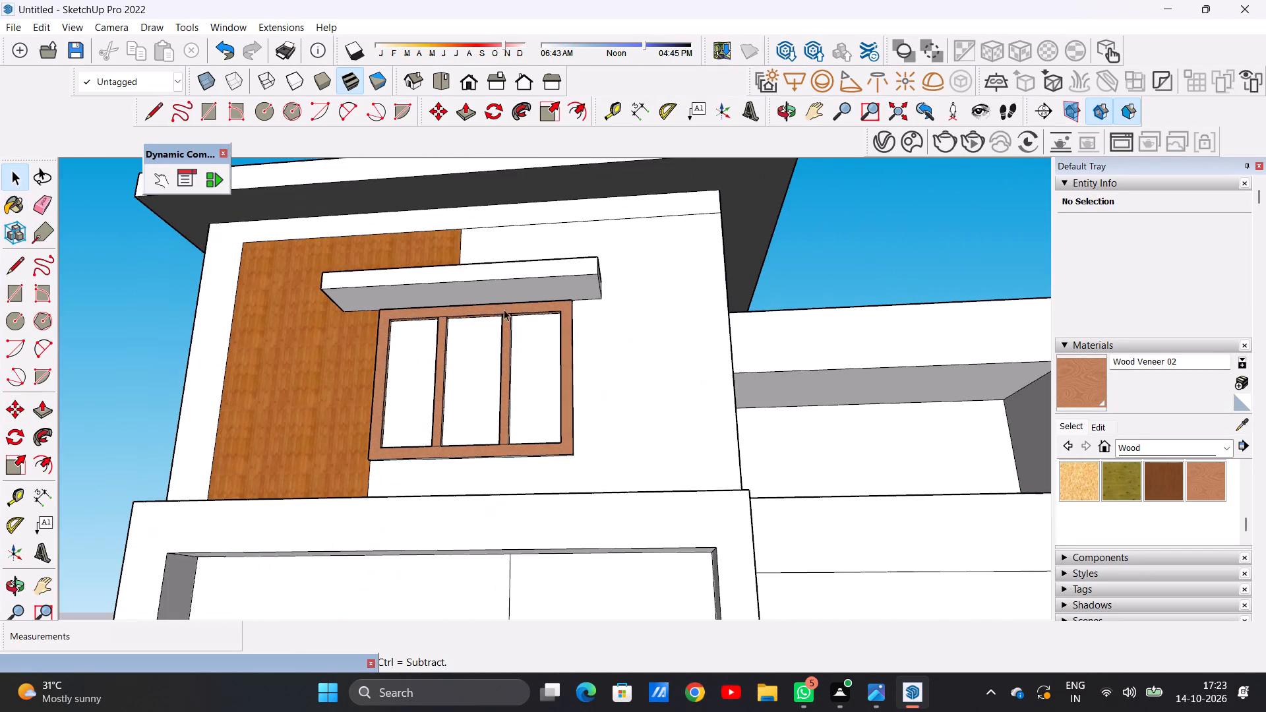
{"action": "middle_click_drag", "start_coordinate": [500, 316], "coordinate": [516, 421]}
{"action": "scroll", "coordinate": [474, 319], "scroll_direction": "down", "scroll_amount": 7}
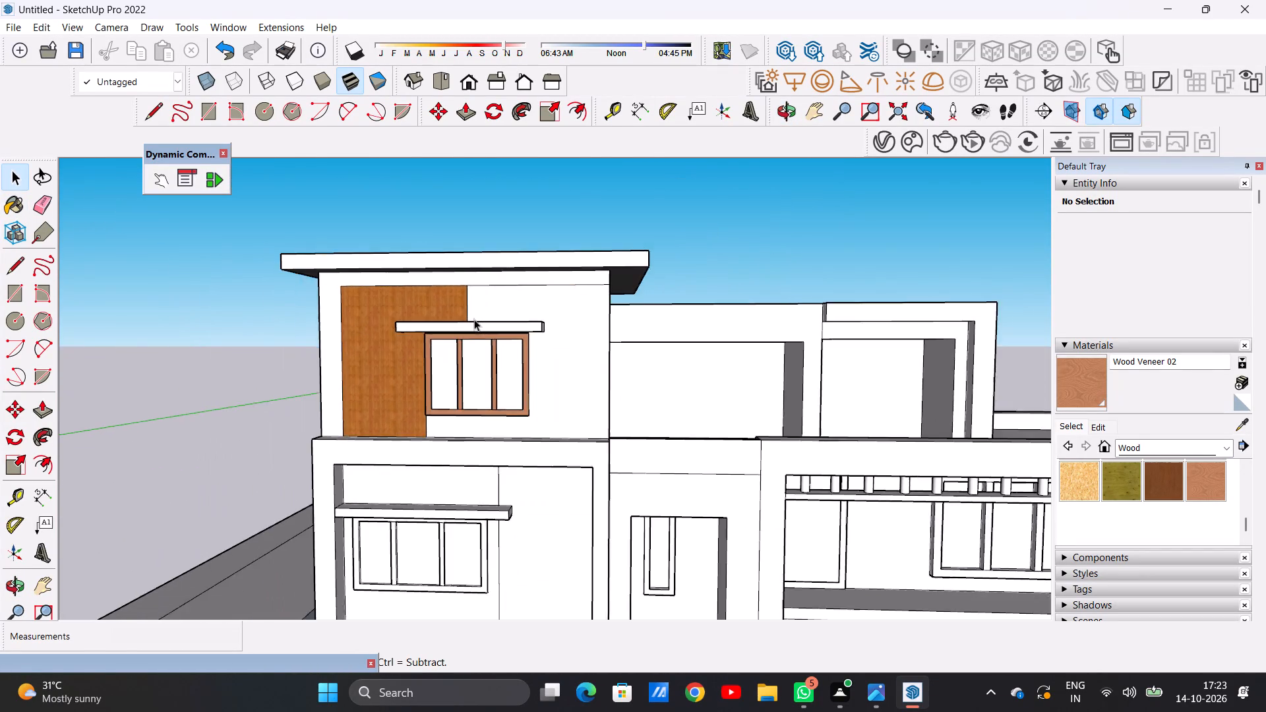
{"action": "scroll", "coordinate": [474, 319], "scroll_direction": "down", "scroll_amount": 5}
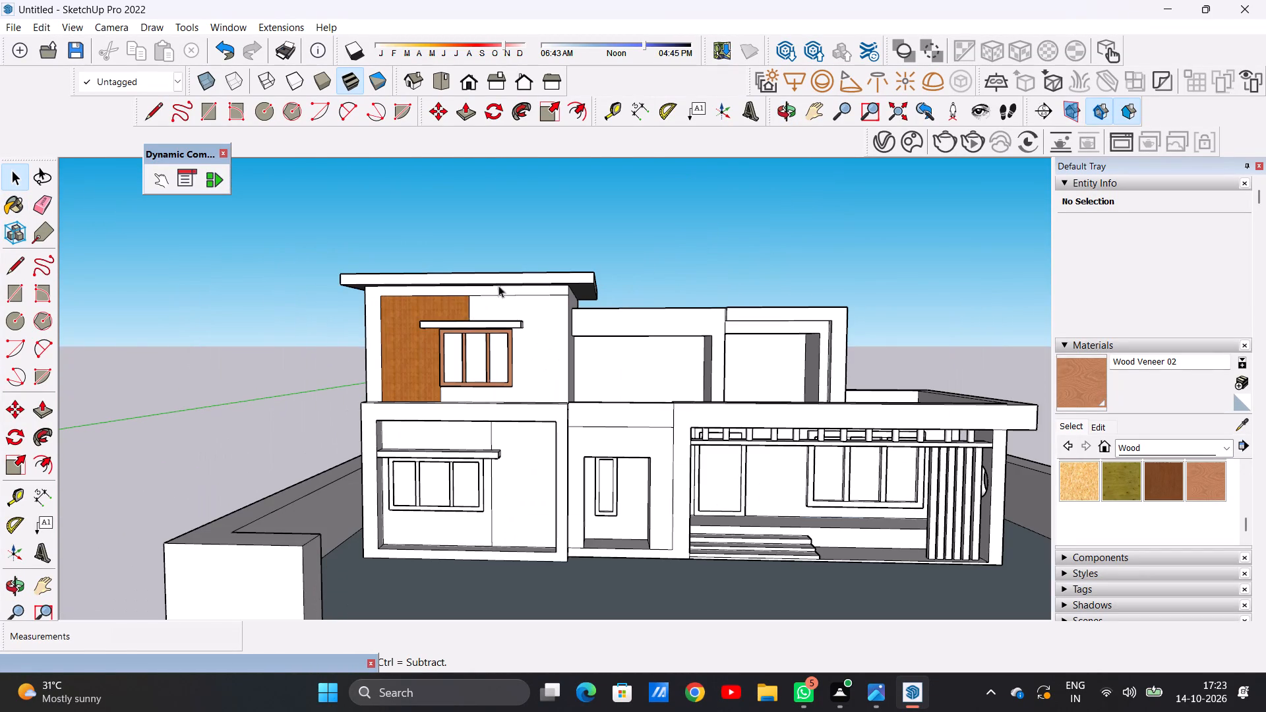
{"action": "scroll", "coordinate": [480, 358], "scroll_direction": "up", "scroll_amount": 4}
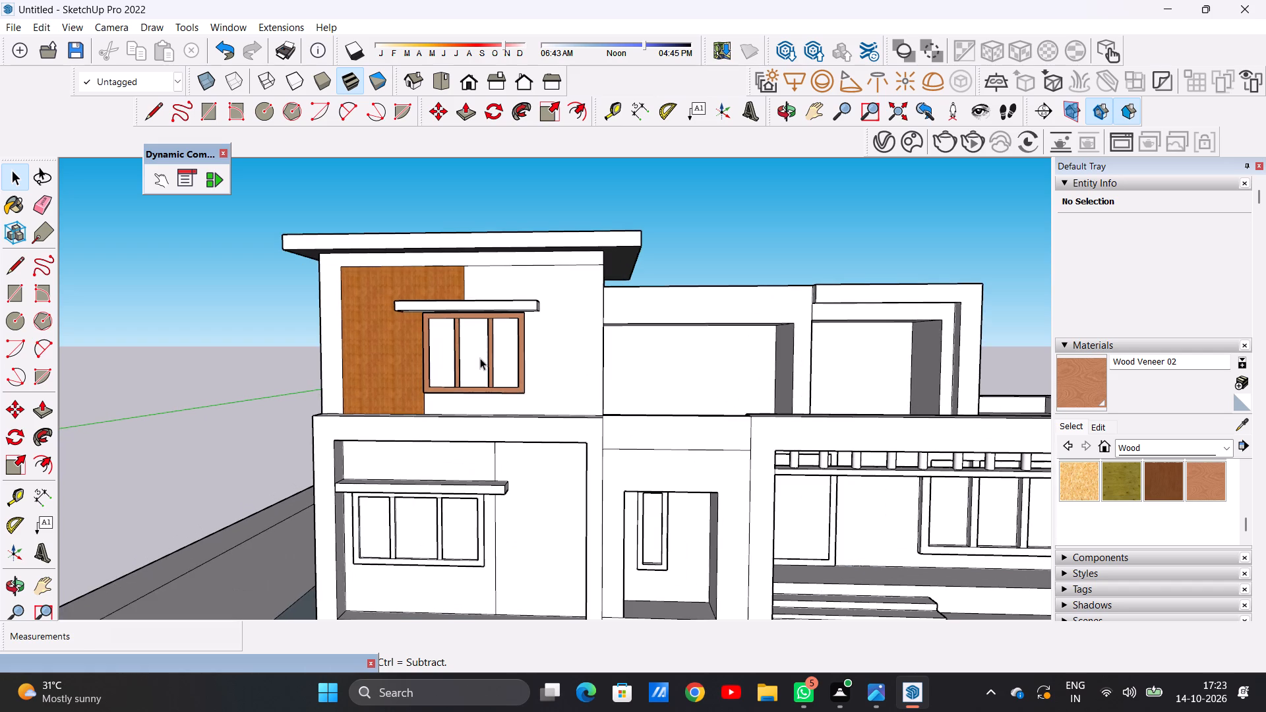
{"action": "scroll", "coordinate": [480, 358], "scroll_direction": "up", "scroll_amount": 10}
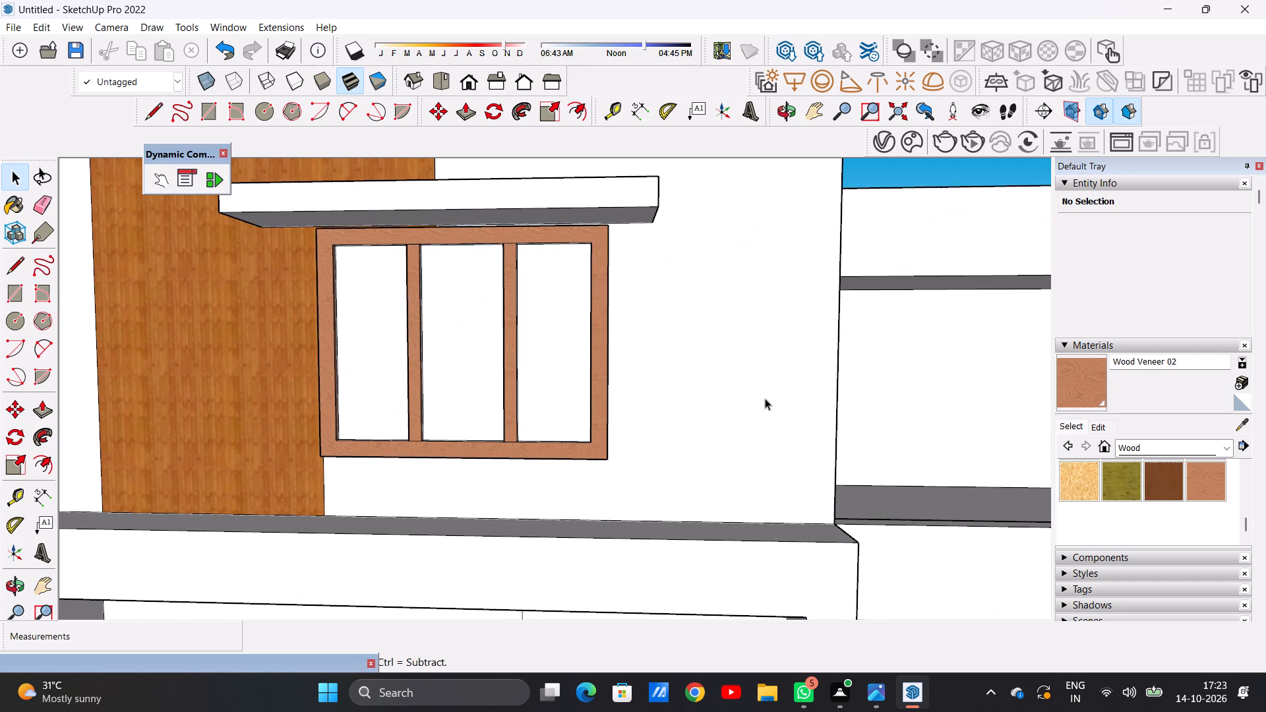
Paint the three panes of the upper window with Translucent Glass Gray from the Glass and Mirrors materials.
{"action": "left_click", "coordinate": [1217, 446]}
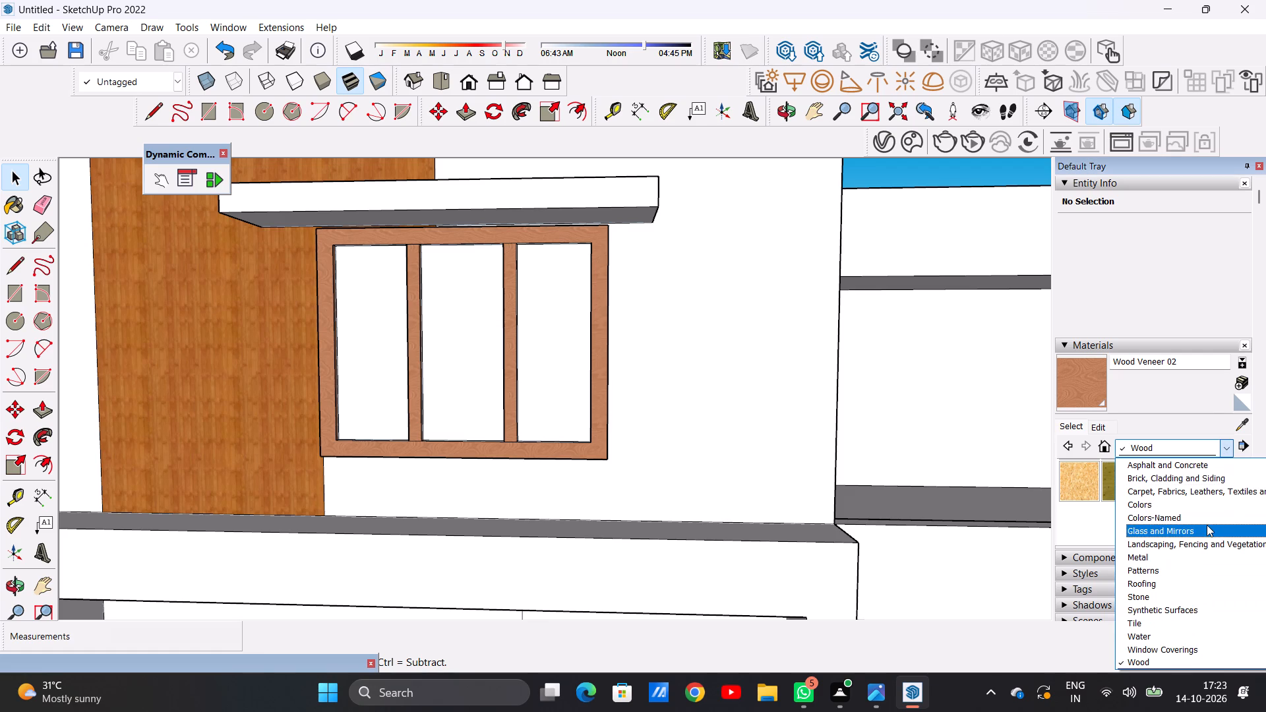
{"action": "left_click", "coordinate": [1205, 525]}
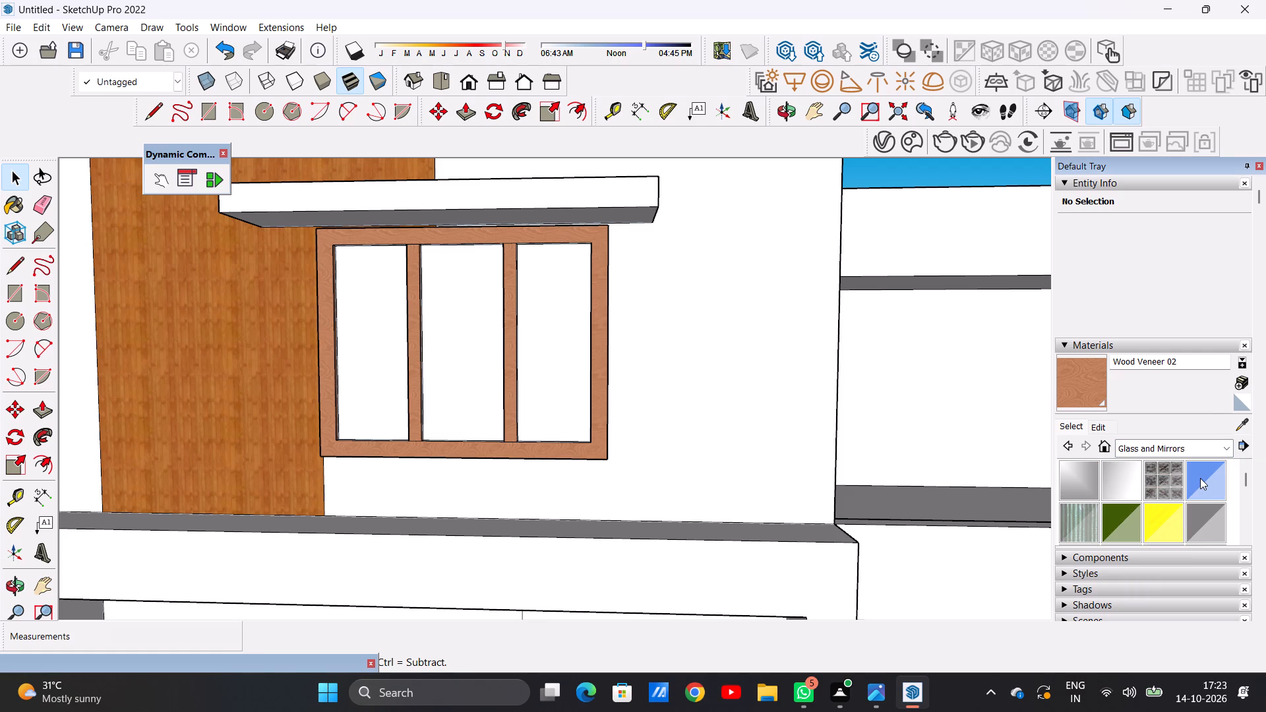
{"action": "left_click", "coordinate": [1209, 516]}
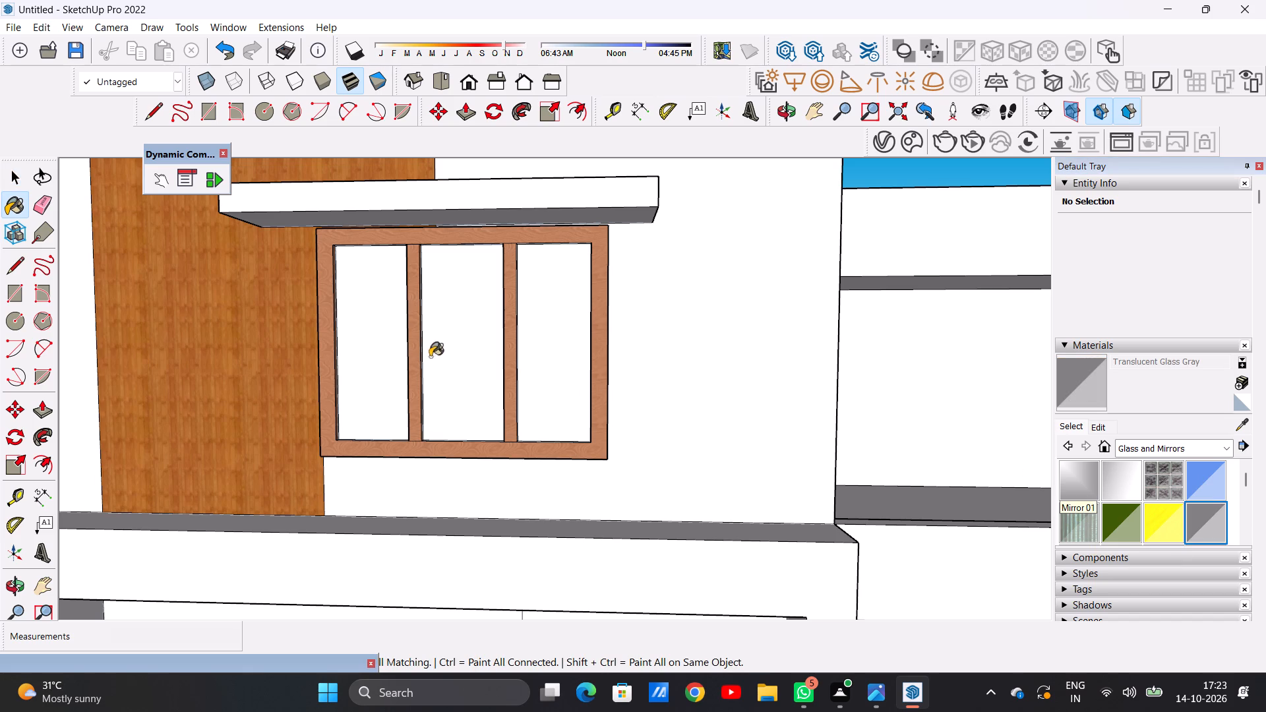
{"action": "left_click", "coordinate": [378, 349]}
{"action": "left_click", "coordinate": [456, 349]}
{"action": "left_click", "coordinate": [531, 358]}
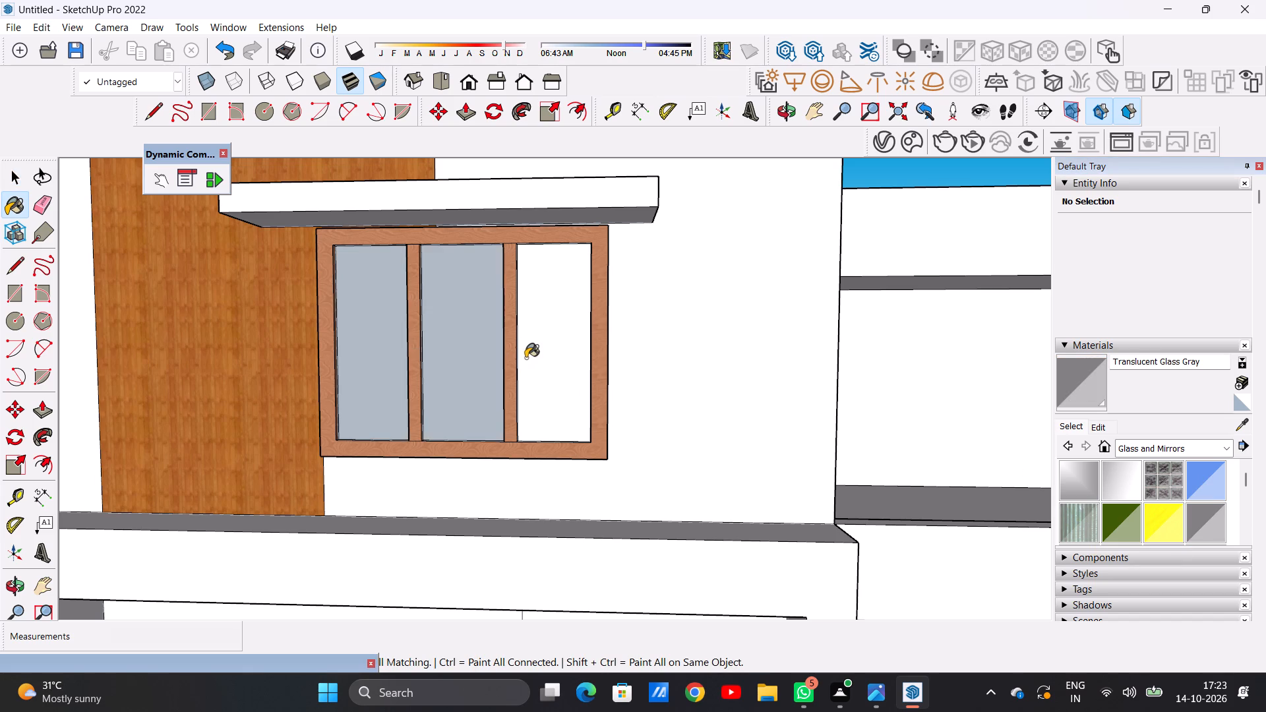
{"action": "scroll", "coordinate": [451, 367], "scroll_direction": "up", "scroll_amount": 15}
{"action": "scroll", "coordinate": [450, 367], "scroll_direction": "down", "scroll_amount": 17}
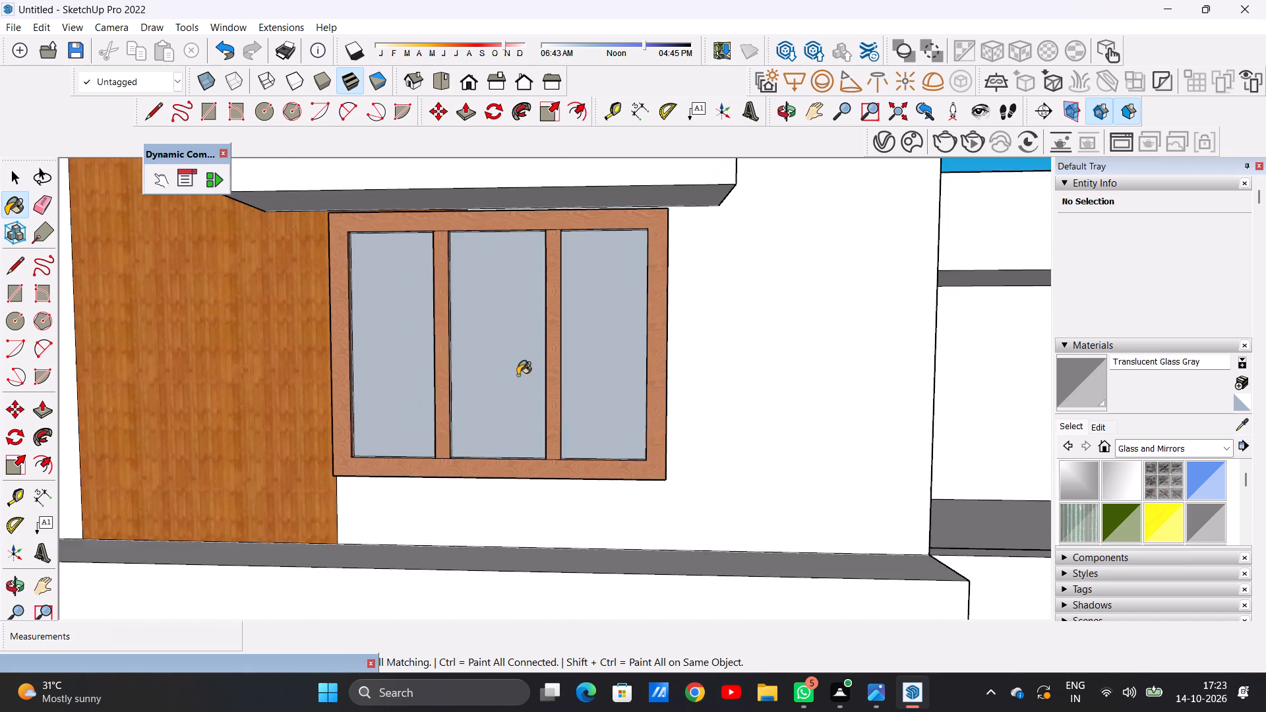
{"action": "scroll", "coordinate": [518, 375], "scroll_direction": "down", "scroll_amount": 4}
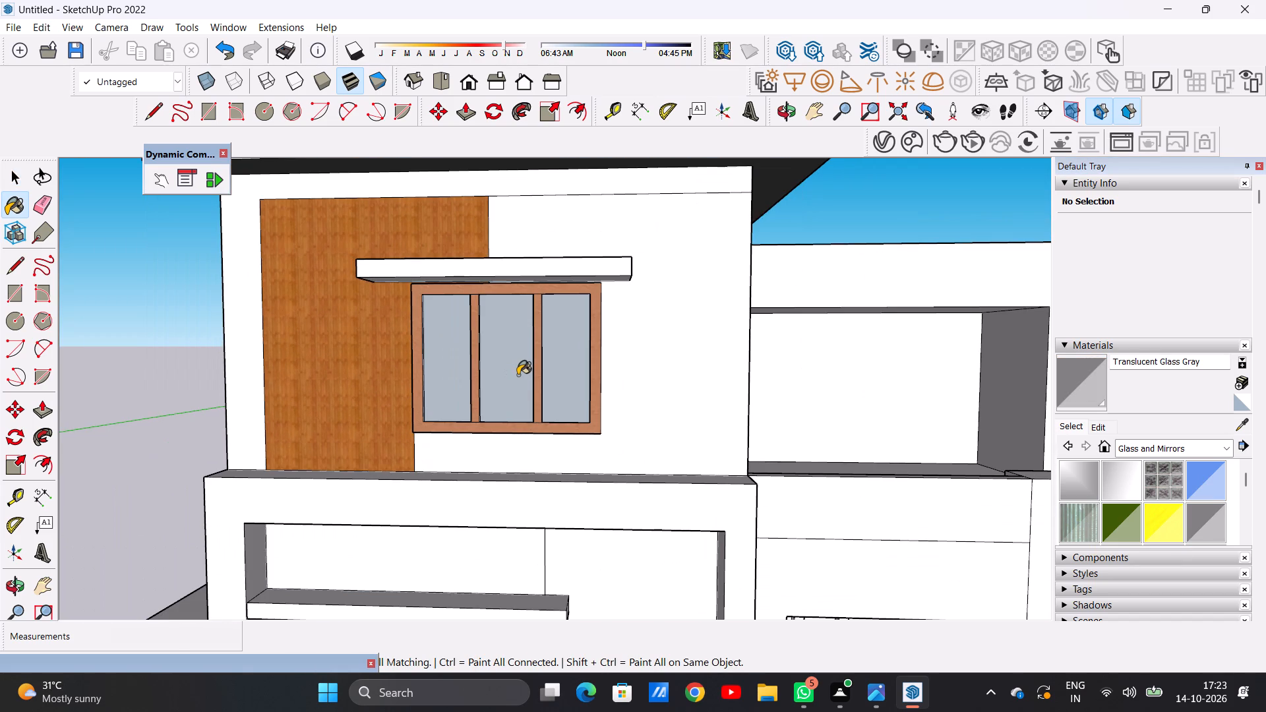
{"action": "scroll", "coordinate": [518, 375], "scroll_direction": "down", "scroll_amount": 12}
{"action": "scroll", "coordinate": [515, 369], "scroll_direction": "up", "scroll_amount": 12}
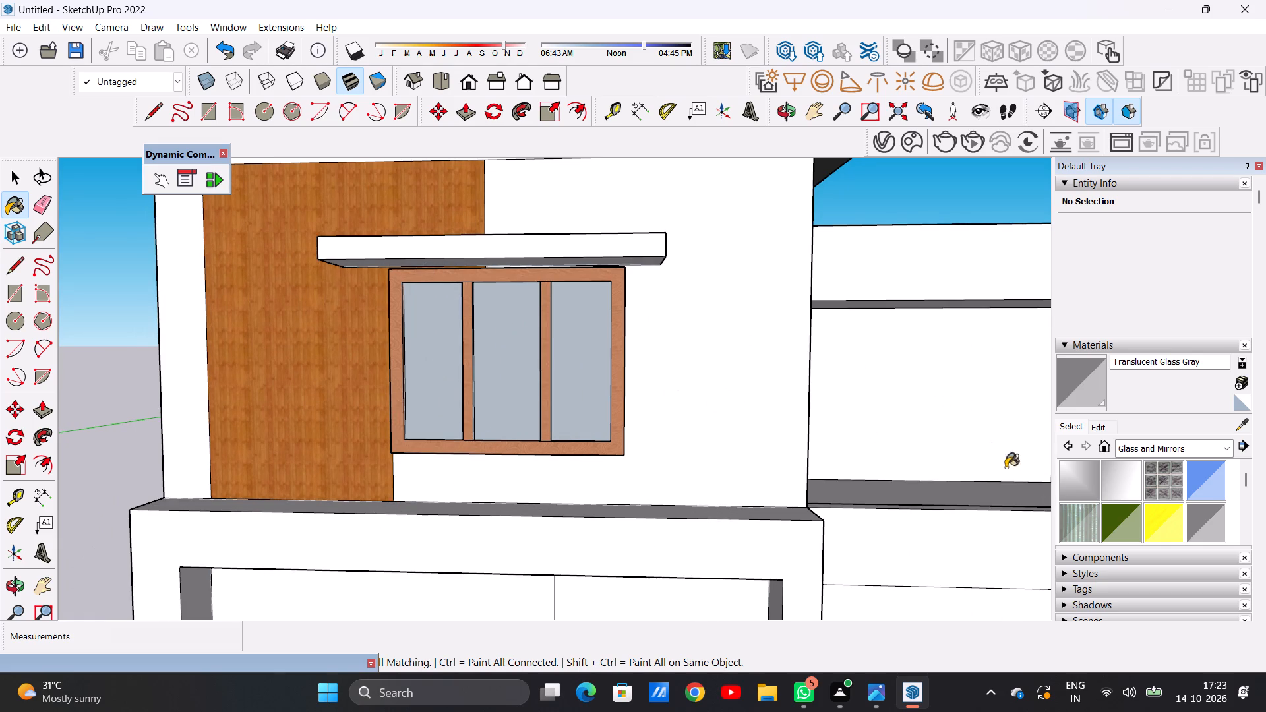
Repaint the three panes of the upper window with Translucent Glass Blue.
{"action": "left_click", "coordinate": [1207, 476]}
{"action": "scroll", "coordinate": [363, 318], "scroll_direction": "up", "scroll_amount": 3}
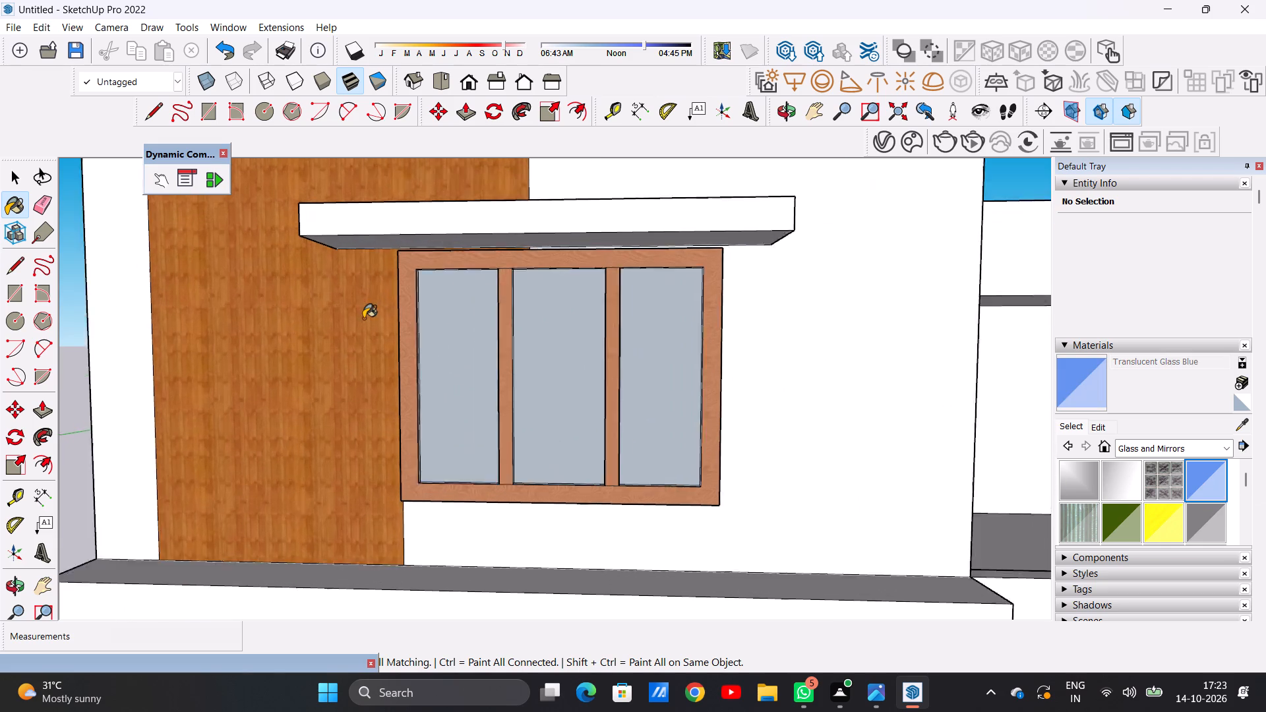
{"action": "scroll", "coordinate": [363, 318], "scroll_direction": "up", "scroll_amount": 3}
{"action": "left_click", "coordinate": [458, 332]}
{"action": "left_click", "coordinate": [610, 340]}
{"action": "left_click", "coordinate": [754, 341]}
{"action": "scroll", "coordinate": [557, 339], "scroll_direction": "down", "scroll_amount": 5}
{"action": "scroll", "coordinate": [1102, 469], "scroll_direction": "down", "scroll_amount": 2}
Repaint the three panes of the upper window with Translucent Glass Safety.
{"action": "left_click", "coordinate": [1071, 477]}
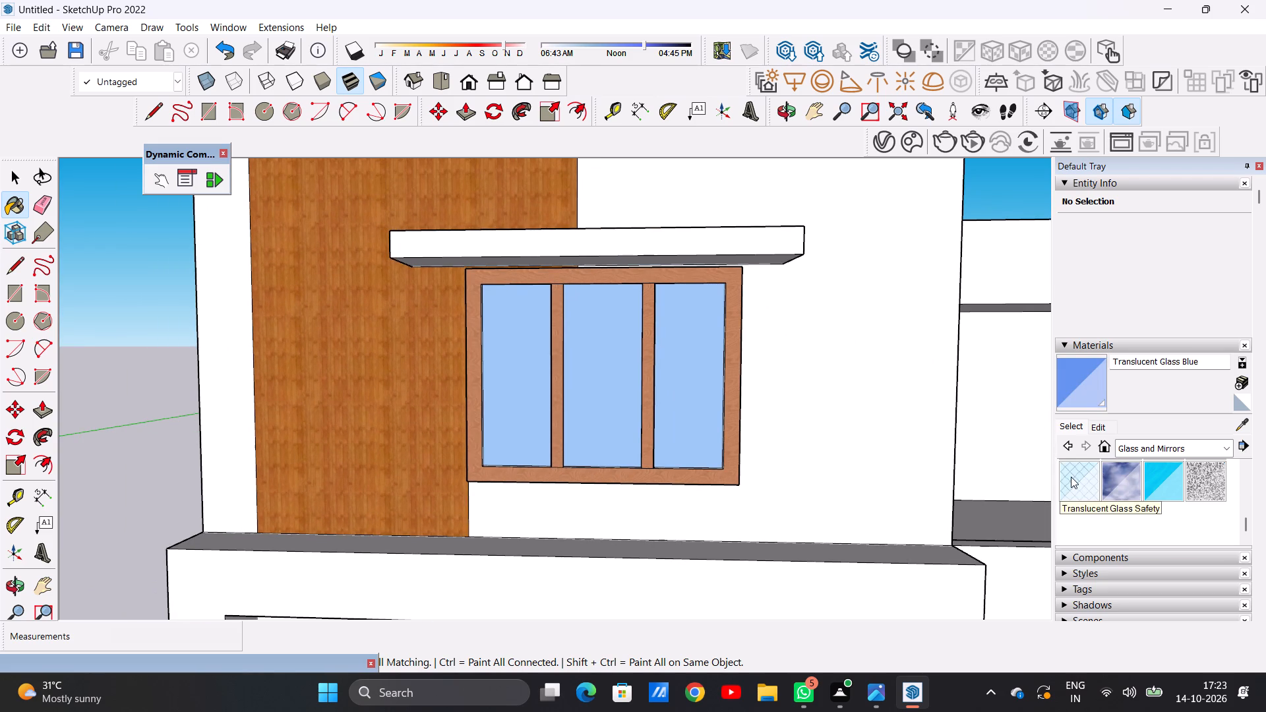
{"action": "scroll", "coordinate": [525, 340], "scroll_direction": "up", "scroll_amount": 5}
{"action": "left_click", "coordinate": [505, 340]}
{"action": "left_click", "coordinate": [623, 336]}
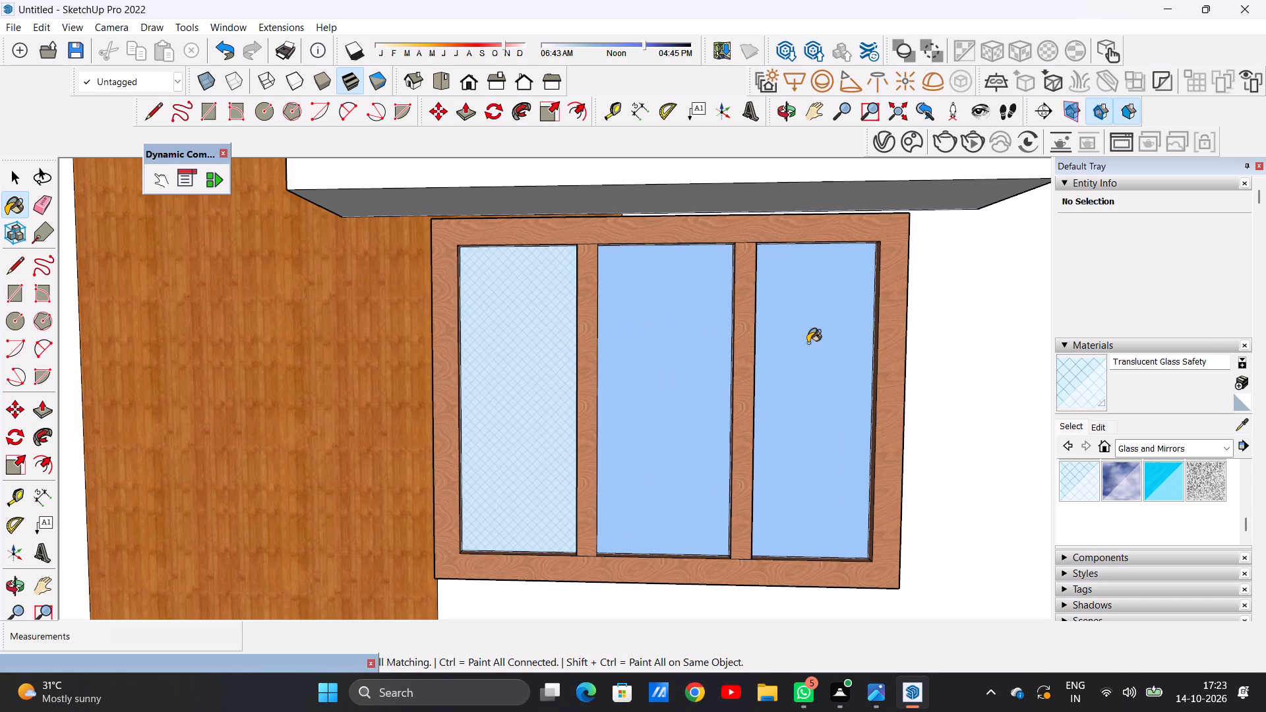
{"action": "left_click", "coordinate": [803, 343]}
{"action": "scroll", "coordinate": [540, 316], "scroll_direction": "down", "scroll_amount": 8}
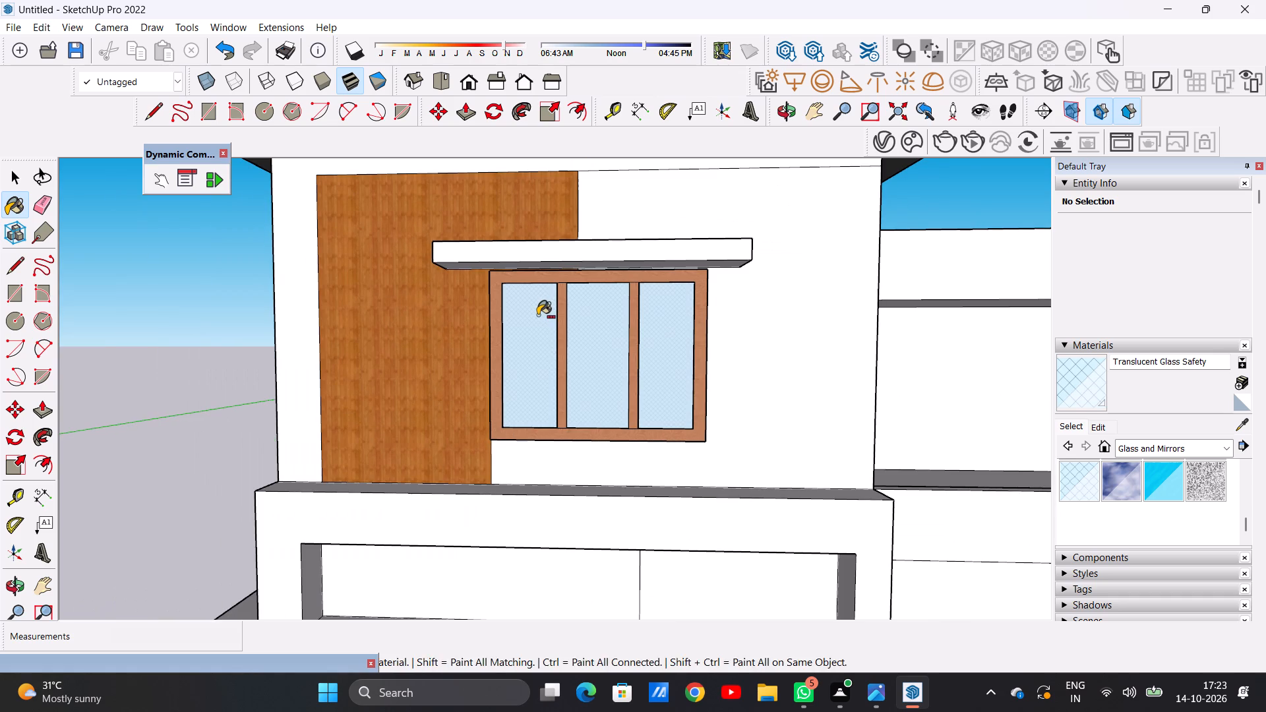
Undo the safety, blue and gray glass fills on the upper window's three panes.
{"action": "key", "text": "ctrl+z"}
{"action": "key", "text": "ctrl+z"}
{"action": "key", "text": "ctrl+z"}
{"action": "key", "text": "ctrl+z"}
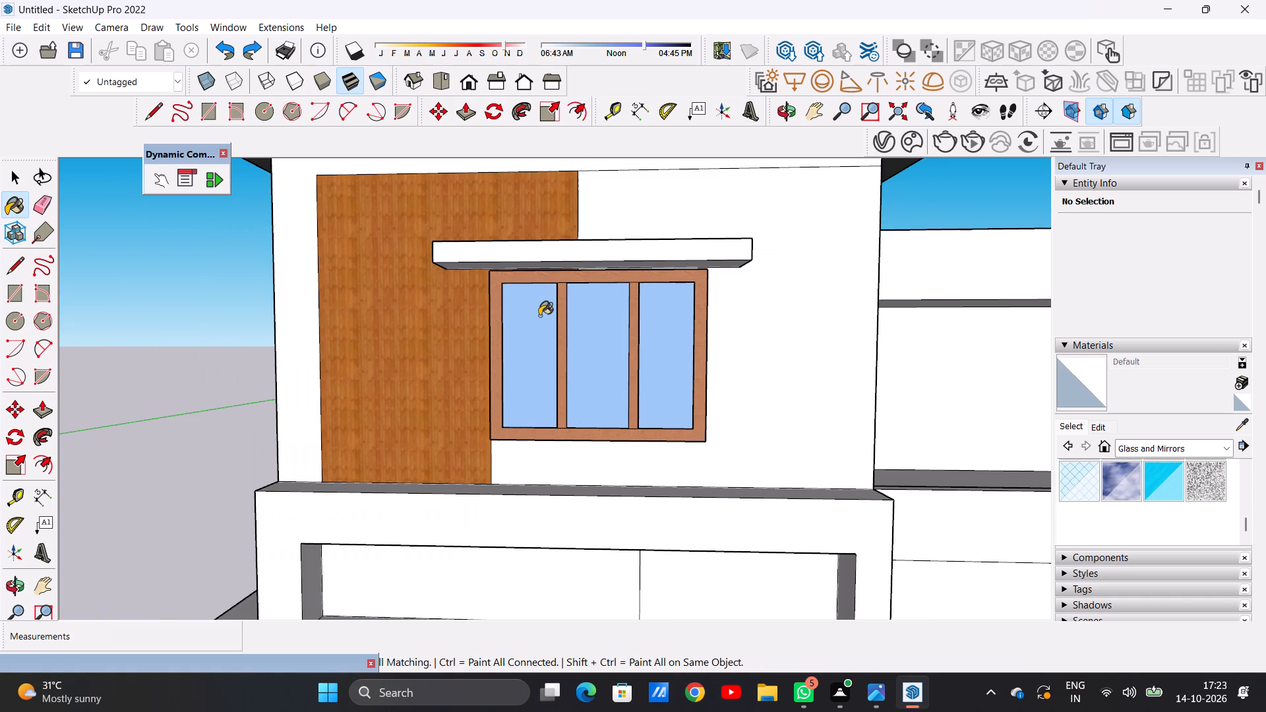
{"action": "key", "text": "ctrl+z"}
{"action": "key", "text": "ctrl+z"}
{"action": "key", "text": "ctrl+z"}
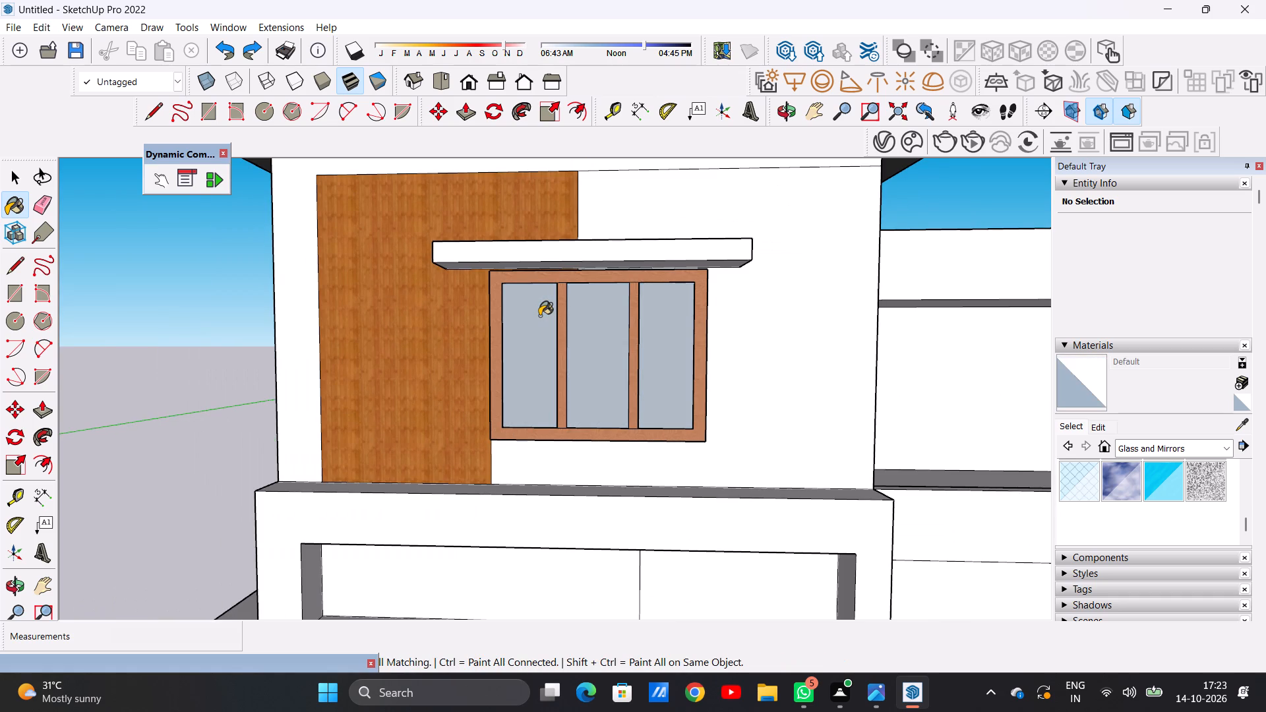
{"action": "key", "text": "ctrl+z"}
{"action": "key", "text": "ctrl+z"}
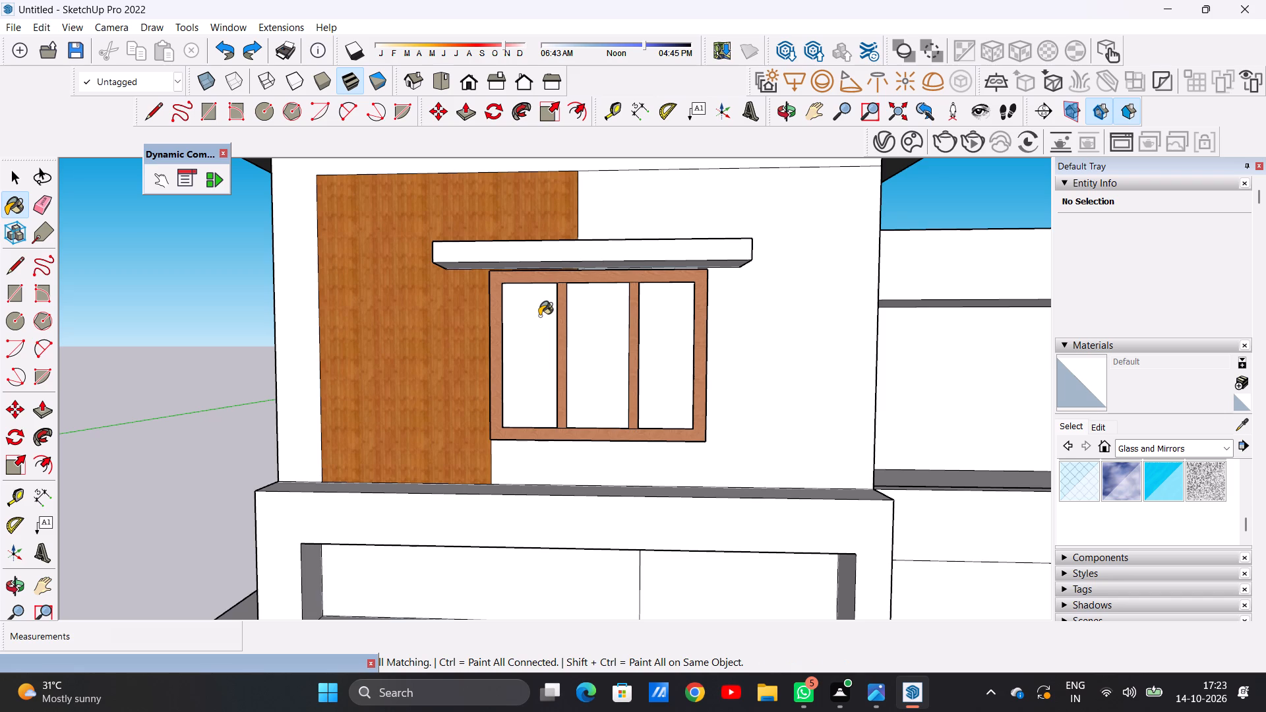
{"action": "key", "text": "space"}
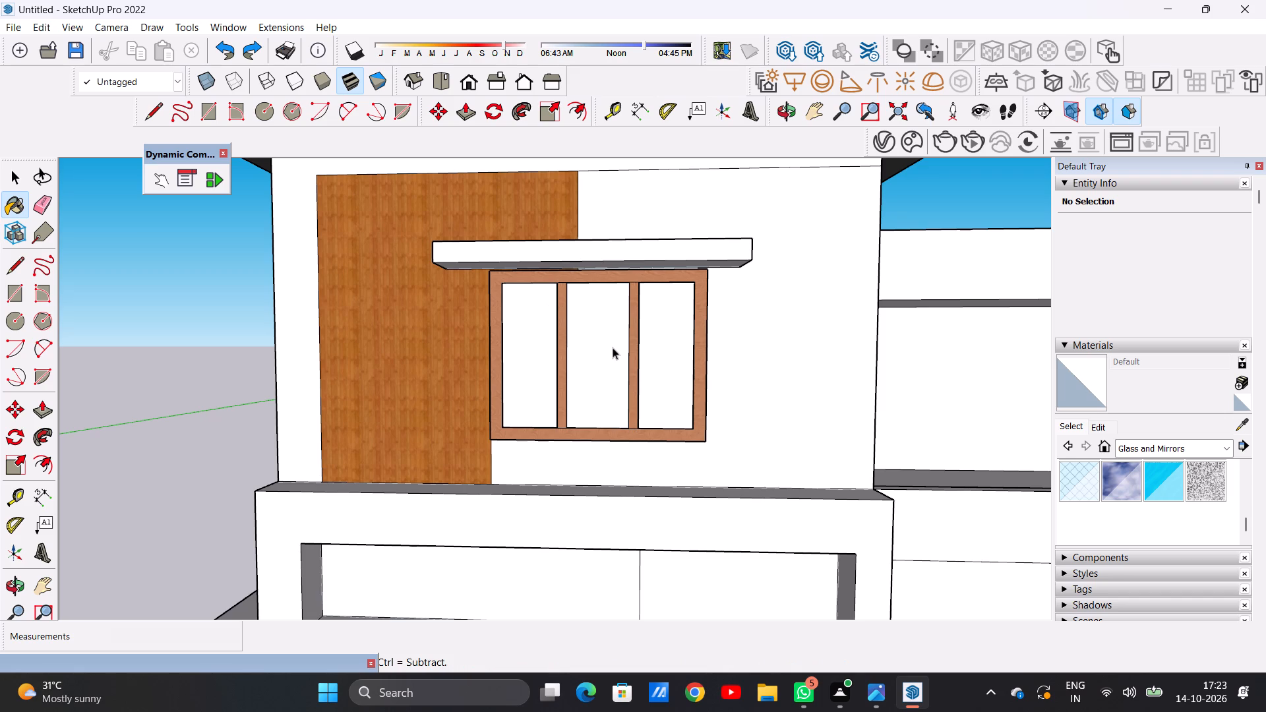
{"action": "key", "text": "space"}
Paint the three unpainted panes of the upper window with Translucent Glass Safety.
{"action": "scroll", "coordinate": [1114, 482], "scroll_direction": "down", "scroll_amount": 1}
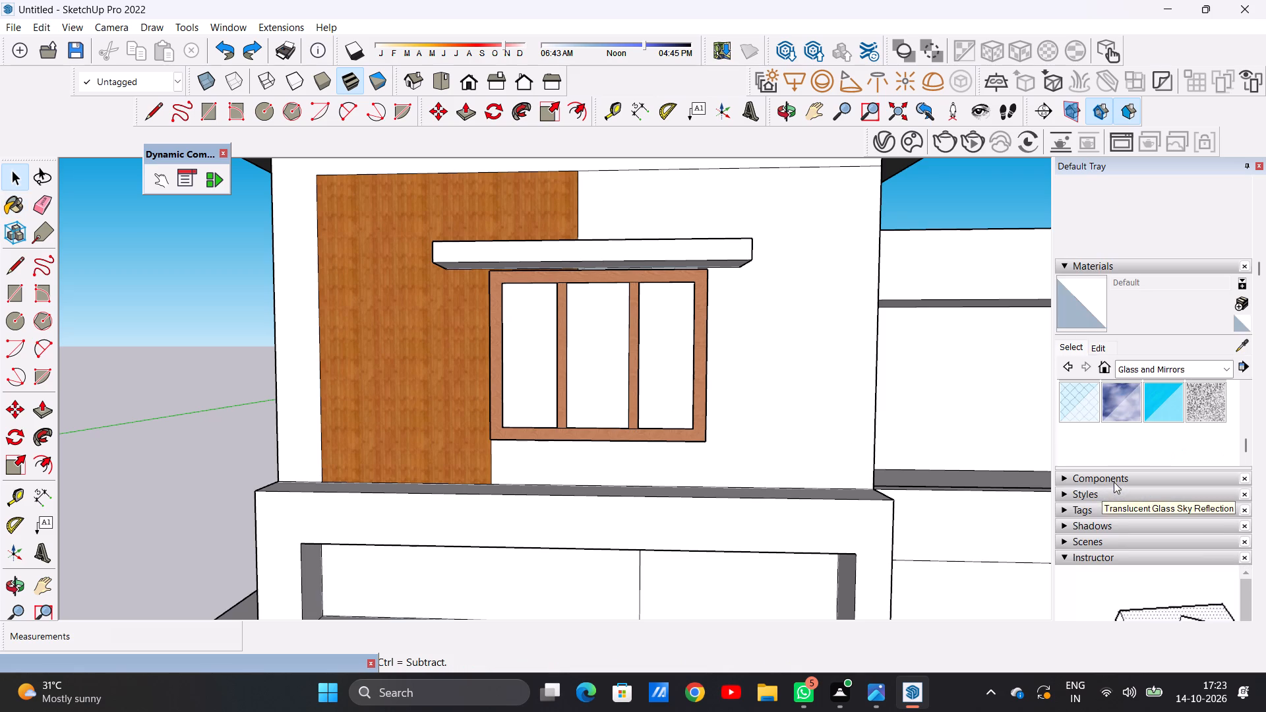
{"action": "left_click", "coordinate": [1077, 412]}
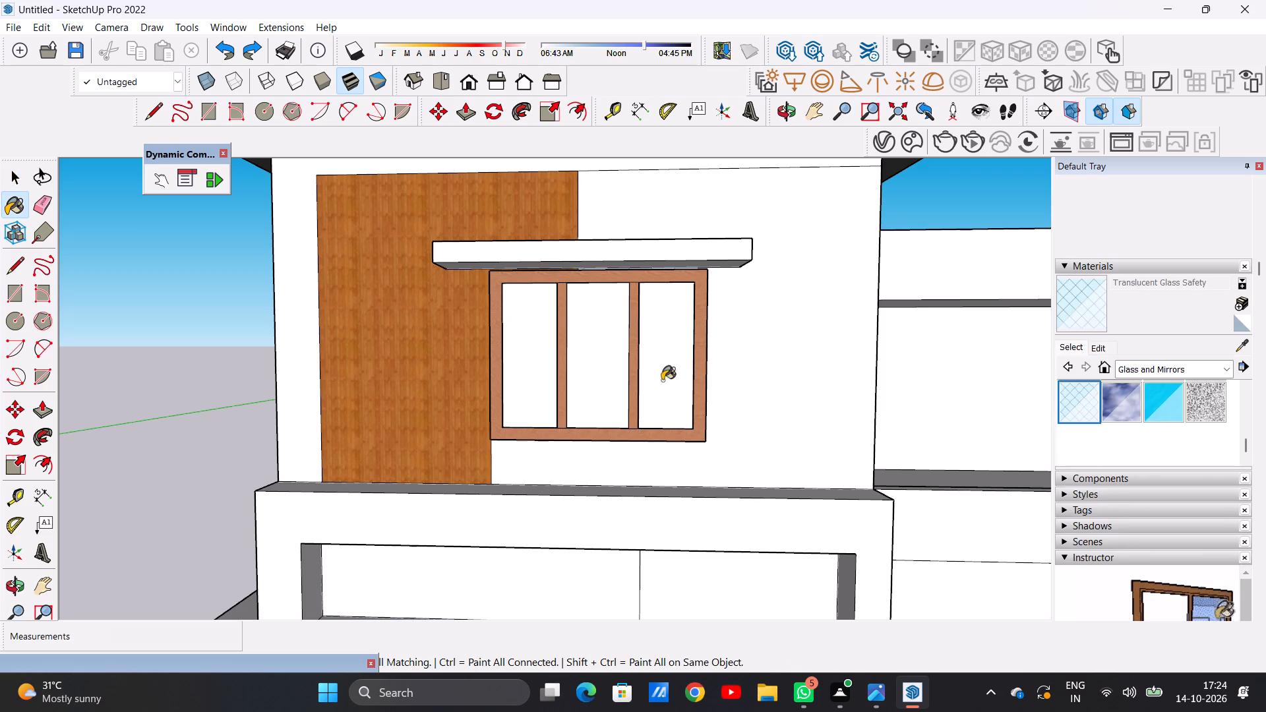
{"action": "scroll", "coordinate": [480, 345], "scroll_direction": "up", "scroll_amount": 6}
{"action": "left_click", "coordinate": [541, 329]}
{"action": "left_click", "coordinate": [724, 341]}
{"action": "left_click", "coordinate": [822, 347]}
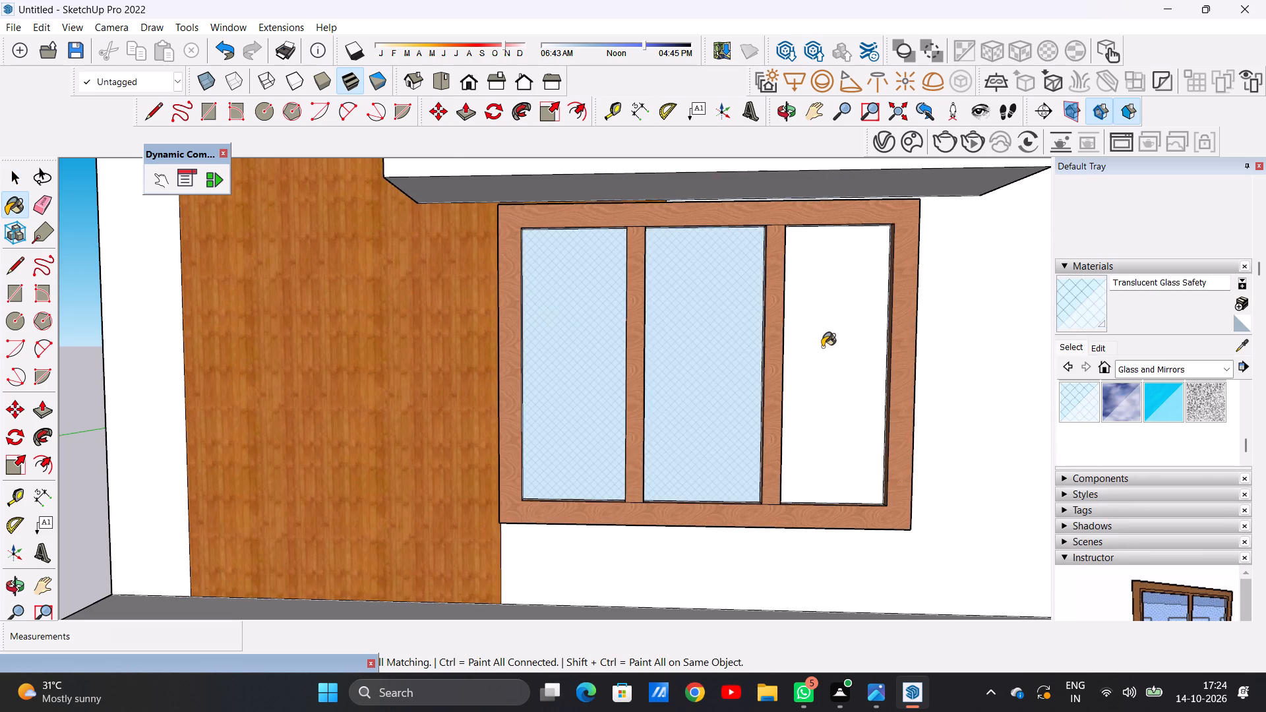
Examine the glazed upper window and its sunshade up close, from the side, and within the whole villa exterior.
{"action": "scroll", "coordinate": [684, 360], "scroll_direction": "up", "scroll_amount": 9}
{"action": "scroll", "coordinate": [602, 419], "scroll_direction": "down", "scroll_amount": 20}
{"action": "scroll", "coordinate": [602, 419], "scroll_direction": "down", "scroll_amount": 9}
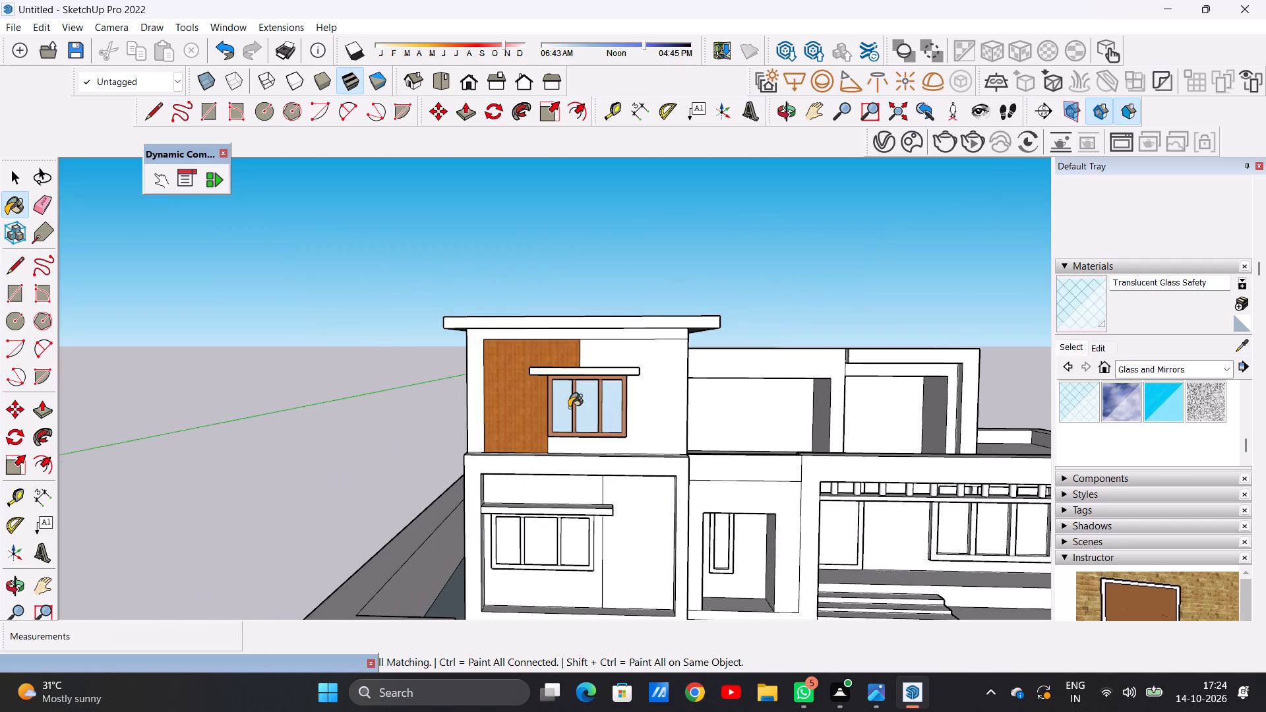
{"action": "scroll", "coordinate": [569, 407], "scroll_direction": "down", "scroll_amount": 8}
{"action": "scroll", "coordinate": [595, 418], "scroll_direction": "up", "scroll_amount": 14}
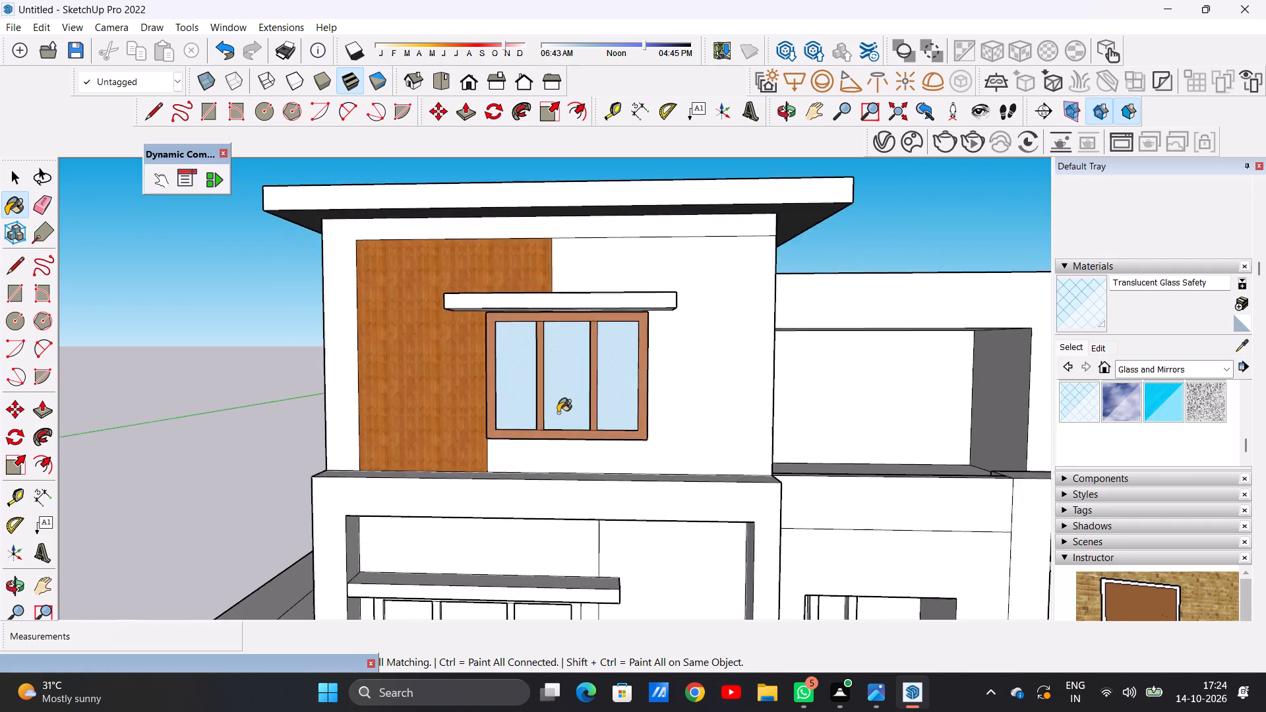
{"action": "scroll", "coordinate": [558, 413], "scroll_direction": "down", "scroll_amount": 1}
{"action": "scroll", "coordinate": [558, 413], "scroll_direction": "up", "scroll_amount": 5}
{"action": "middle_click_drag", "start_coordinate": [615, 394], "coordinate": [315, 460]}
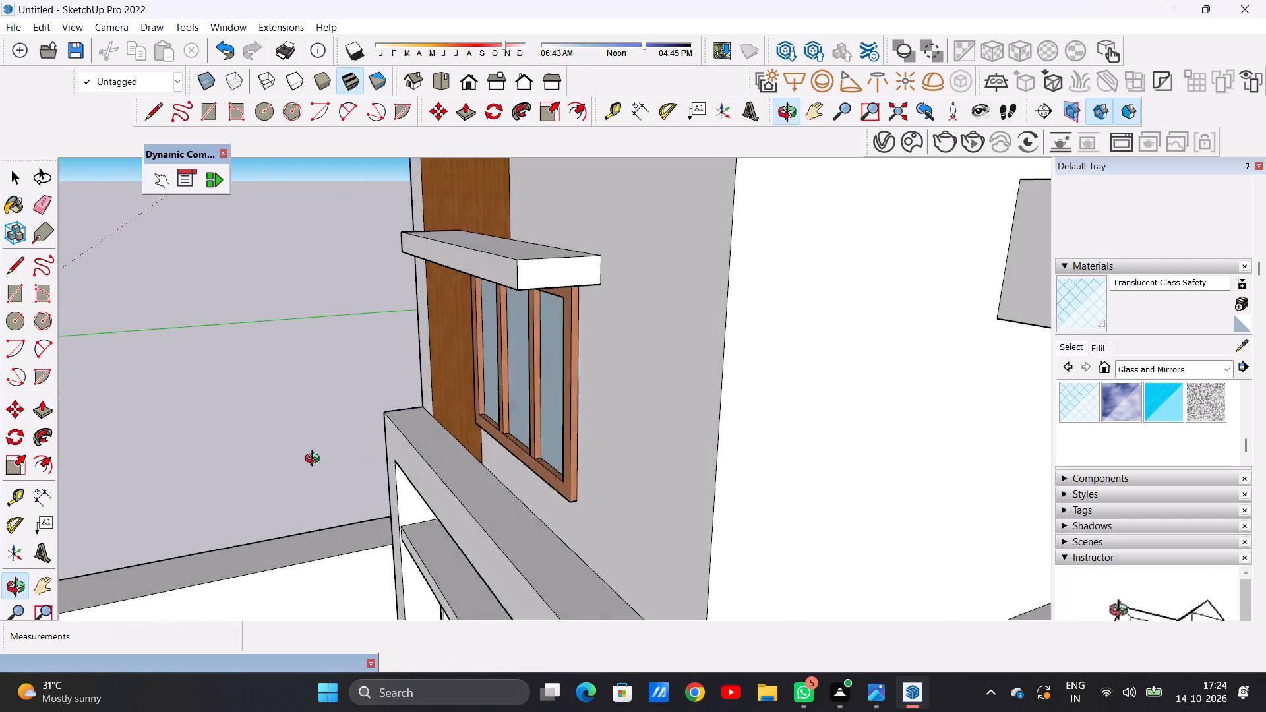
{"action": "middle_click_drag", "start_coordinate": [315, 460], "coordinate": [592, 428]}
{"action": "scroll", "coordinate": [503, 405], "scroll_direction": "down", "scroll_amount": 6}
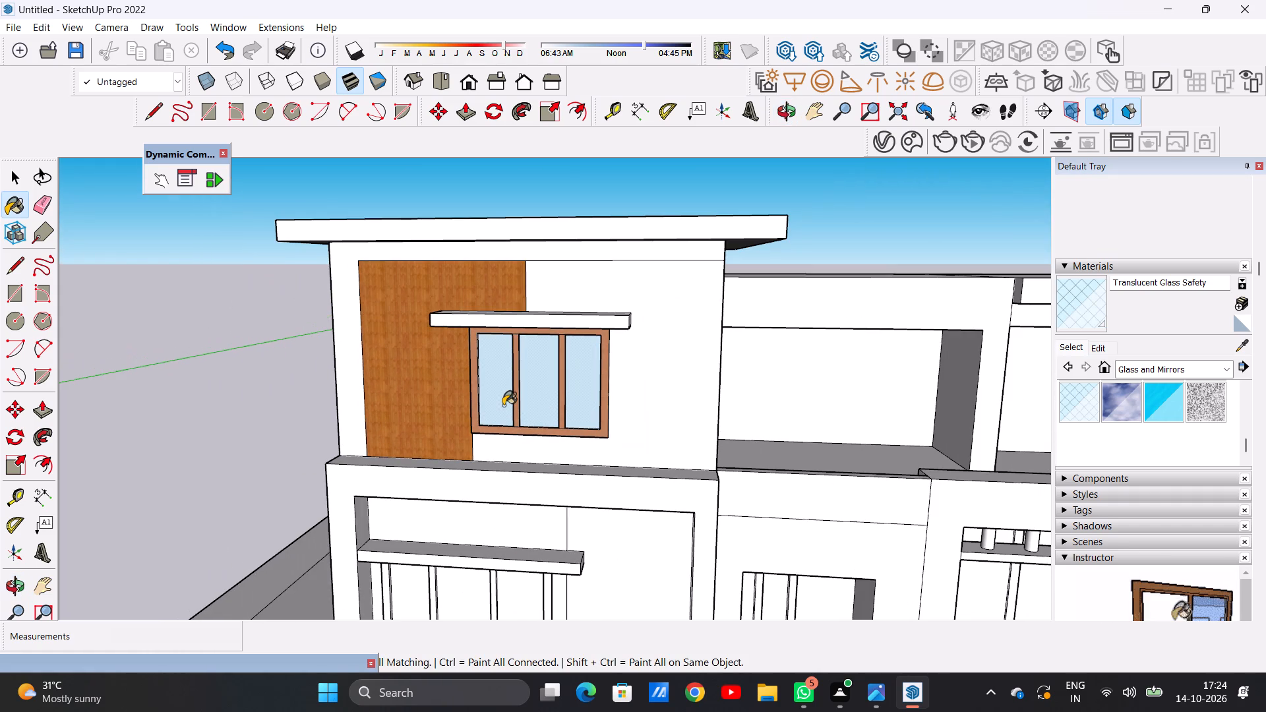
{"action": "middle_click_drag", "start_coordinate": [544, 367], "coordinate": [566, 338]}
{"action": "scroll", "coordinate": [508, 374], "scroll_direction": "up", "scroll_amount": 8}
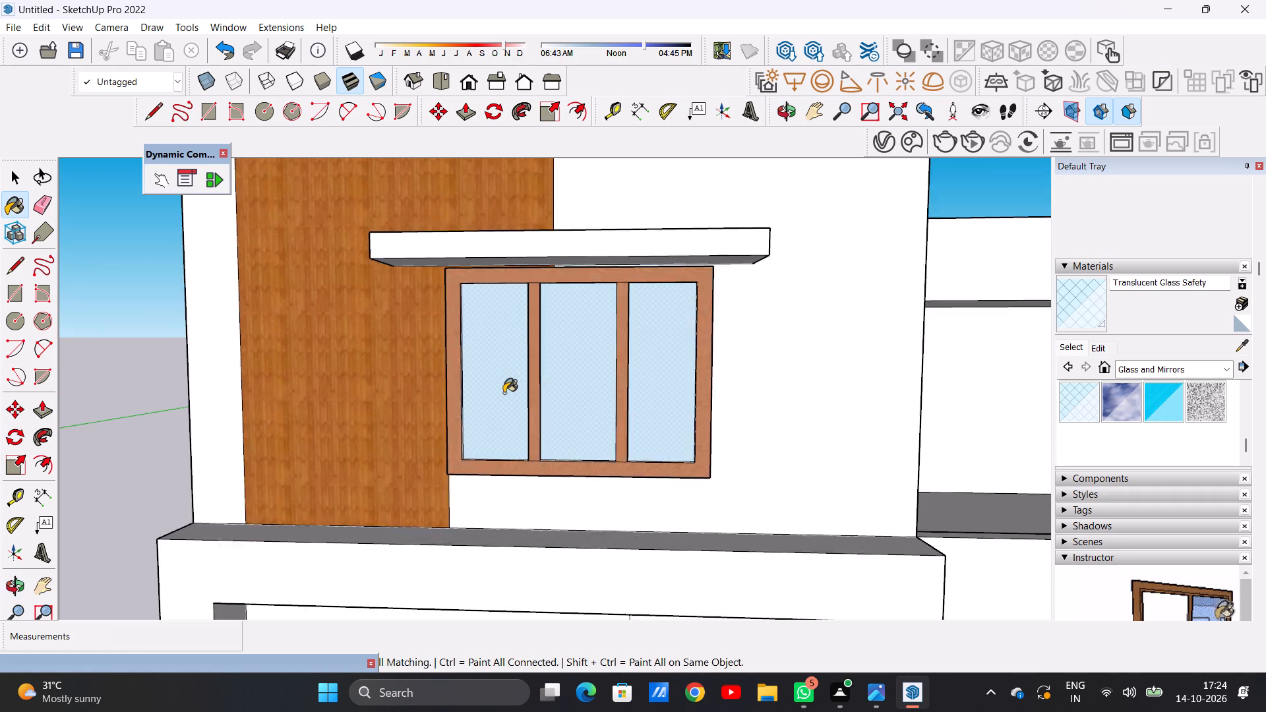
{"action": "scroll", "coordinate": [504, 393], "scroll_direction": "up", "scroll_amount": 5}
{"action": "scroll", "coordinate": [450, 375], "scroll_direction": "down", "scroll_amount": 3}
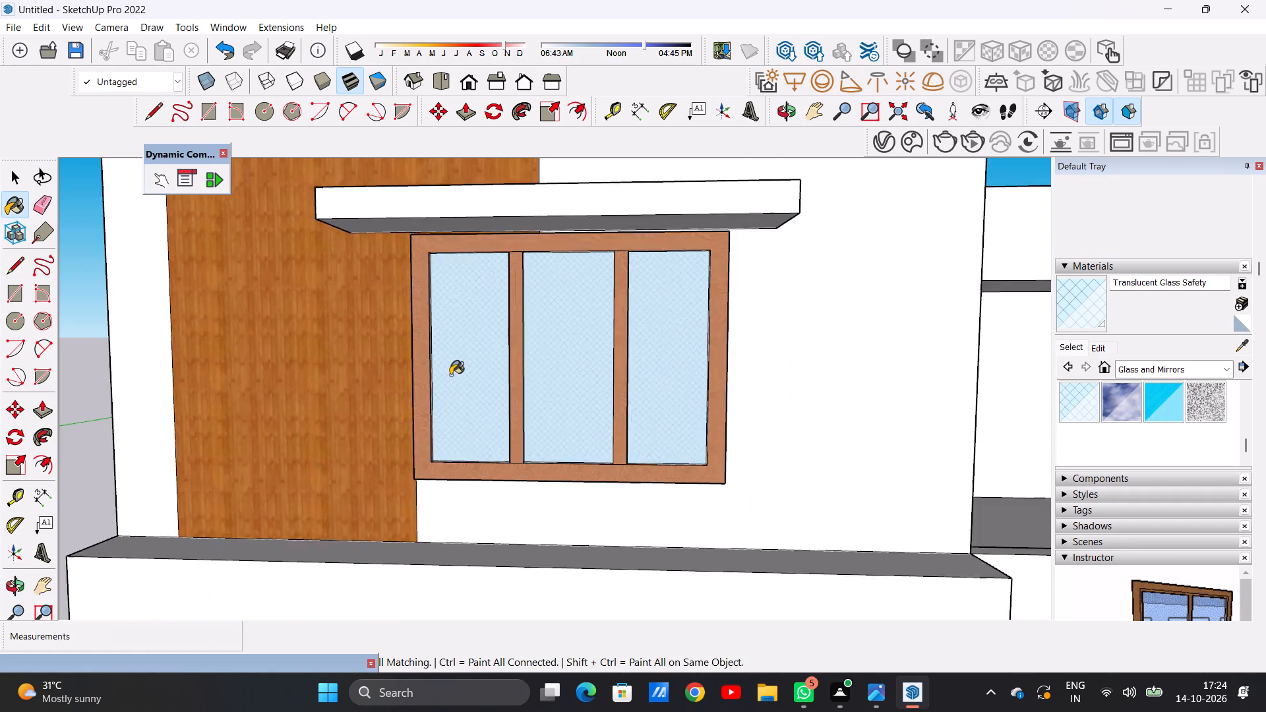
{"action": "scroll", "coordinate": [450, 375], "scroll_direction": "down", "scroll_amount": 16}
{"action": "scroll", "coordinate": [437, 365], "scroll_direction": "down", "scroll_amount": 5}
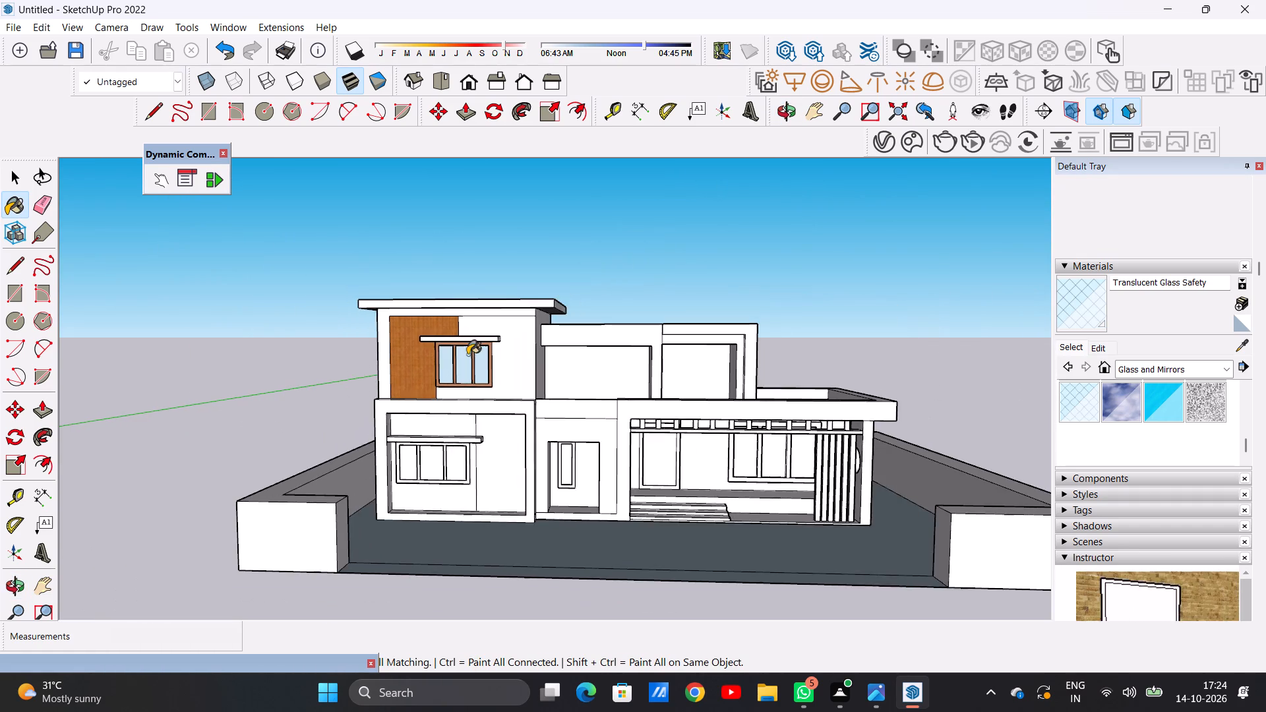
{"action": "middle_click_drag", "start_coordinate": [467, 354], "coordinate": [425, 460]}
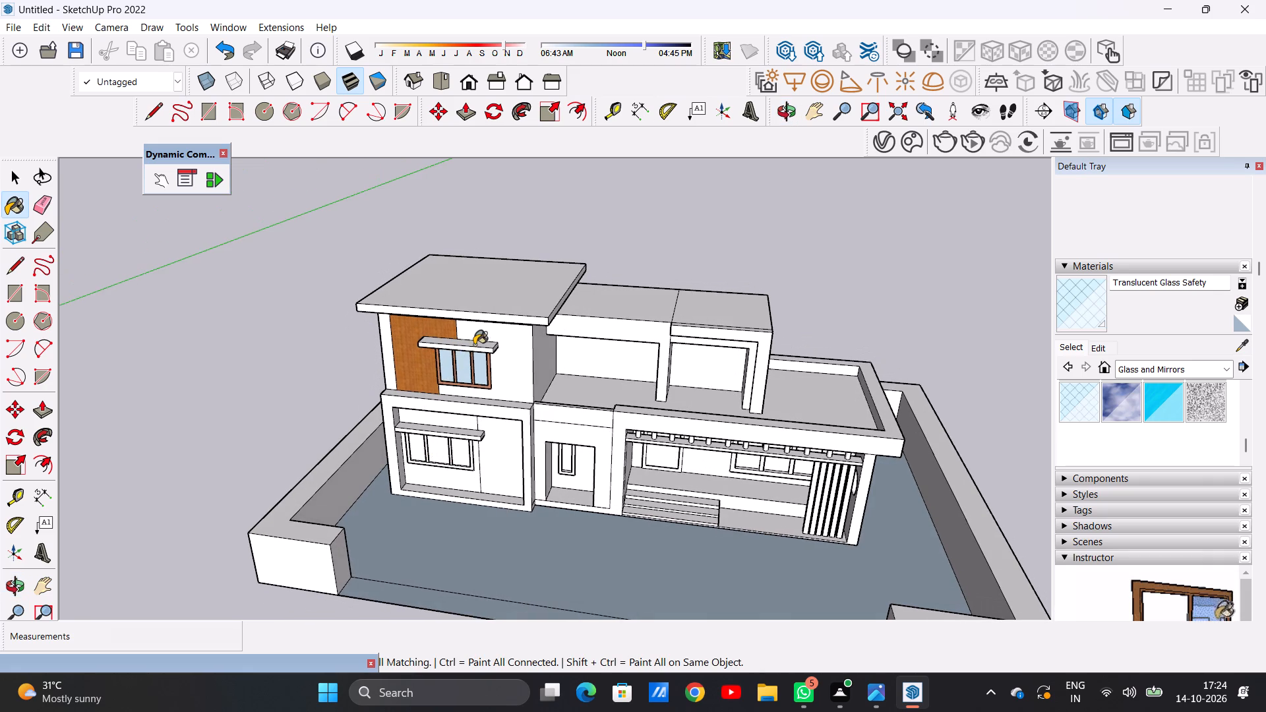
{"action": "scroll", "coordinate": [474, 345], "scroll_direction": "up", "scroll_amount": 20}
{"action": "scroll", "coordinate": [474, 345], "scroll_direction": "up", "scroll_amount": 3}
{"action": "key", "text": "space"}
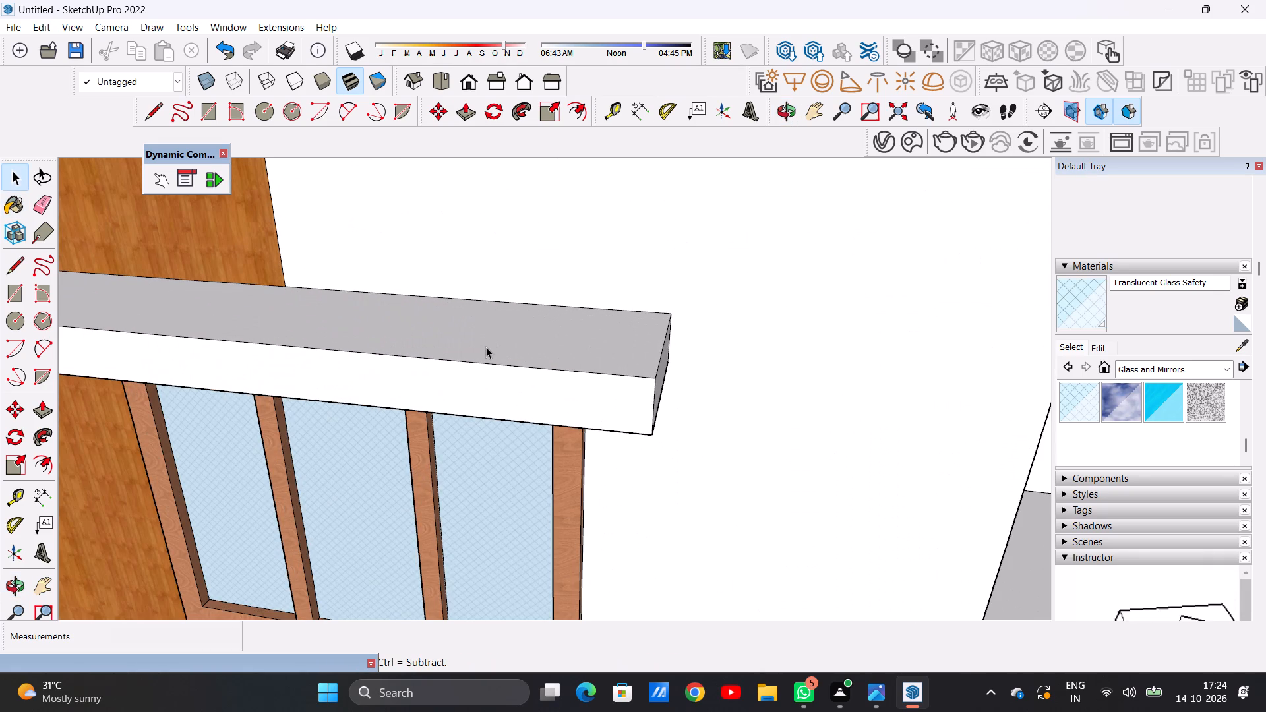
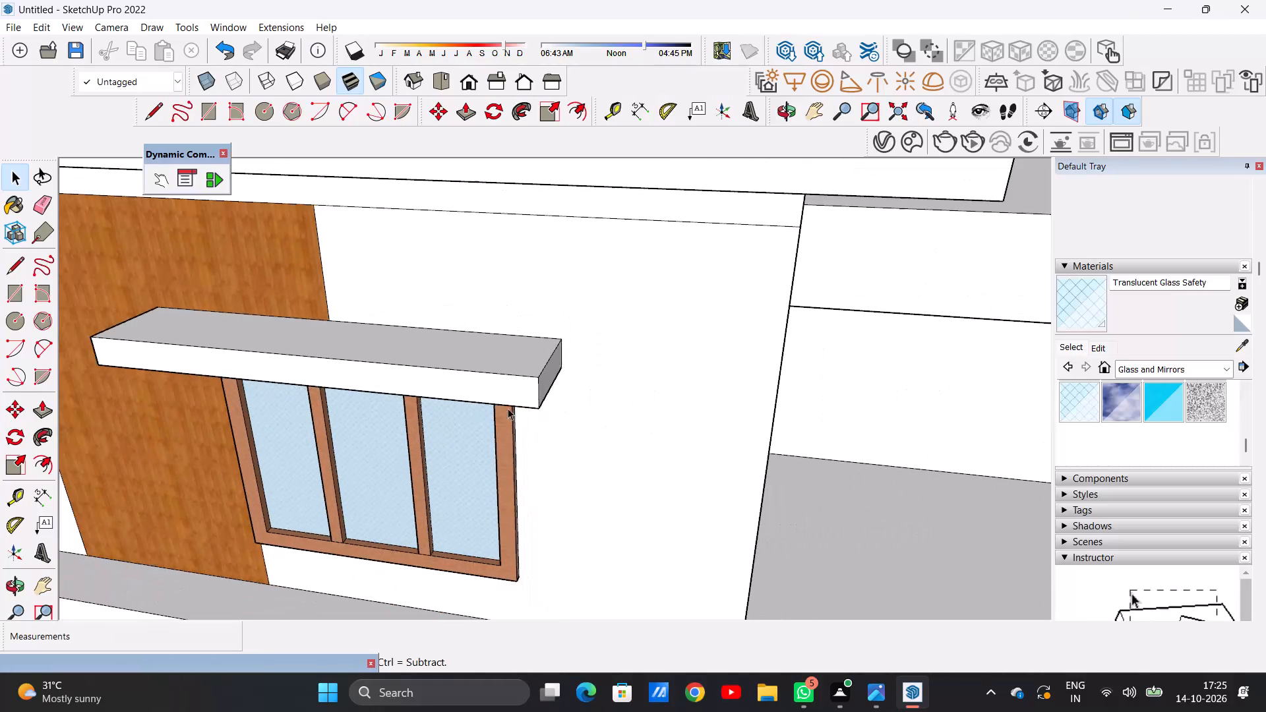
Browse the Colors material collection for a finish for the upper window's sunshade.
{"action": "scroll", "coordinate": [601, 396], "scroll_direction": "down", "scroll_amount": 7}
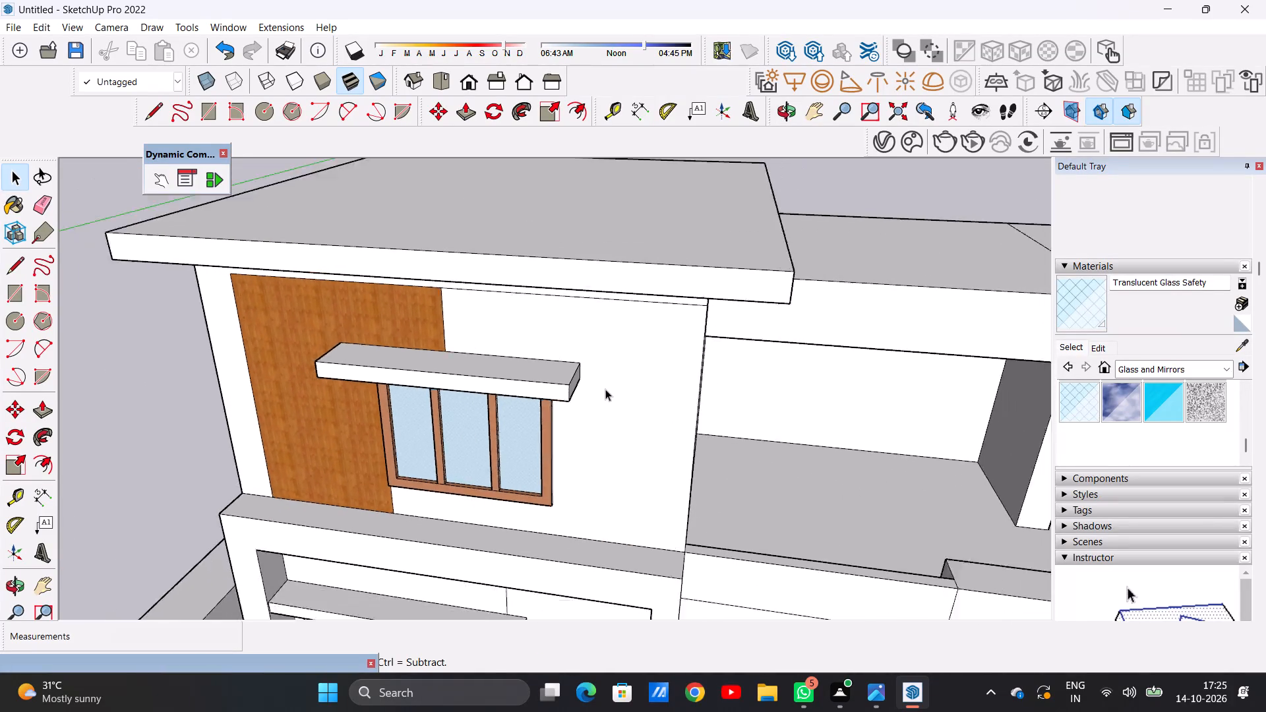
{"action": "scroll", "coordinate": [605, 389], "scroll_direction": "down", "scroll_amount": 3}
{"action": "middle_click_drag", "start_coordinate": [532, 423], "coordinate": [543, 250]}
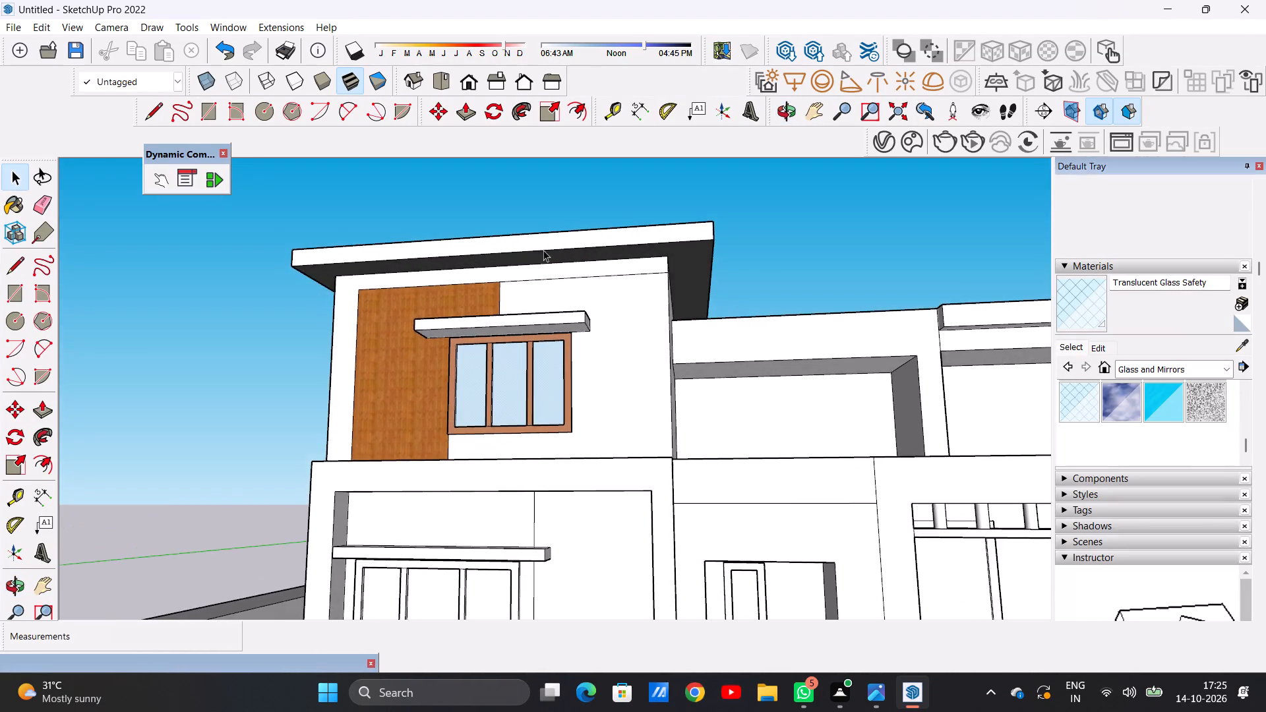
{"action": "scroll", "coordinate": [549, 338], "scroll_direction": "up", "scroll_amount": 1}
{"action": "scroll", "coordinate": [549, 338], "scroll_direction": "down", "scroll_amount": 1}
{"action": "scroll", "coordinate": [549, 338], "scroll_direction": "up", "scroll_amount": 4}
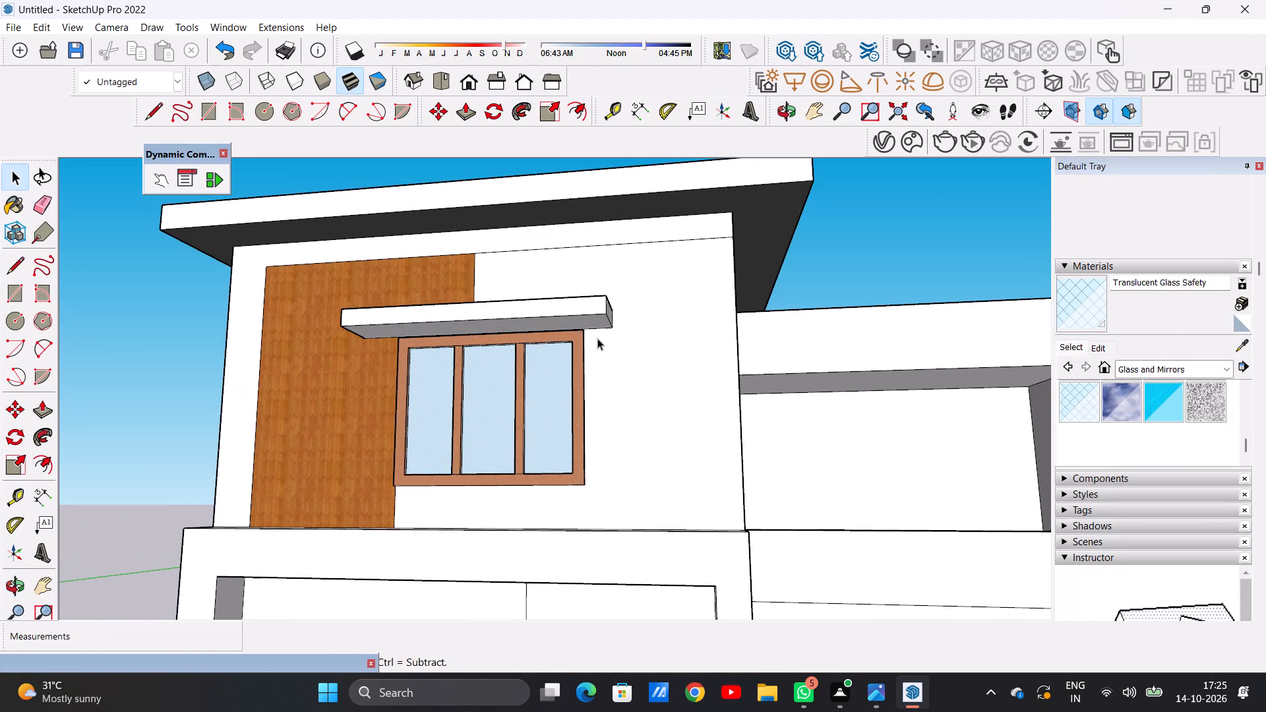
{"action": "left_click", "coordinate": [1228, 371]}
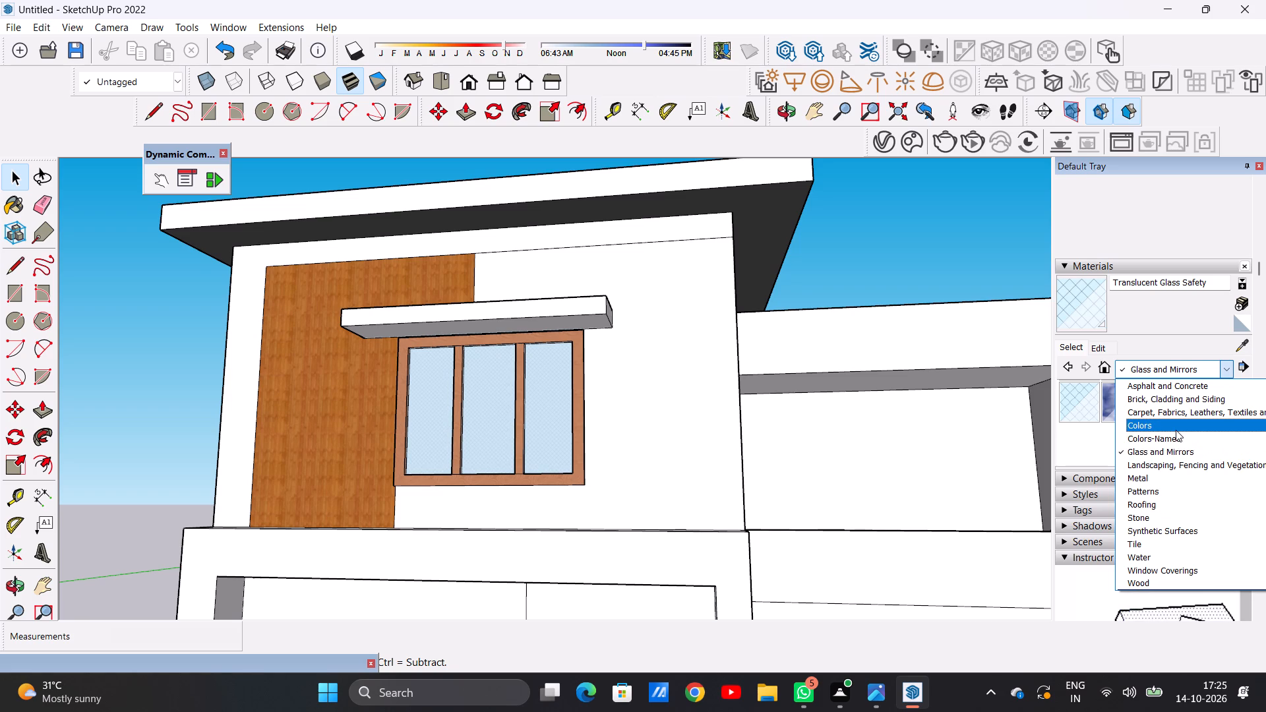
{"action": "left_click", "coordinate": [1176, 430]}
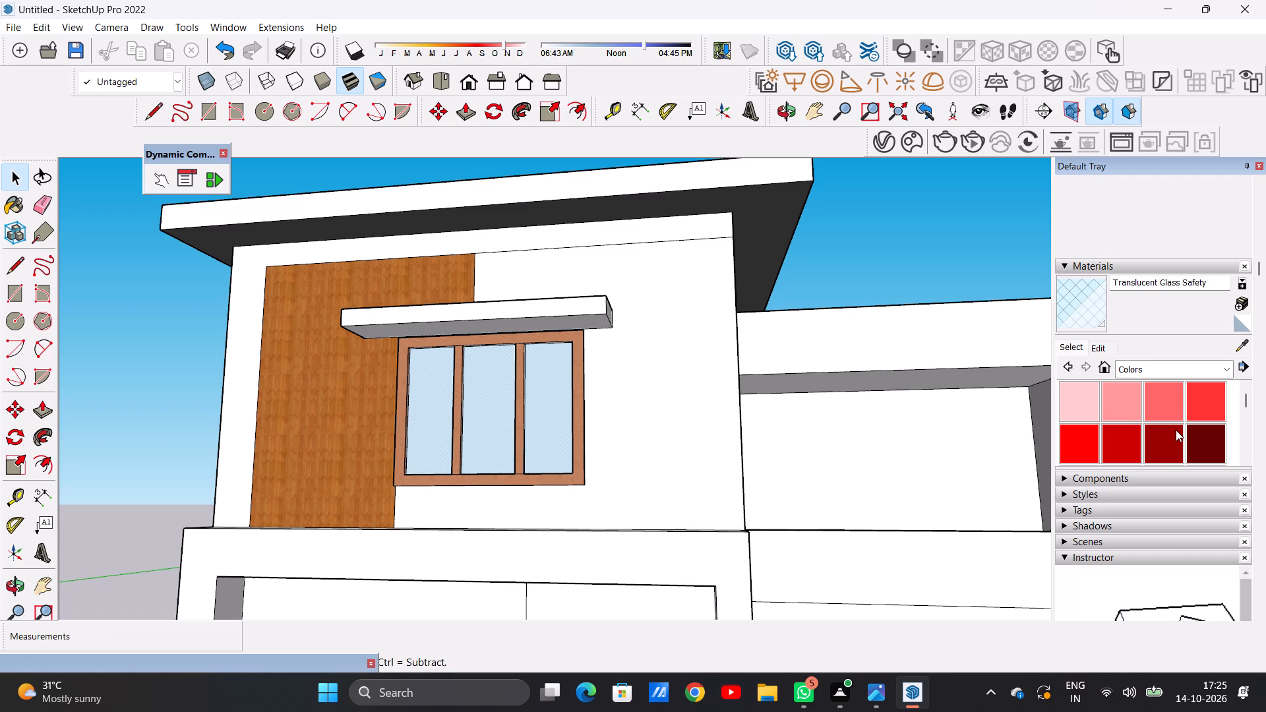
{"action": "scroll", "coordinate": [1147, 429], "scroll_direction": "down", "scroll_amount": 2}
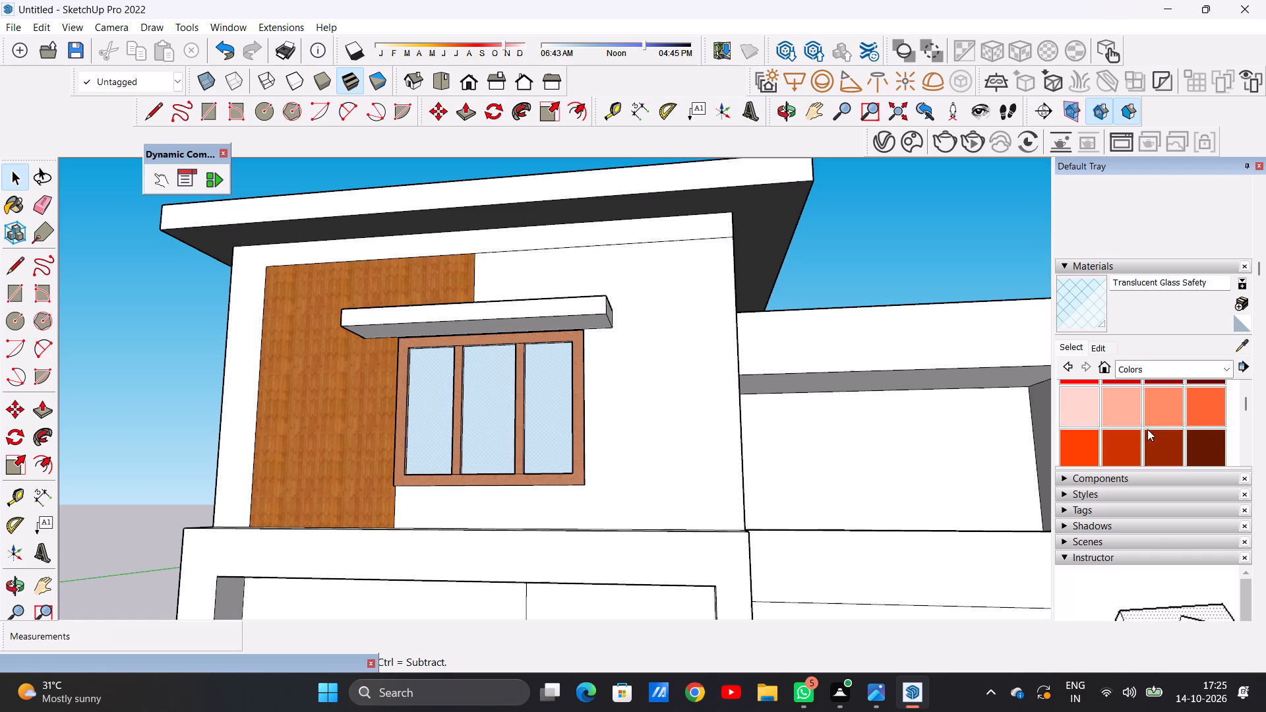
{"action": "scroll", "coordinate": [1147, 429], "scroll_direction": "down", "scroll_amount": 1}
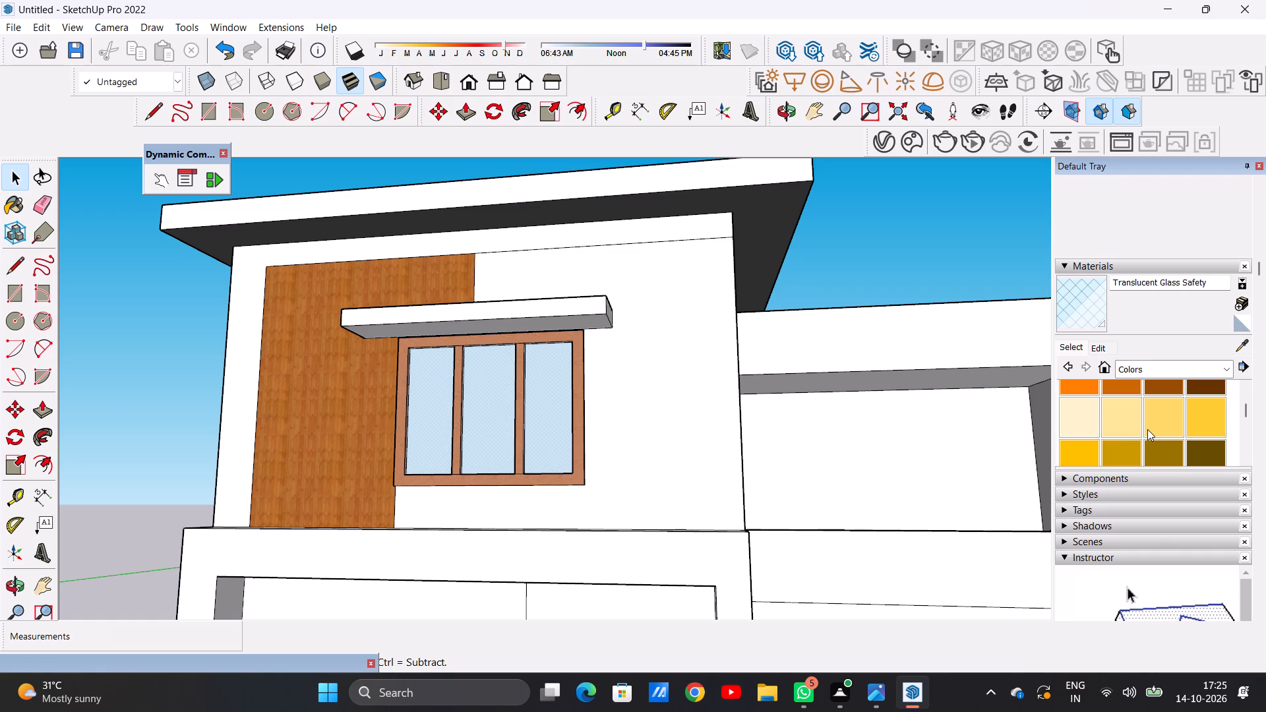
{"action": "scroll", "coordinate": [1150, 428], "scroll_direction": "down", "scroll_amount": 3}
{"action": "scroll", "coordinate": [1151, 427], "scroll_direction": "up", "scroll_amount": 5}
{"action": "scroll", "coordinate": [1151, 427], "scroll_direction": "down", "scroll_amount": 1}
{"action": "scroll", "coordinate": [1151, 427], "scroll_direction": "up", "scroll_amount": 2}
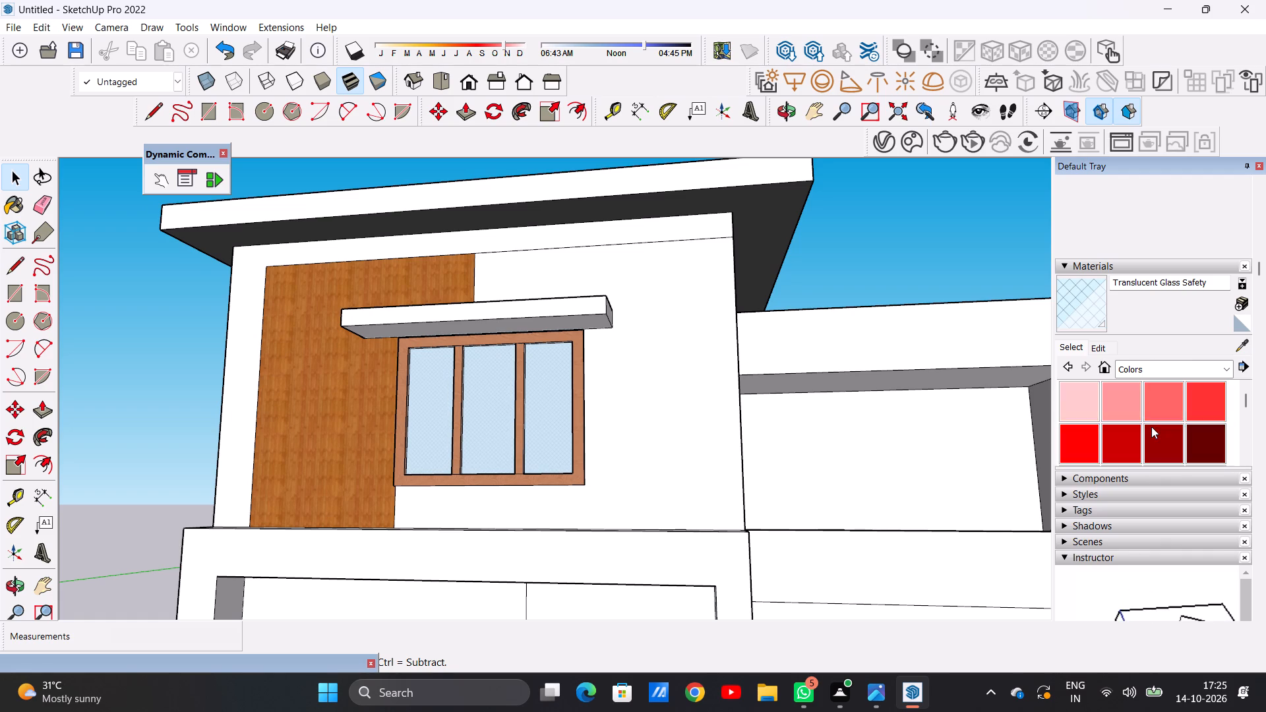
{"action": "scroll", "coordinate": [1151, 427], "scroll_direction": "up", "scroll_amount": 3}
Choose 0012_Bisque from the Colors-Named collection and paint the front face and underside of the upper window's sunshade.
{"action": "left_click", "coordinate": [1155, 447]}
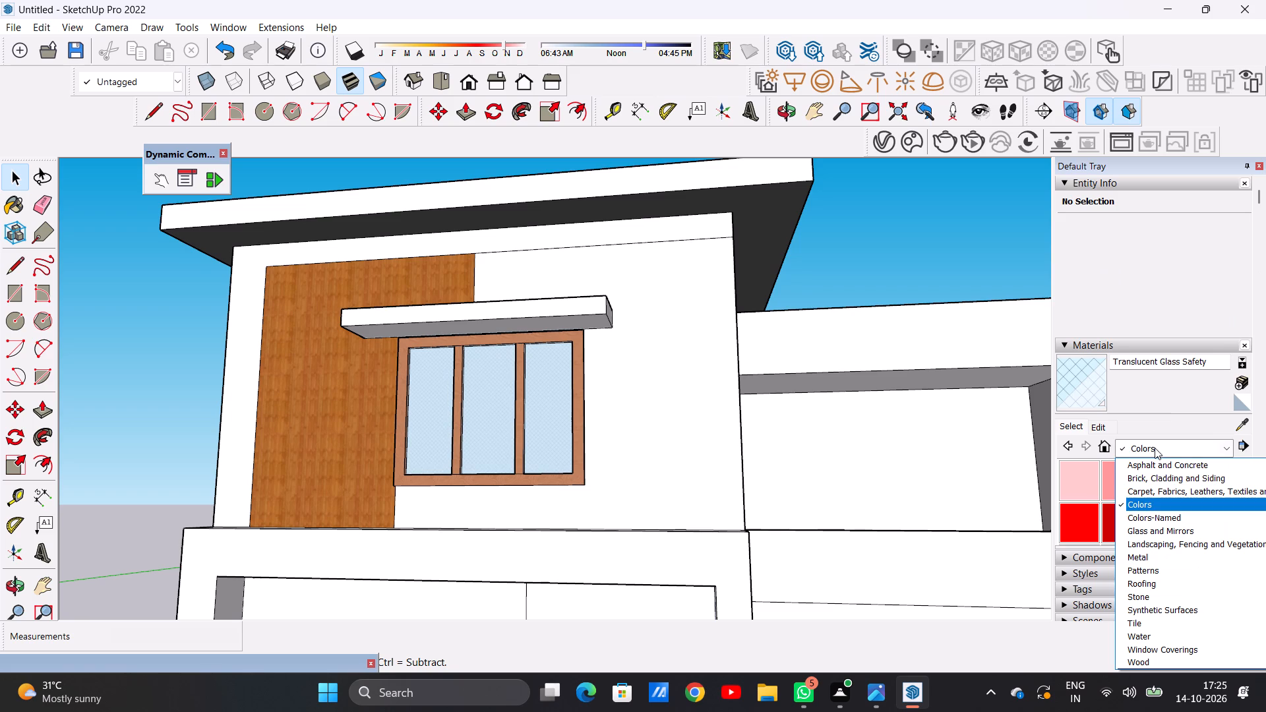
{"action": "left_click", "coordinate": [1167, 521]}
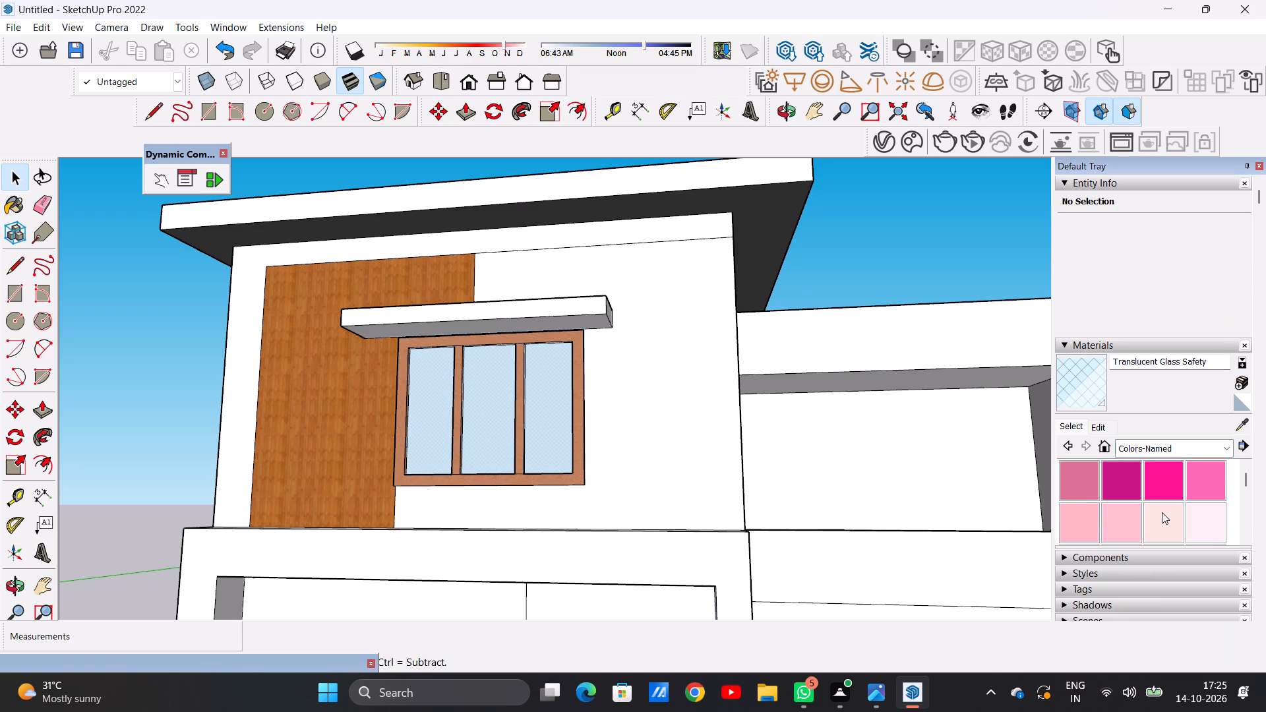
{"action": "scroll", "coordinate": [1162, 512], "scroll_direction": "down", "scroll_amount": 1}
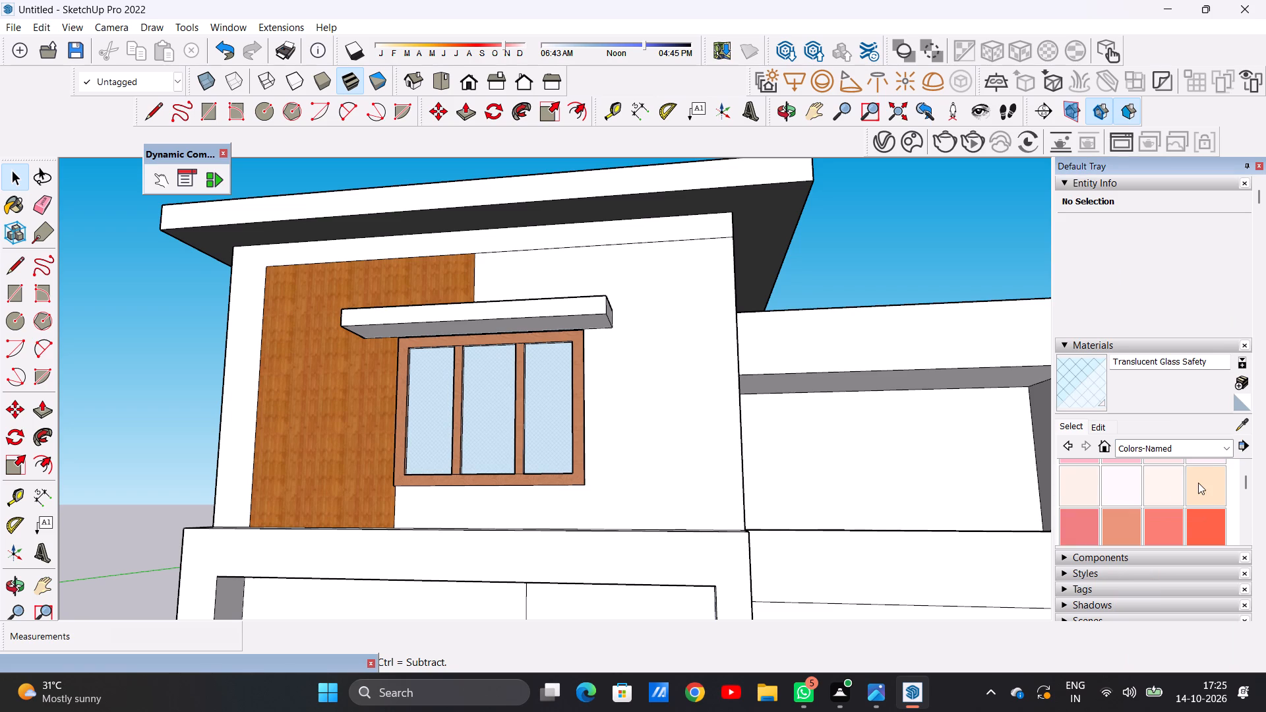
{"action": "left_click", "coordinate": [1198, 483]}
{"action": "scroll", "coordinate": [614, 446], "scroll_direction": "down", "scroll_amount": 4}
{"action": "scroll", "coordinate": [587, 376], "scroll_direction": "up", "scroll_amount": 4}
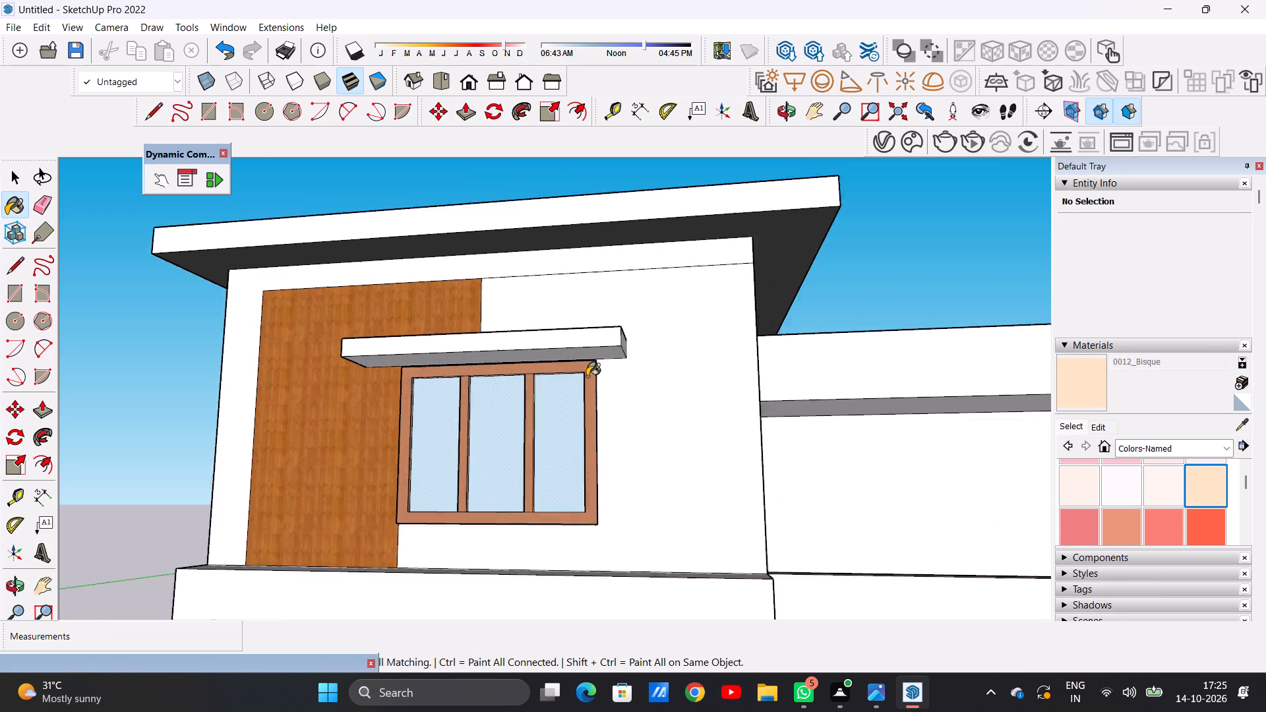
{"action": "scroll", "coordinate": [587, 376], "scroll_direction": "up", "scroll_amount": 8}
{"action": "left_click", "coordinate": [591, 303]}
{"action": "left_click", "coordinate": [609, 328]}
Paint the top face and the end face away from the wood cladding of the upper sunshade with 0012_Bisque.
{"action": "scroll", "coordinate": [630, 377], "scroll_direction": "down", "scroll_amount": 5}
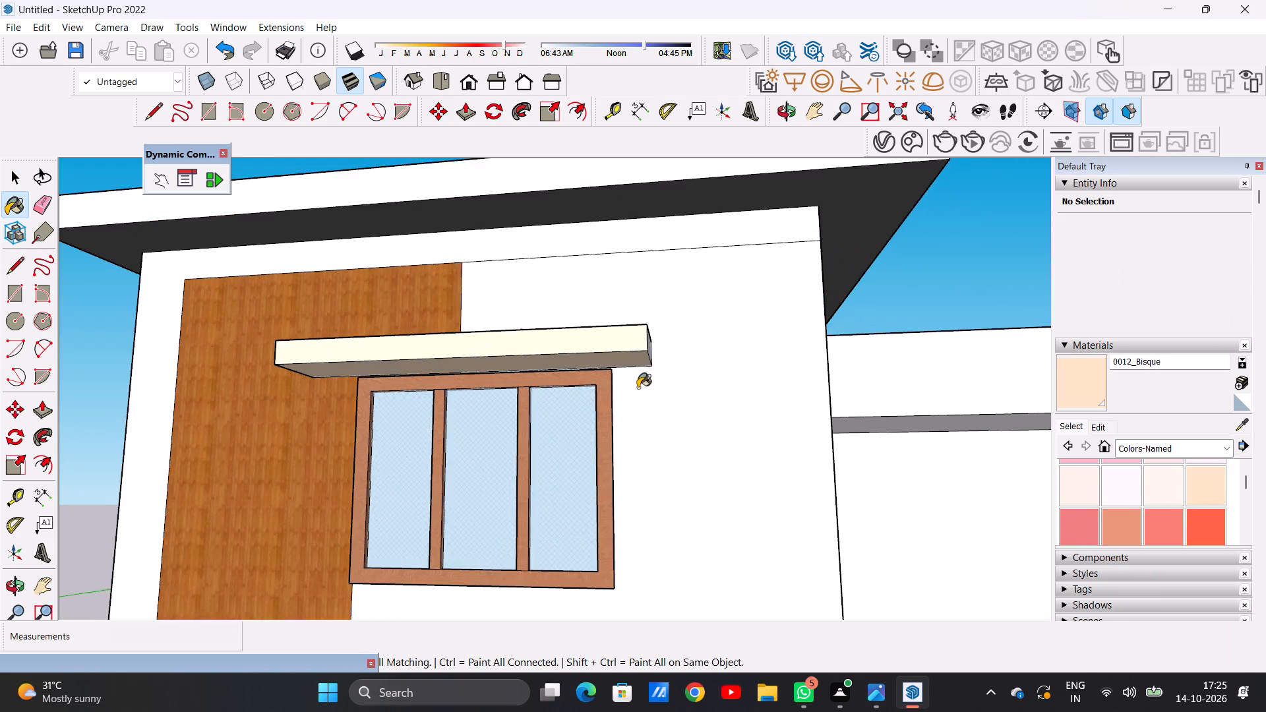
{"action": "scroll", "coordinate": [638, 388], "scroll_direction": "down", "scroll_amount": 3}
{"action": "middle_click_drag", "start_coordinate": [566, 404], "coordinate": [420, 501]}
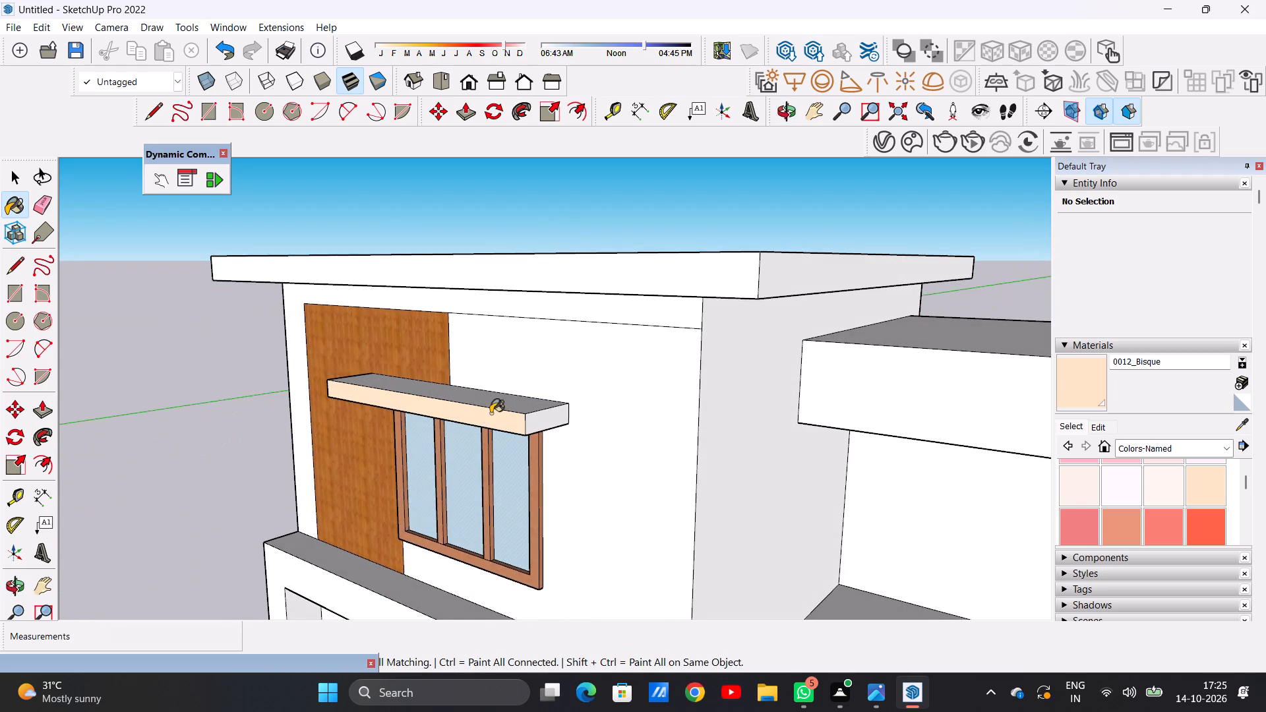
{"action": "scroll", "coordinate": [491, 413], "scroll_direction": "up", "scroll_amount": 12}
{"action": "left_click", "coordinate": [507, 383]}
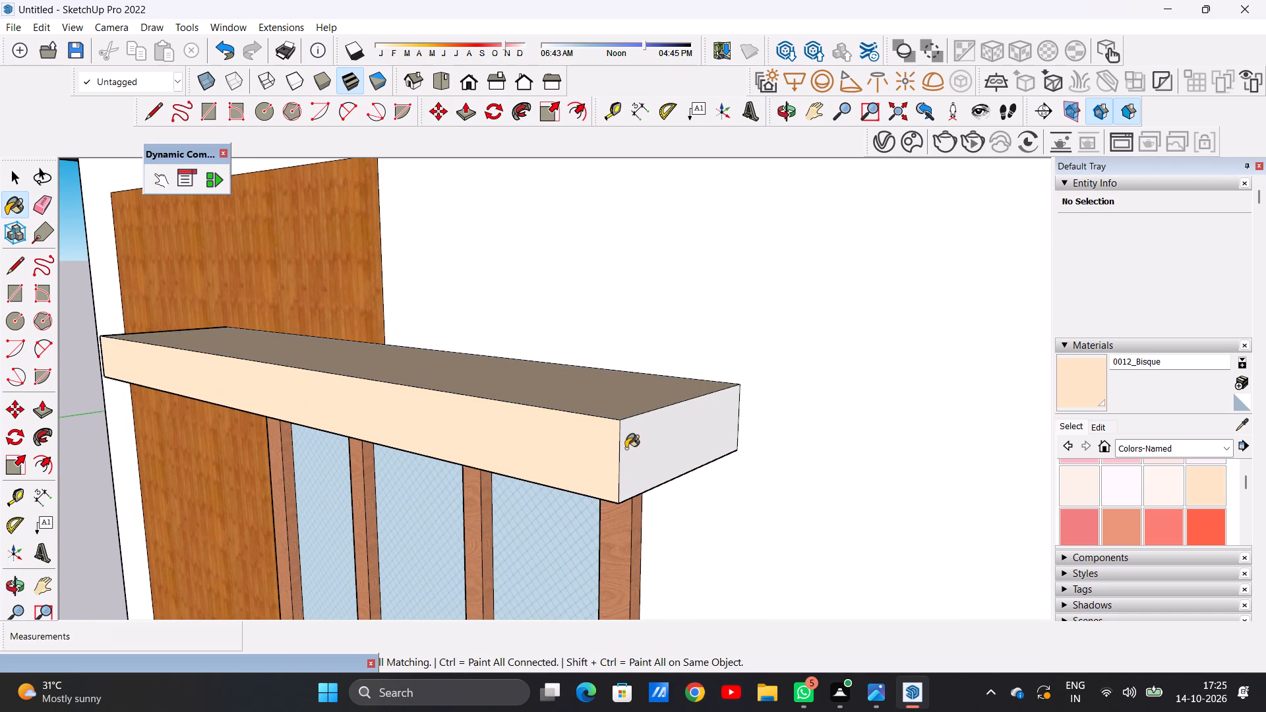
{"action": "left_click", "coordinate": [626, 448]}
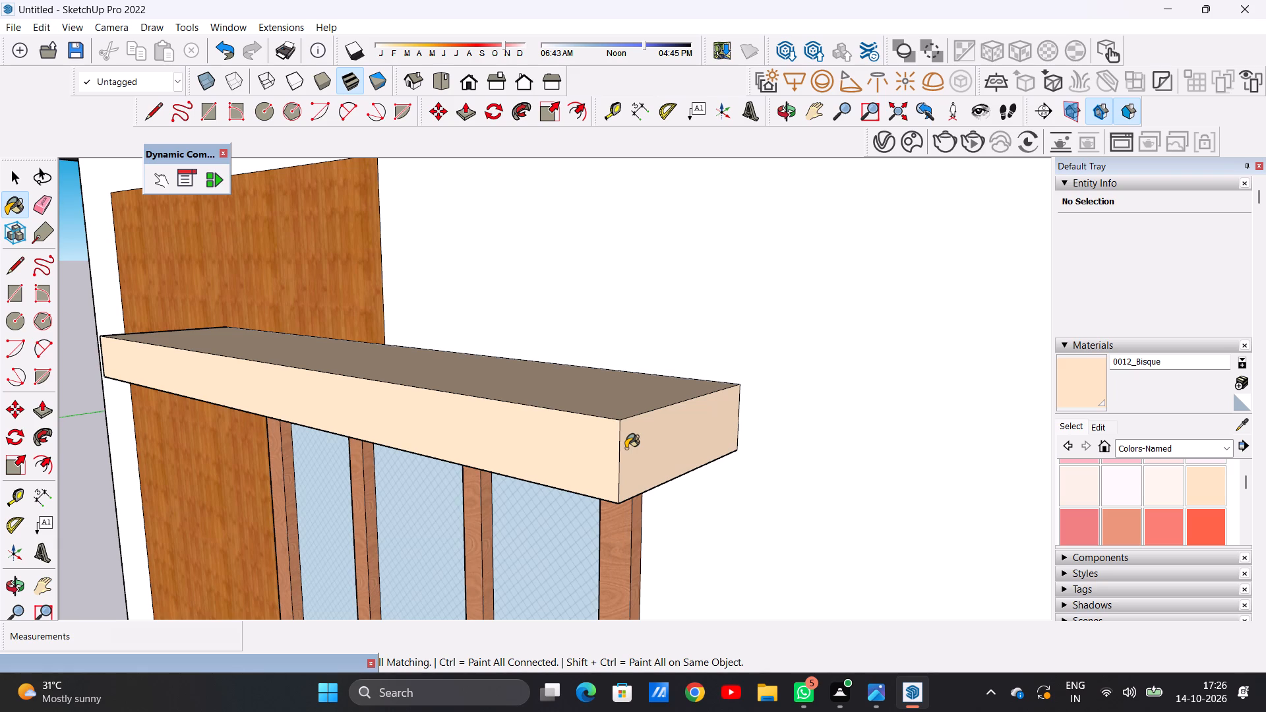
Paint the upper sunshade's underside again and its end face beside the wood cladding with 0012_Bisque.
{"action": "scroll", "coordinate": [562, 332], "scroll_direction": "down", "scroll_amount": 7}
{"action": "middle_click_drag", "start_coordinate": [527, 429], "coordinate": [582, 295]}
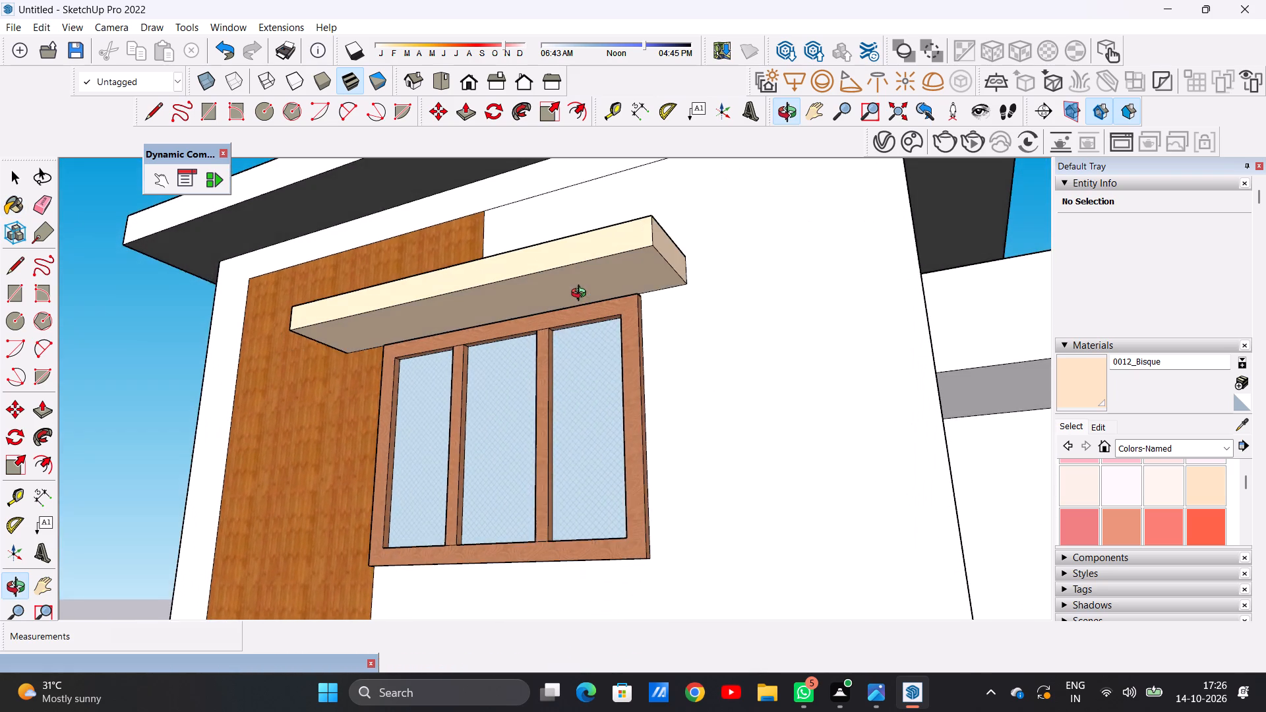
{"action": "middle_click_drag", "start_coordinate": [582, 295], "coordinate": [583, 292]}
{"action": "scroll", "coordinate": [580, 278], "scroll_direction": "up", "scroll_amount": 14}
{"action": "left_click", "coordinate": [582, 274]}
{"action": "scroll", "coordinate": [575, 340], "scroll_direction": "down", "scroll_amount": 8}
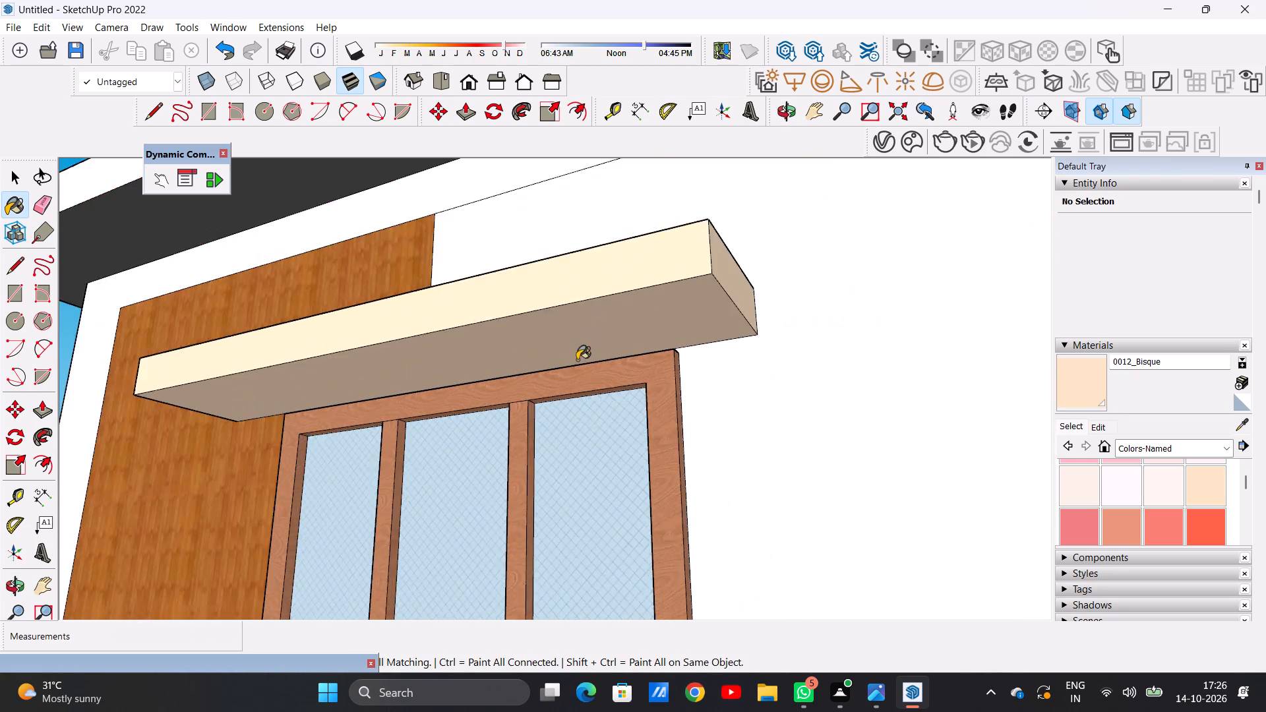
{"action": "scroll", "coordinate": [577, 360], "scroll_direction": "down", "scroll_amount": 12}
{"action": "middle_click_drag", "start_coordinate": [453, 368], "coordinate": [727, 458]}
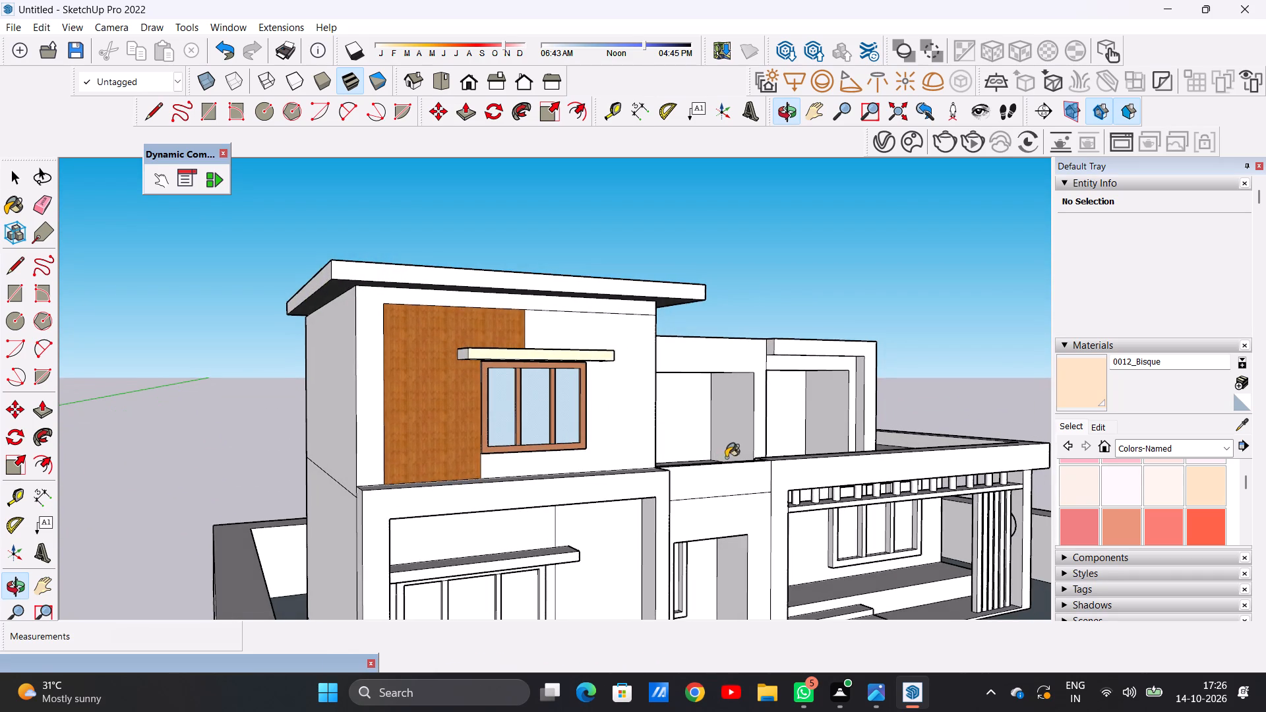
{"action": "scroll", "coordinate": [481, 373], "scroll_direction": "up", "scroll_amount": 20}
{"action": "left_click", "coordinate": [425, 318]}
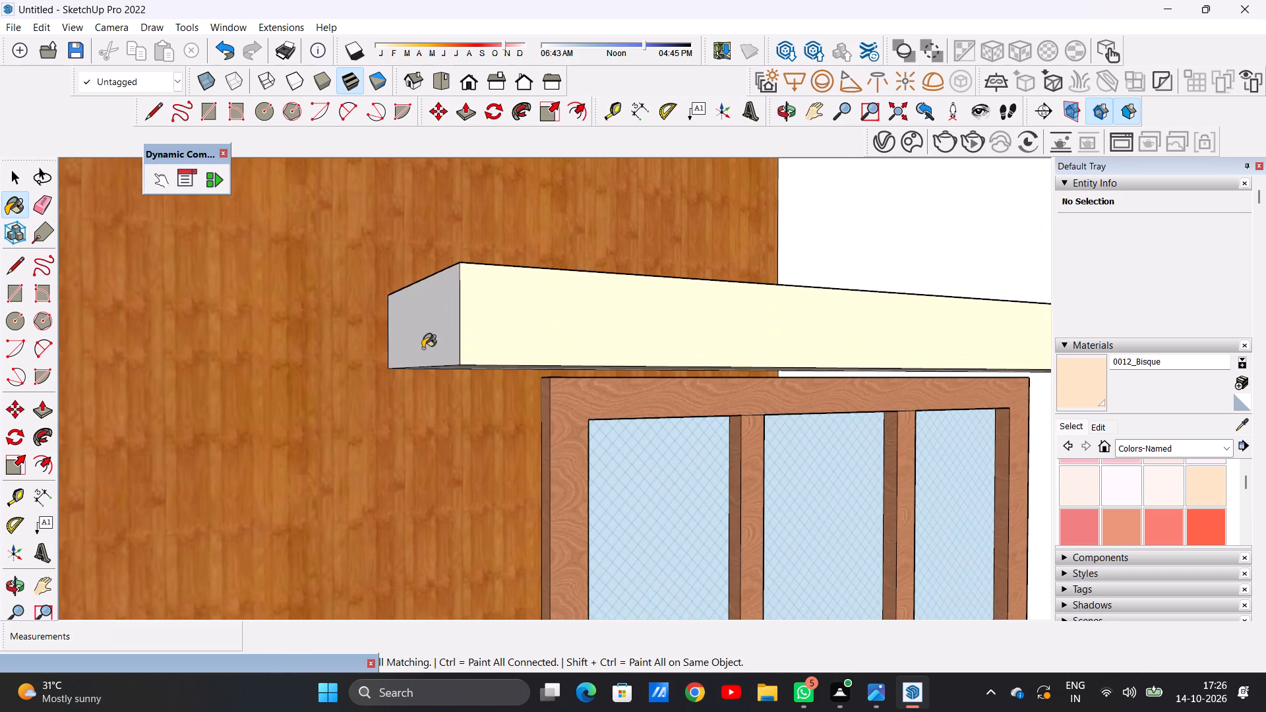
Examine the painted sunshade from above, below and the side, and against the upper facade, and leave the Paint Bucket.
{"action": "scroll", "coordinate": [424, 376], "scroll_direction": "down", "scroll_amount": 11}
{"action": "middle_click_drag", "start_coordinate": [582, 357], "coordinate": [460, 392]}
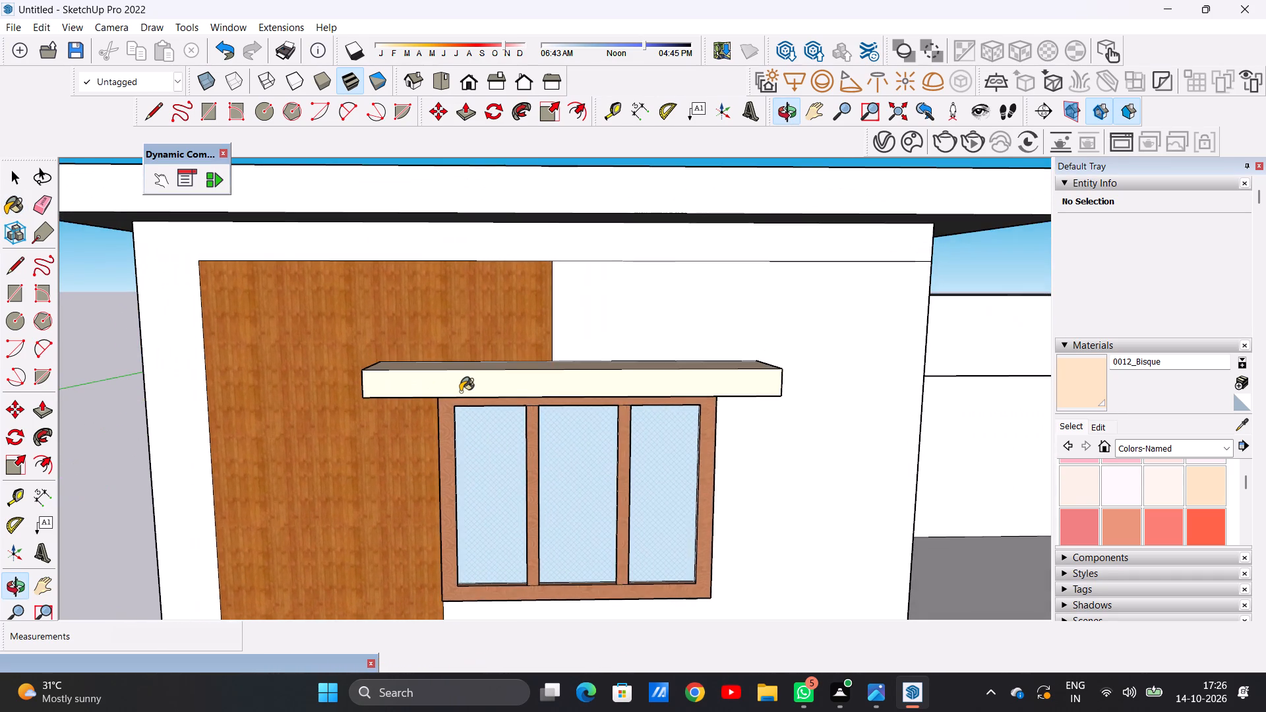
{"action": "scroll", "coordinate": [455, 389], "scroll_direction": "down", "scroll_amount": 17}
{"action": "scroll", "coordinate": [522, 405], "scroll_direction": "up", "scroll_amount": 7}
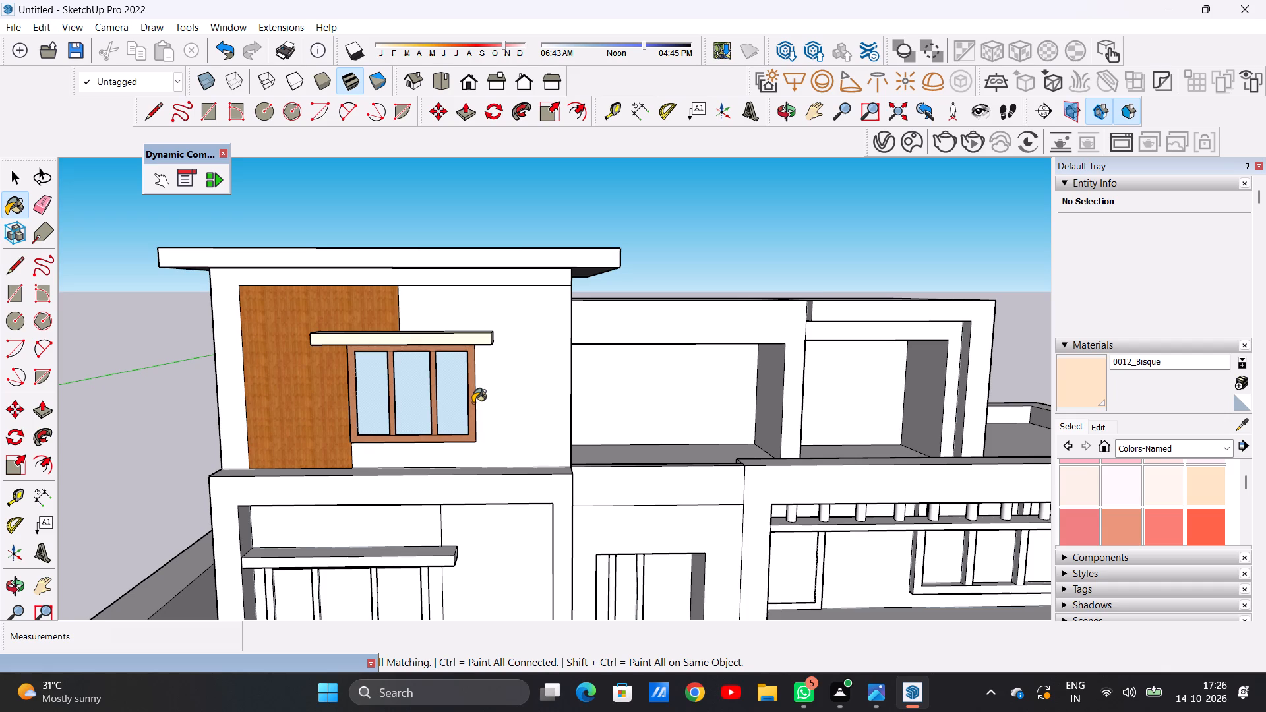
{"action": "scroll", "coordinate": [472, 392], "scroll_direction": "up", "scroll_amount": 4}
{"action": "middle_click_drag", "start_coordinate": [439, 309], "coordinate": [286, 434]}
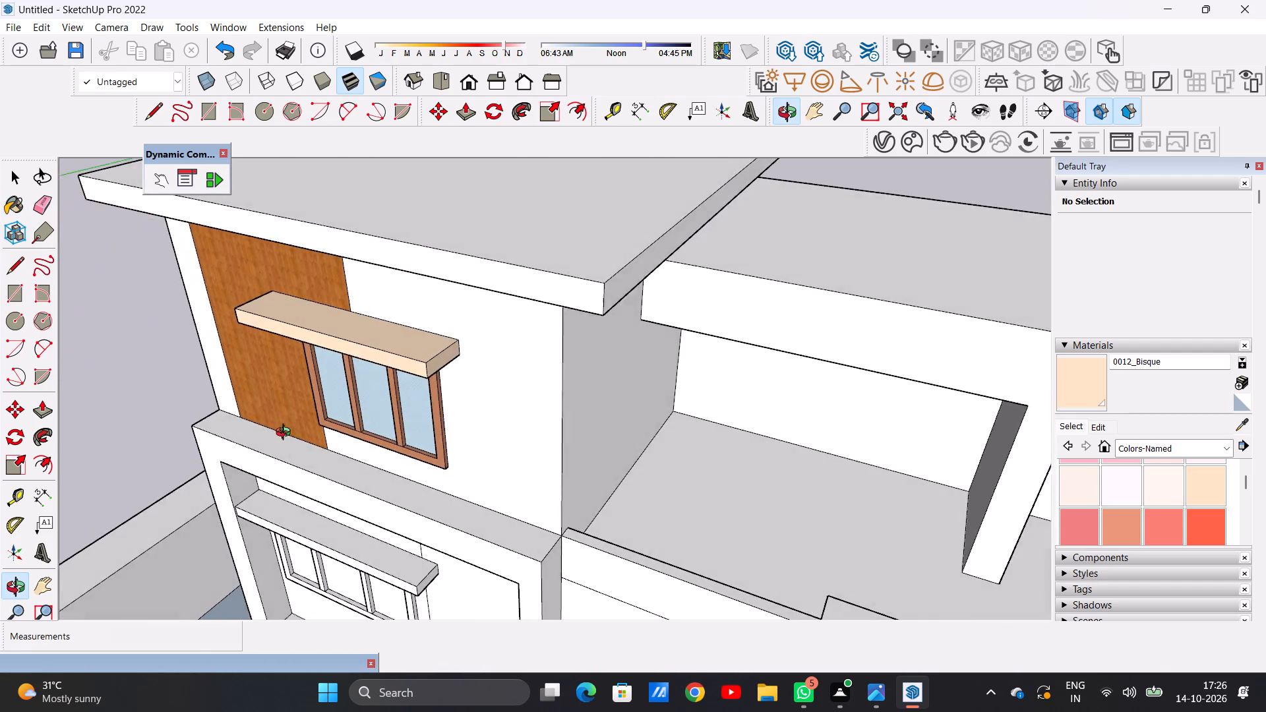
{"action": "middle_click_drag", "start_coordinate": [286, 434], "coordinate": [347, 282]}
{"action": "scroll", "coordinate": [417, 322], "scroll_direction": "up", "scroll_amount": 13}
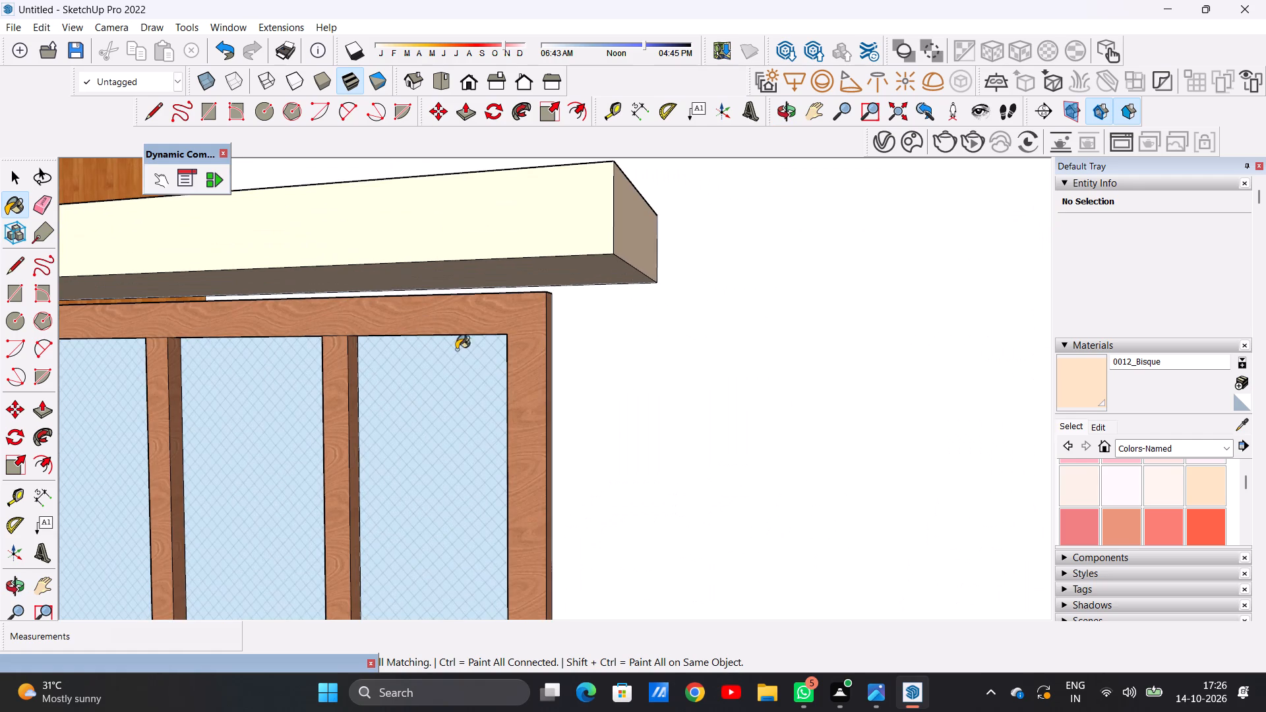
{"action": "middle_click_drag", "start_coordinate": [510, 362], "coordinate": [552, 431]}
{"action": "middle_click", "coordinate": [552, 431]}
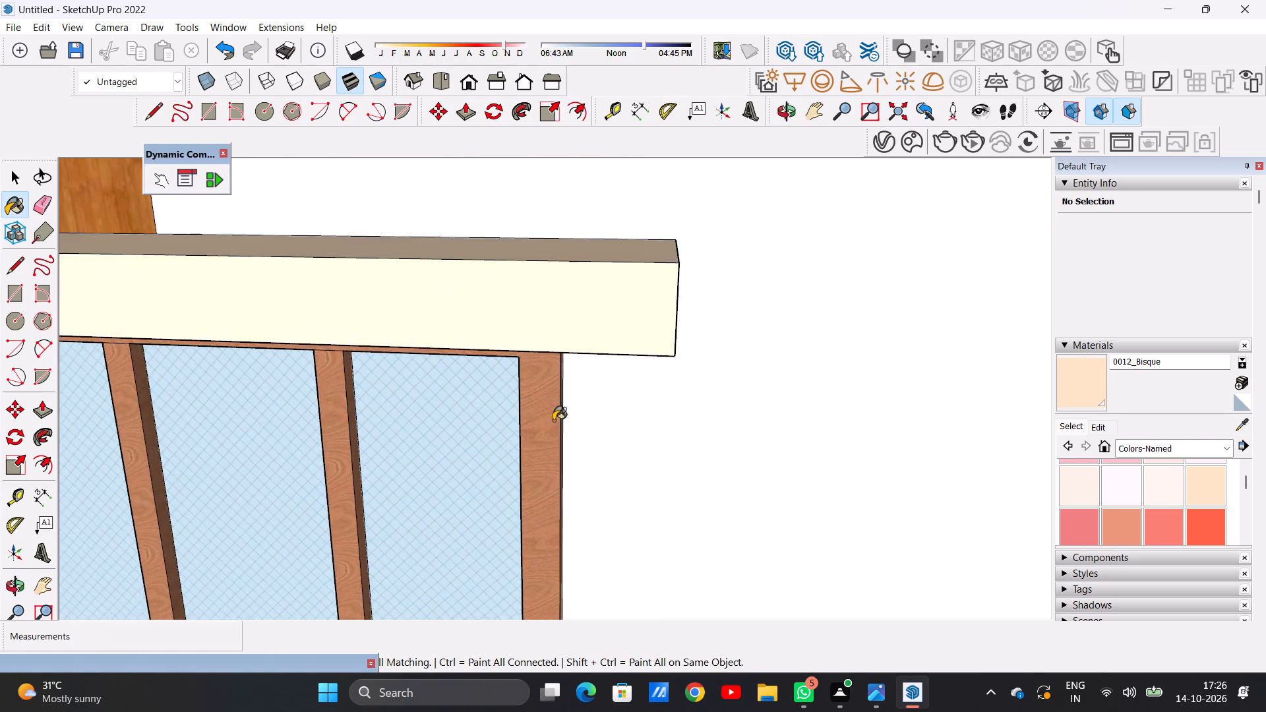
{"action": "scroll", "coordinate": [556, 405], "scroll_direction": "down", "scroll_amount": 13}
{"action": "scroll", "coordinate": [504, 364], "scroll_direction": "up", "scroll_amount": 1}
{"action": "scroll", "coordinate": [498, 357], "scroll_direction": "down", "scroll_amount": 6}
{"action": "middle_click_drag", "start_coordinate": [463, 408], "coordinate": [475, 352]}
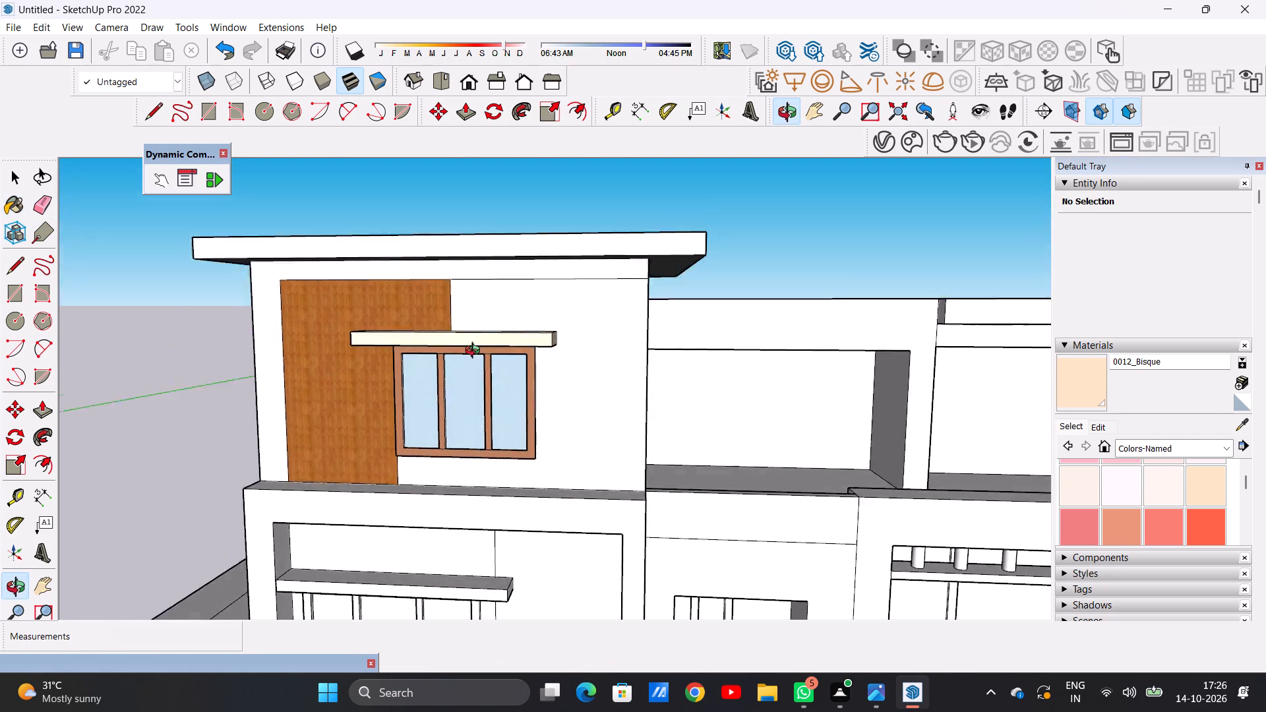
{"action": "middle_click_drag", "start_coordinate": [475, 352], "coordinate": [477, 340]}
{"action": "scroll", "coordinate": [449, 352], "scroll_direction": "up", "scroll_amount": 11}
{"action": "scroll", "coordinate": [460, 324], "scroll_direction": "down", "scroll_amount": 1}
{"action": "scroll", "coordinate": [460, 324], "scroll_direction": "up", "scroll_amount": 1}
{"action": "scroll", "coordinate": [460, 324], "scroll_direction": "down", "scroll_amount": 1}
{"action": "scroll", "coordinate": [460, 324], "scroll_direction": "up", "scroll_amount": 2}
{"action": "scroll", "coordinate": [456, 361], "scroll_direction": "down", "scroll_amount": 9}
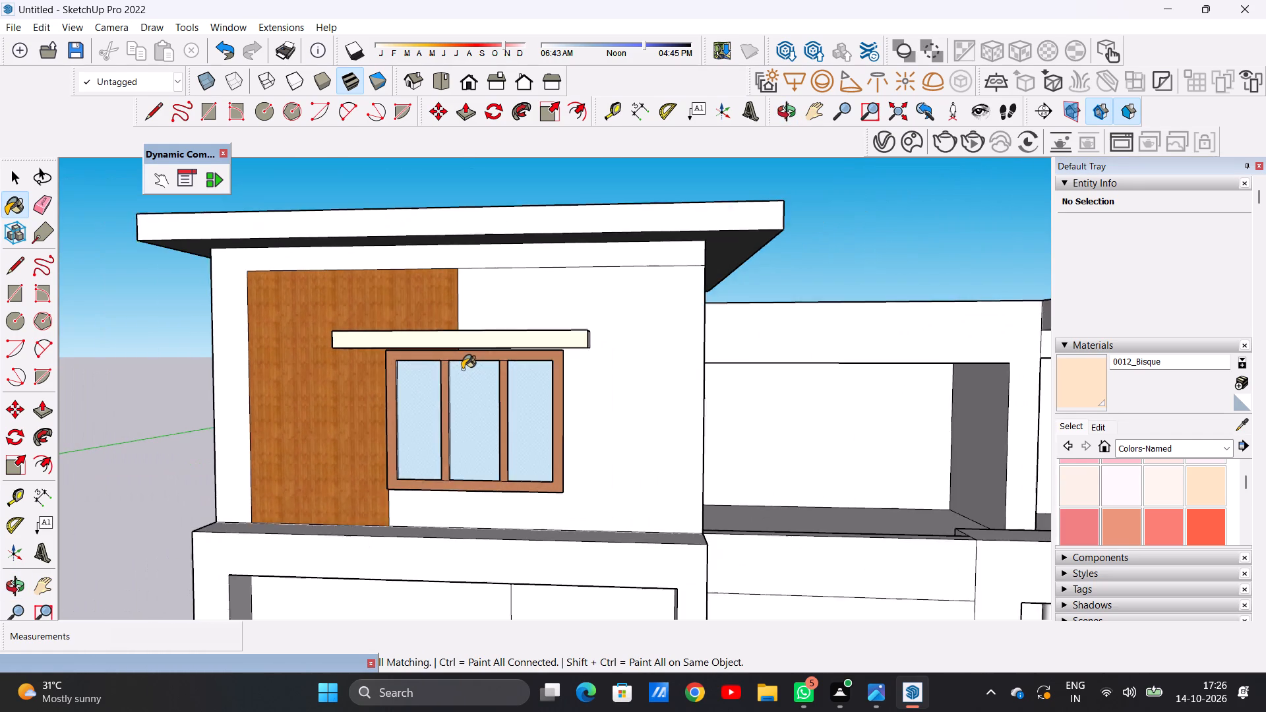
{"action": "scroll", "coordinate": [462, 369], "scroll_direction": "down", "scroll_amount": 8}
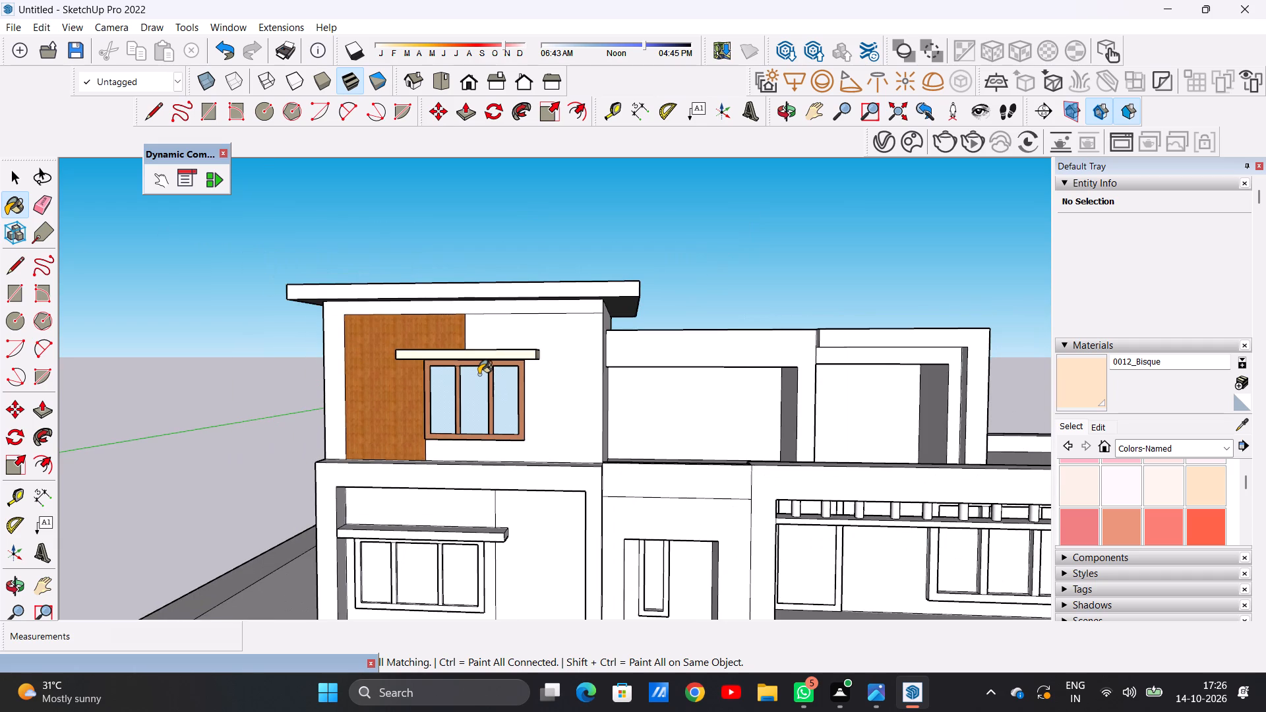
{"action": "scroll", "coordinate": [526, 361], "scroll_direction": "up", "scroll_amount": 7}
{"action": "middle_click_drag", "start_coordinate": [543, 354], "coordinate": [455, 459]}
{"action": "scroll", "coordinate": [483, 375], "scroll_direction": "up", "scroll_amount": 12}
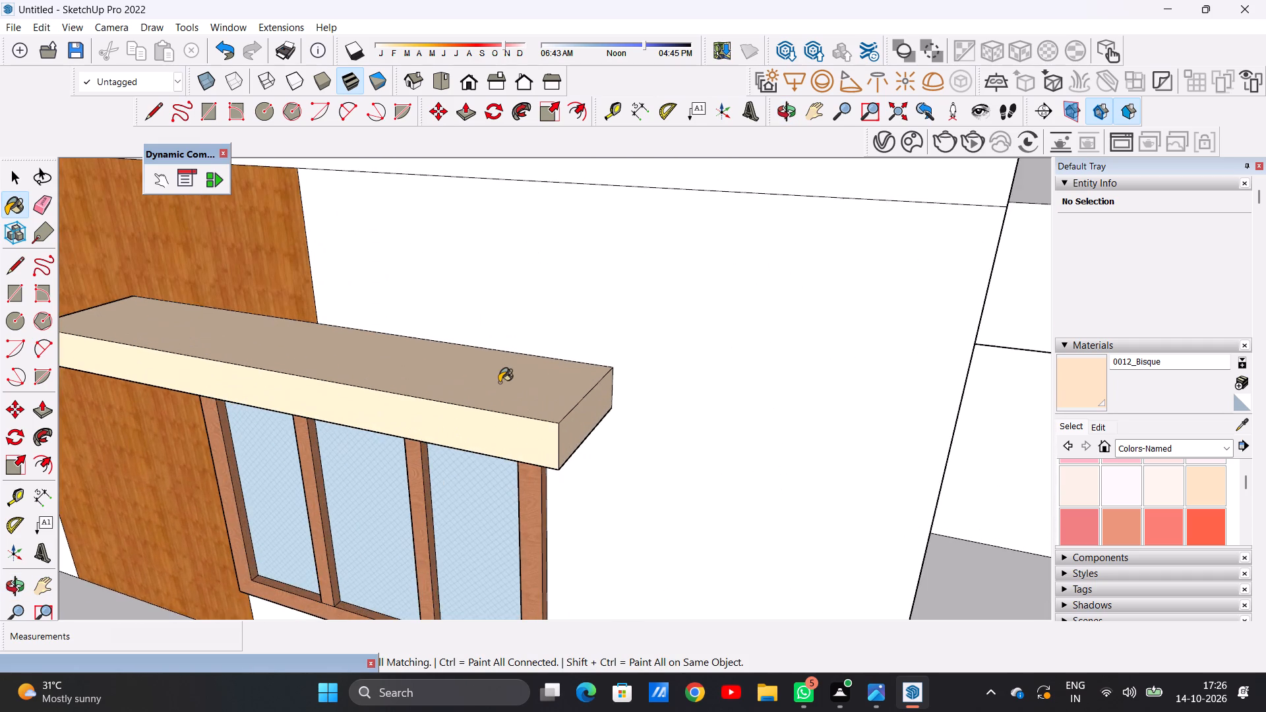
{"action": "scroll", "coordinate": [499, 382], "scroll_direction": "down", "scroll_amount": 10}
{"action": "middle_click_drag", "start_coordinate": [509, 465], "coordinate": [513, 353]}
{"action": "scroll", "coordinate": [518, 305], "scroll_direction": "up", "scroll_amount": 10}
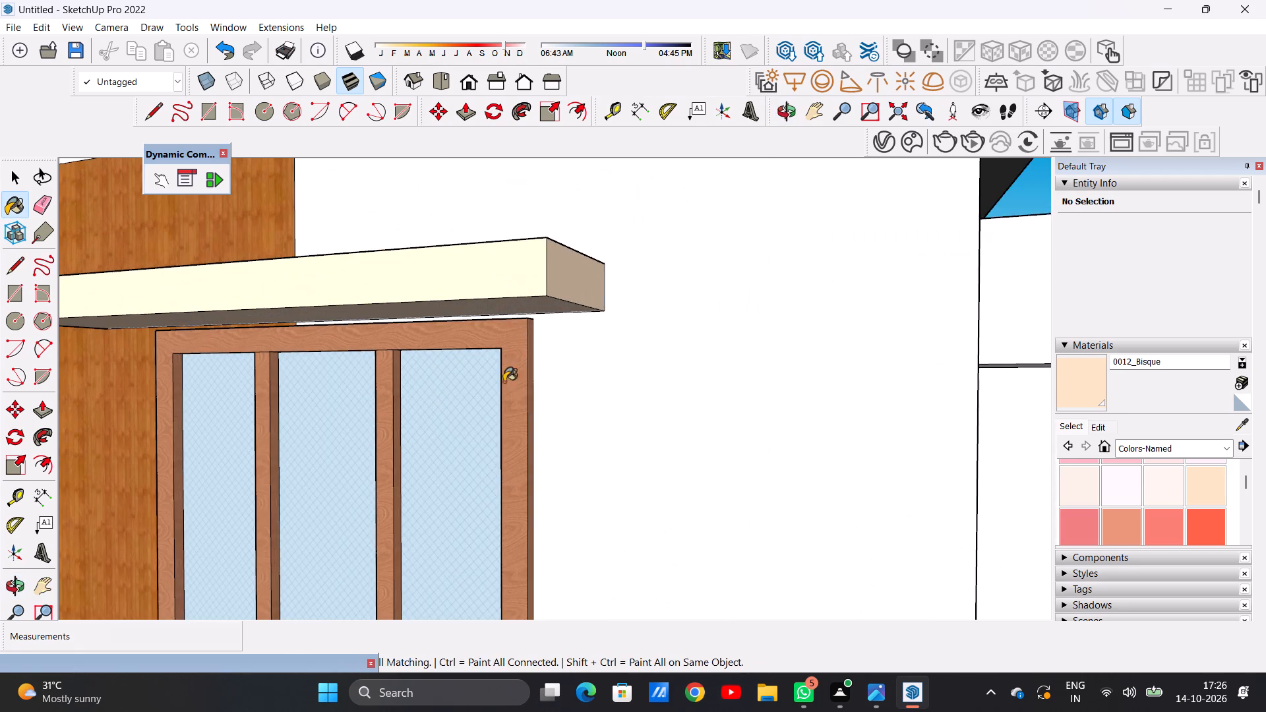
{"action": "middle_click_drag", "start_coordinate": [506, 433], "coordinate": [508, 309]}
{"action": "middle_click_drag", "start_coordinate": [517, 325], "coordinate": [583, 498]}
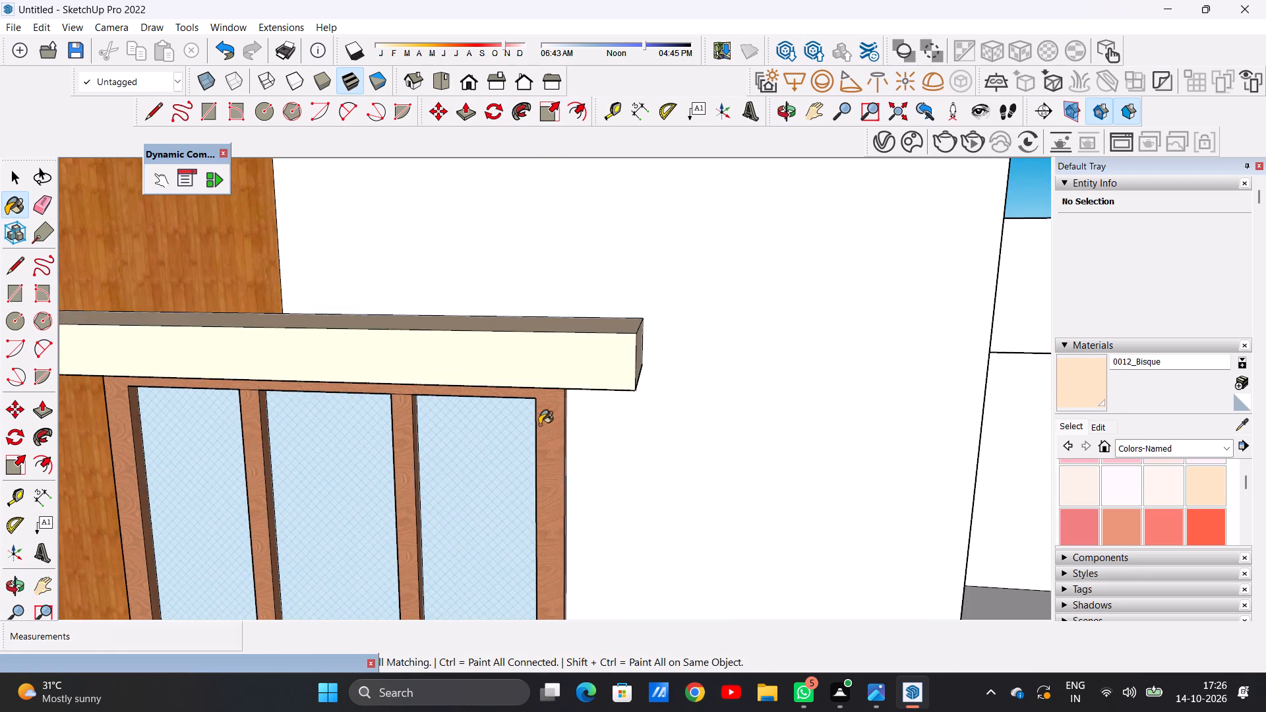
{"action": "scroll", "coordinate": [539, 425], "scroll_direction": "down", "scroll_amount": 12}
{"action": "middle_click_drag", "start_coordinate": [447, 415], "coordinate": [479, 448]}
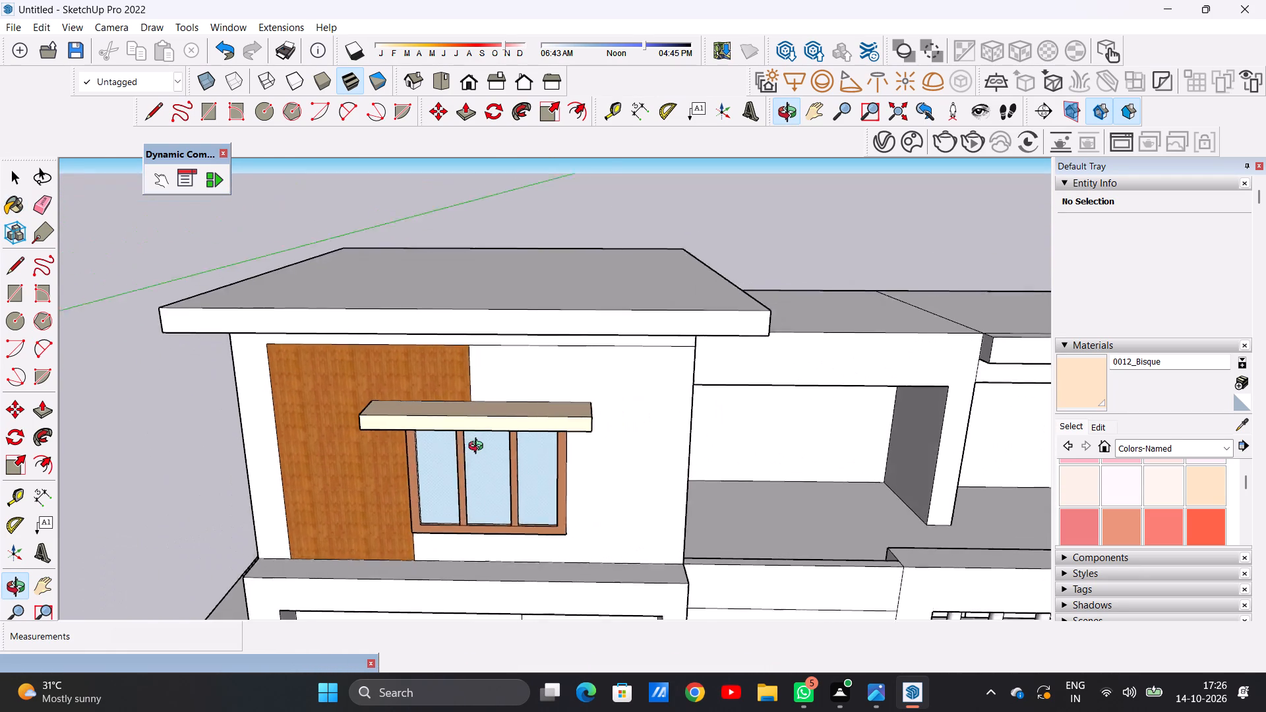
{"action": "middle_click_drag", "start_coordinate": [479, 448], "coordinate": [467, 440]}
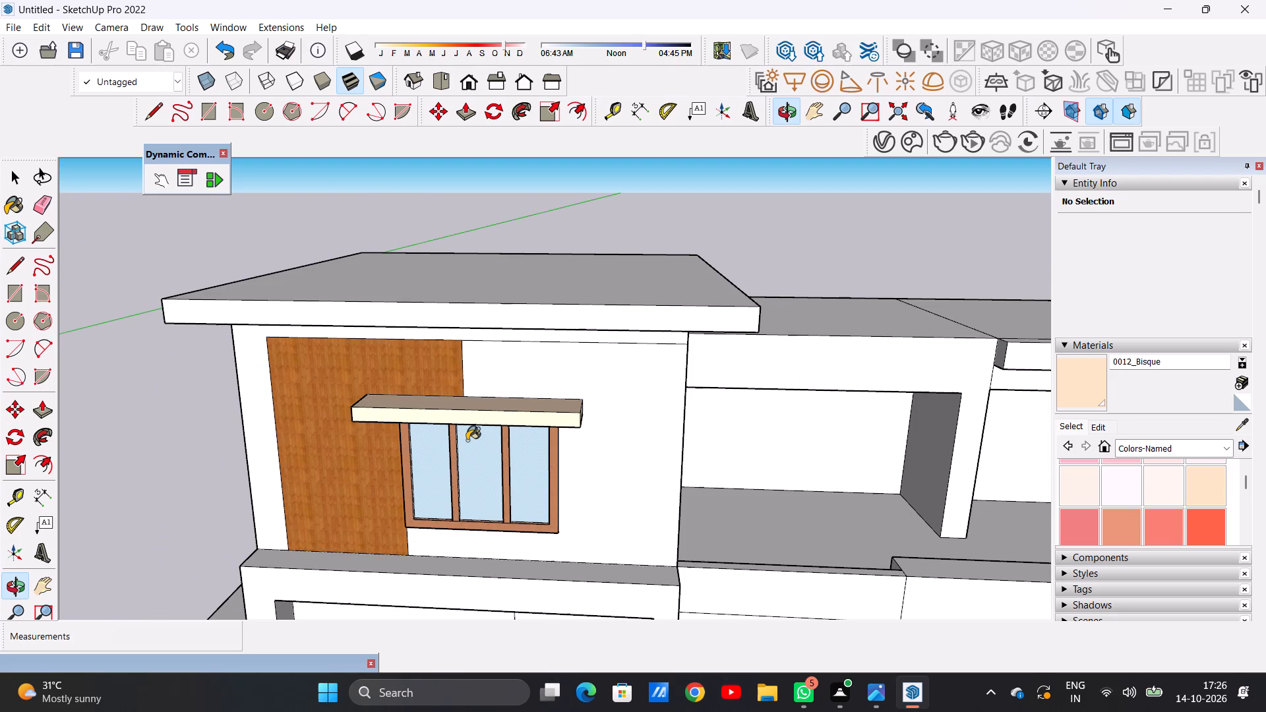
{"action": "key", "text": "space"}
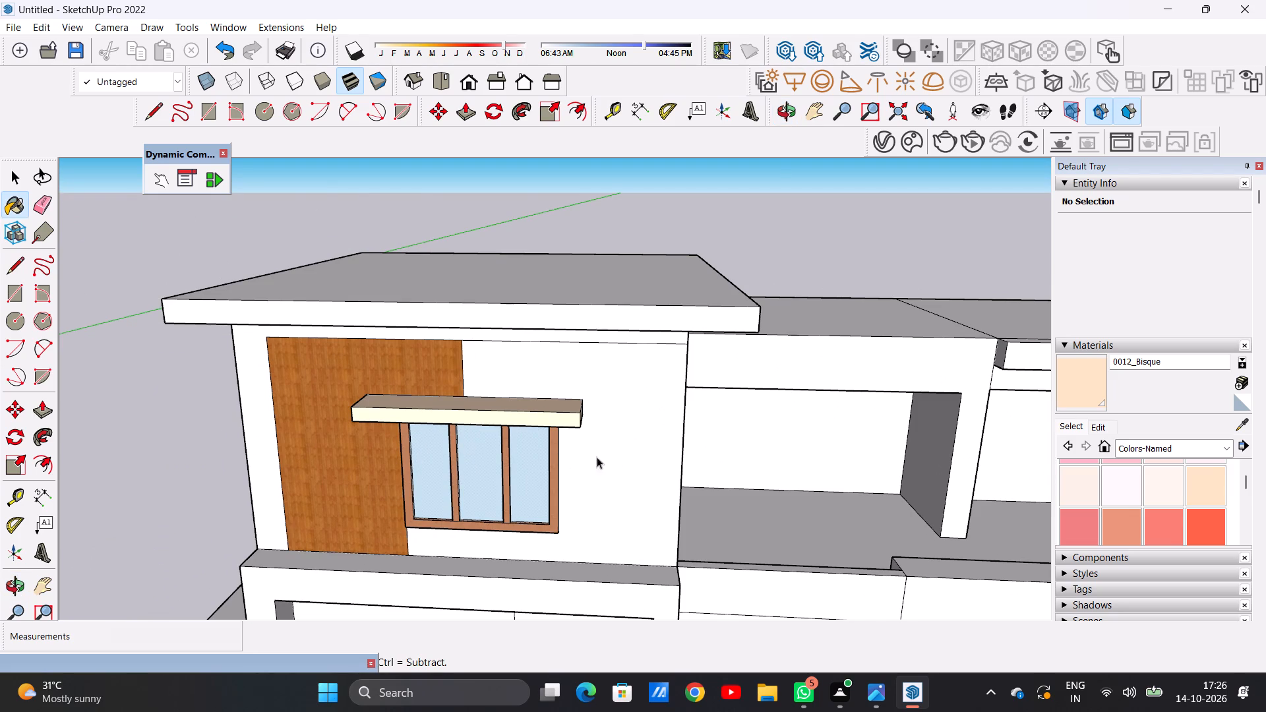
Choose Wood Veneer 02 from the Wood collection and paint the front face of the ground-floor three-pane window's outer frame.
{"action": "scroll", "coordinate": [485, 398], "scroll_direction": "down", "scroll_amount": 13}
{"action": "scroll", "coordinate": [471, 506], "scroll_direction": "up", "scroll_amount": 14}
{"action": "middle_click_drag", "start_coordinate": [486, 484], "coordinate": [476, 464]}
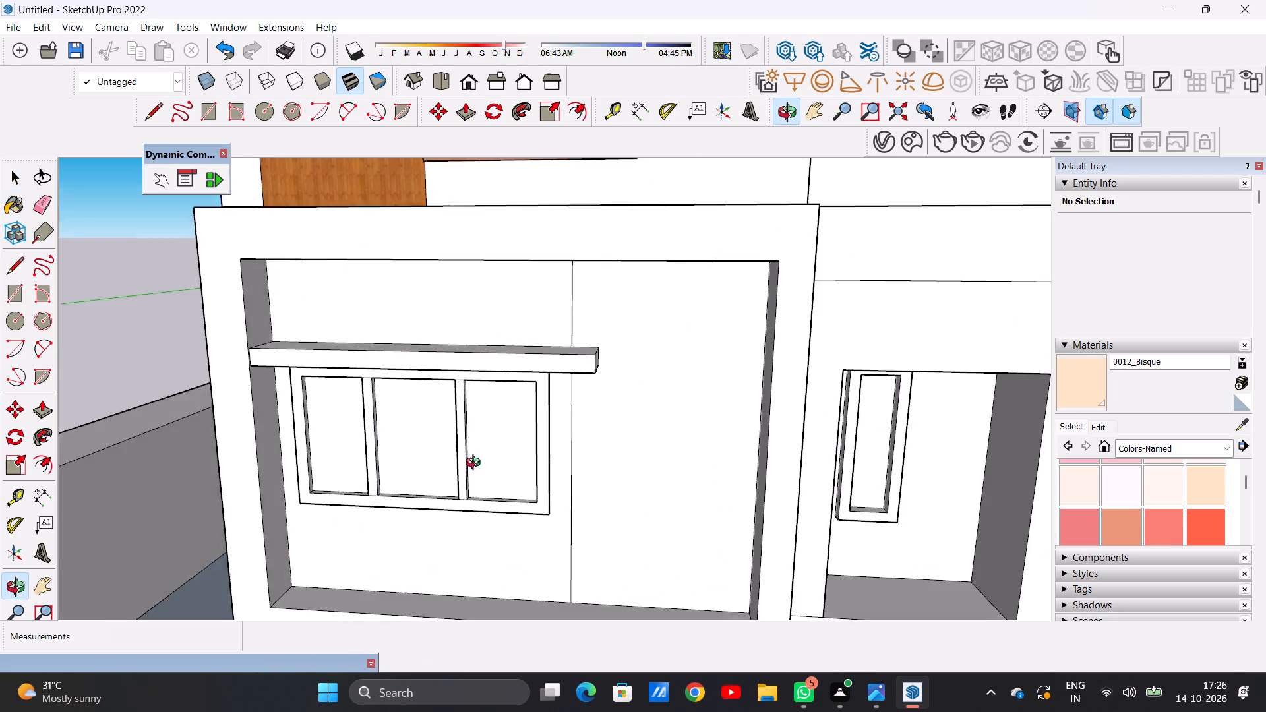
{"action": "middle_click_drag", "start_coordinate": [476, 464], "coordinate": [477, 403]}
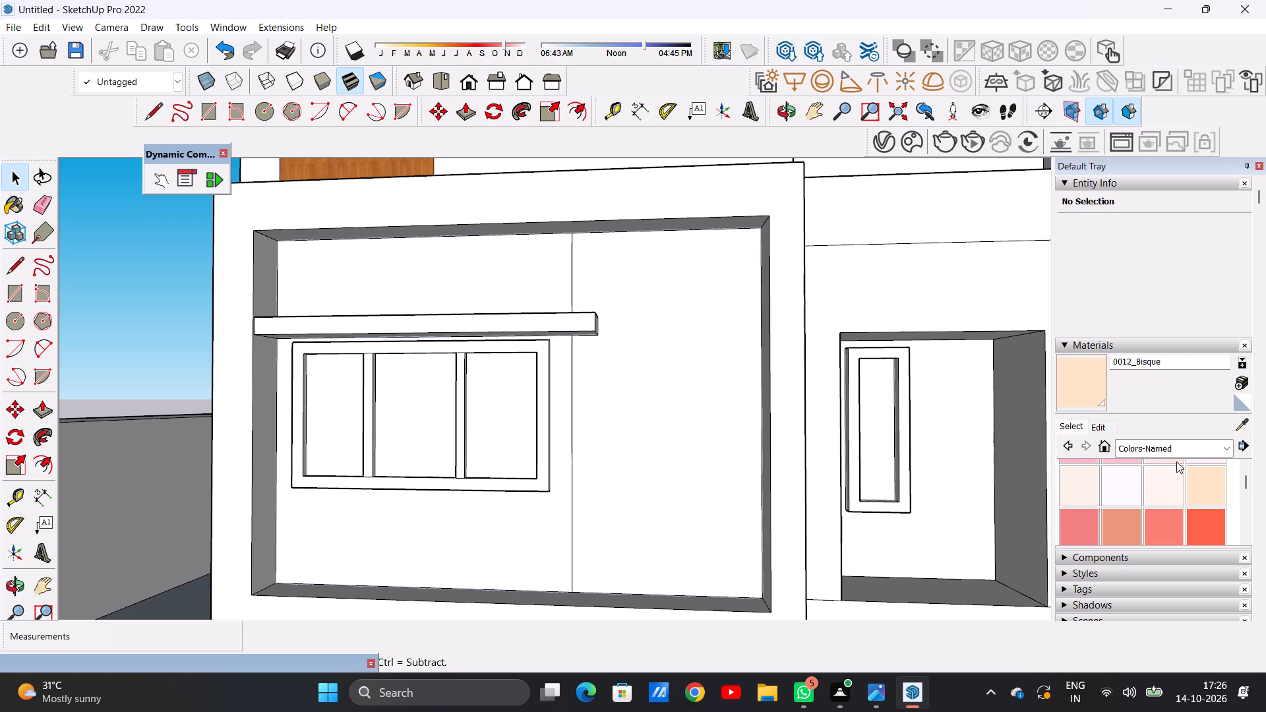
{"action": "left_click", "coordinate": [1228, 443]}
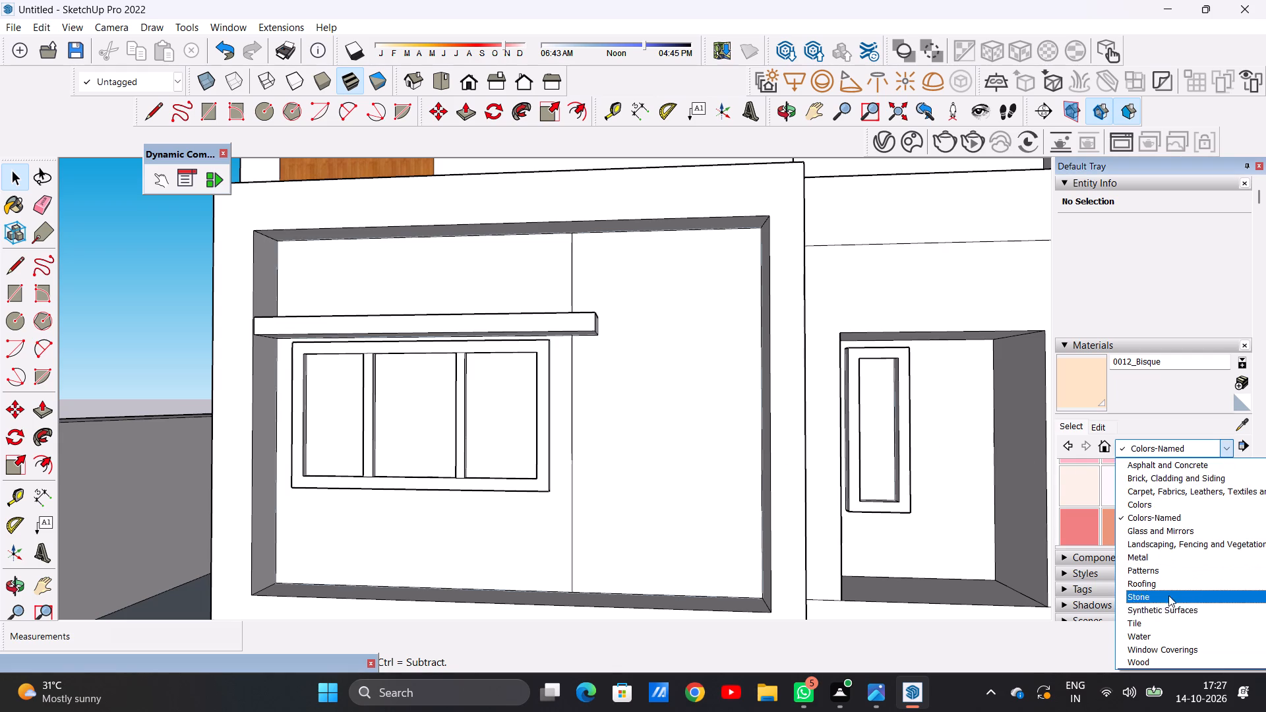
{"action": "left_click", "coordinate": [1141, 659]}
{"action": "scroll", "coordinate": [1126, 516], "scroll_direction": "down", "scroll_amount": 3}
{"action": "left_click", "coordinate": [1204, 401]}
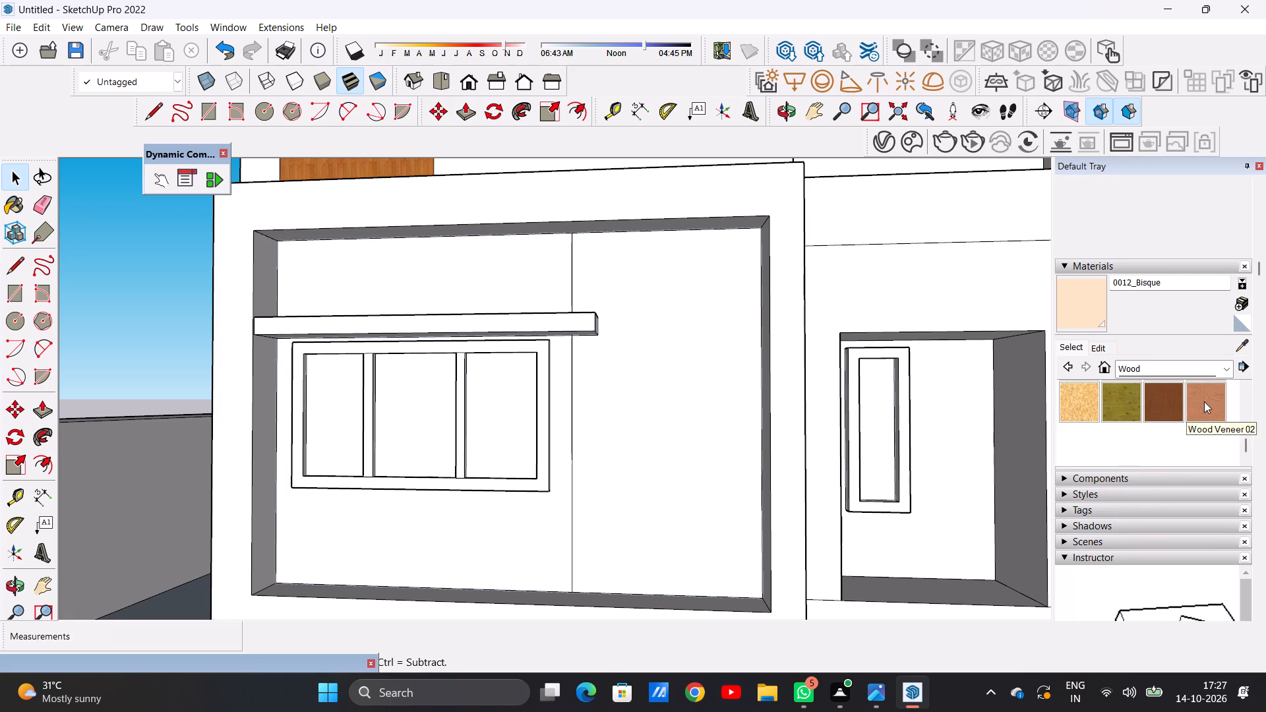
{"action": "scroll", "coordinate": [278, 429], "scroll_direction": "up", "scroll_amount": 12}
{"action": "left_click", "coordinate": [306, 430]}
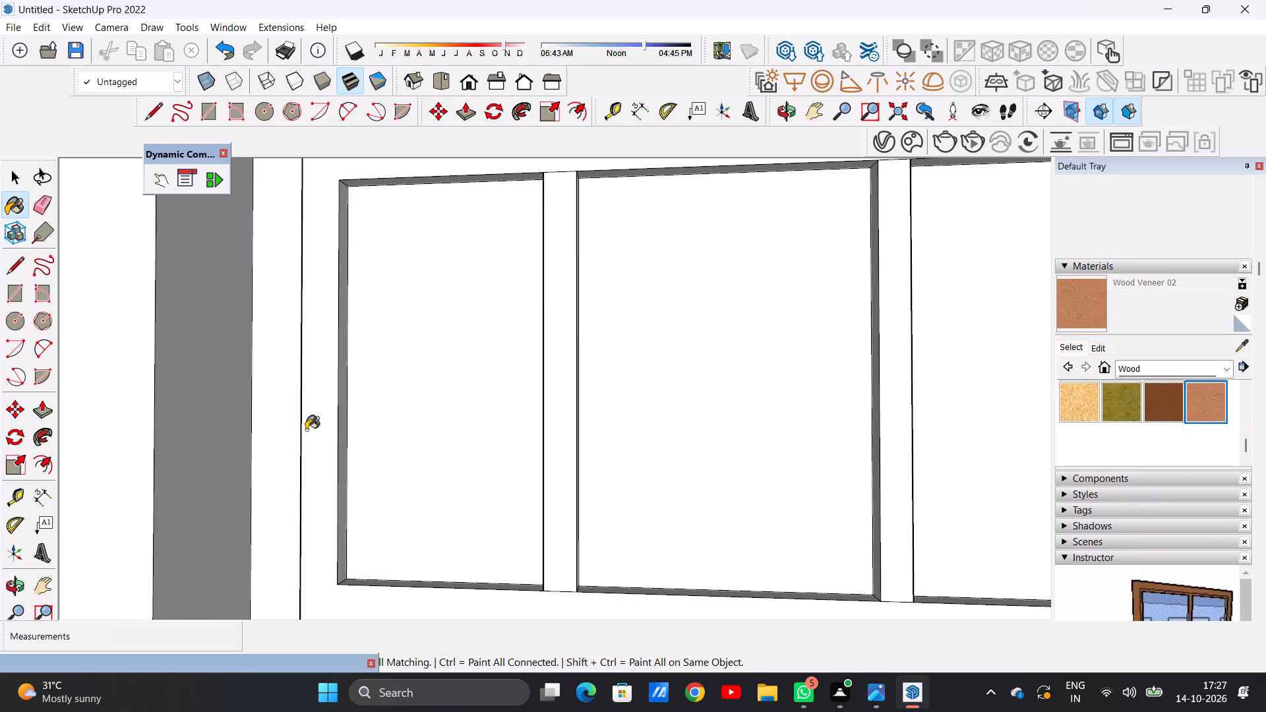
Paint the front faces of both mullions of the ground-floor three-pane window with Wood Veneer 02.
{"action": "scroll", "coordinate": [361, 476], "scroll_direction": "down", "scroll_amount": 11}
{"action": "scroll", "coordinate": [429, 417], "scroll_direction": "down", "scroll_amount": 1}
{"action": "scroll", "coordinate": [429, 417], "scroll_direction": "up", "scroll_amount": 1}
{"action": "scroll", "coordinate": [429, 417], "scroll_direction": "down", "scroll_amount": 1}
{"action": "scroll", "coordinate": [429, 417], "scroll_direction": "up", "scroll_amount": 2}
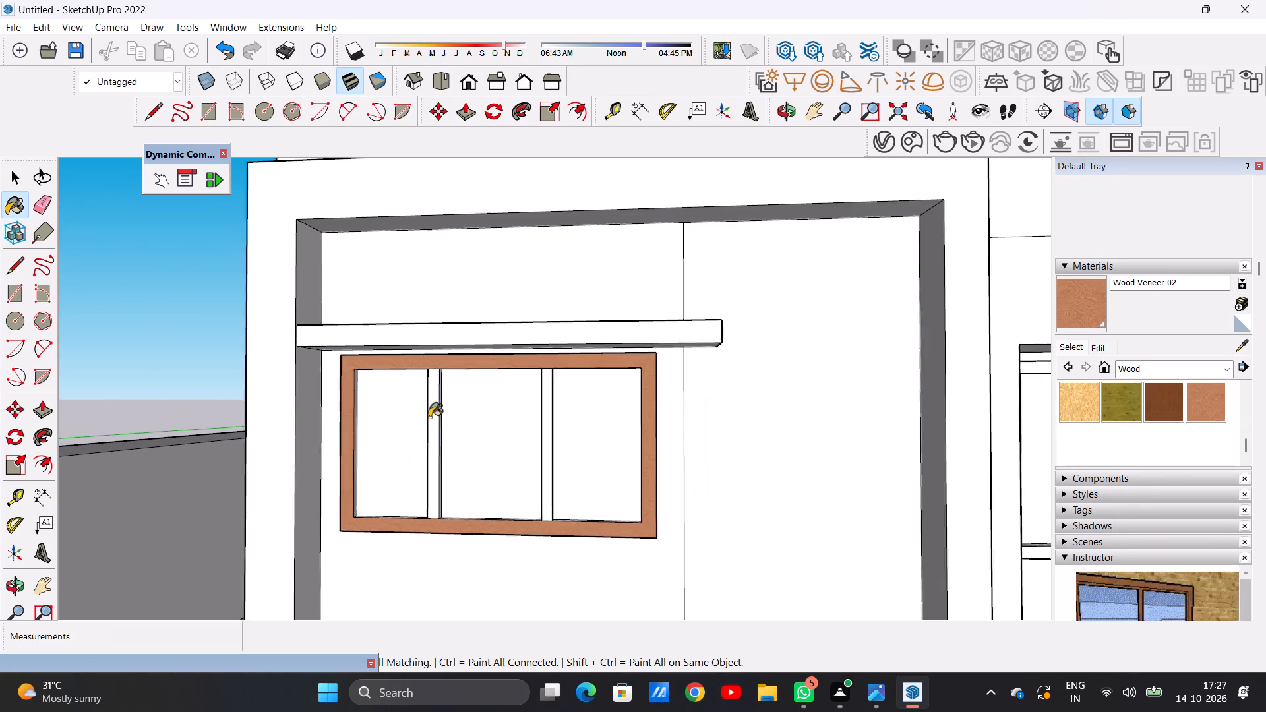
{"action": "scroll", "coordinate": [429, 417], "scroll_direction": "up", "scroll_amount": 2}
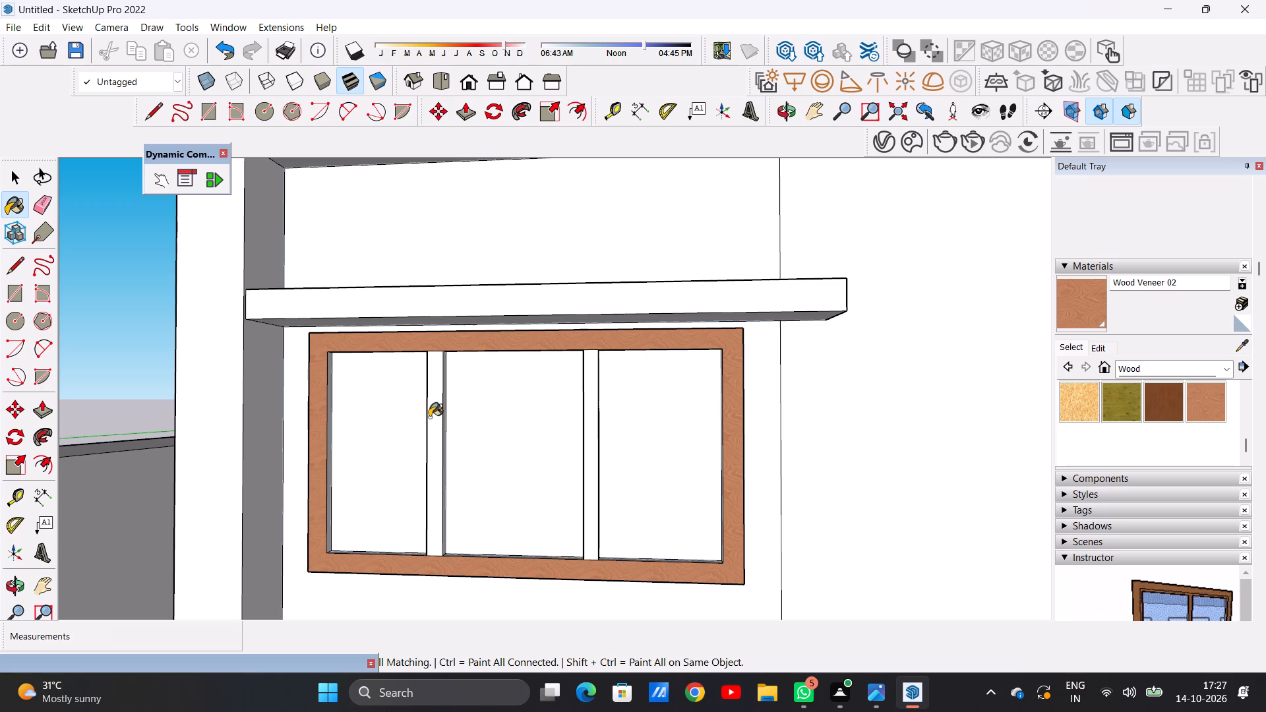
{"action": "scroll", "coordinate": [429, 392], "scroll_direction": "up", "scroll_amount": 6}
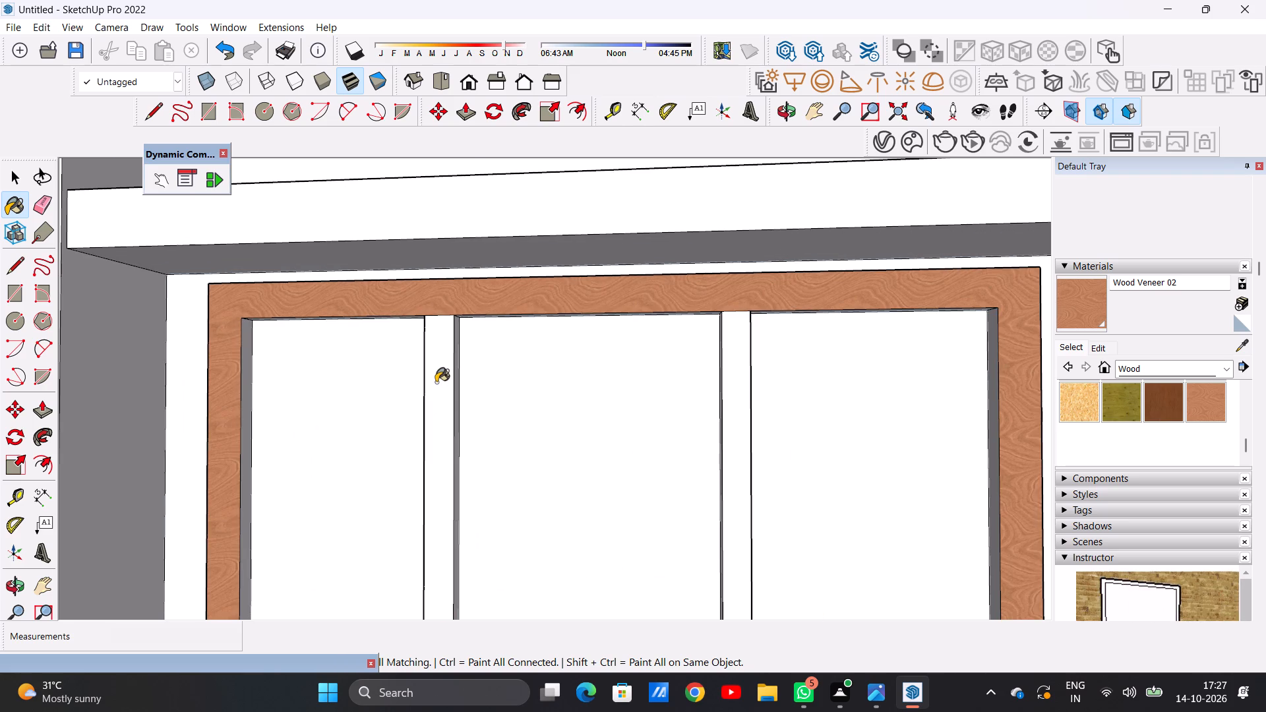
{"action": "left_click", "coordinate": [436, 382]}
{"action": "left_click", "coordinate": [738, 376]}
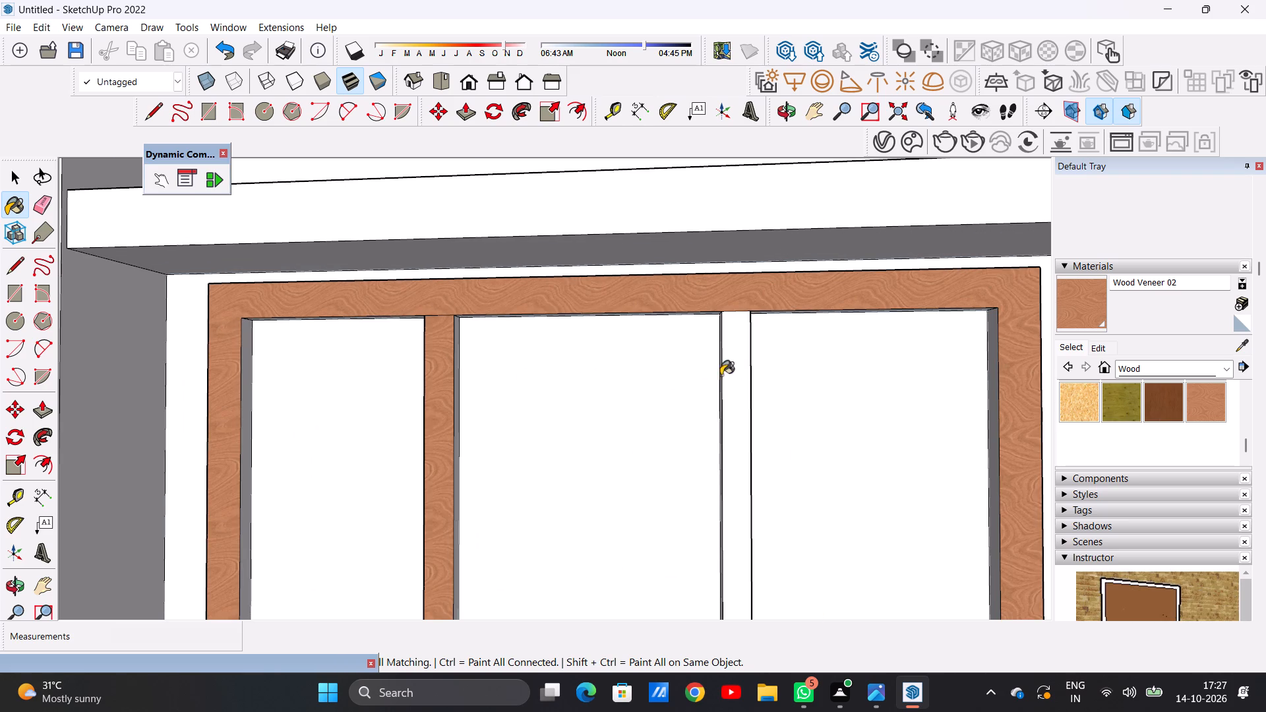
Paint the right jamb's inner face and the right mullion's side facing the middle pane with Wood Veneer 02.
{"action": "scroll", "coordinate": [527, 374], "scroll_direction": "down", "scroll_amount": 10}
{"action": "middle_click_drag", "start_coordinate": [518, 378], "coordinate": [580, 410]}
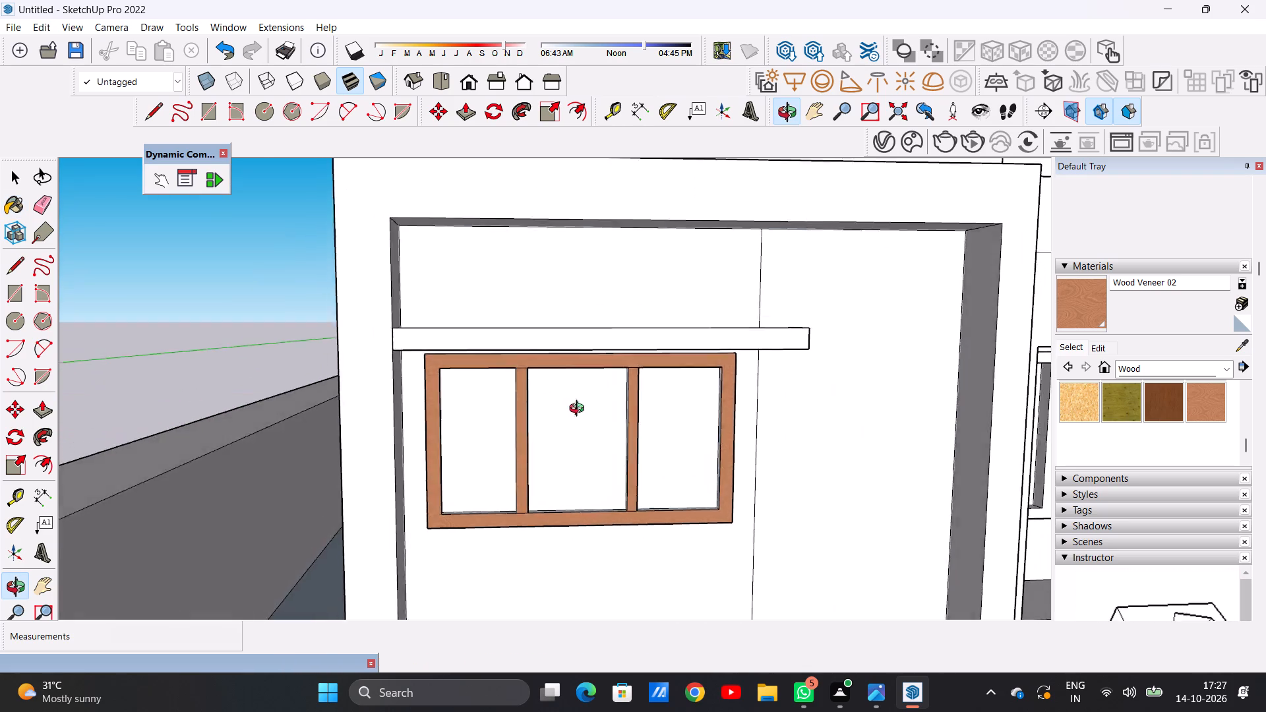
{"action": "middle_click_drag", "start_coordinate": [580, 410], "coordinate": [669, 428]}
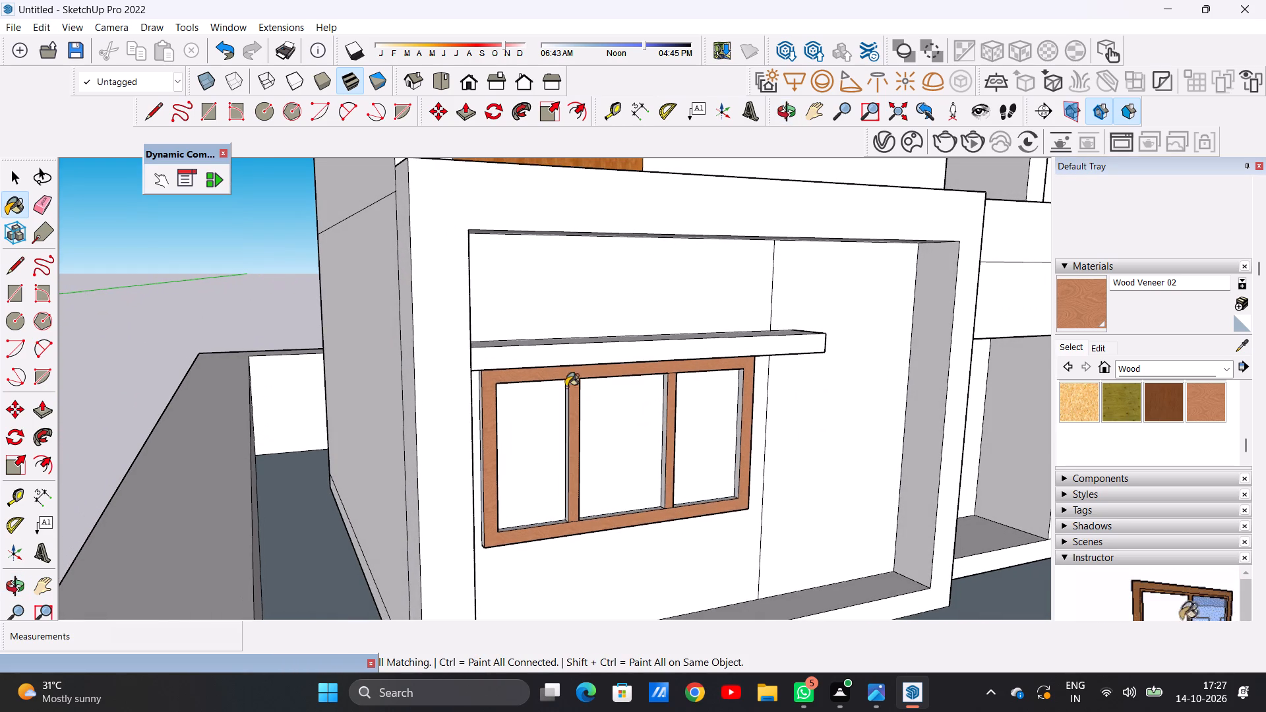
{"action": "scroll", "coordinate": [742, 434], "scroll_direction": "up", "scroll_amount": 2}
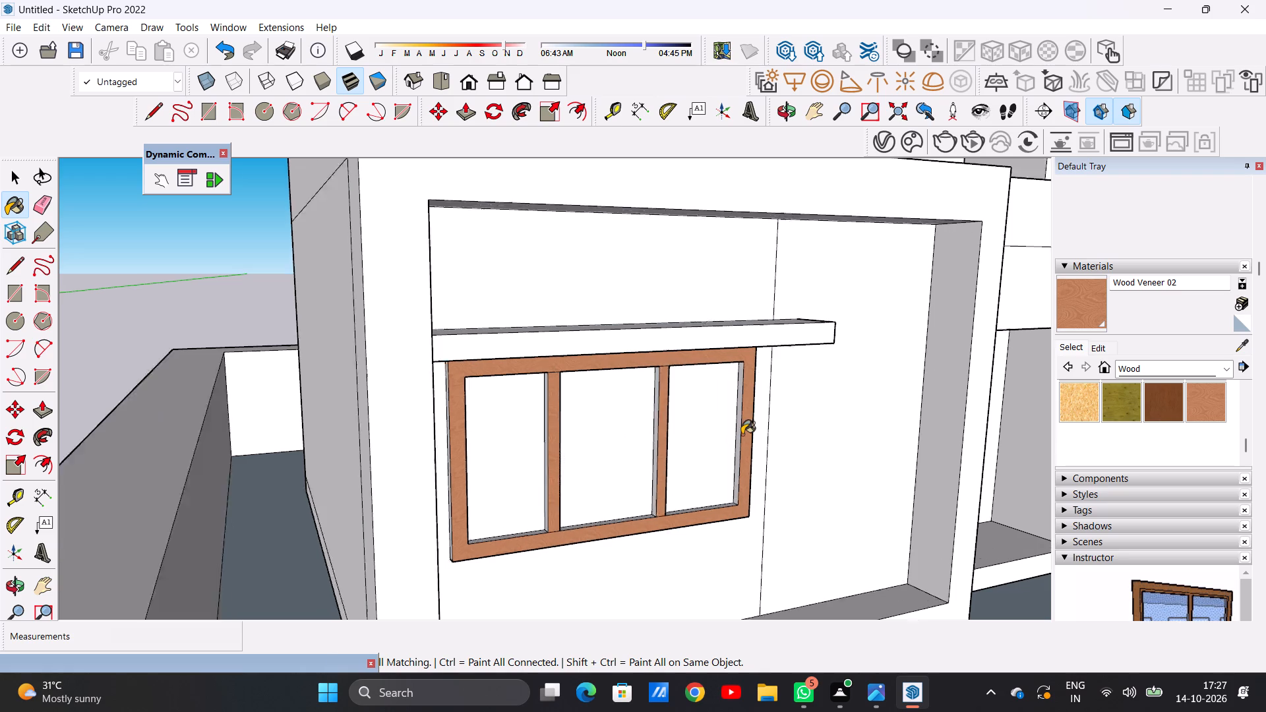
{"action": "scroll", "coordinate": [742, 434], "scroll_direction": "up", "scroll_amount": 16}
{"action": "left_click", "coordinate": [729, 379]}
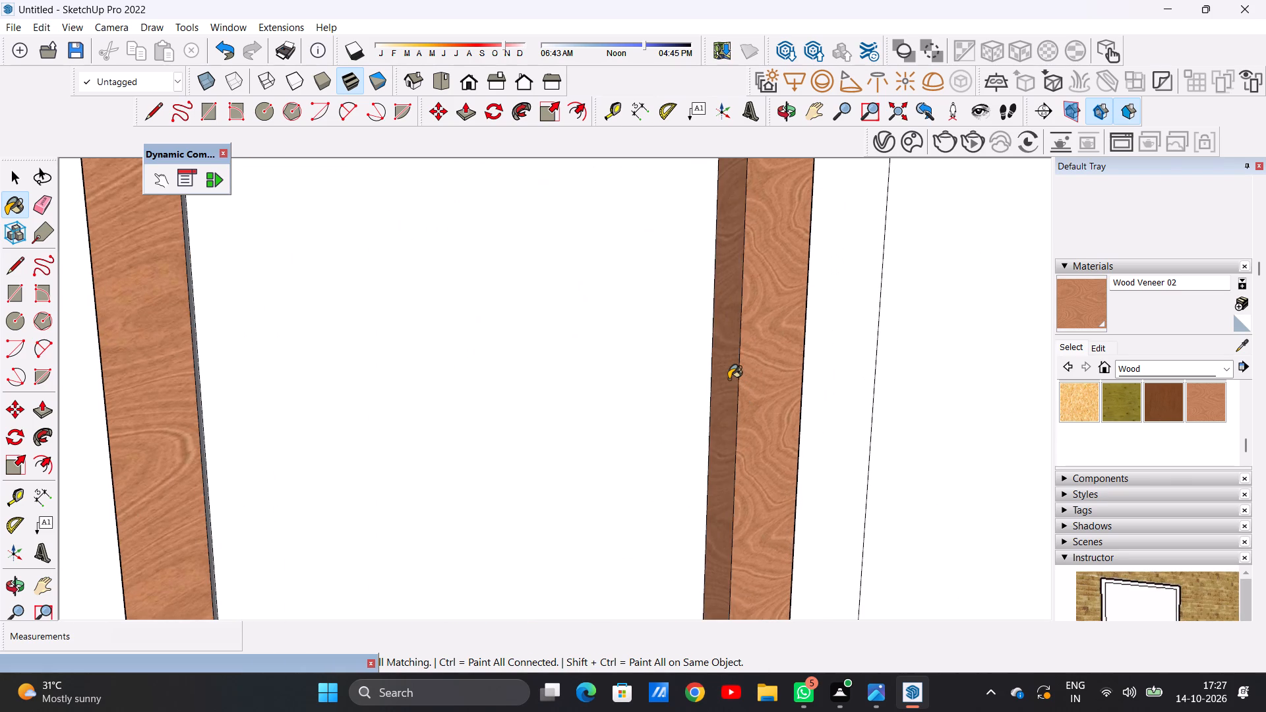
{"action": "scroll", "coordinate": [728, 379], "scroll_direction": "down", "scroll_amount": 14}
{"action": "scroll", "coordinate": [595, 407], "scroll_direction": "up", "scroll_amount": 8}
{"action": "scroll", "coordinate": [595, 407], "scroll_direction": "down", "scroll_amount": 1}
{"action": "scroll", "coordinate": [595, 407], "scroll_direction": "up", "scroll_amount": 2}
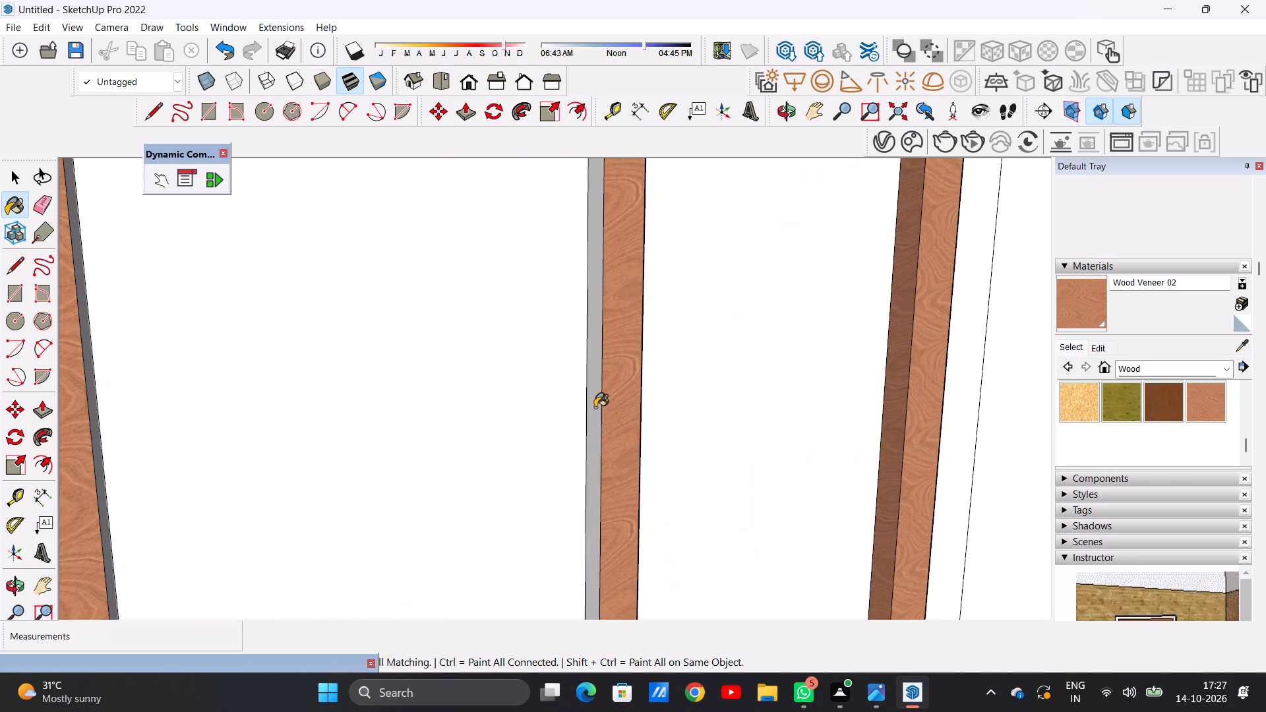
{"action": "left_click", "coordinate": [595, 407]}
Paint the left mullion's side face towards the left pane with Wood Veneer 02.
{"action": "scroll", "coordinate": [595, 407], "scroll_direction": "down", "scroll_amount": 14}
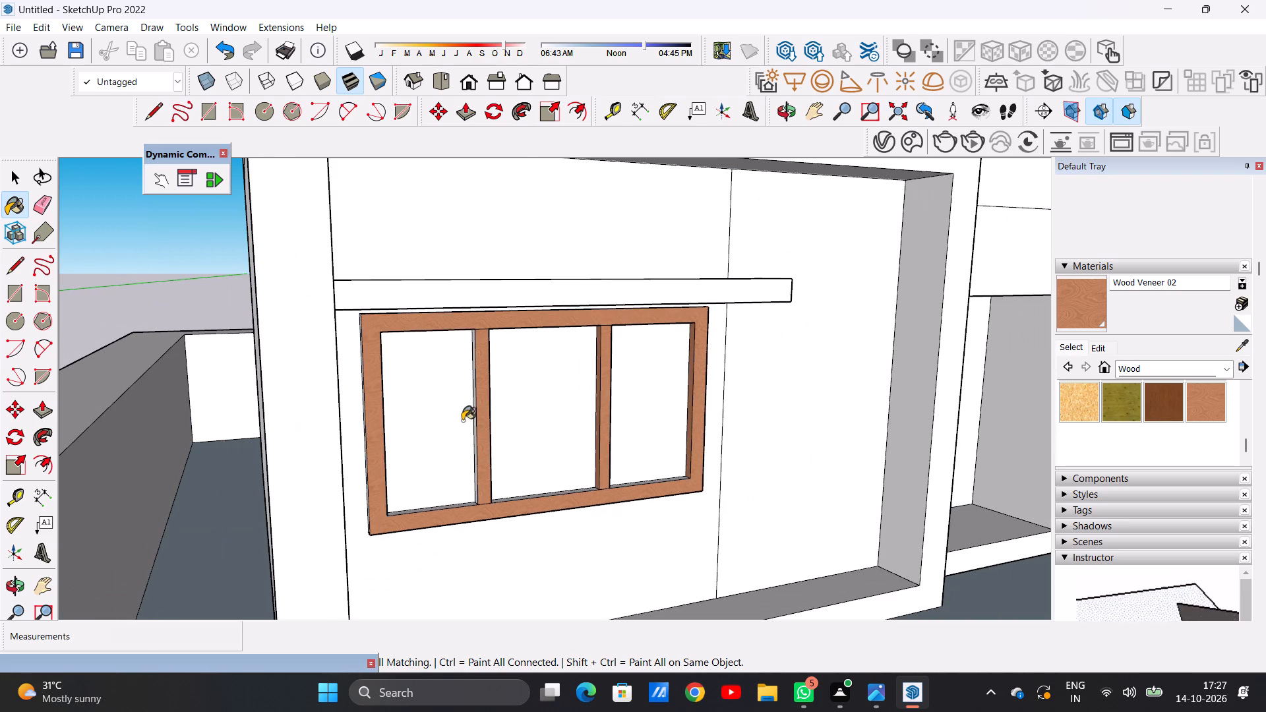
{"action": "middle_click_drag", "start_coordinate": [518, 429], "coordinate": [597, 432]}
{"action": "scroll", "coordinate": [544, 419], "scroll_direction": "up", "scroll_amount": 12}
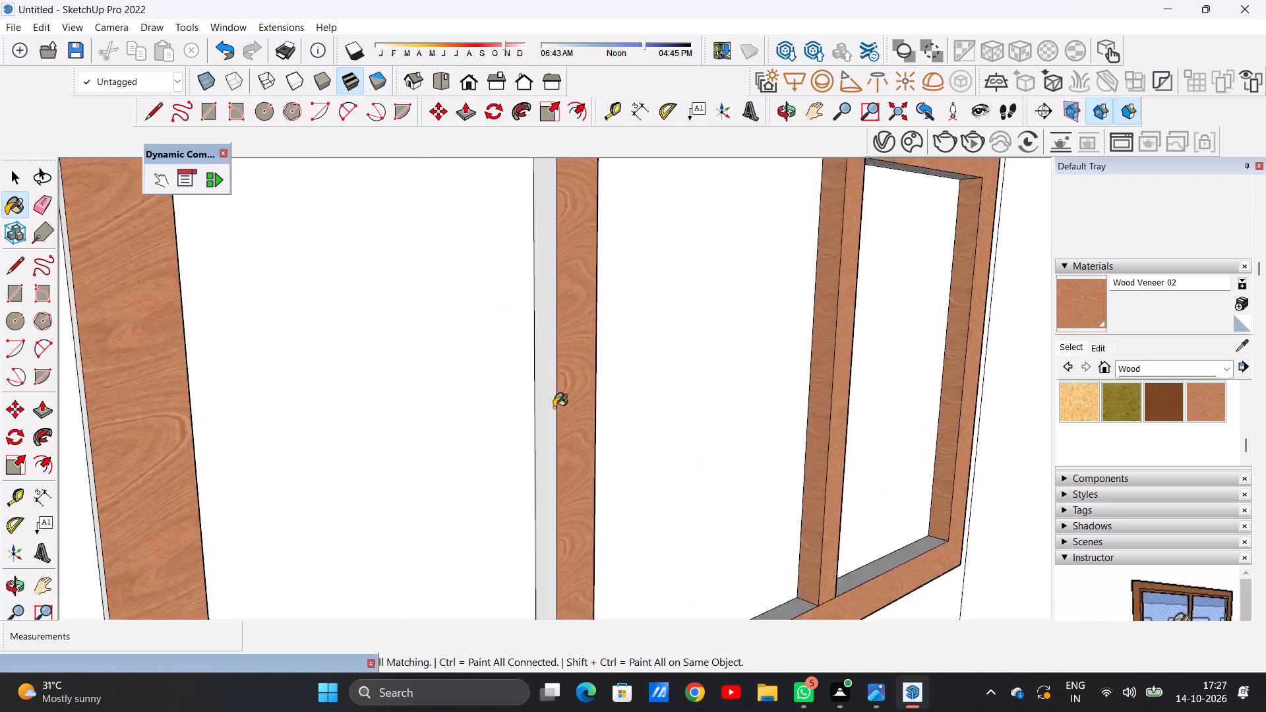
{"action": "scroll", "coordinate": [554, 407], "scroll_direction": "up", "scroll_amount": 2}
{"action": "left_click", "coordinate": [551, 407]}
Paint the outer side face of the window frame's left jamb with Wood Veneer 02.
{"action": "scroll", "coordinate": [549, 415], "scroll_direction": "down", "scroll_amount": 12}
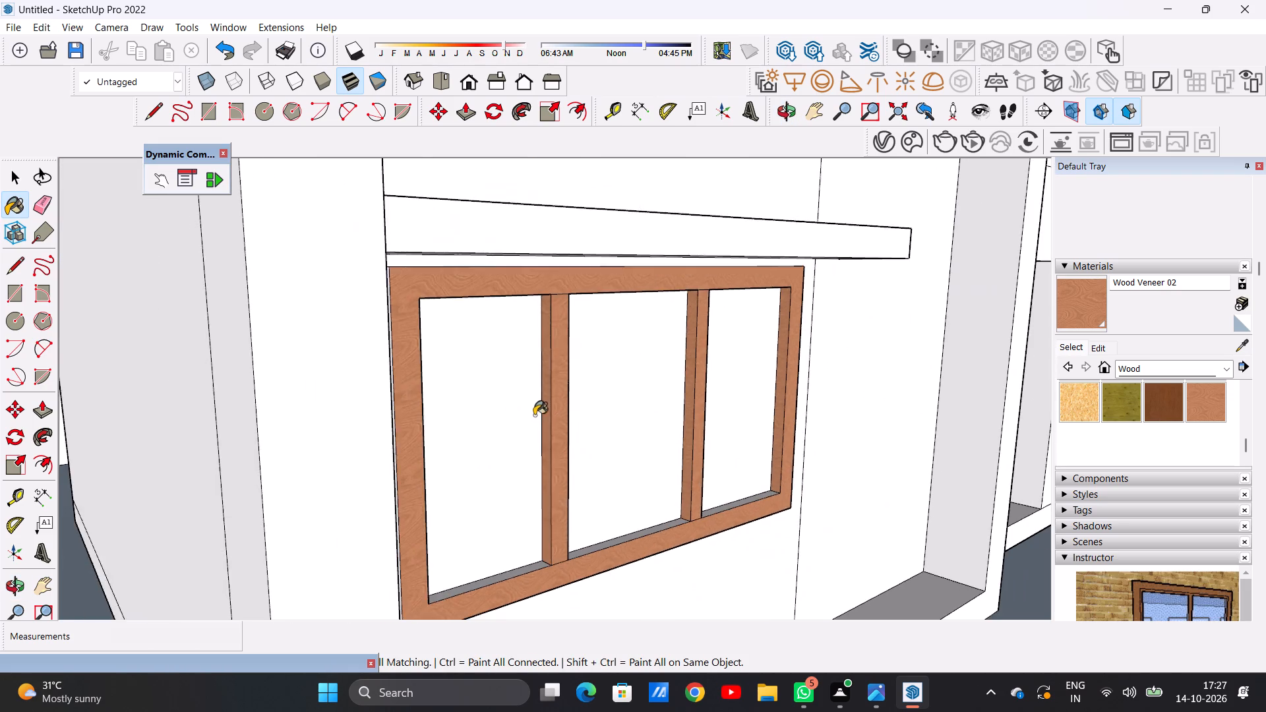
{"action": "scroll", "coordinate": [534, 415], "scroll_direction": "down", "scroll_amount": 3}
{"action": "middle_click_drag", "start_coordinate": [684, 390], "coordinate": [546, 390]}
{"action": "scroll", "coordinate": [174, 398], "scroll_direction": "up", "scroll_amount": 13}
{"action": "middle_click_drag", "start_coordinate": [185, 401], "coordinate": [246, 407]}
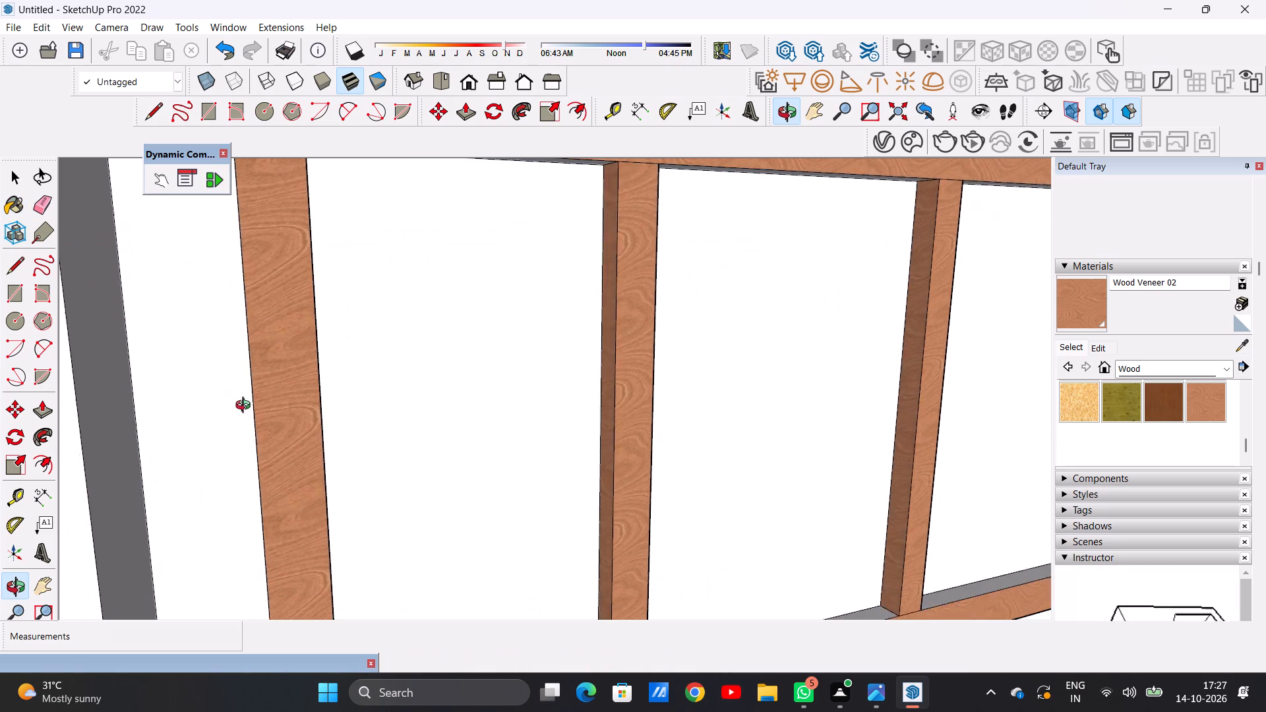
{"action": "middle_click_drag", "start_coordinate": [246, 407], "coordinate": [299, 407]}
{"action": "scroll", "coordinate": [272, 388], "scroll_direction": "up", "scroll_amount": 3}
{"action": "scroll", "coordinate": [267, 386], "scroll_direction": "down", "scroll_amount": 1}
{"action": "scroll", "coordinate": [267, 386], "scroll_direction": "up", "scroll_amount": 1}
{"action": "left_click", "coordinate": [257, 374]}
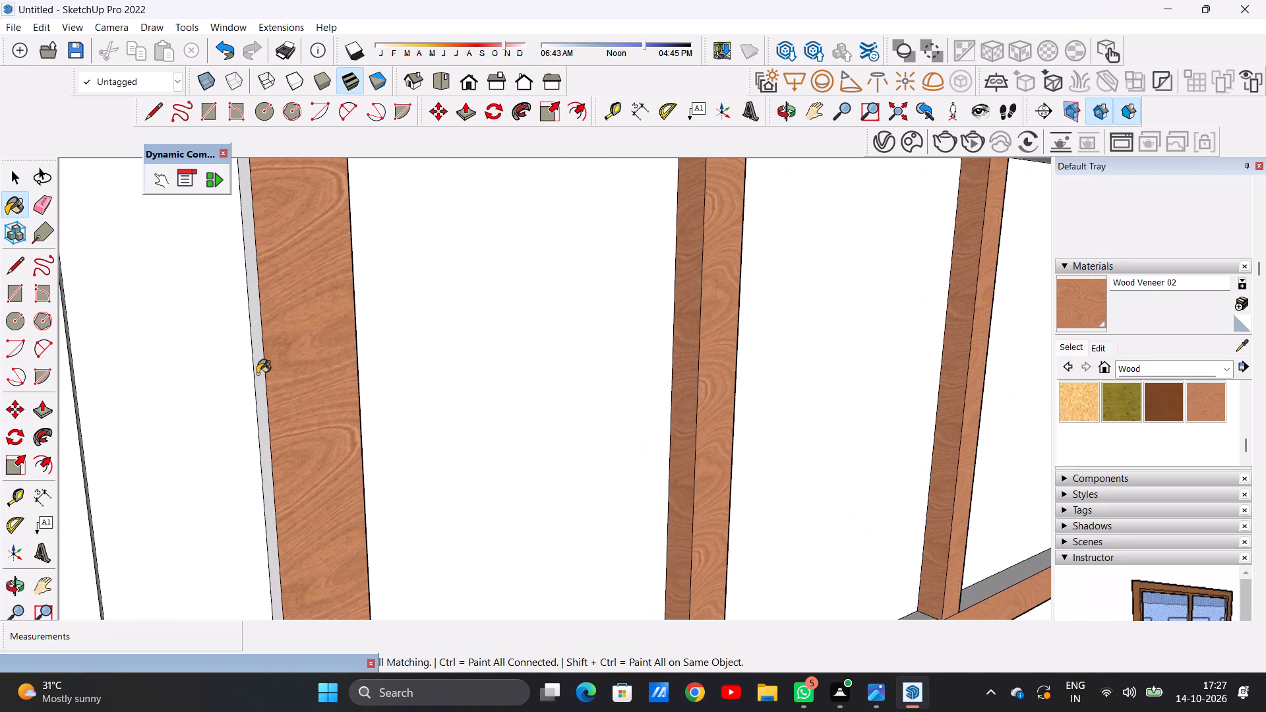
Paint the outer side face of the window frame's right jamb with Wood Veneer 02.
{"action": "scroll", "coordinate": [289, 409], "scroll_direction": "down", "scroll_amount": 19}
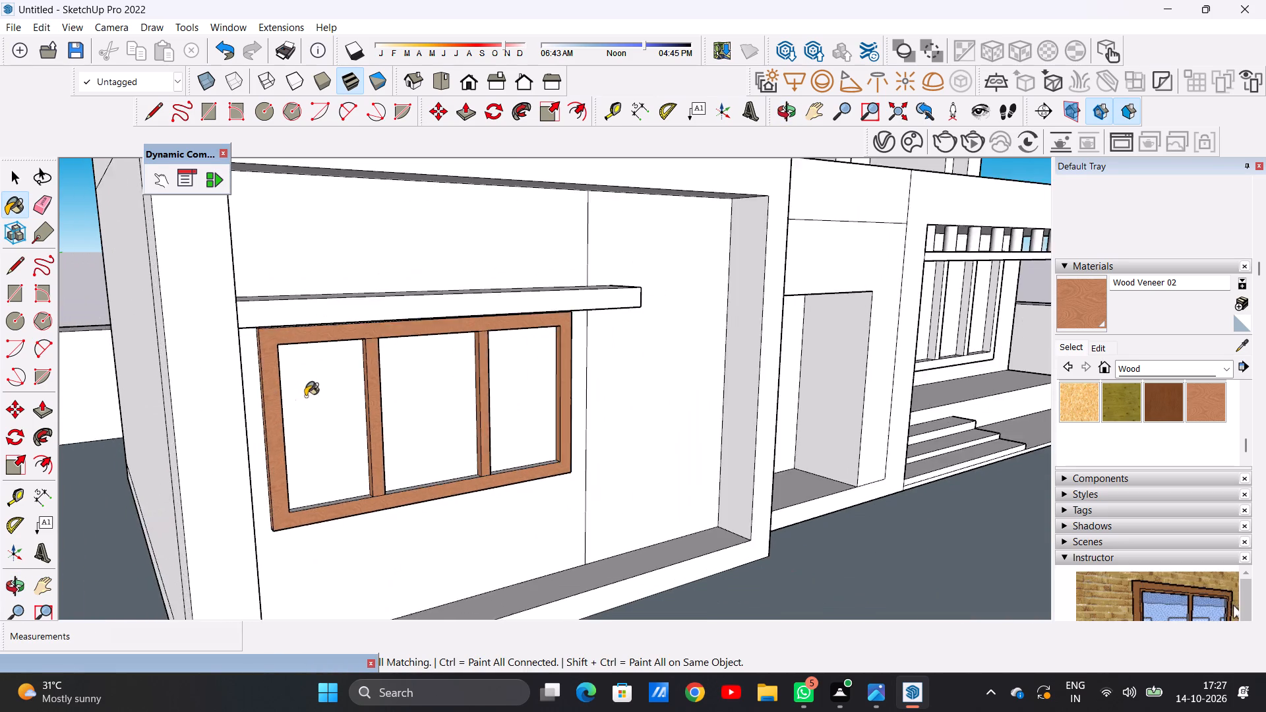
{"action": "scroll", "coordinate": [305, 396], "scroll_direction": "down", "scroll_amount": 5}
{"action": "middle_click_drag", "start_coordinate": [547, 390], "coordinate": [354, 406]}
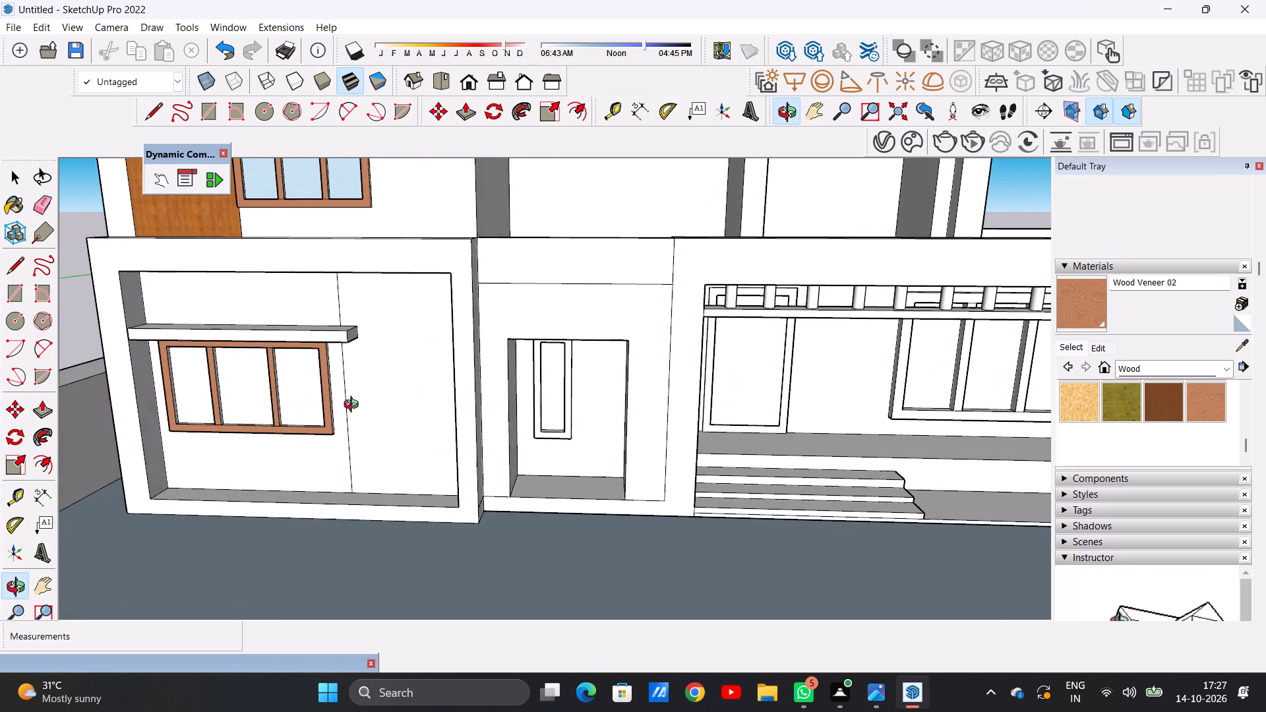
{"action": "middle_click_drag", "start_coordinate": [354, 406], "coordinate": [328, 378]}
{"action": "scroll", "coordinate": [319, 367], "scroll_direction": "up", "scroll_amount": 6}
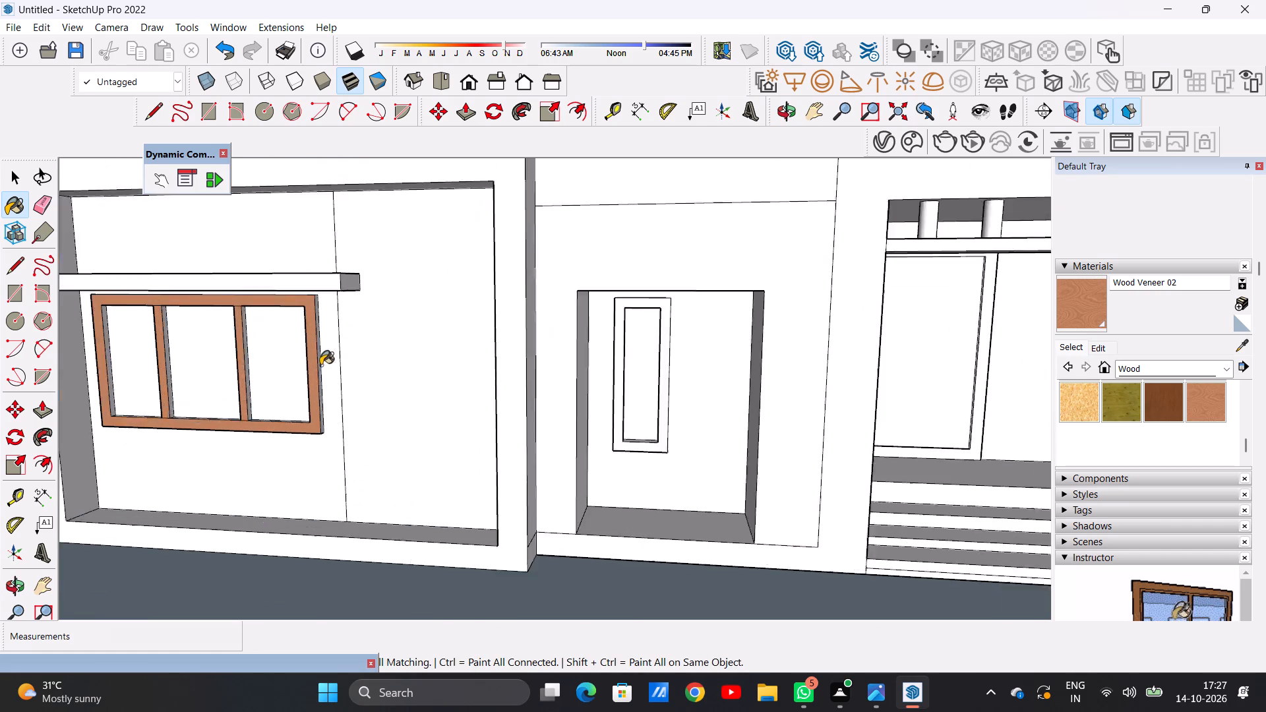
{"action": "scroll", "coordinate": [320, 365], "scroll_direction": "up", "scroll_amount": 20}
{"action": "left_click", "coordinate": [326, 347]}
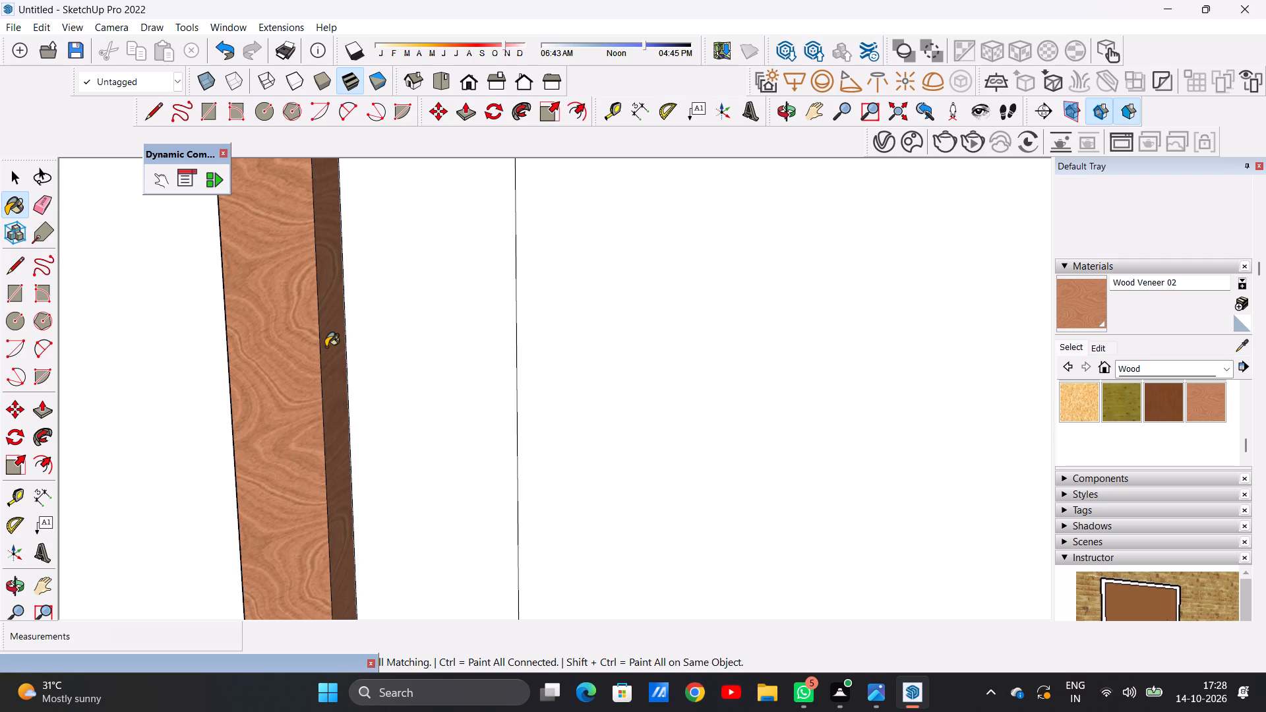
Paint the left jamb's inner face and the left mullion's side facing the middle pane with Wood Veneer 02.
{"action": "scroll", "coordinate": [326, 347], "scroll_direction": "down", "scroll_amount": 20}
{"action": "middle_click_drag", "start_coordinate": [422, 350], "coordinate": [415, 351]}
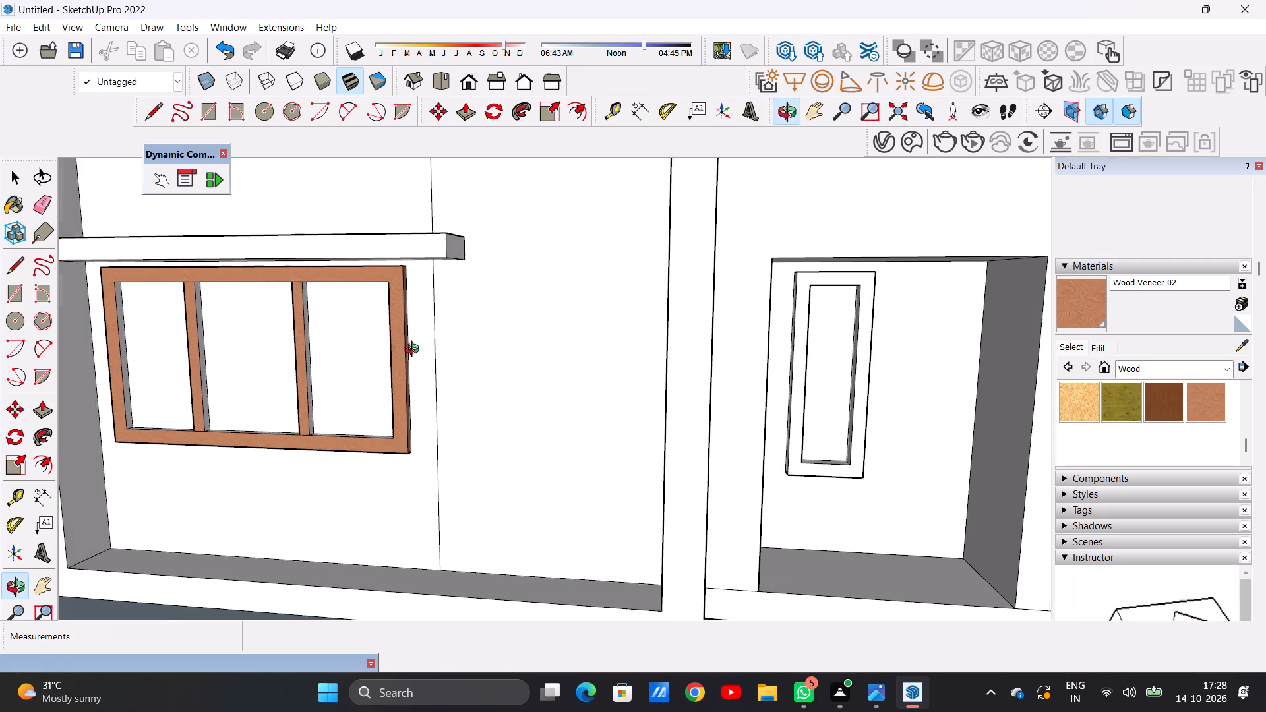
{"action": "middle_click_drag", "start_coordinate": [415, 351], "coordinate": [332, 351]}
{"action": "scroll", "coordinate": [204, 314], "scroll_direction": "up", "scroll_amount": 3}
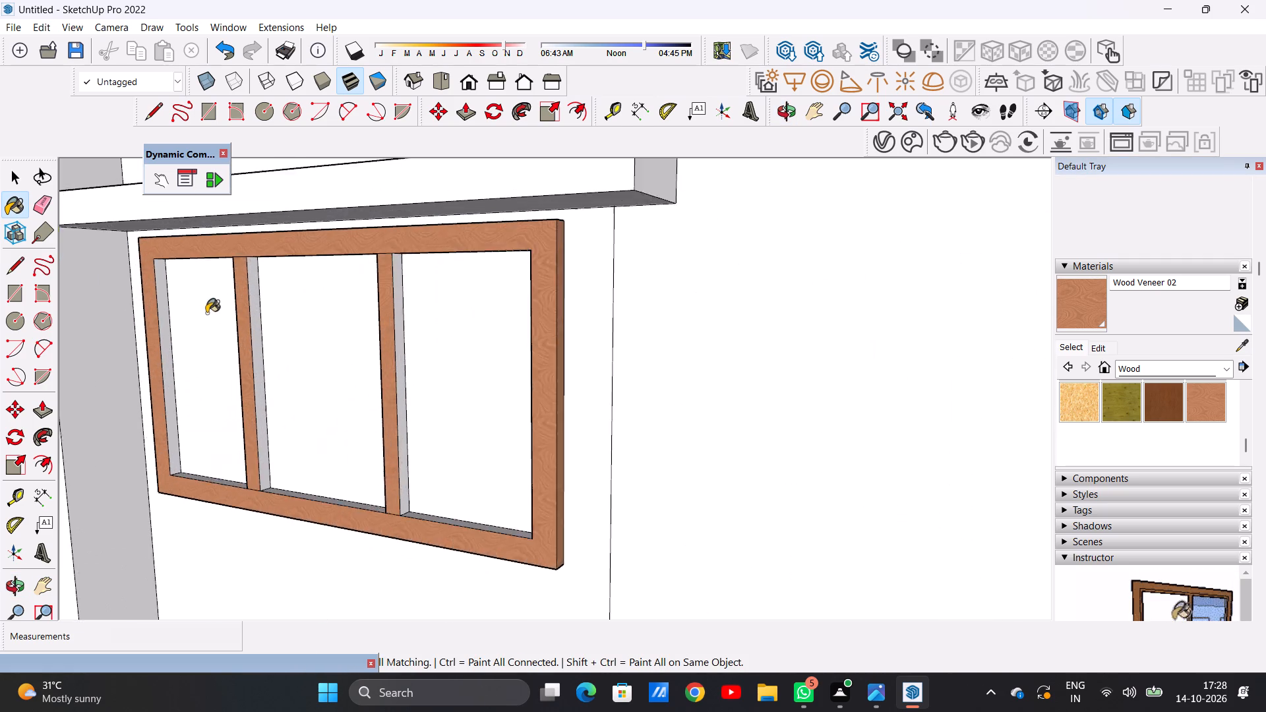
{"action": "scroll", "coordinate": [206, 313], "scroll_direction": "up", "scroll_amount": 15}
{"action": "left_click", "coordinate": [154, 340]}
{"action": "scroll", "coordinate": [377, 359], "scroll_direction": "down", "scroll_amount": 6}
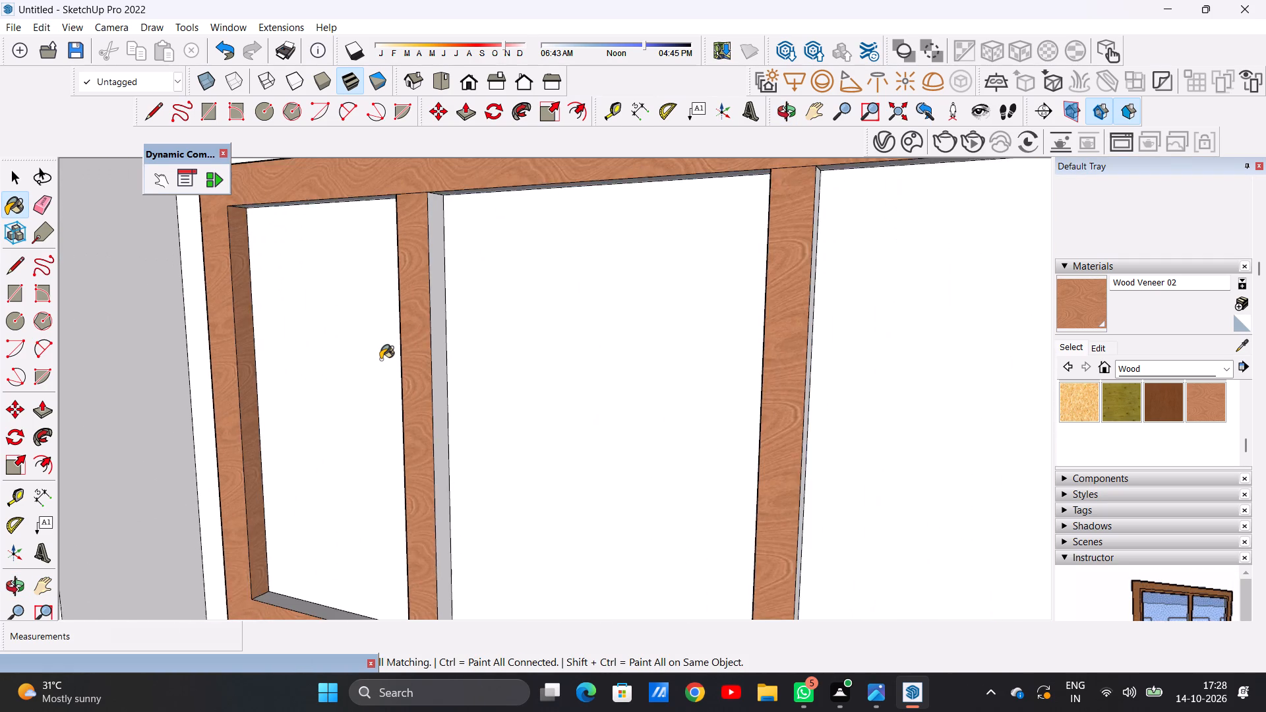
{"action": "scroll", "coordinate": [382, 359], "scroll_direction": "down", "scroll_amount": 1}
{"action": "scroll", "coordinate": [431, 225], "scroll_direction": "up", "scroll_amount": 5}
{"action": "scroll", "coordinate": [431, 225], "scroll_direction": "down", "scroll_amount": 1}
{"action": "scroll", "coordinate": [431, 225], "scroll_direction": "up", "scroll_amount": 3}
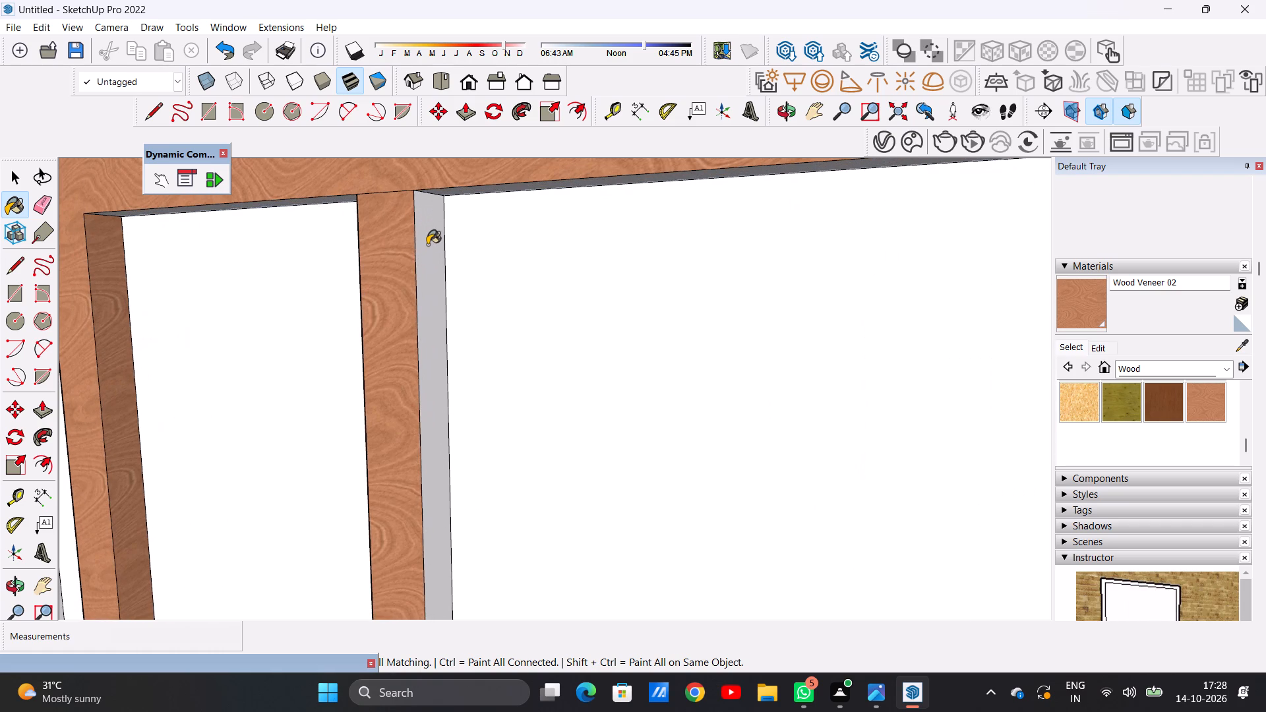
{"action": "left_click", "coordinate": [427, 245]}
Paint the right mullion's side face towards the right pane with Wood Veneer 02.
{"action": "scroll", "coordinate": [455, 247], "scroll_direction": "down", "scroll_amount": 12}
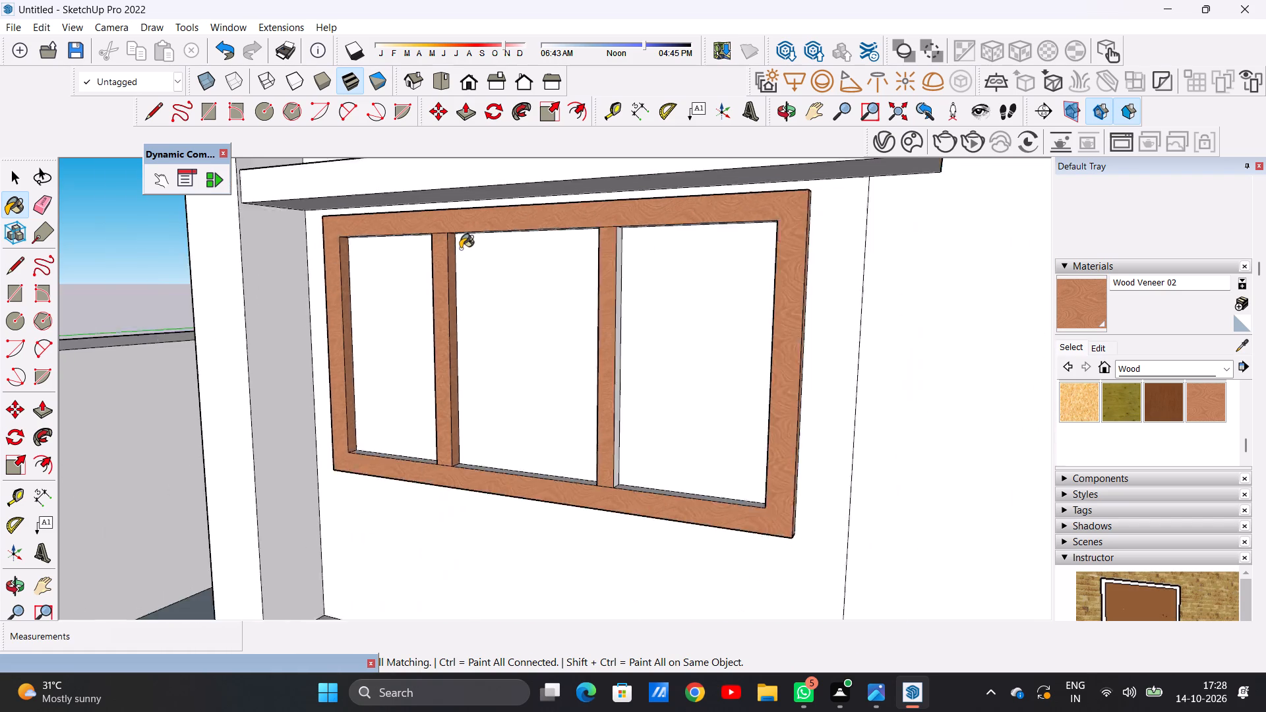
{"action": "scroll", "coordinate": [460, 249], "scroll_direction": "down", "scroll_amount": 7}
{"action": "scroll", "coordinate": [578, 247], "scroll_direction": "up", "scroll_amount": 9}
{"action": "middle_click_drag", "start_coordinate": [572, 249], "coordinate": [532, 278]}
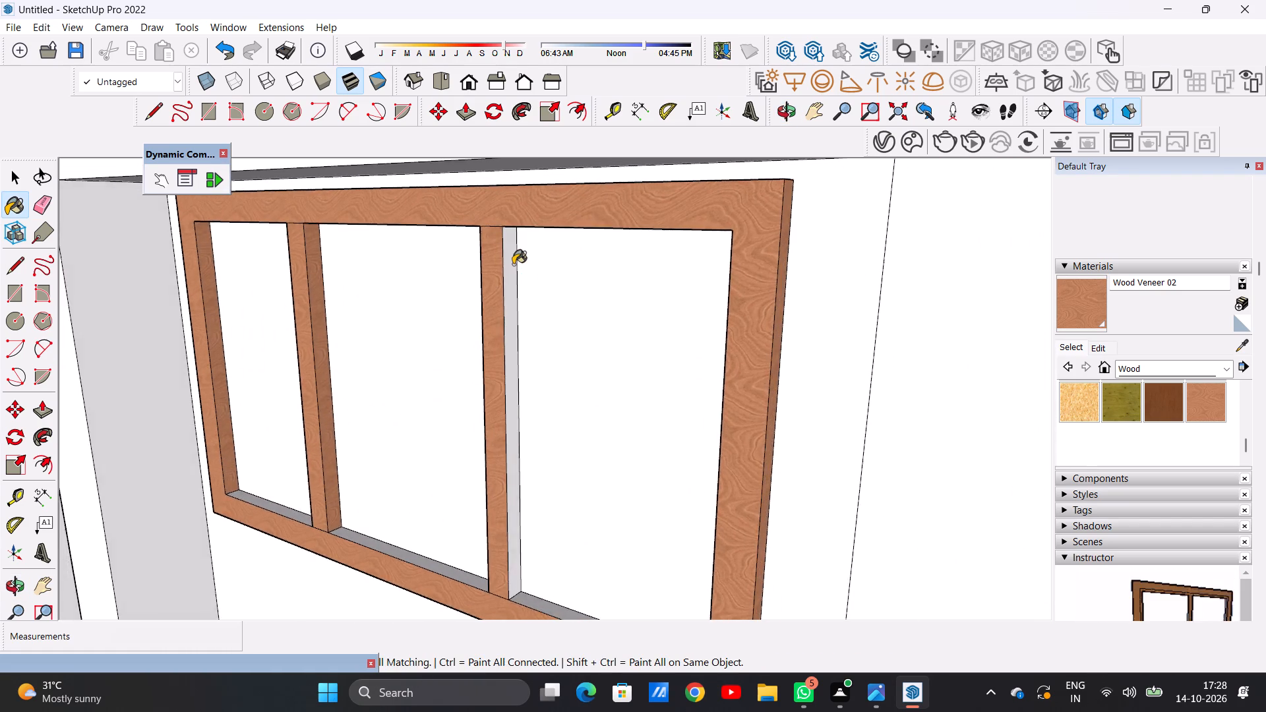
{"action": "scroll", "coordinate": [508, 254], "scroll_direction": "up", "scroll_amount": 6}
{"action": "left_click", "coordinate": [508, 254]}
Paint the undersides of the window frame's top rail above the right, middle and left panes with Wood Veneer 02.
{"action": "scroll", "coordinate": [557, 283], "scroll_direction": "down", "scroll_amount": 7}
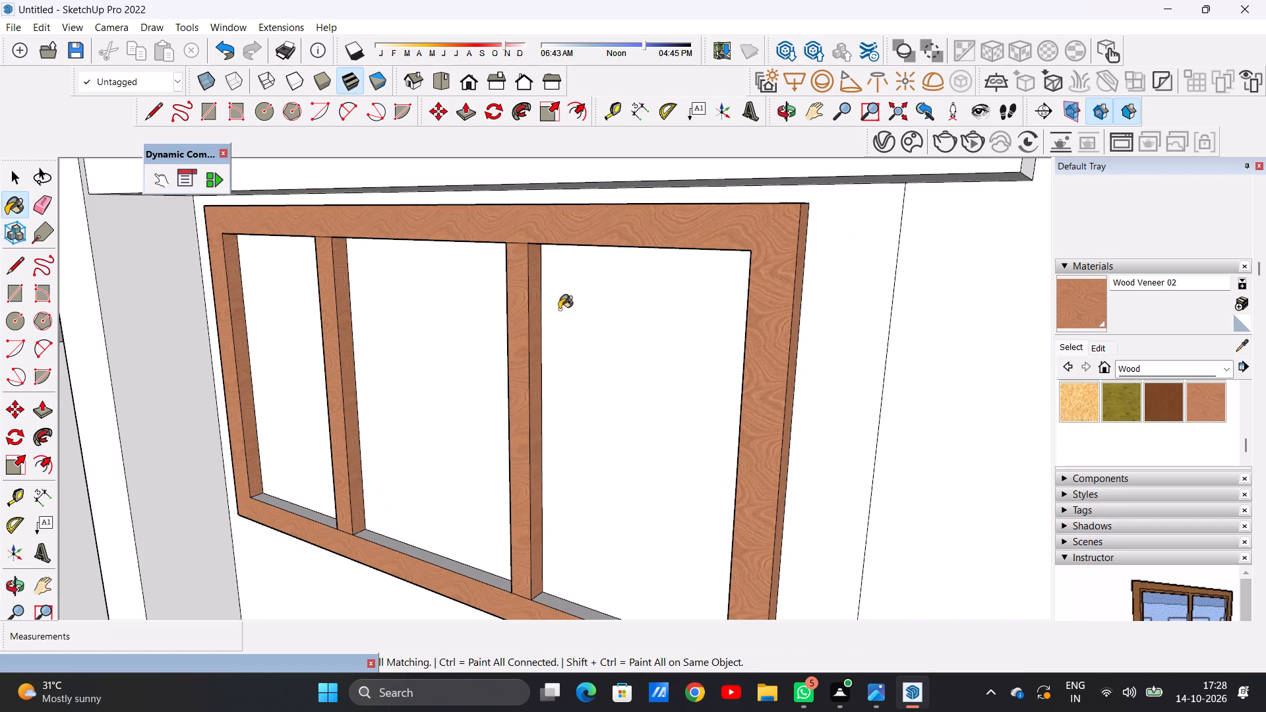
{"action": "middle_click_drag", "start_coordinate": [561, 313], "coordinate": [627, 178]}
{"action": "scroll", "coordinate": [591, 205], "scroll_direction": "up", "scroll_amount": 4}
{"action": "scroll", "coordinate": [590, 212], "scroll_direction": "down", "scroll_amount": 1}
{"action": "scroll", "coordinate": [590, 212], "scroll_direction": "up", "scroll_amount": 2}
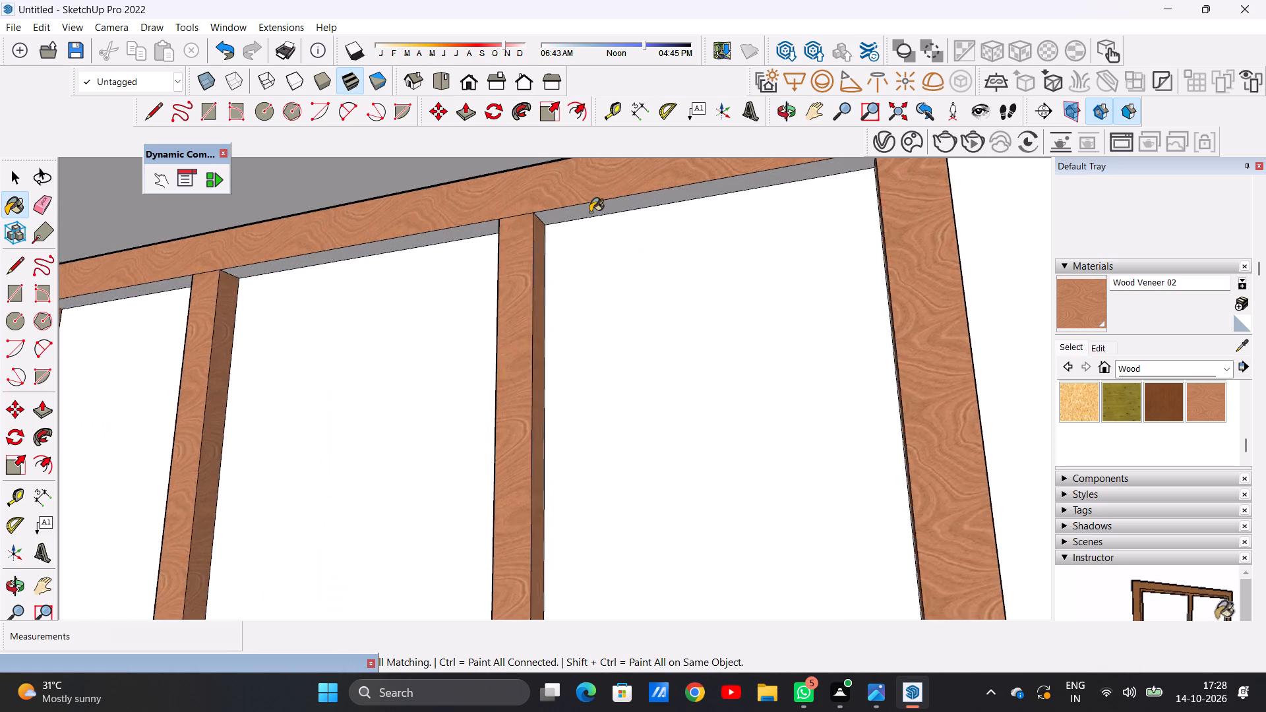
{"action": "scroll", "coordinate": [590, 212], "scroll_direction": "up", "scroll_amount": 5}
{"action": "left_click", "coordinate": [586, 212]}
{"action": "left_click", "coordinate": [389, 237]}
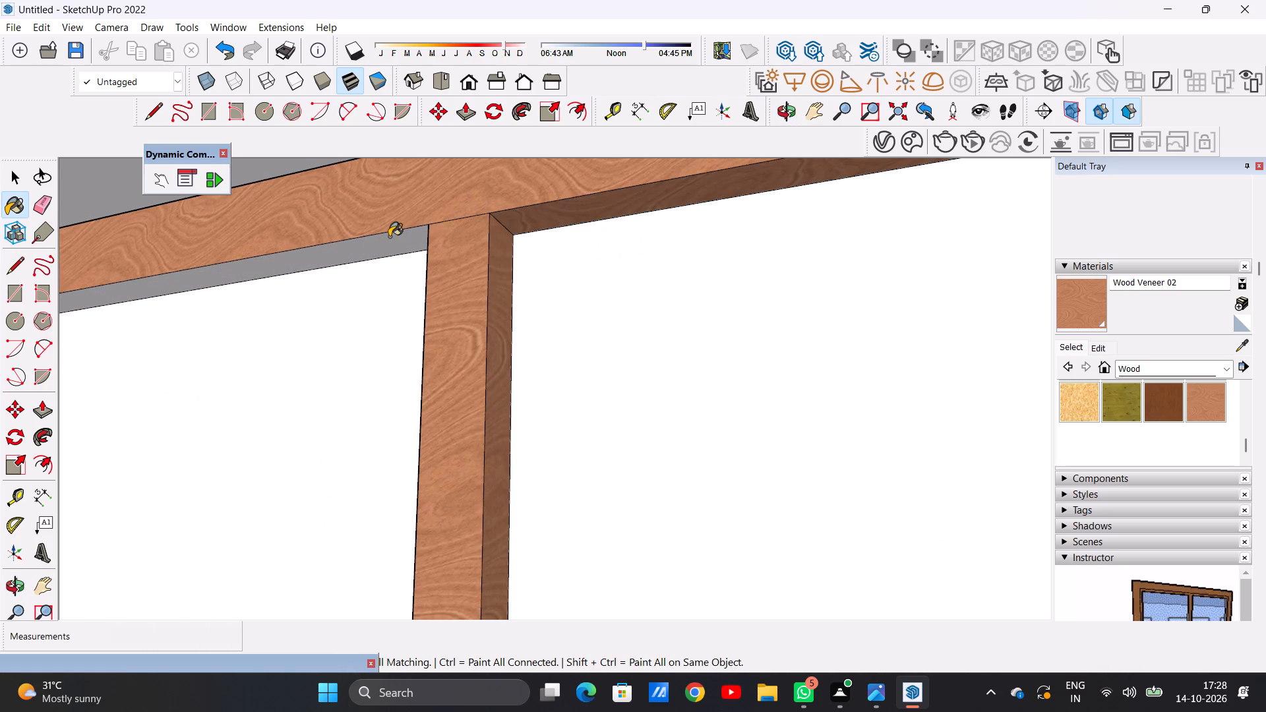
{"action": "scroll", "coordinate": [586, 265], "scroll_direction": "down", "scroll_amount": 5}
{"action": "scroll", "coordinate": [704, 262], "scroll_direction": "down", "scroll_amount": 4}
{"action": "scroll", "coordinate": [757, 260], "scroll_direction": "down", "scroll_amount": 3}
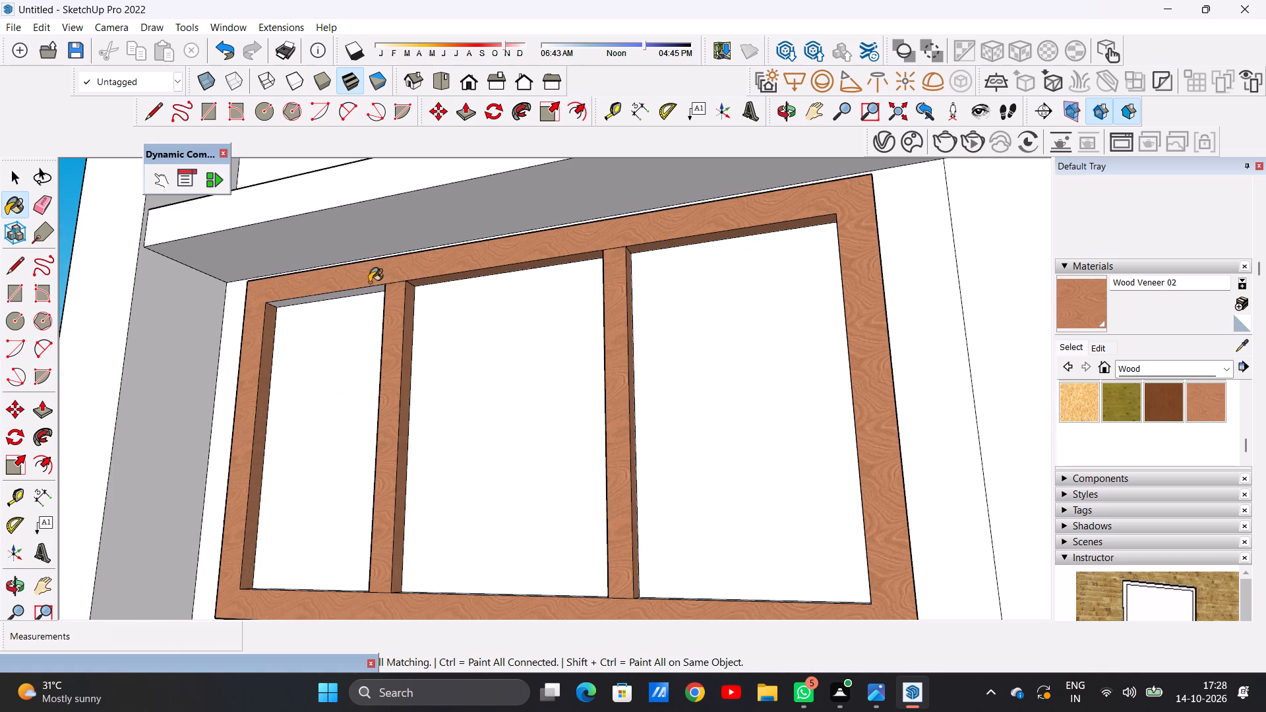
{"action": "scroll", "coordinate": [319, 289], "scroll_direction": "up", "scroll_amount": 8}
{"action": "scroll", "coordinate": [354, 307], "scroll_direction": "down", "scroll_amount": 1}
{"action": "scroll", "coordinate": [354, 307], "scroll_direction": "up", "scroll_amount": 6}
{"action": "left_click", "coordinate": [353, 295]}
Paint the upper faces of the window frame's bottom rail under the left and middle panes with Wood Veneer 02.
{"action": "scroll", "coordinate": [532, 301], "scroll_direction": "down", "scroll_amount": 2}
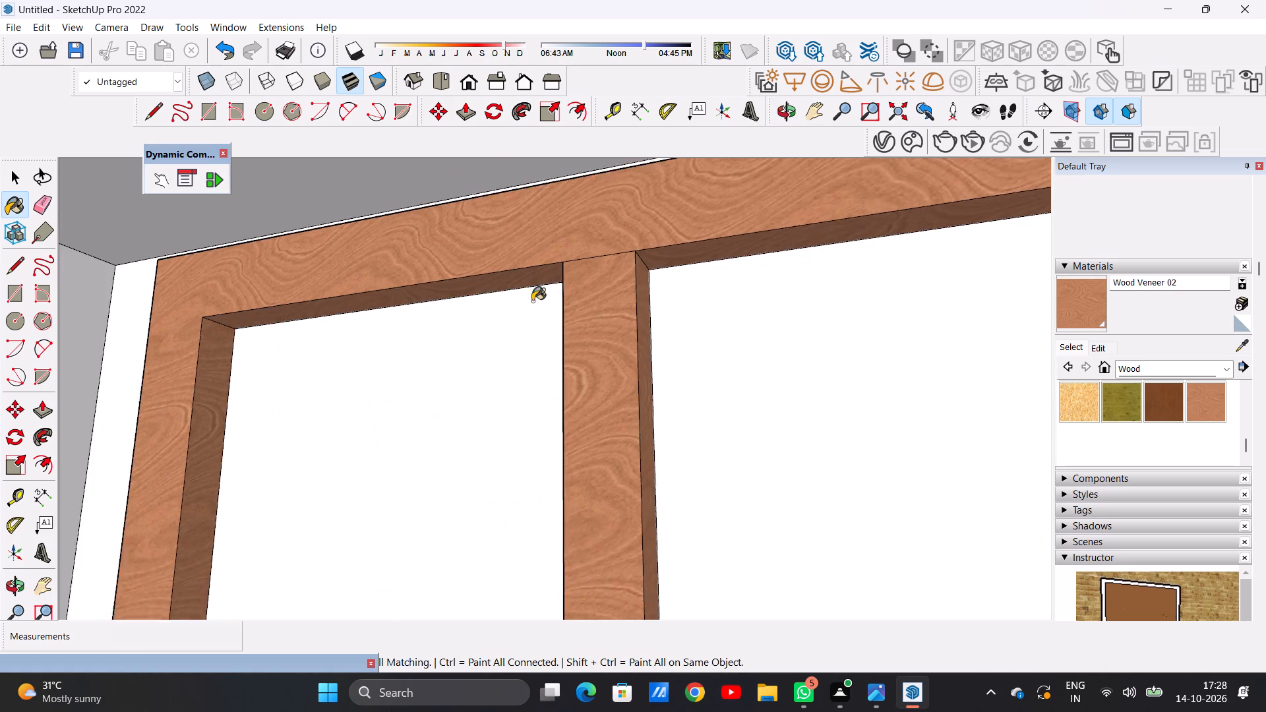
{"action": "scroll", "coordinate": [532, 301], "scroll_direction": "down", "scroll_amount": 18}
{"action": "middle_click_drag", "start_coordinate": [575, 287], "coordinate": [717, 519]}
{"action": "scroll", "coordinate": [539, 487], "scroll_direction": "up", "scroll_amount": 20}
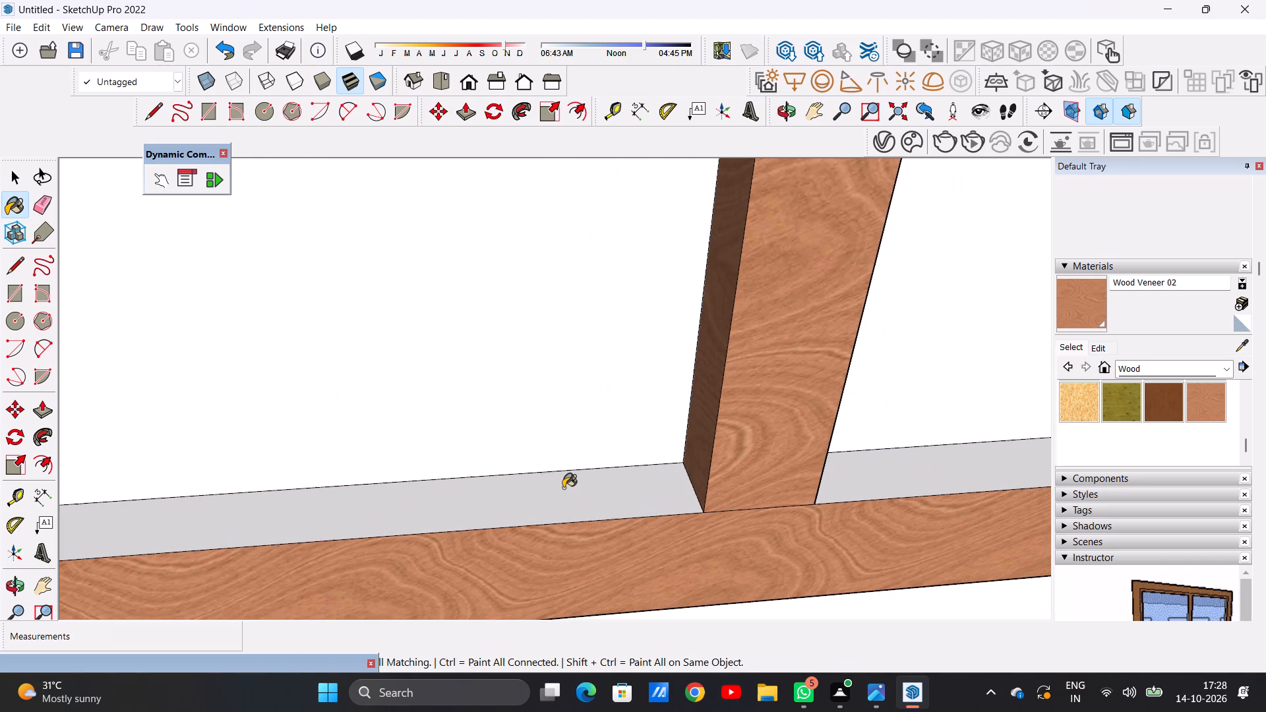
{"action": "left_click", "coordinate": [563, 488]}
{"action": "scroll", "coordinate": [489, 408], "scroll_direction": "down", "scroll_amount": 6}
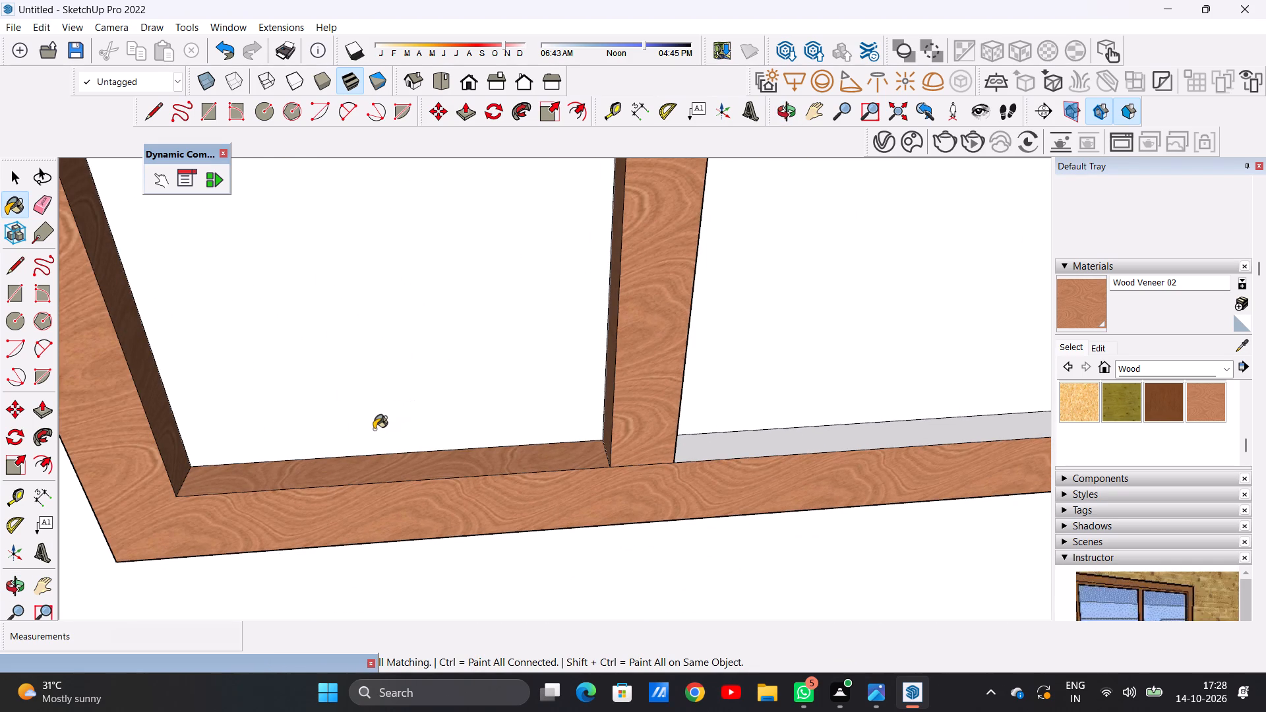
{"action": "scroll", "coordinate": [386, 457], "scroll_direction": "down", "scroll_amount": 1}
{"action": "scroll", "coordinate": [412, 419], "scroll_direction": "up", "scroll_amount": 2}
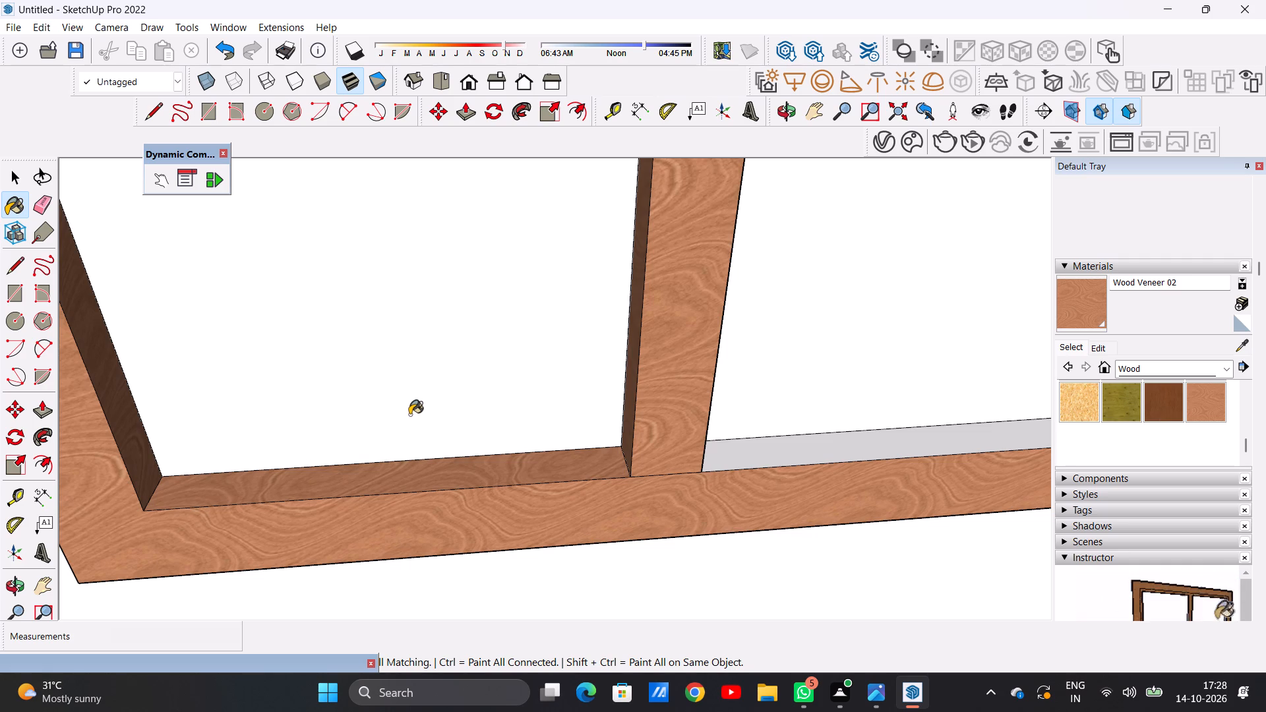
{"action": "scroll", "coordinate": [324, 428], "scroll_direction": "down", "scroll_amount": 10}
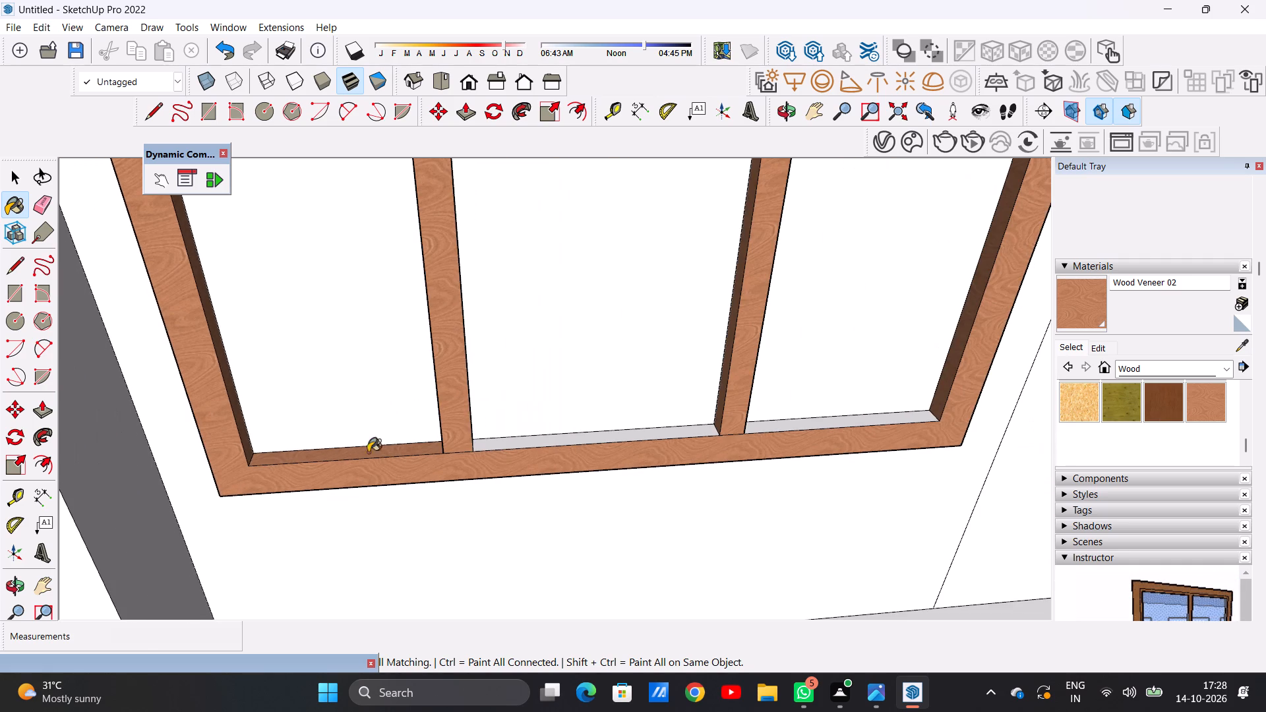
{"action": "scroll", "coordinate": [477, 451], "scroll_direction": "up", "scroll_amount": 14}
{"action": "left_click", "coordinate": [484, 442]}
Paint the upper face of the window frame's bottom rail under the right pane with Wood Veneer 02.
{"action": "scroll", "coordinate": [484, 442], "scroll_direction": "down", "scroll_amount": 7}
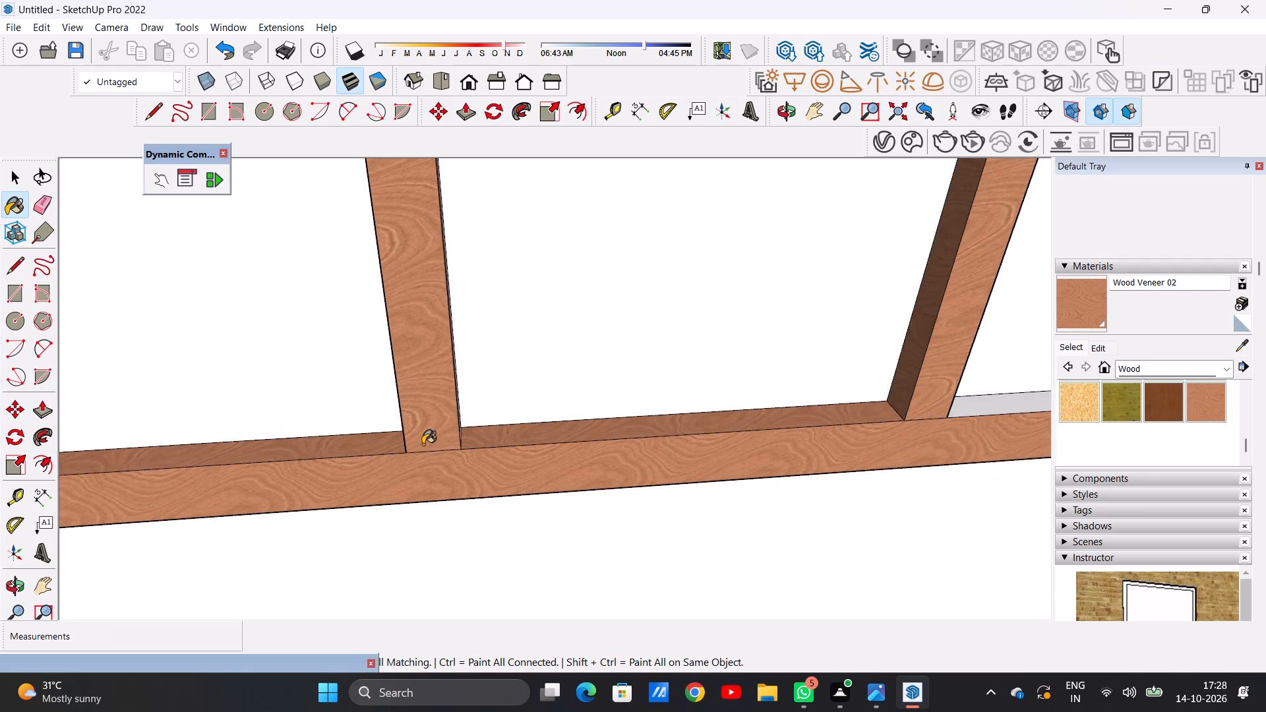
{"action": "scroll", "coordinate": [423, 444], "scroll_direction": "down", "scroll_amount": 13}
{"action": "scroll", "coordinate": [647, 417], "scroll_direction": "up", "scroll_amount": 5}
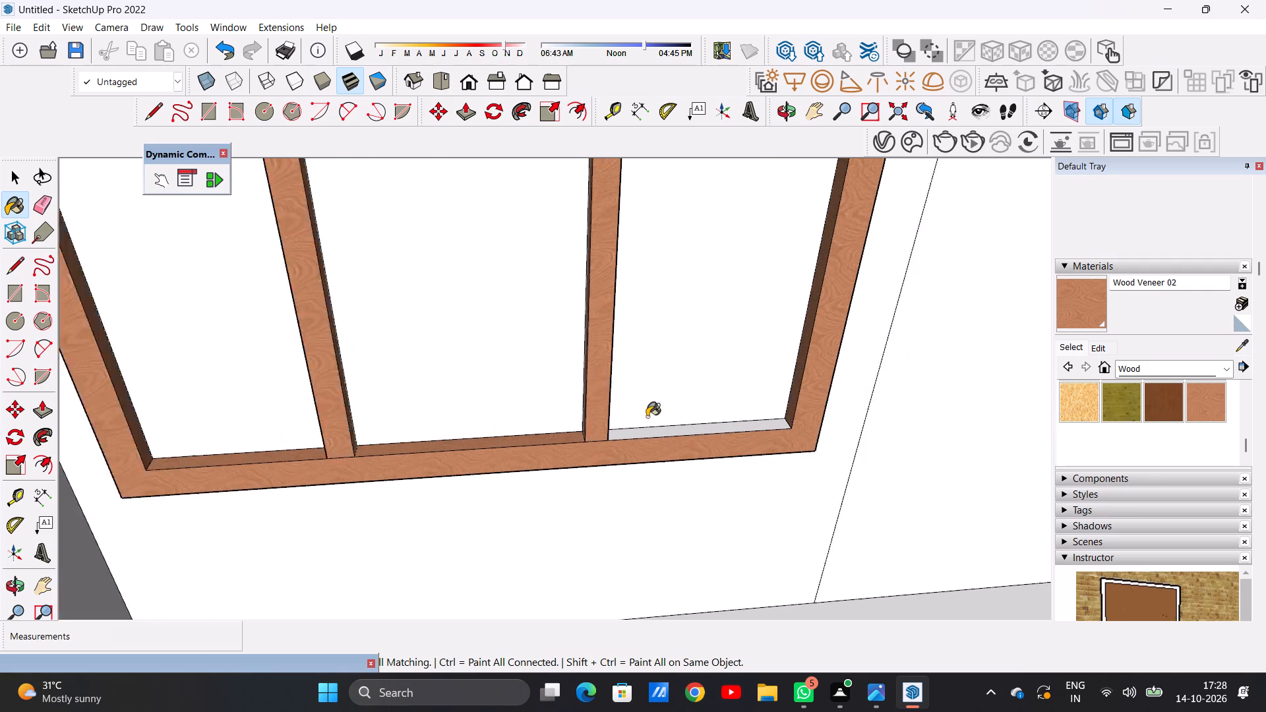
{"action": "scroll", "coordinate": [637, 428], "scroll_direction": "up", "scroll_amount": 14}
{"action": "left_click", "coordinate": [636, 450]}
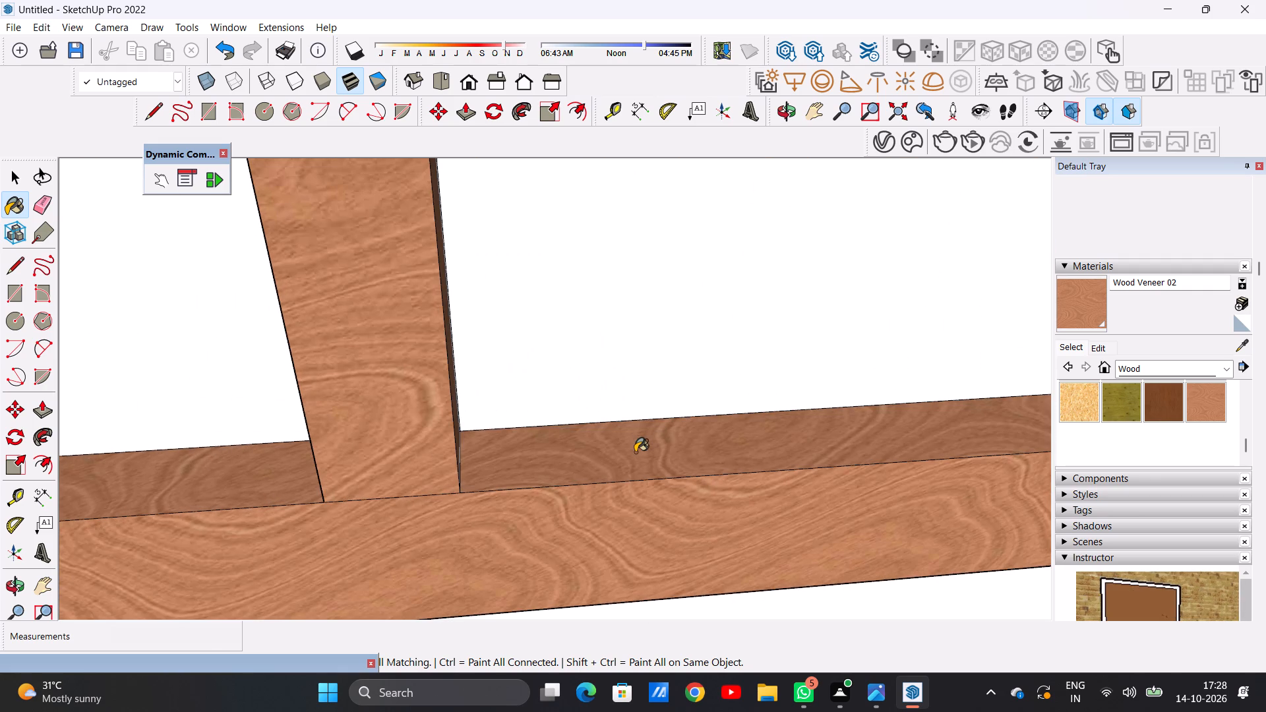
{"action": "key", "text": "space"}
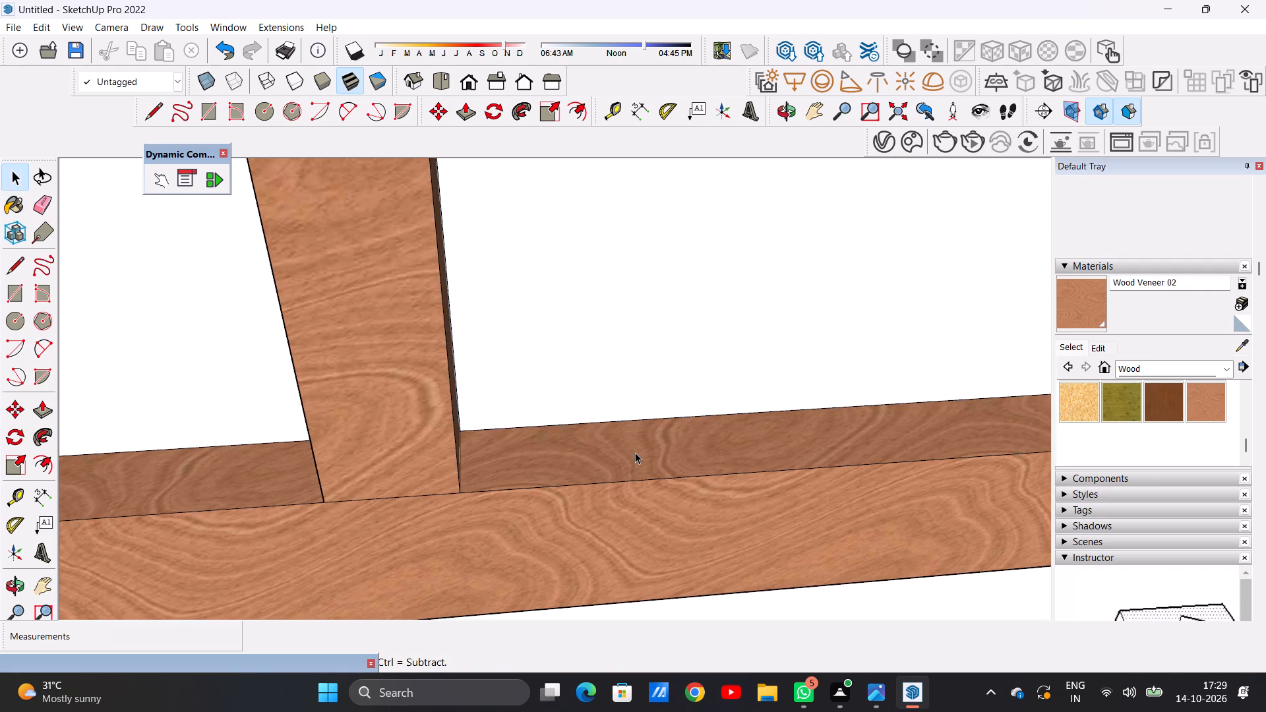
Examine the ground-floor window frame from several angles and compare it with the upper-floor window and its sunshade.
{"action": "scroll", "coordinate": [533, 445], "scroll_direction": "down", "scroll_amount": 20}
{"action": "scroll", "coordinate": [533, 445], "scroll_direction": "down", "scroll_amount": 1}
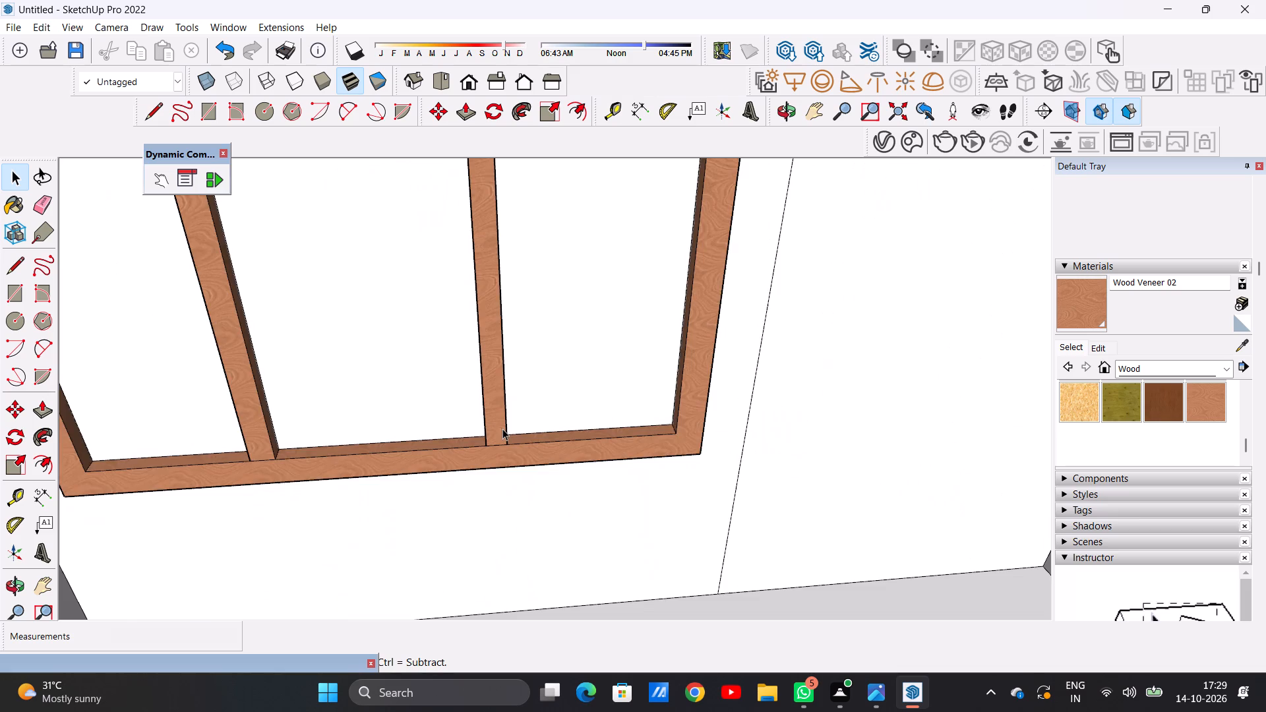
{"action": "scroll", "coordinate": [502, 429], "scroll_direction": "down", "scroll_amount": 2}
{"action": "middle_click_drag", "start_coordinate": [566, 461], "coordinate": [315, 212]}
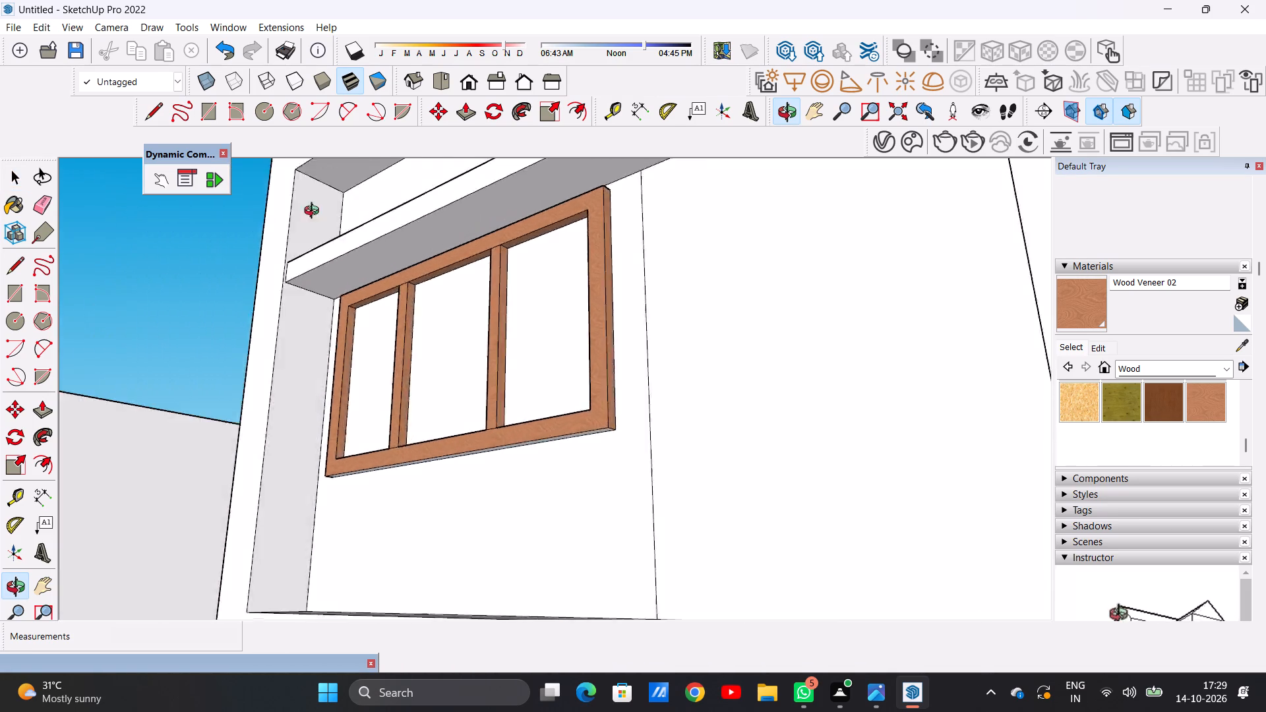
{"action": "middle_click_drag", "start_coordinate": [315, 212], "coordinate": [442, 367]}
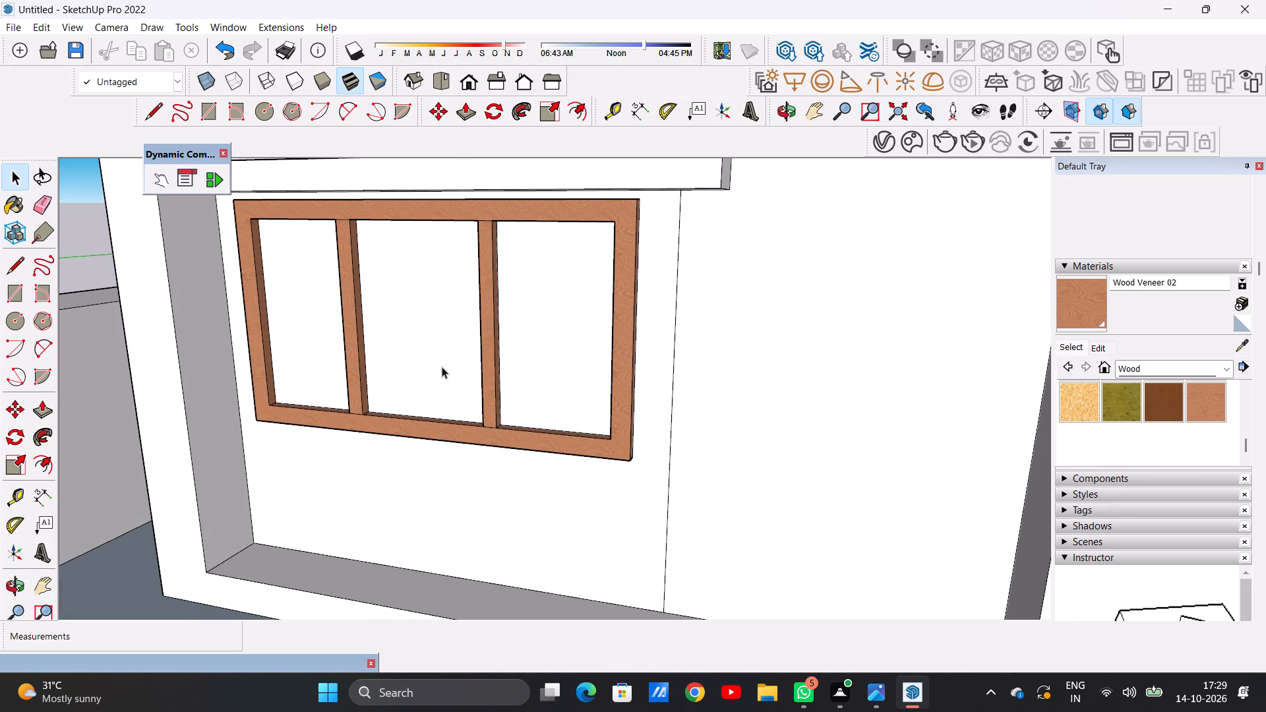
{"action": "scroll", "coordinate": [469, 394], "scroll_direction": "down", "scroll_amount": 7}
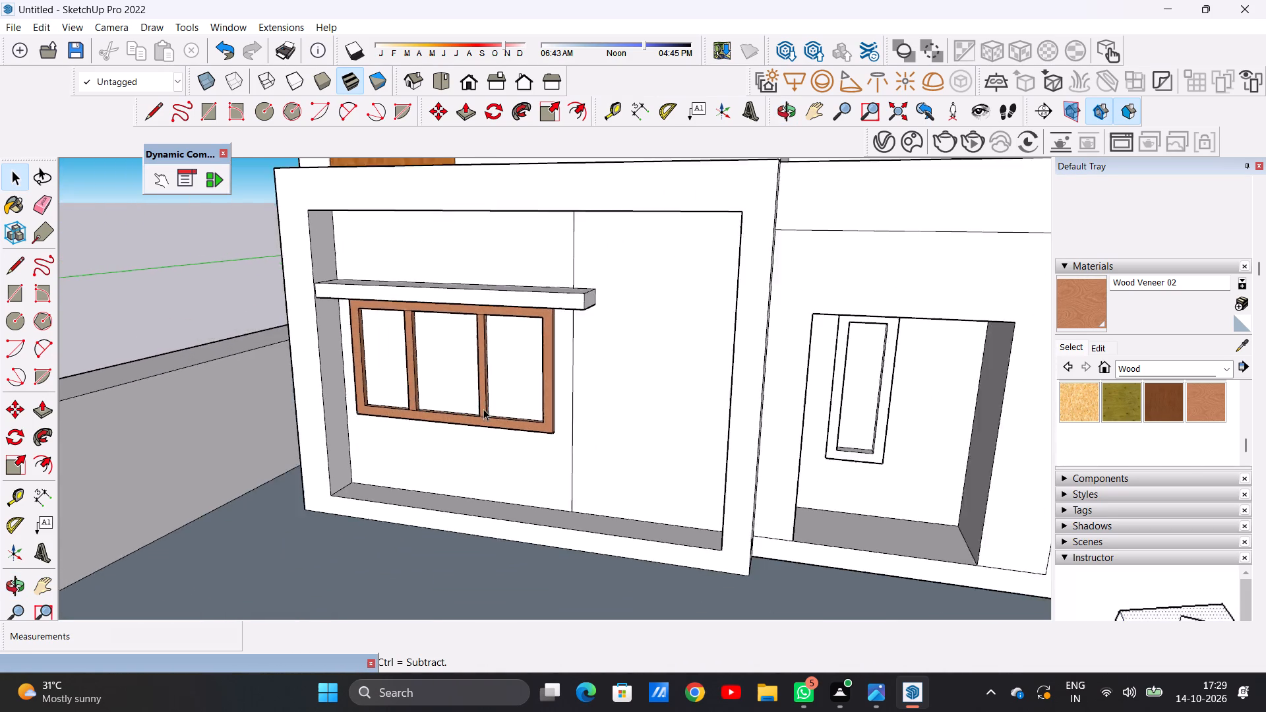
{"action": "scroll", "coordinate": [483, 409], "scroll_direction": "down", "scroll_amount": 8}
{"action": "scroll", "coordinate": [522, 185], "scroll_direction": "up", "scroll_amount": 4}
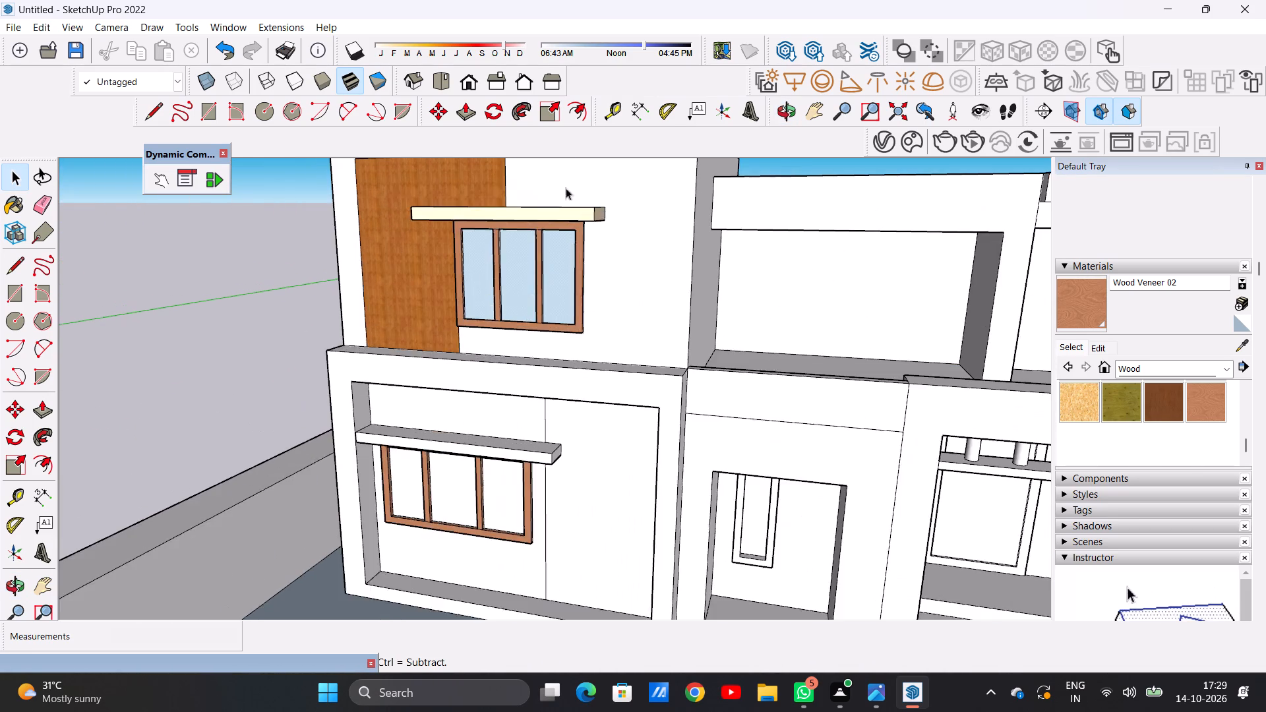
{"action": "scroll", "coordinate": [566, 188], "scroll_direction": "up", "scroll_amount": 9}
{"action": "middle_click_drag", "start_coordinate": [546, 201], "coordinate": [525, 434]}
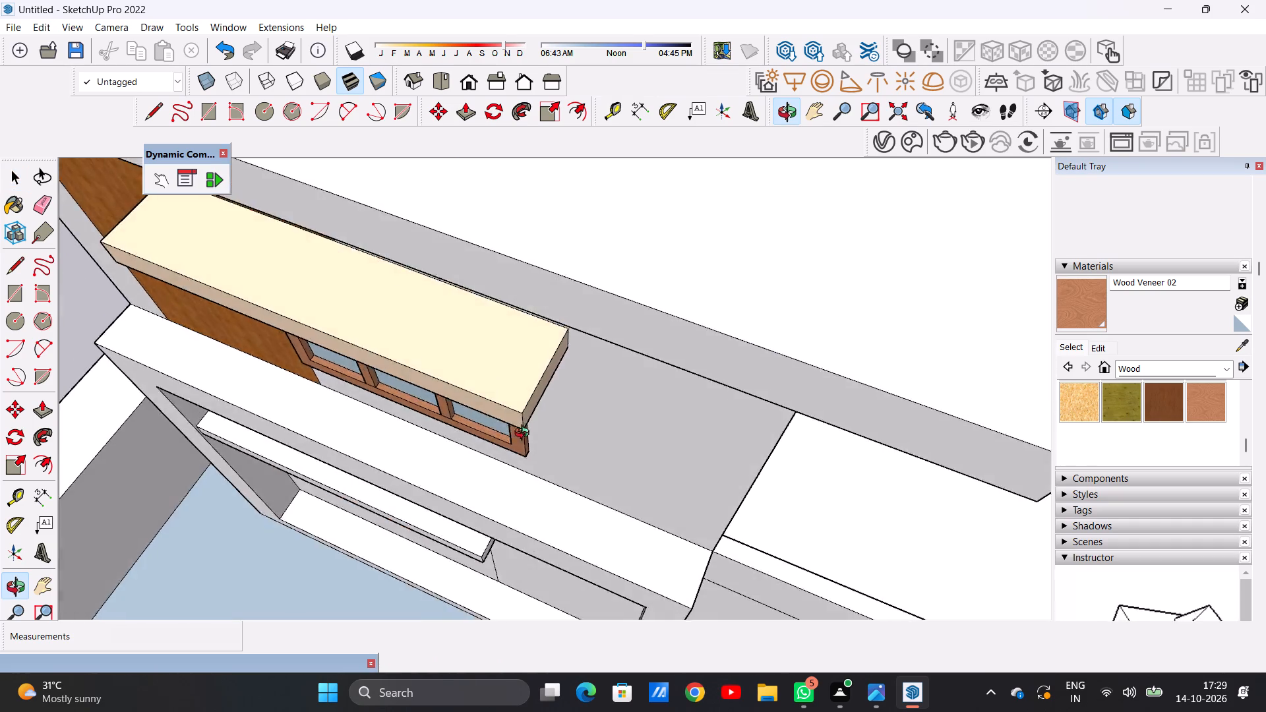
{"action": "middle_click_drag", "start_coordinate": [525, 434], "coordinate": [415, 310]}
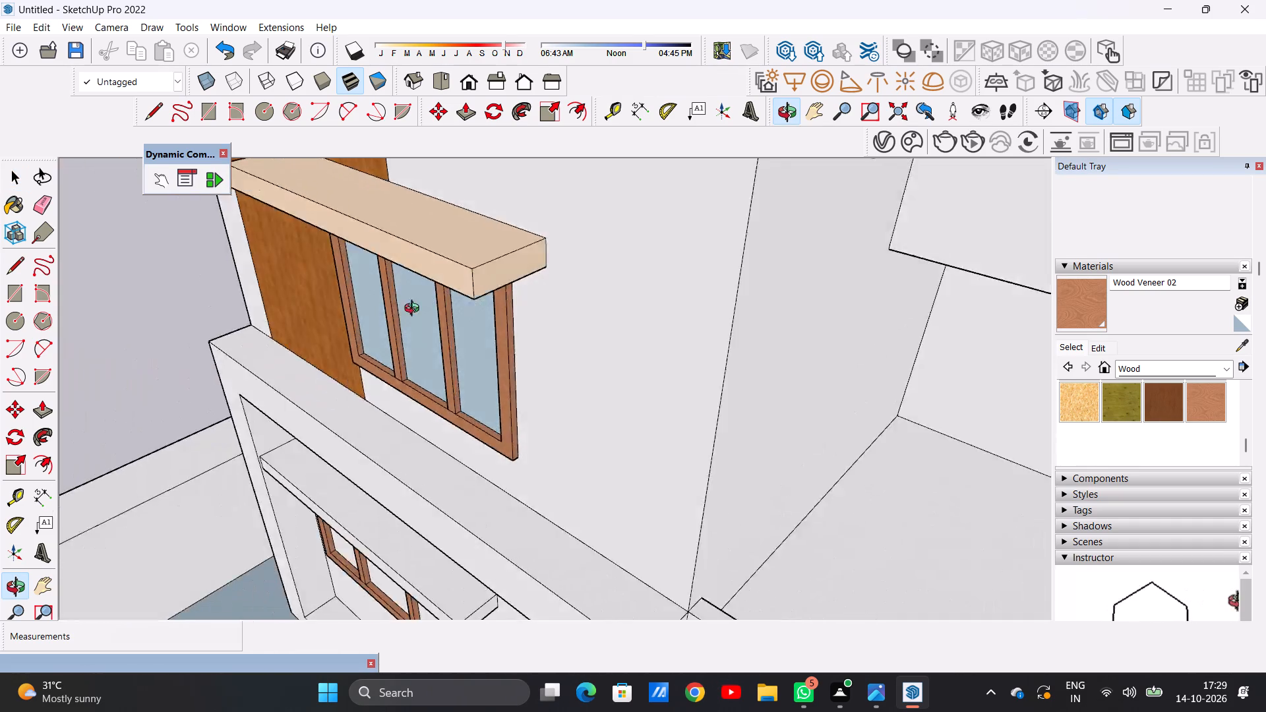
{"action": "middle_click_drag", "start_coordinate": [415, 310], "coordinate": [593, 312]}
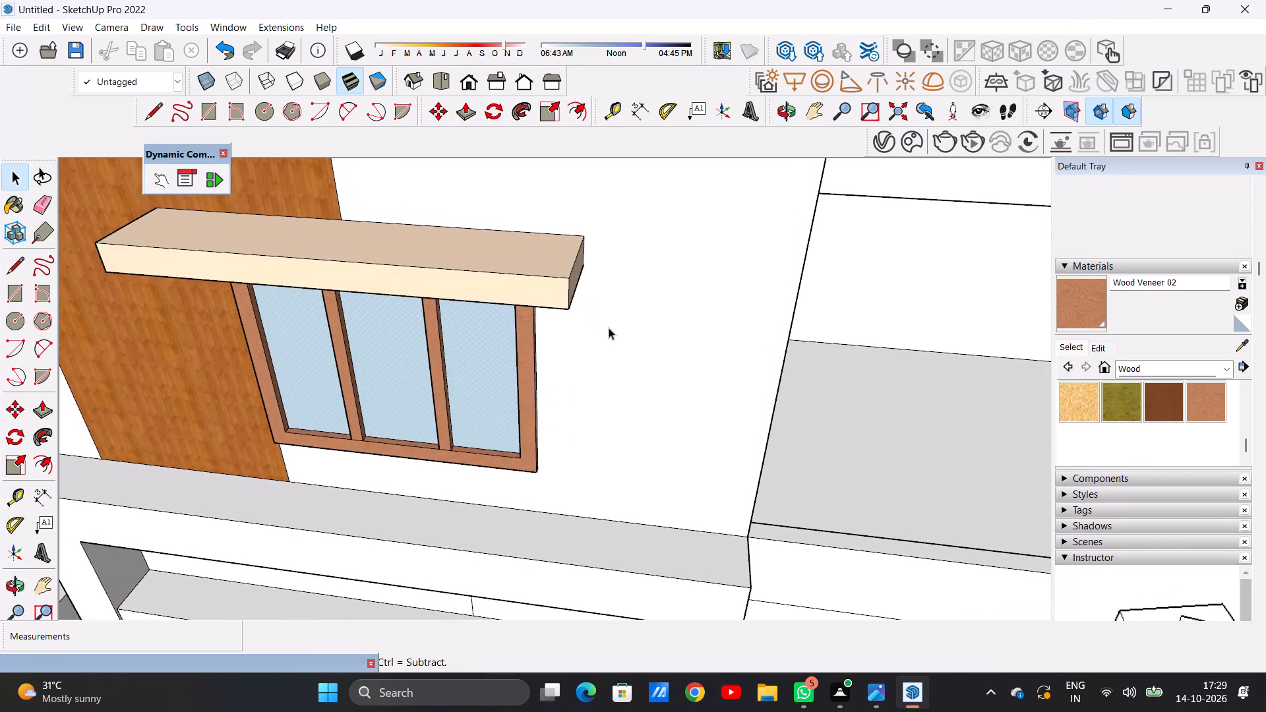
{"action": "scroll", "coordinate": [640, 344], "scroll_direction": "down", "scroll_amount": 8}
{"action": "middle_click_drag", "start_coordinate": [582, 420], "coordinate": [594, 343]}
{"action": "scroll", "coordinate": [597, 321], "scroll_direction": "down", "scroll_amount": 7}
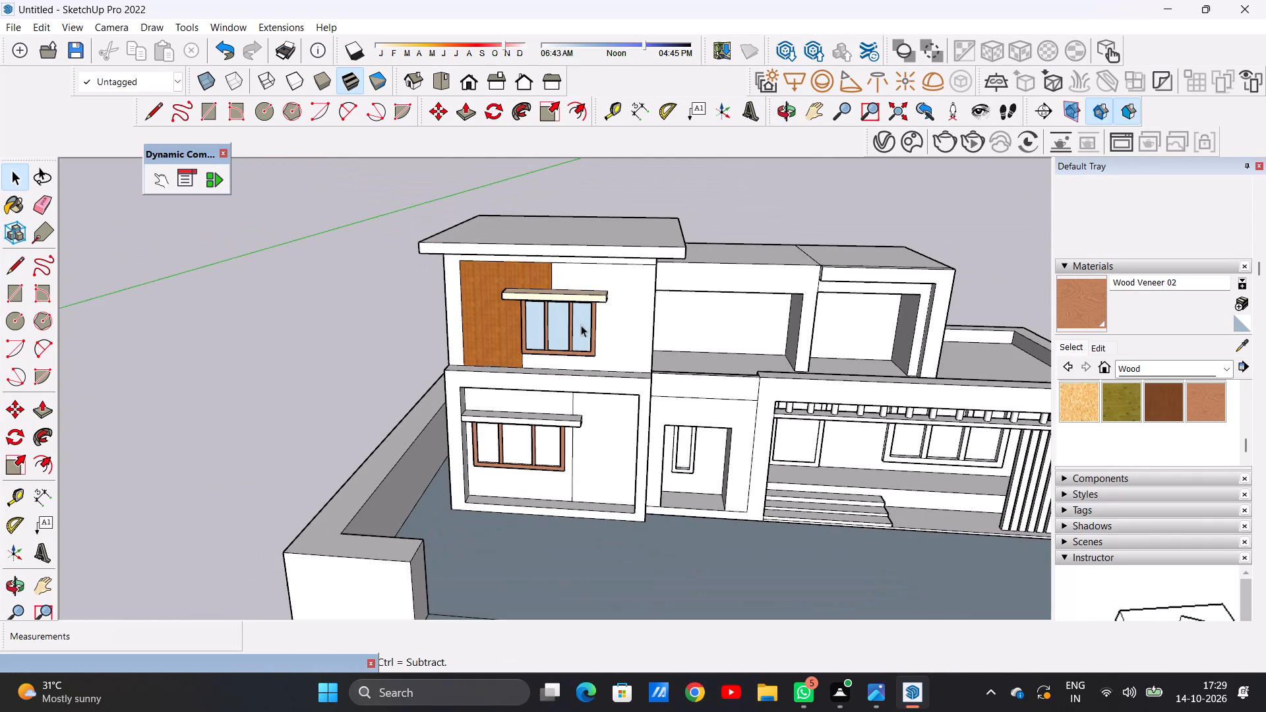
{"action": "scroll", "coordinate": [582, 487], "scroll_direction": "up", "scroll_amount": 1}
{"action": "scroll", "coordinate": [580, 486], "scroll_direction": "down", "scroll_amount": 1}
{"action": "scroll", "coordinate": [580, 486], "scroll_direction": "up", "scroll_amount": 7}
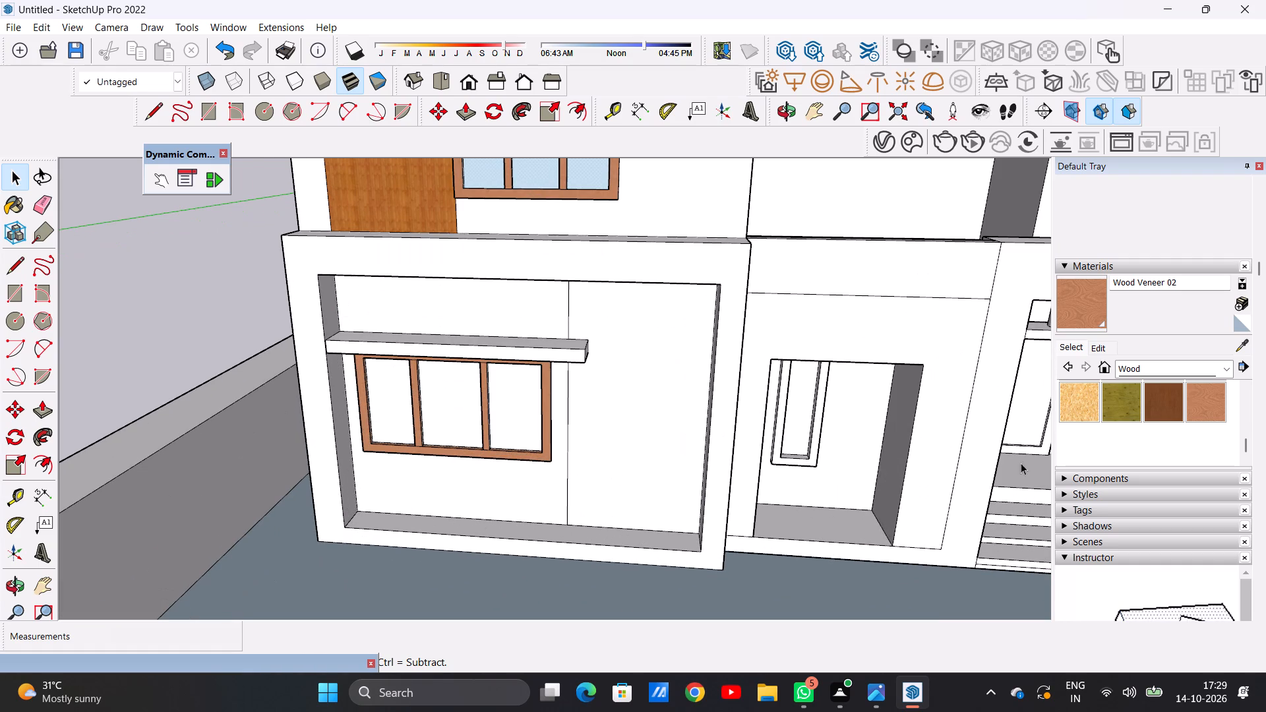
{"action": "scroll", "coordinate": [1113, 430], "scroll_direction": "up", "scroll_amount": 1}
Paint the front and top faces of the ground-floor window's sunshade with 0034_Wheat from the Colors-Named collection.
{"action": "left_click", "coordinate": [1219, 371]}
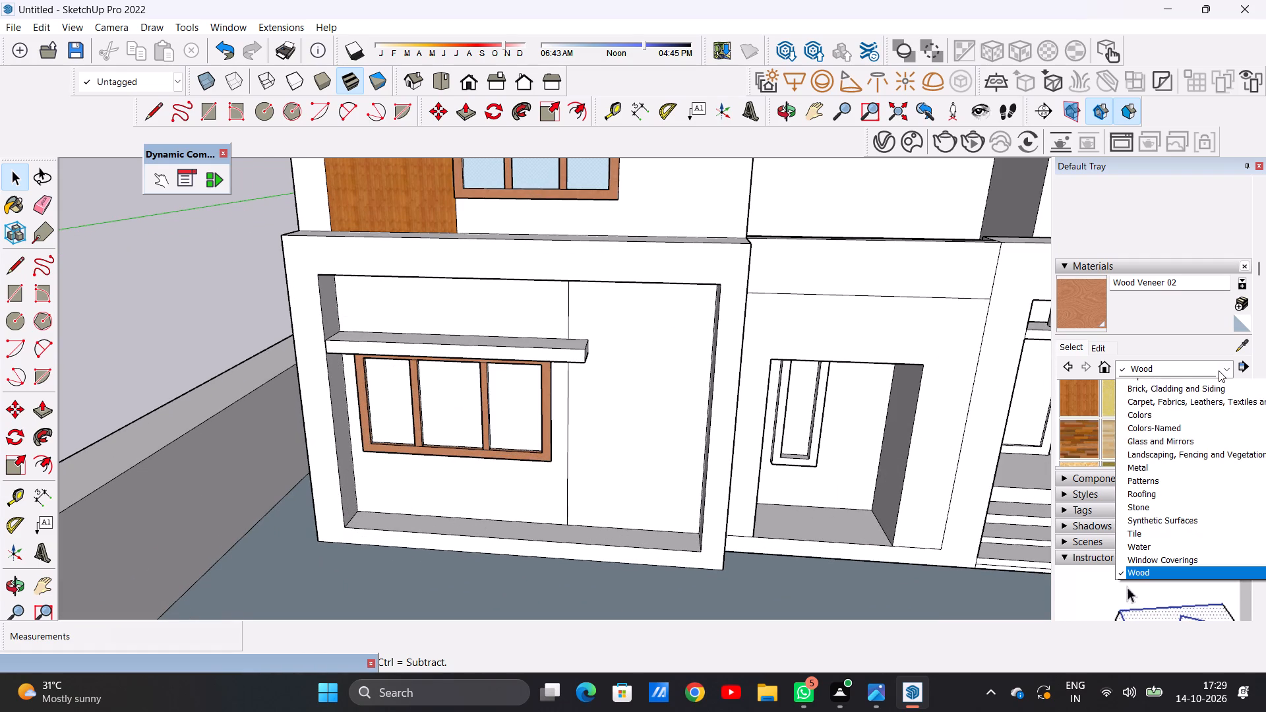
{"action": "left_click", "coordinate": [1168, 434]}
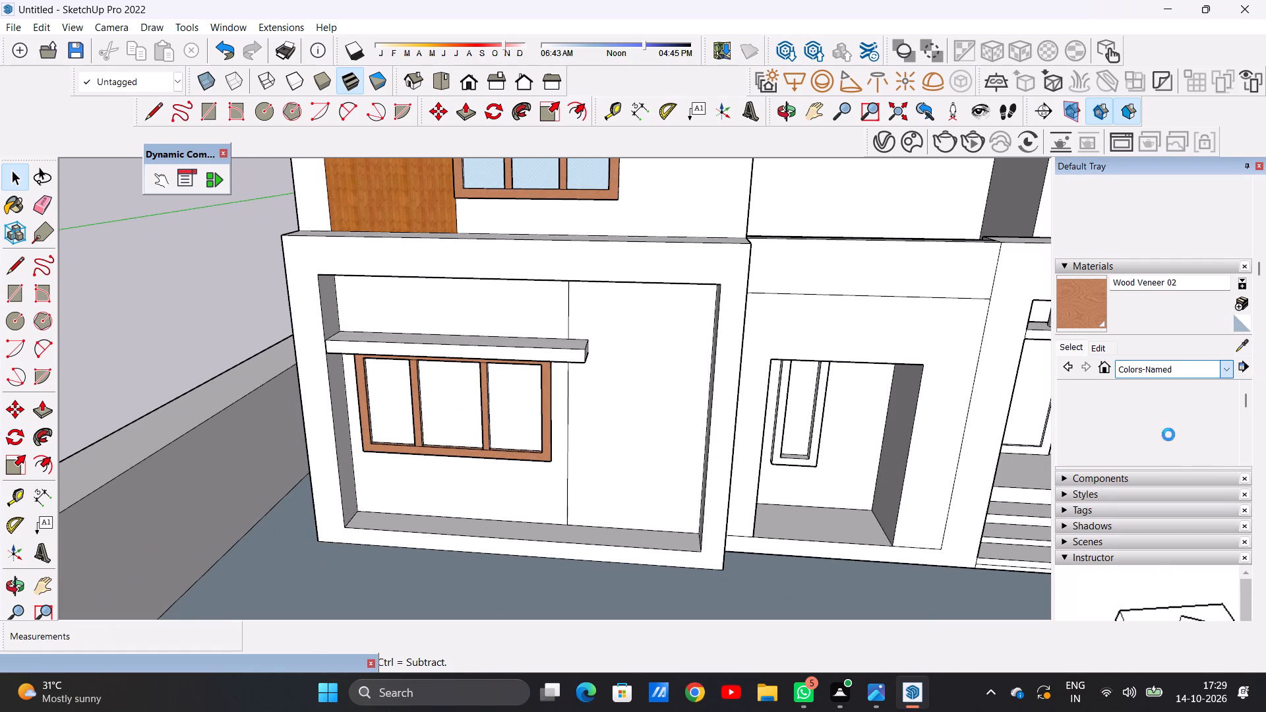
{"action": "scroll", "coordinate": [1168, 434], "scroll_direction": "down", "scroll_amount": 1}
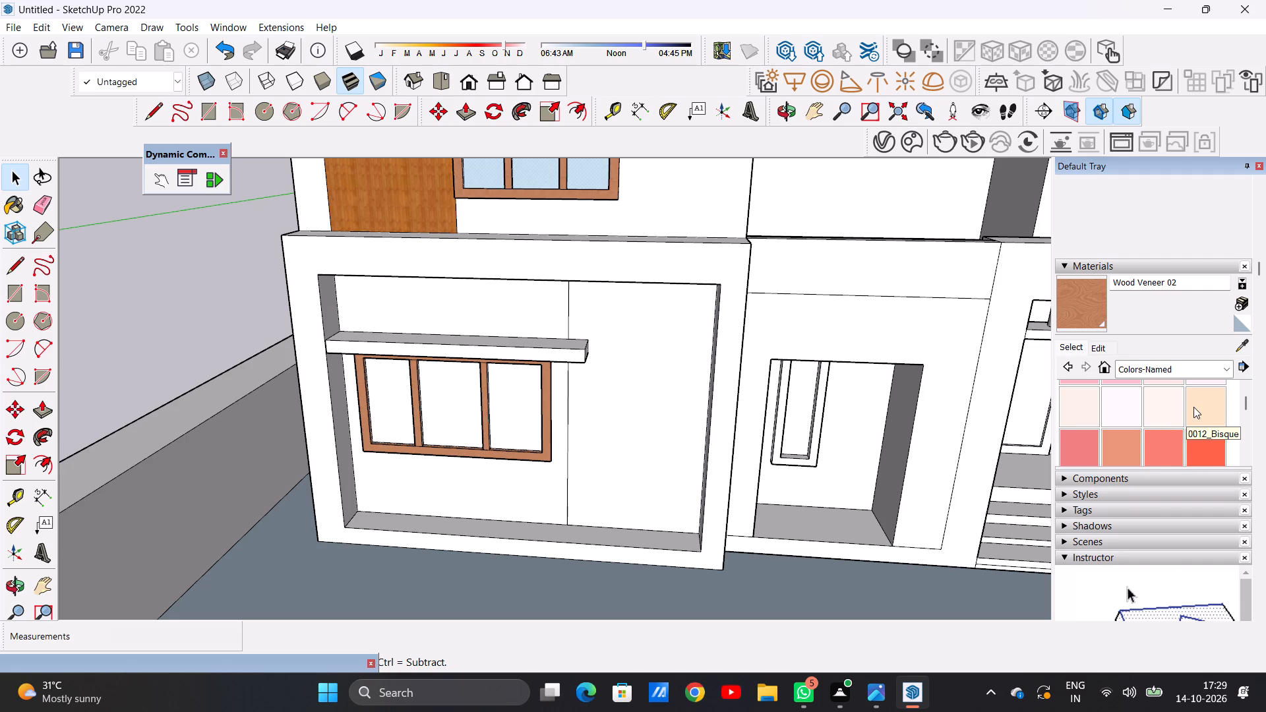
{"action": "scroll", "coordinate": [1193, 407], "scroll_direction": "down", "scroll_amount": 3}
{"action": "scroll", "coordinate": [1193, 407], "scroll_direction": "up", "scroll_amount": 1}
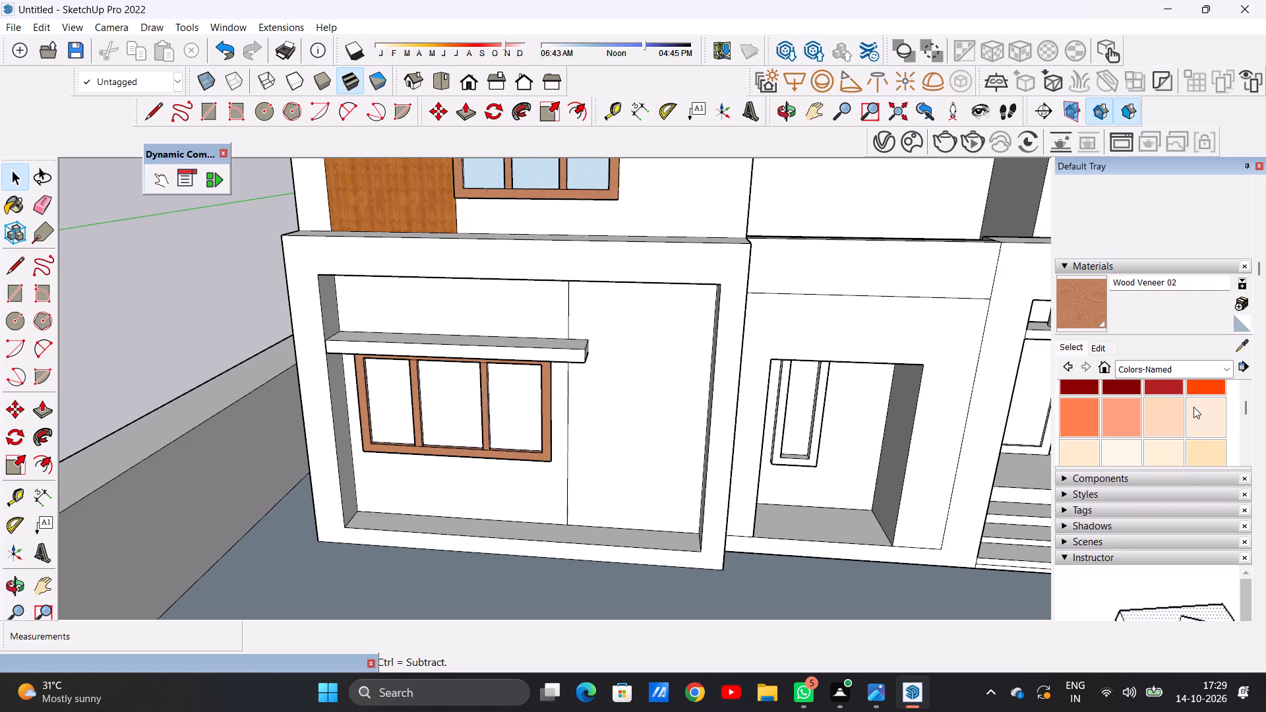
{"action": "scroll", "coordinate": [1193, 407], "scroll_direction": "down", "scroll_amount": 1}
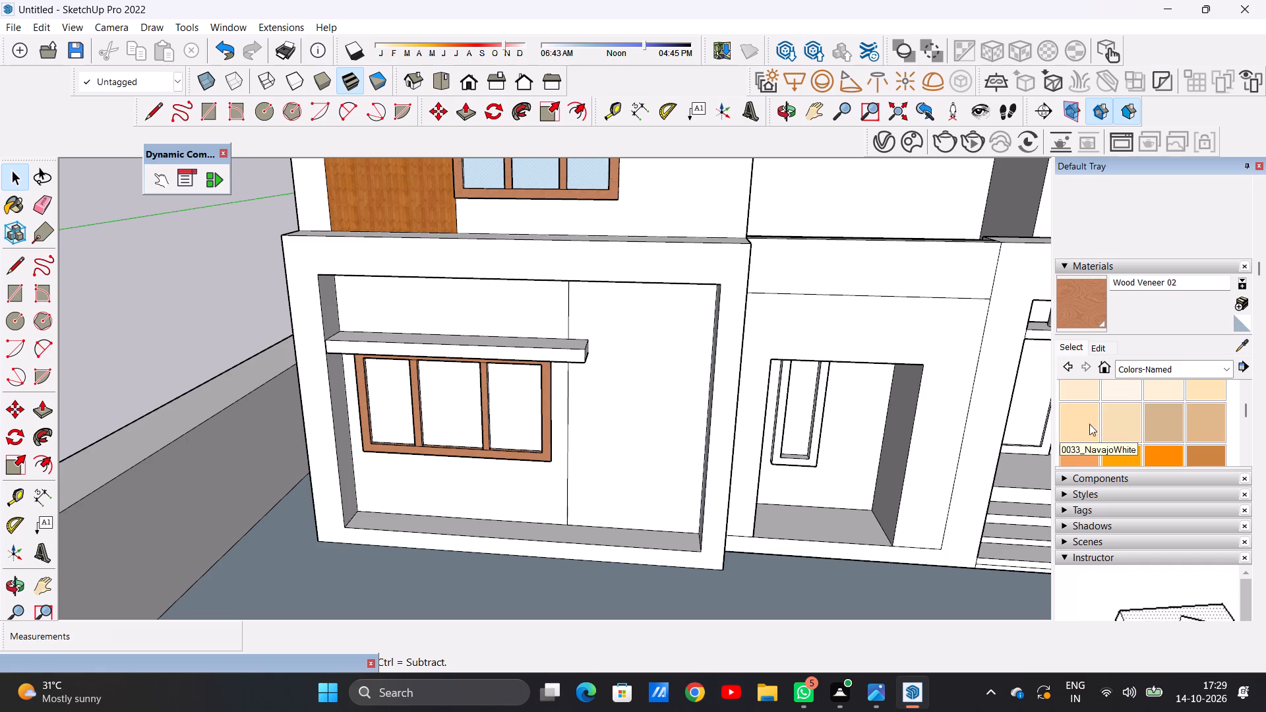
{"action": "left_click", "coordinate": [1118, 429]}
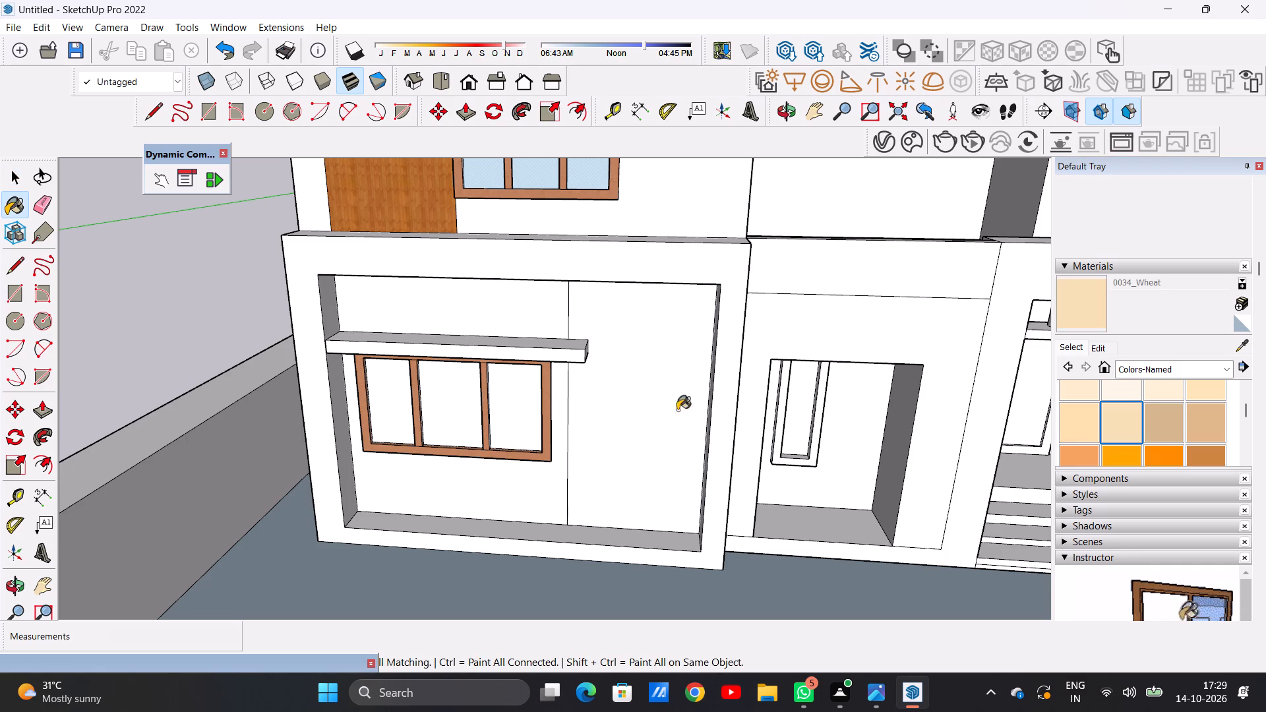
{"action": "scroll", "coordinate": [529, 360], "scroll_direction": "up", "scroll_amount": 13}
{"action": "left_click", "coordinate": [532, 355]}
{"action": "middle_click_drag", "start_coordinate": [553, 312], "coordinate": [558, 341]}
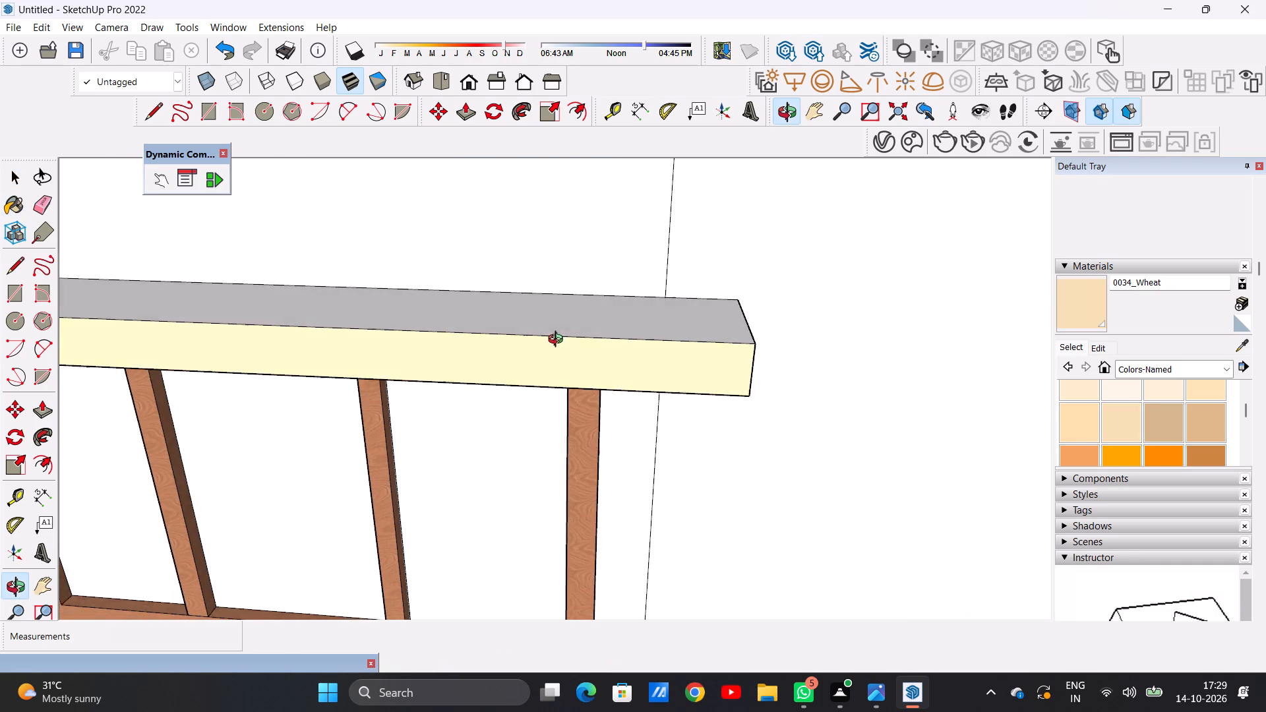
{"action": "middle_click_drag", "start_coordinate": [558, 341], "coordinate": [561, 352]}
{"action": "left_click", "coordinate": [560, 324]}
Paint the right end face and the underside of the ground-floor window's sunshade with 0034_Wheat.
{"action": "scroll", "coordinate": [553, 334], "scroll_direction": "down", "scroll_amount": 7}
{"action": "middle_click_drag", "start_coordinate": [557, 392], "coordinate": [382, 239]}
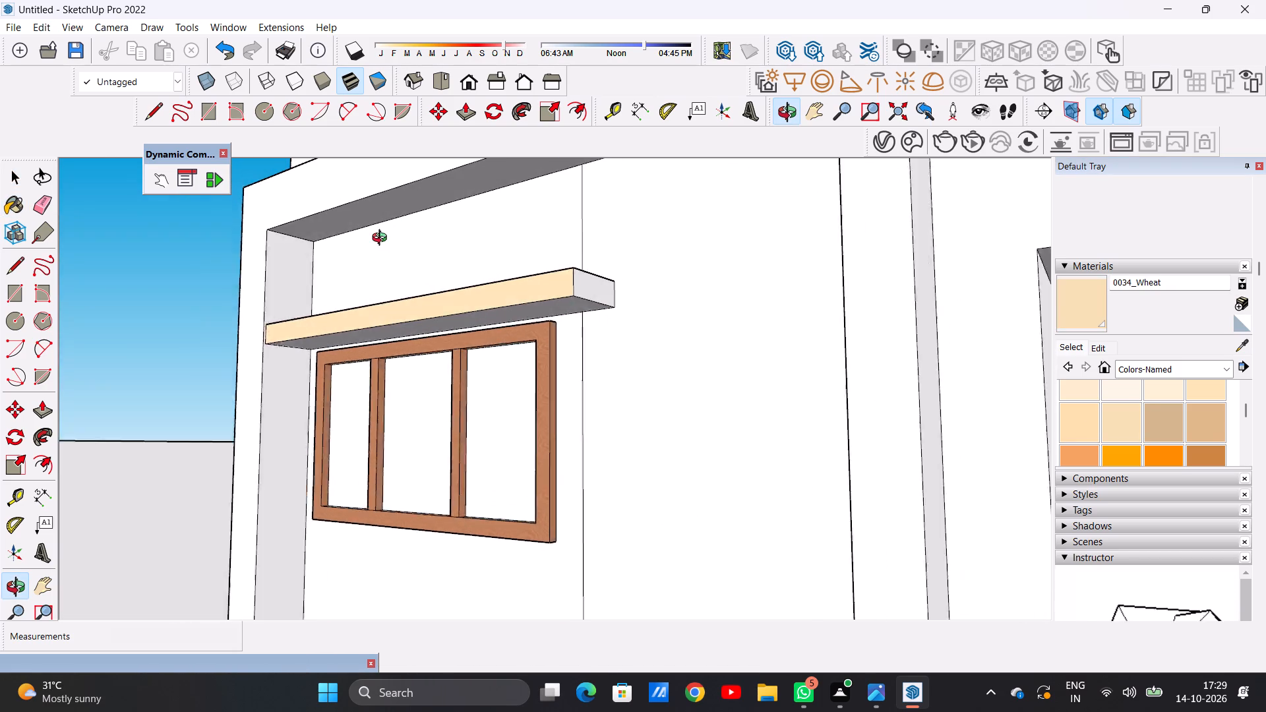
{"action": "middle_click_drag", "start_coordinate": [382, 239], "coordinate": [371, 249]}
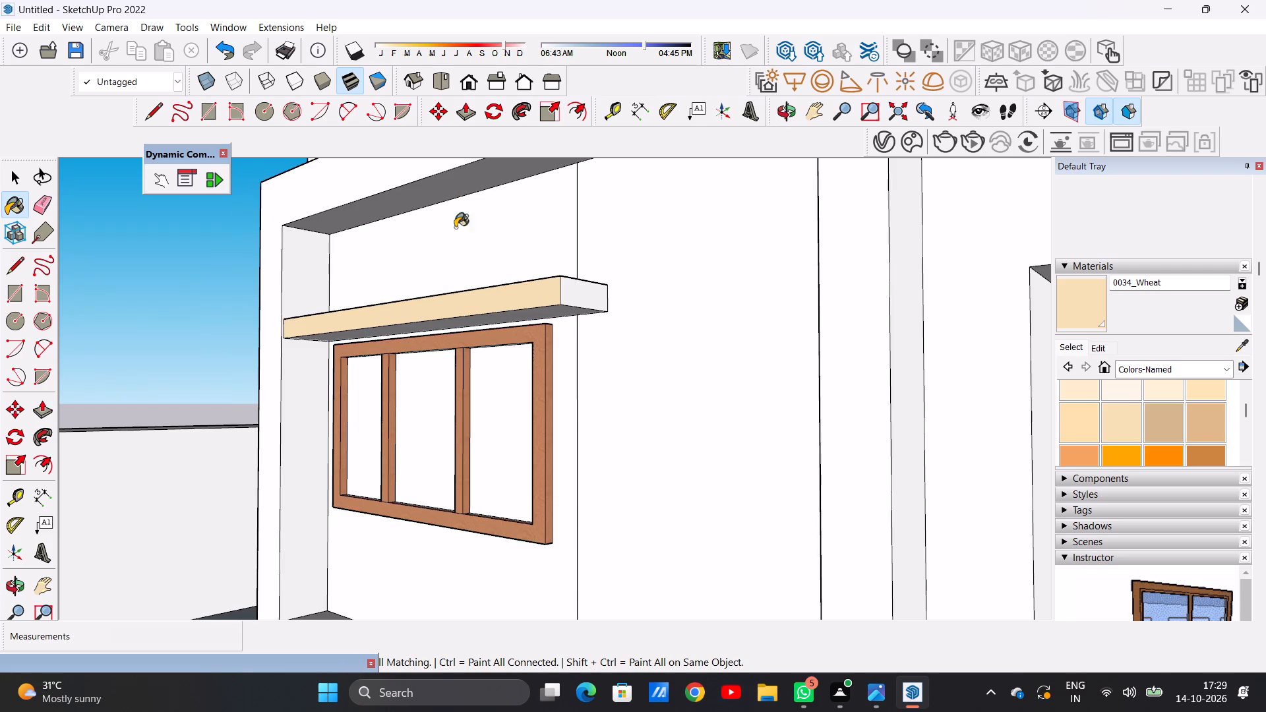
{"action": "scroll", "coordinate": [489, 265], "scroll_direction": "up", "scroll_amount": 6}
{"action": "scroll", "coordinate": [560, 369], "scroll_direction": "down", "scroll_amount": 1}
{"action": "middle_click_drag", "start_coordinate": [561, 369], "coordinate": [598, 348]}
{"action": "scroll", "coordinate": [665, 311], "scroll_direction": "up", "scroll_amount": 5}
{"action": "left_click", "coordinate": [722, 289]}
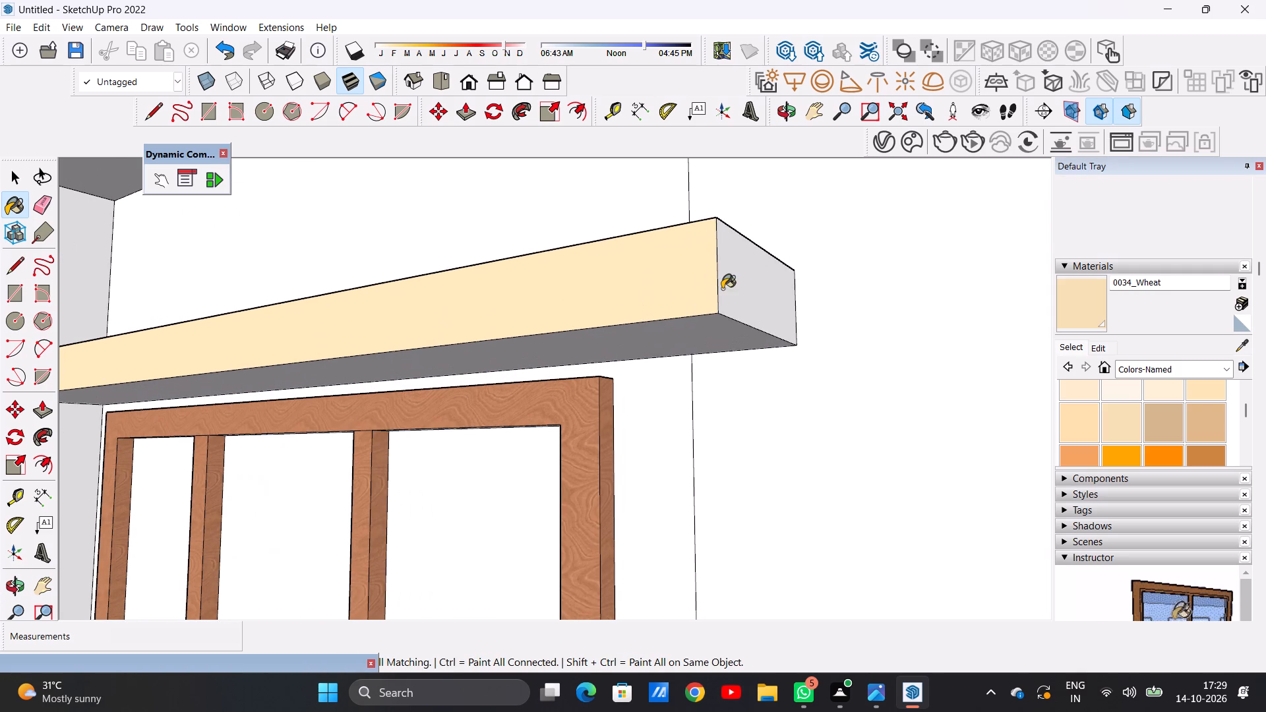
{"action": "left_click", "coordinate": [684, 334]}
Examine the ground-floor sunshade's left end and the overall villa facade for surfaces still needing paint.
{"action": "scroll", "coordinate": [605, 342], "scroll_direction": "down", "scroll_amount": 20}
{"action": "middle_click_drag", "start_coordinate": [433, 362], "coordinate": [433, 363]}
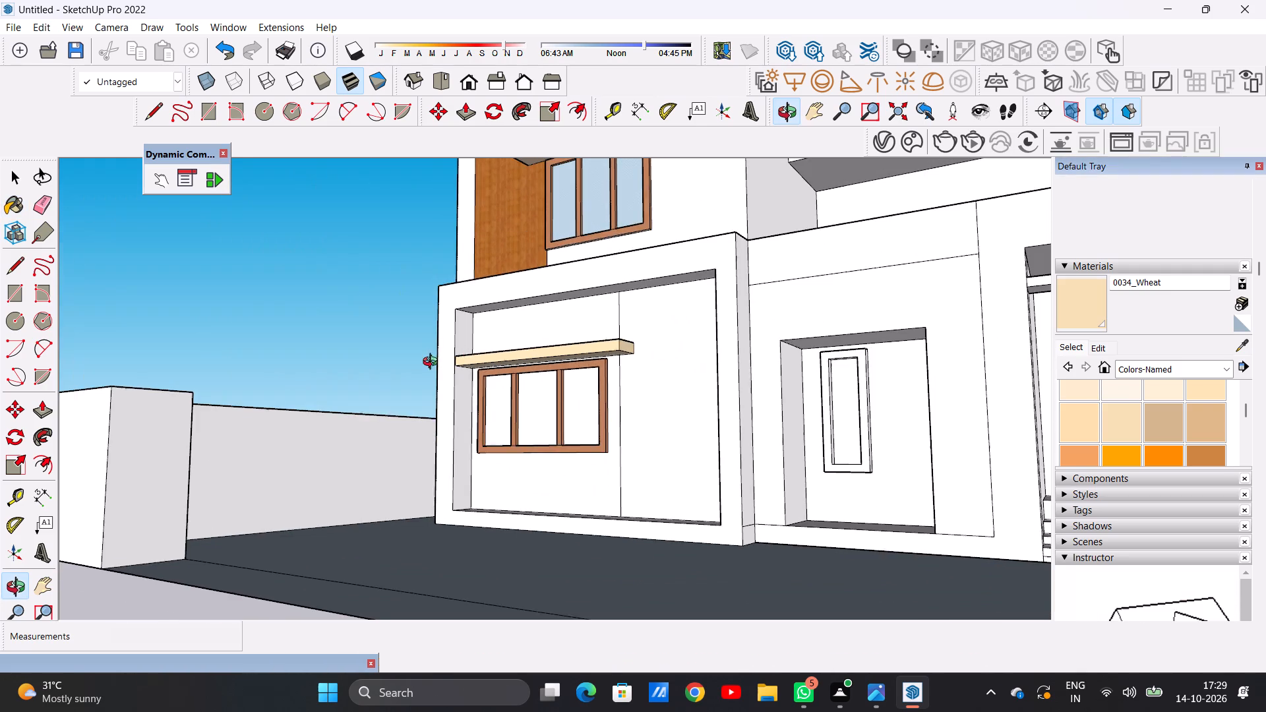
{"action": "middle_click_drag", "start_coordinate": [433, 363], "coordinate": [710, 444]}
{"action": "scroll", "coordinate": [392, 365], "scroll_direction": "up", "scroll_amount": 2}
{"action": "scroll", "coordinate": [392, 365], "scroll_direction": "down", "scroll_amount": 1}
{"action": "scroll", "coordinate": [392, 365], "scroll_direction": "up", "scroll_amount": 17}
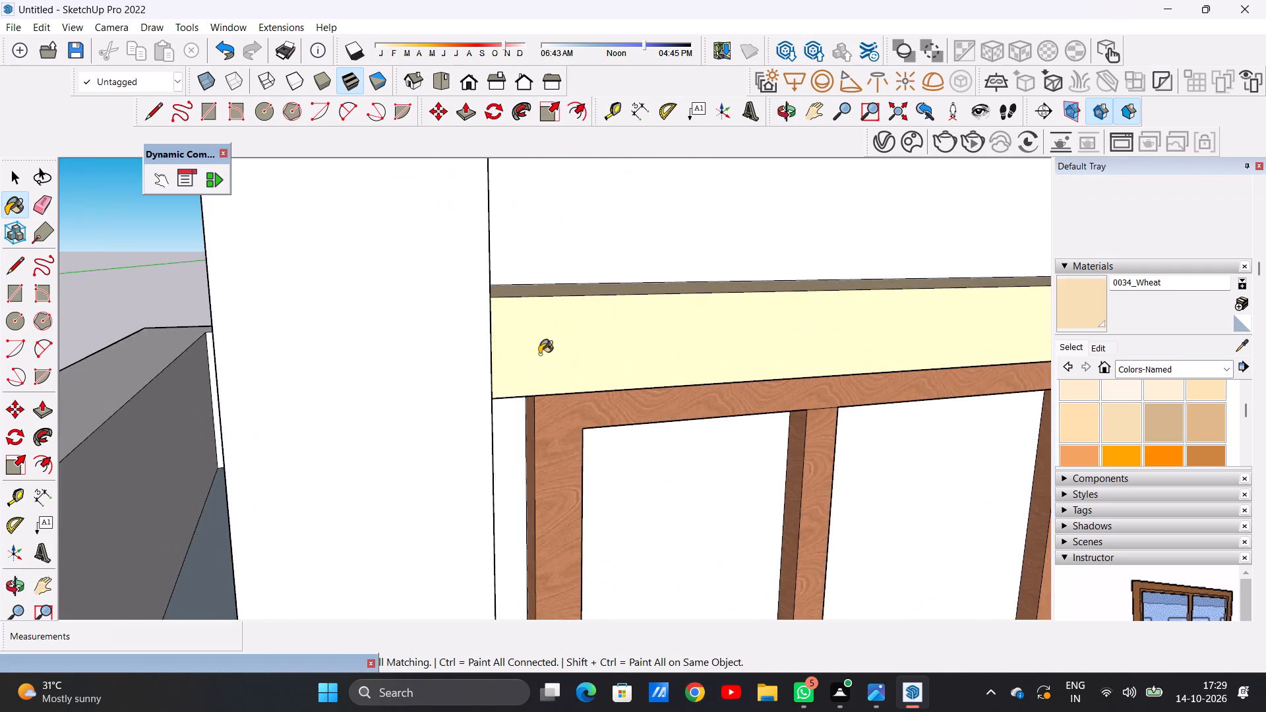
{"action": "scroll", "coordinate": [539, 354], "scroll_direction": "up", "scroll_amount": 5}
{"action": "middle_click_drag", "start_coordinate": [676, 335], "coordinate": [485, 364]}
{"action": "scroll", "coordinate": [542, 345], "scroll_direction": "down", "scroll_amount": 8}
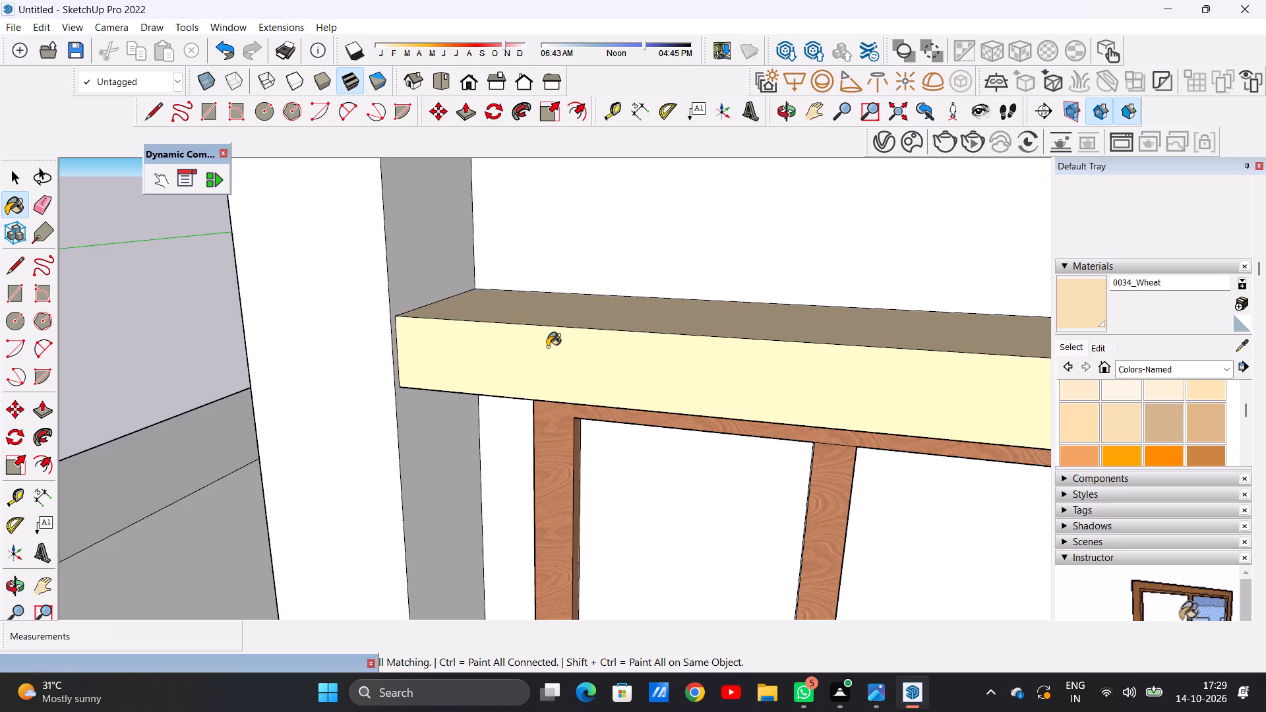
{"action": "scroll", "coordinate": [547, 347], "scroll_direction": "down", "scroll_amount": 20}
{"action": "scroll", "coordinate": [547, 347], "scroll_direction": "down", "scroll_amount": 7}
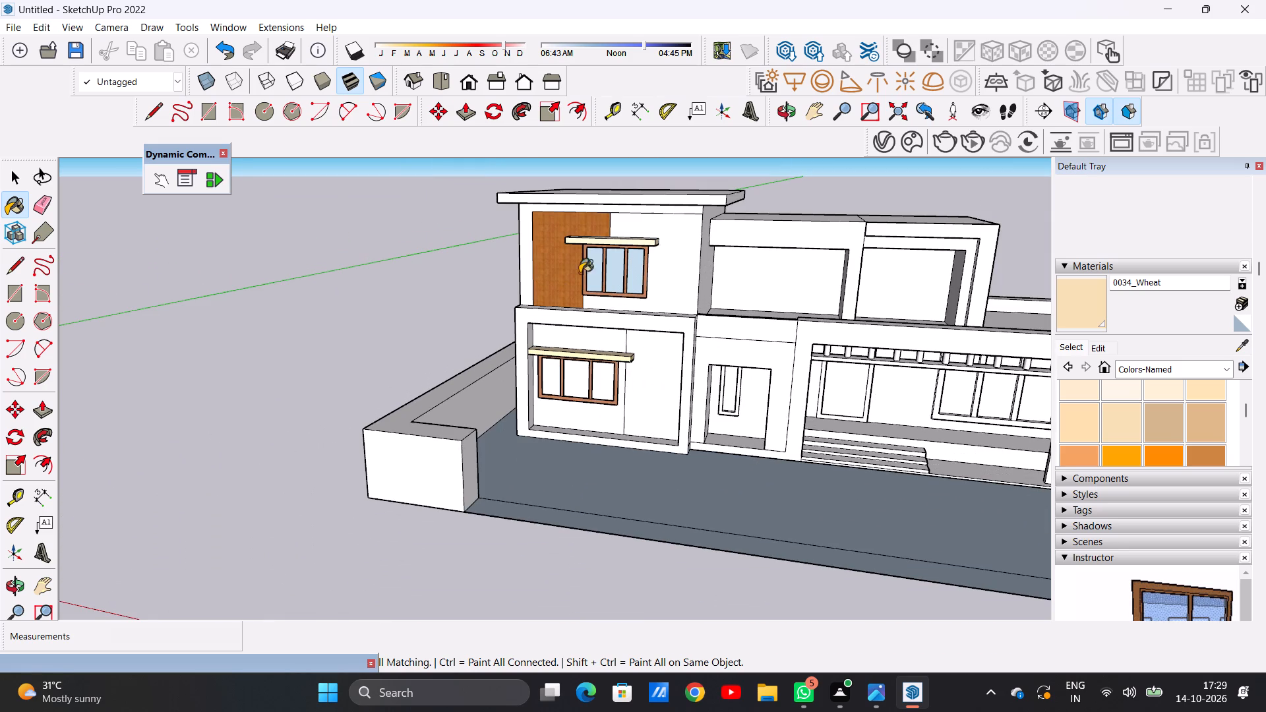
Paint the front, top and left end faces of the upper-floor window's sunshade with 0034_Wheat.
{"action": "scroll", "coordinate": [611, 244], "scroll_direction": "up", "scroll_amount": 1}
{"action": "scroll", "coordinate": [611, 244], "scroll_direction": "down", "scroll_amount": 1}
{"action": "scroll", "coordinate": [611, 244], "scroll_direction": "up", "scroll_amount": 4}
{"action": "scroll", "coordinate": [688, 244], "scroll_direction": "up", "scroll_amount": 13}
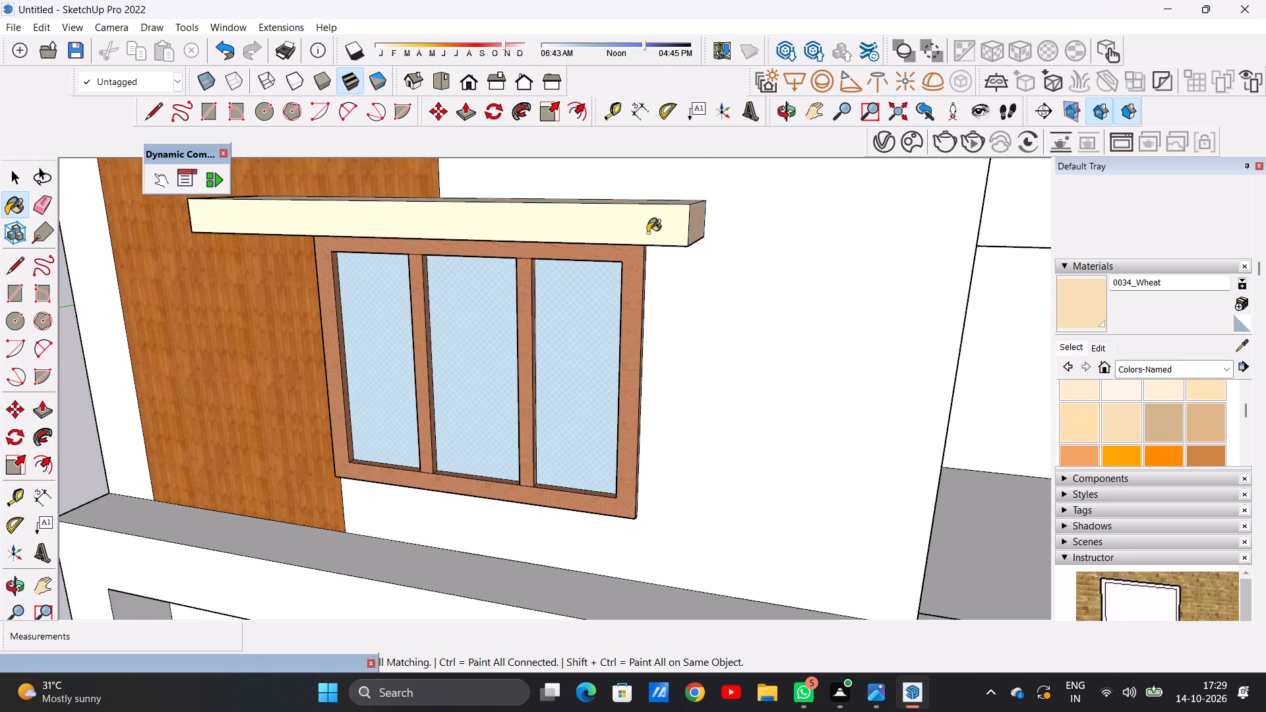
{"action": "left_click", "coordinate": [648, 233]}
{"action": "scroll", "coordinate": [648, 264], "scroll_direction": "down", "scroll_amount": 7}
{"action": "middle_click_drag", "start_coordinate": [663, 266], "coordinate": [445, 398]}
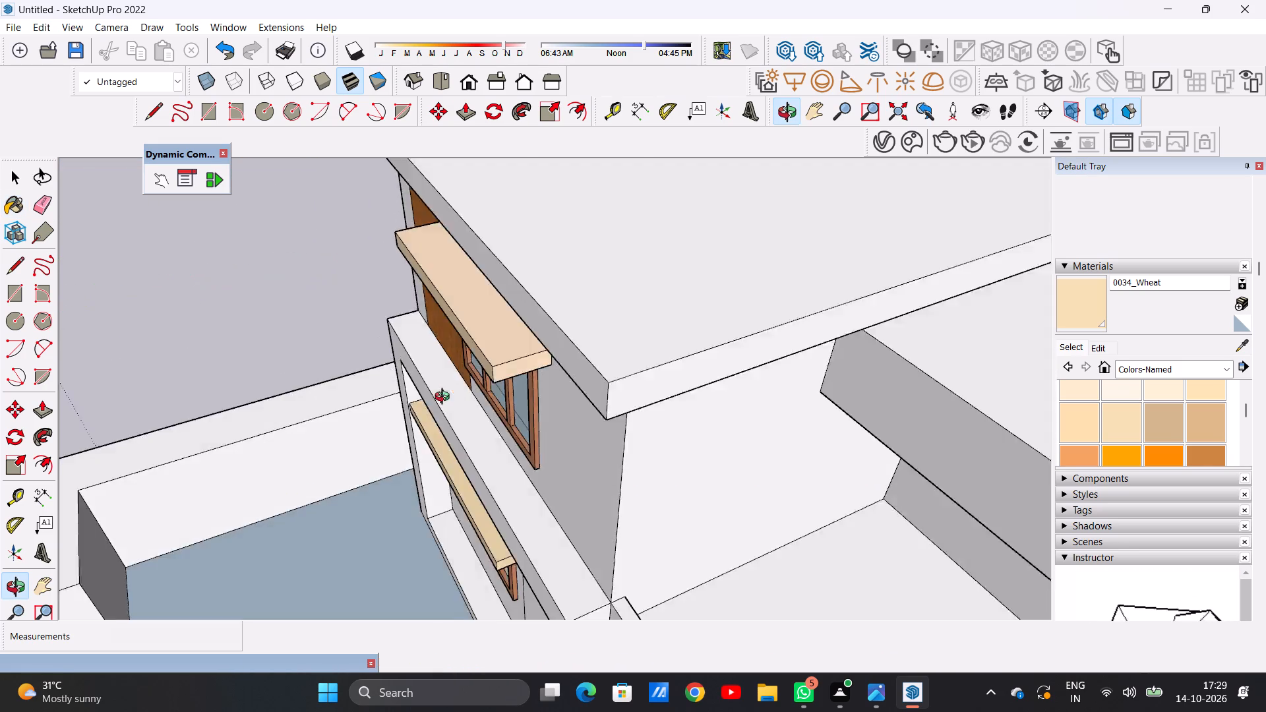
{"action": "middle_click_drag", "start_coordinate": [445, 398], "coordinate": [806, 350]}
{"action": "middle_click_drag", "start_coordinate": [251, 353], "coordinate": [305, 353]}
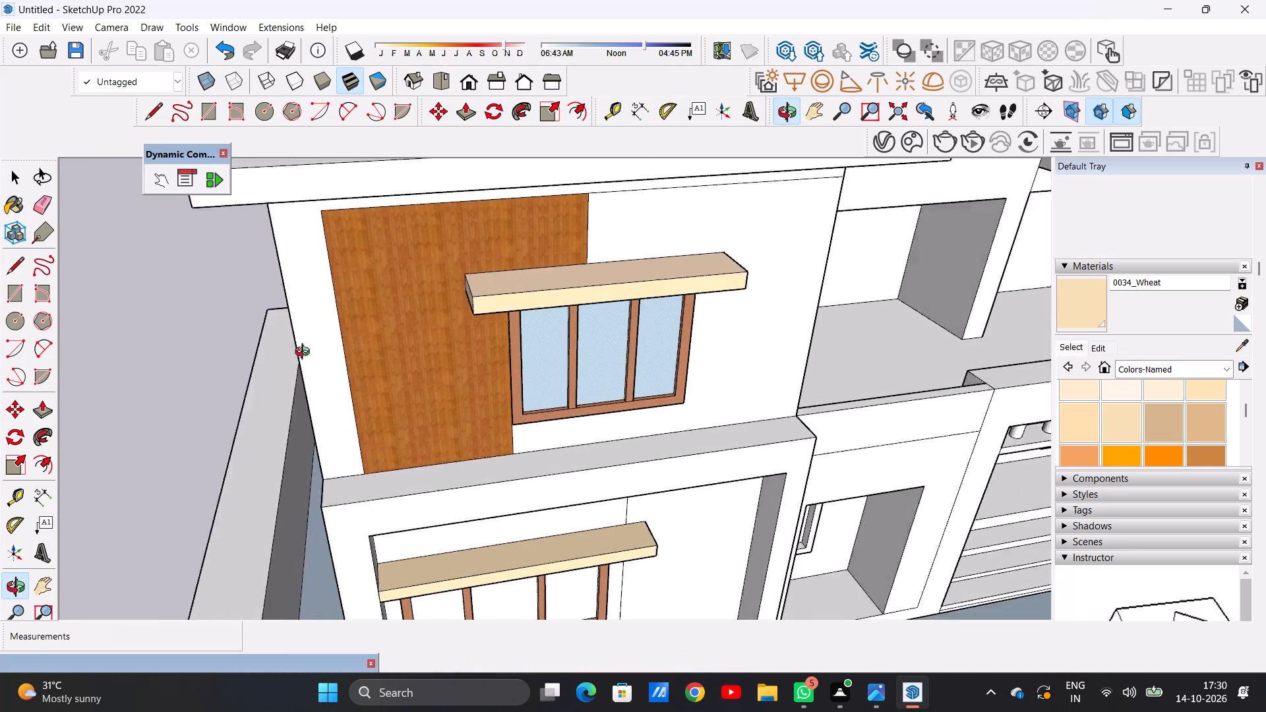
{"action": "middle_click_drag", "start_coordinate": [305, 353], "coordinate": [489, 355]}
{"action": "scroll", "coordinate": [640, 275], "scroll_direction": "up", "scroll_amount": 14}
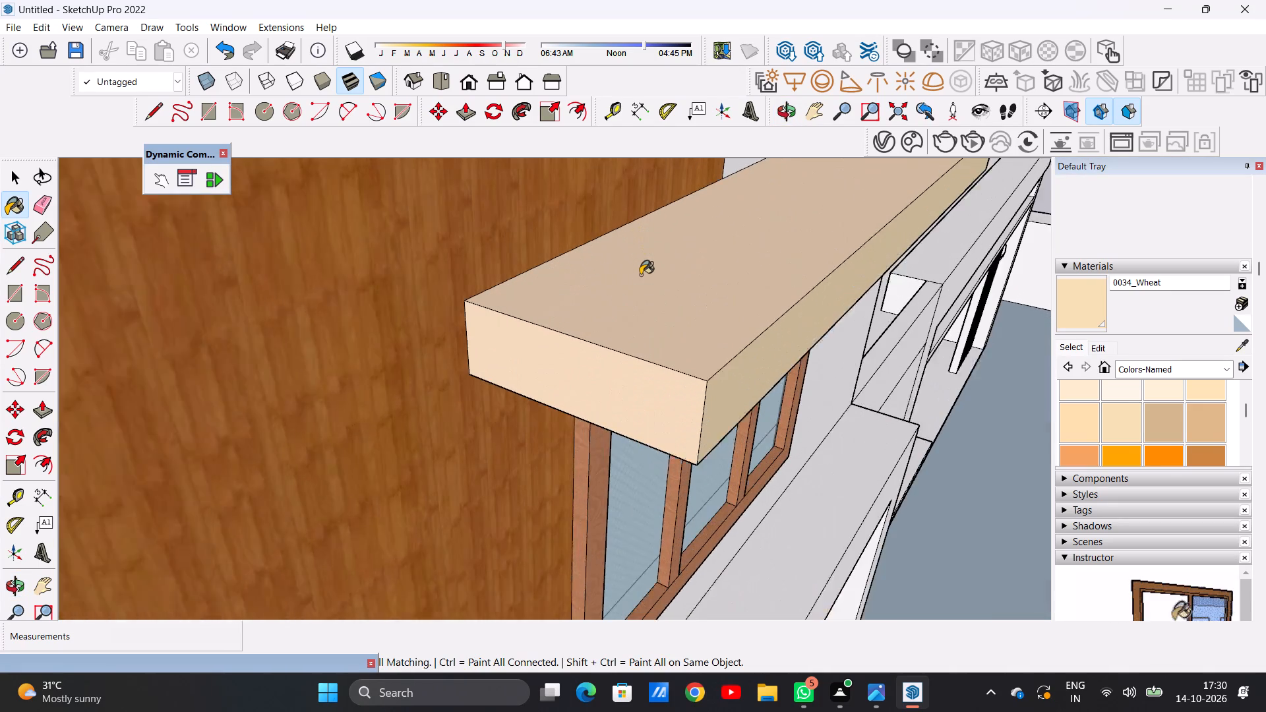
{"action": "scroll", "coordinate": [640, 275], "scroll_direction": "up", "scroll_amount": 1}
{"action": "left_click", "coordinate": [640, 276]}
{"action": "left_click", "coordinate": [587, 384]}
{"action": "scroll", "coordinate": [545, 364], "scroll_direction": "down", "scroll_amount": 19}
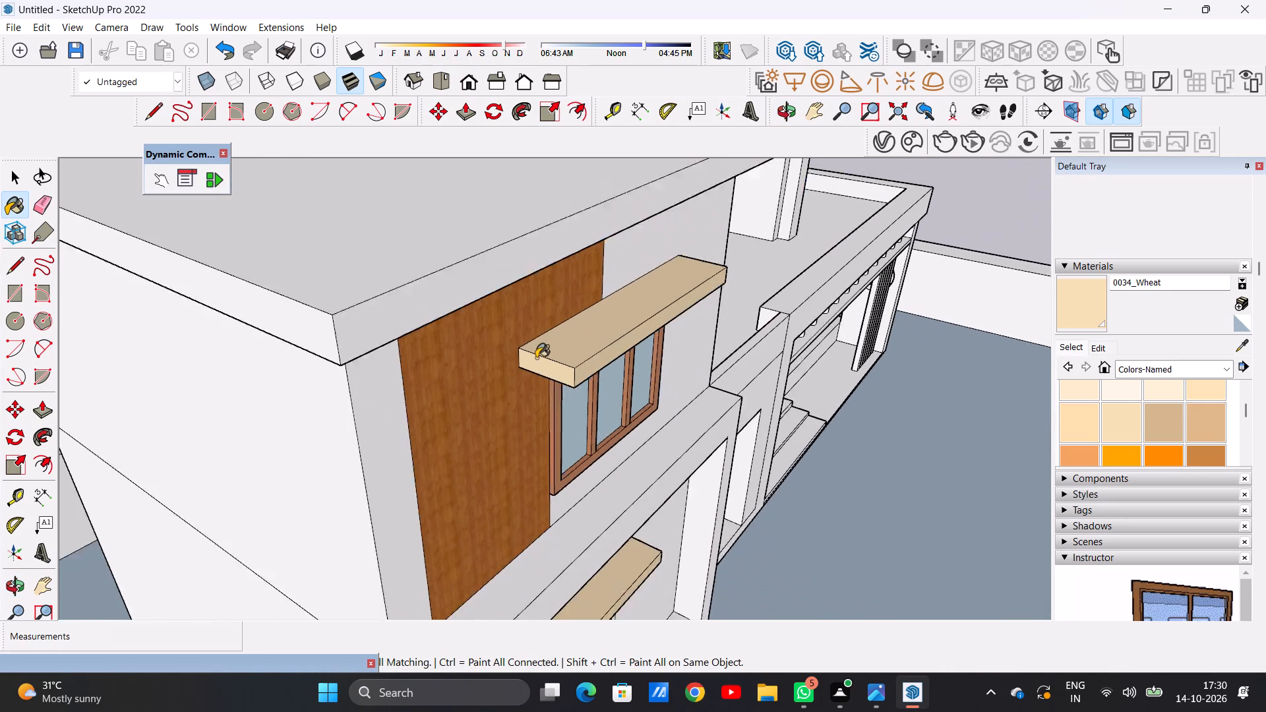
{"action": "scroll", "coordinate": [536, 358], "scroll_direction": "down", "scroll_amount": 2}
Paint the right end face, front face and underside of the upper-floor window's sunshade with 0034_Wheat.
{"action": "middle_click_drag", "start_coordinate": [657, 311], "coordinate": [146, 348]}
{"action": "scroll", "coordinate": [231, 233], "scroll_direction": "up", "scroll_amount": 7}
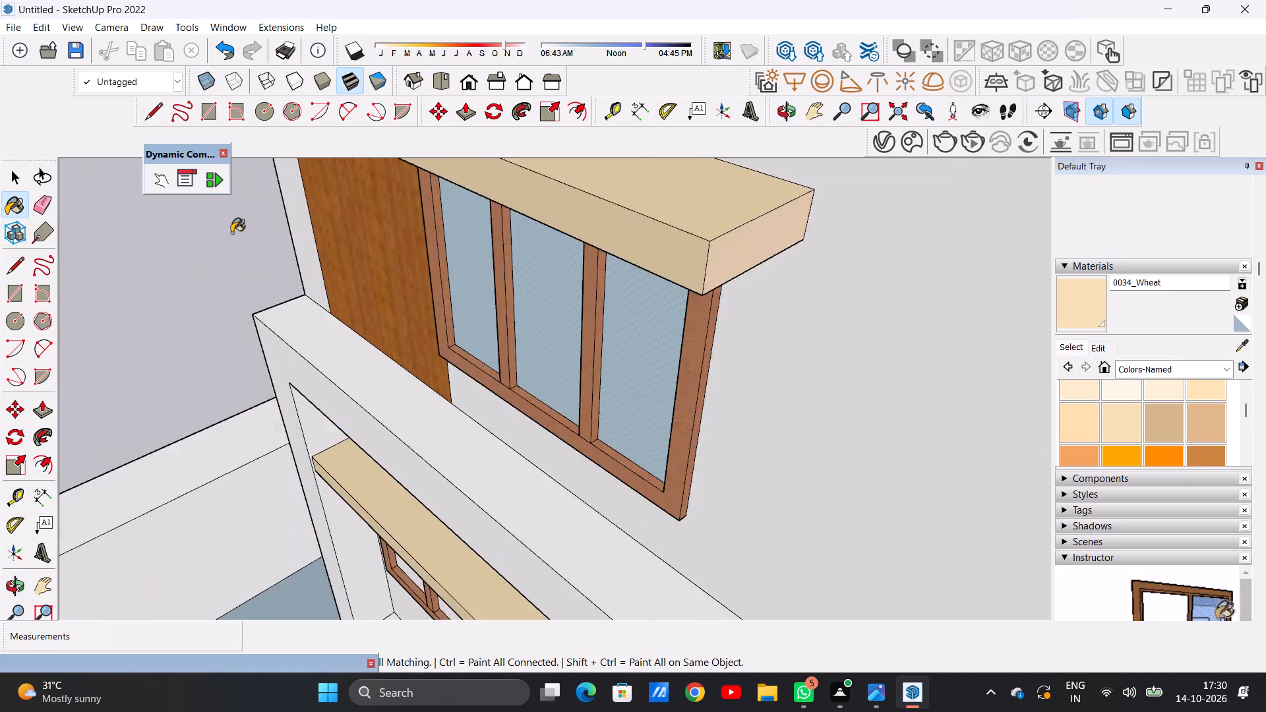
{"action": "scroll", "coordinate": [231, 241], "scroll_direction": "down", "scroll_amount": 5}
{"action": "scroll", "coordinate": [353, 237], "scroll_direction": "up", "scroll_amount": 14}
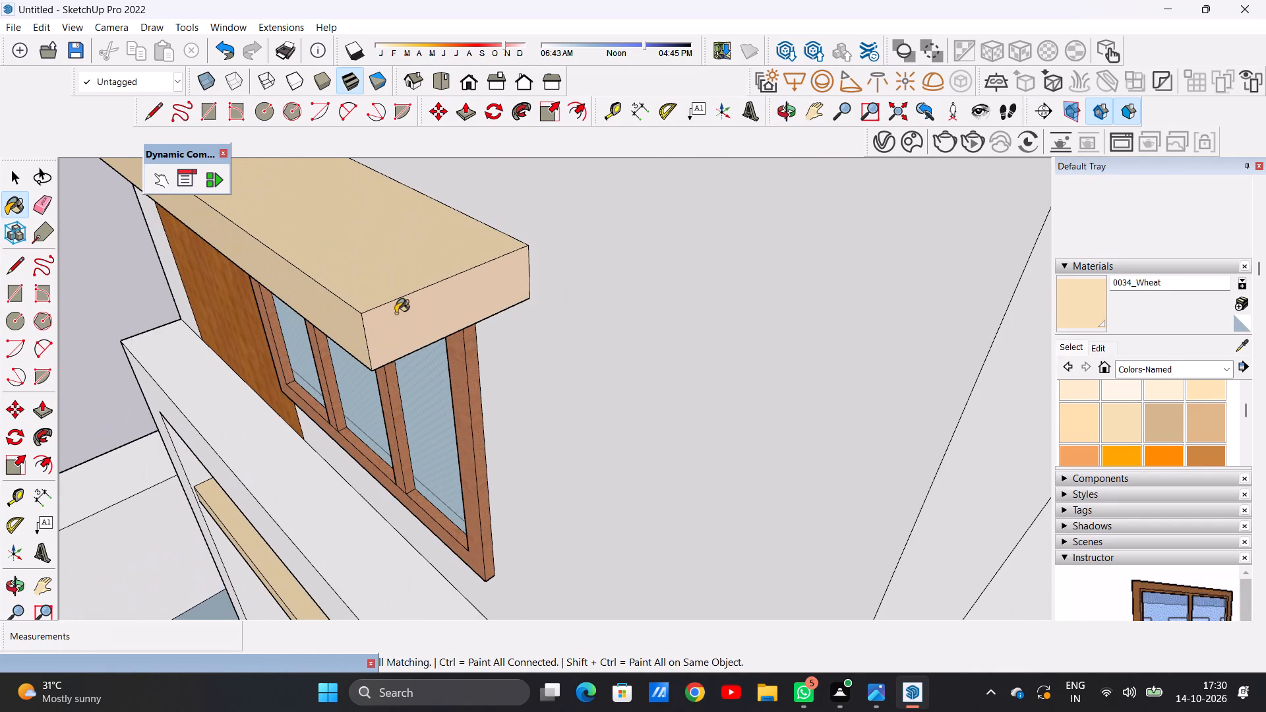
{"action": "left_click", "coordinate": [396, 313]}
{"action": "left_click", "coordinate": [343, 327]}
{"action": "scroll", "coordinate": [415, 351], "scroll_direction": "down", "scroll_amount": 4}
{"action": "middle_click_drag", "start_coordinate": [372, 407], "coordinate": [428, 301]}
{"action": "scroll", "coordinate": [388, 440], "scroll_direction": "down", "scroll_amount": 10}
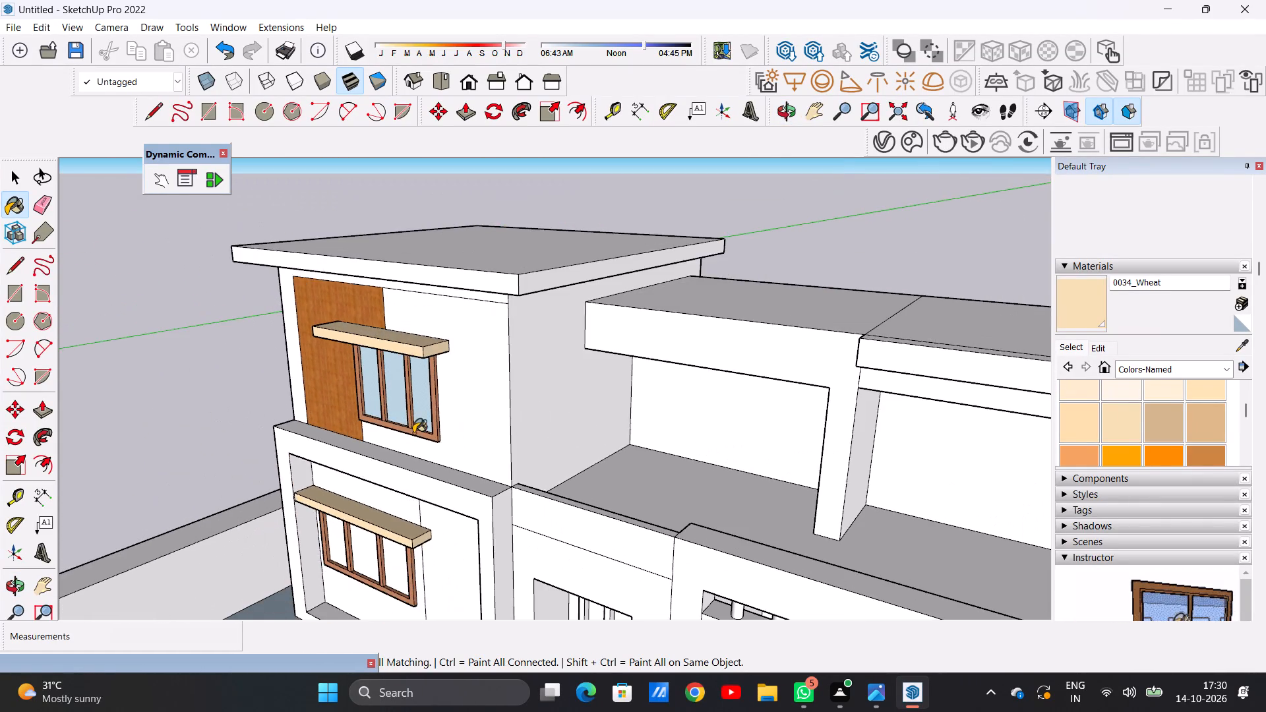
{"action": "middle_click_drag", "start_coordinate": [413, 433], "coordinate": [413, 303]}
{"action": "scroll", "coordinate": [413, 351], "scroll_direction": "up", "scroll_amount": 10}
{"action": "scroll", "coordinate": [429, 316], "scroll_direction": "down", "scroll_amount": 1}
{"action": "scroll", "coordinate": [429, 316], "scroll_direction": "up", "scroll_amount": 7}
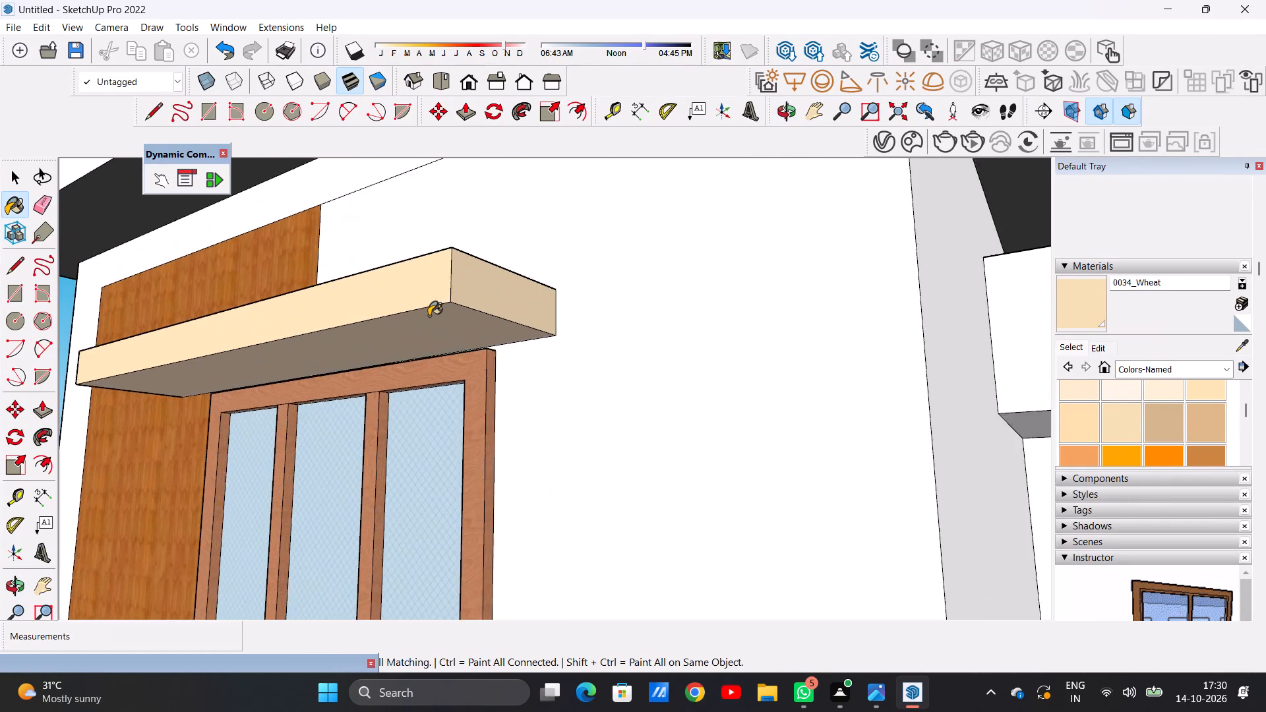
{"action": "scroll", "coordinate": [429, 316], "scroll_direction": "up", "scroll_amount": 6}
{"action": "left_click", "coordinate": [431, 319]}
{"action": "scroll", "coordinate": [450, 406], "scroll_direction": "down", "scroll_amount": 20}
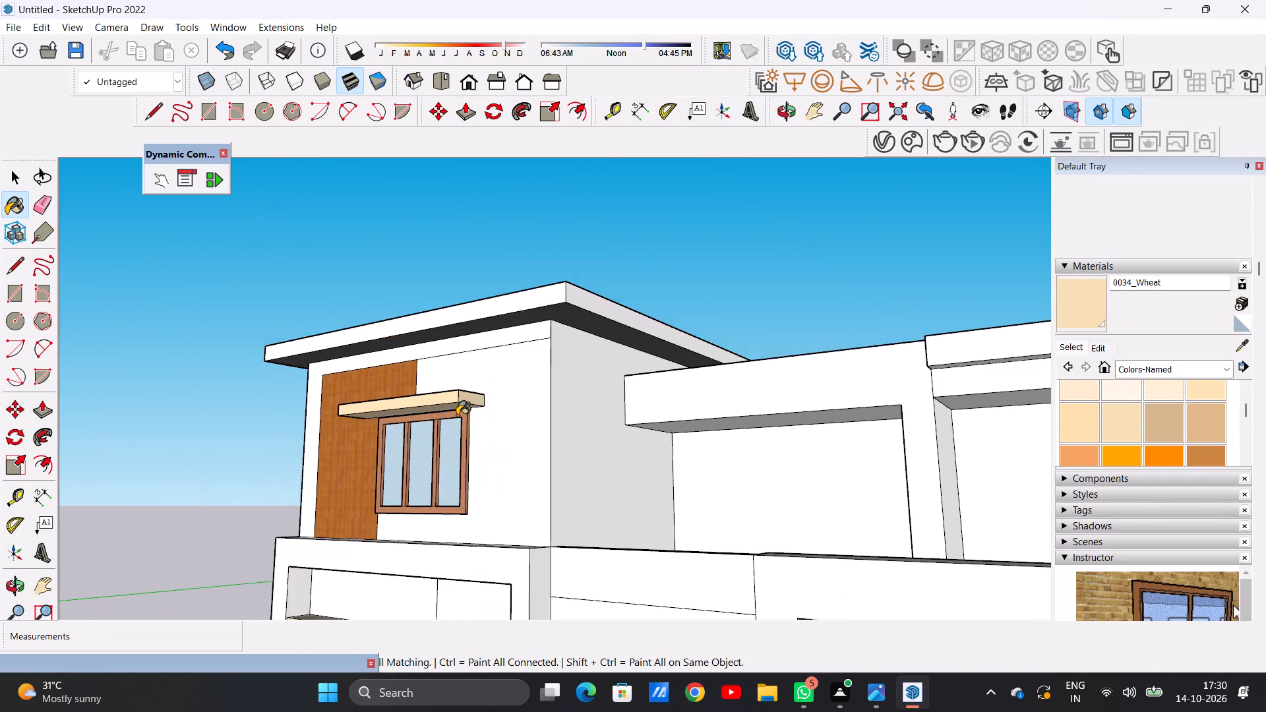
Examine the upper-floor and ground-floor windows and the surrounding facade for surfaces still needing a material.
{"action": "scroll", "coordinate": [457, 415], "scroll_direction": "up", "scroll_amount": 9}
{"action": "middle_click_drag", "start_coordinate": [280, 317], "coordinate": [362, 376]}
{"action": "scroll", "coordinate": [362, 376], "scroll_direction": "down", "scroll_amount": 10}
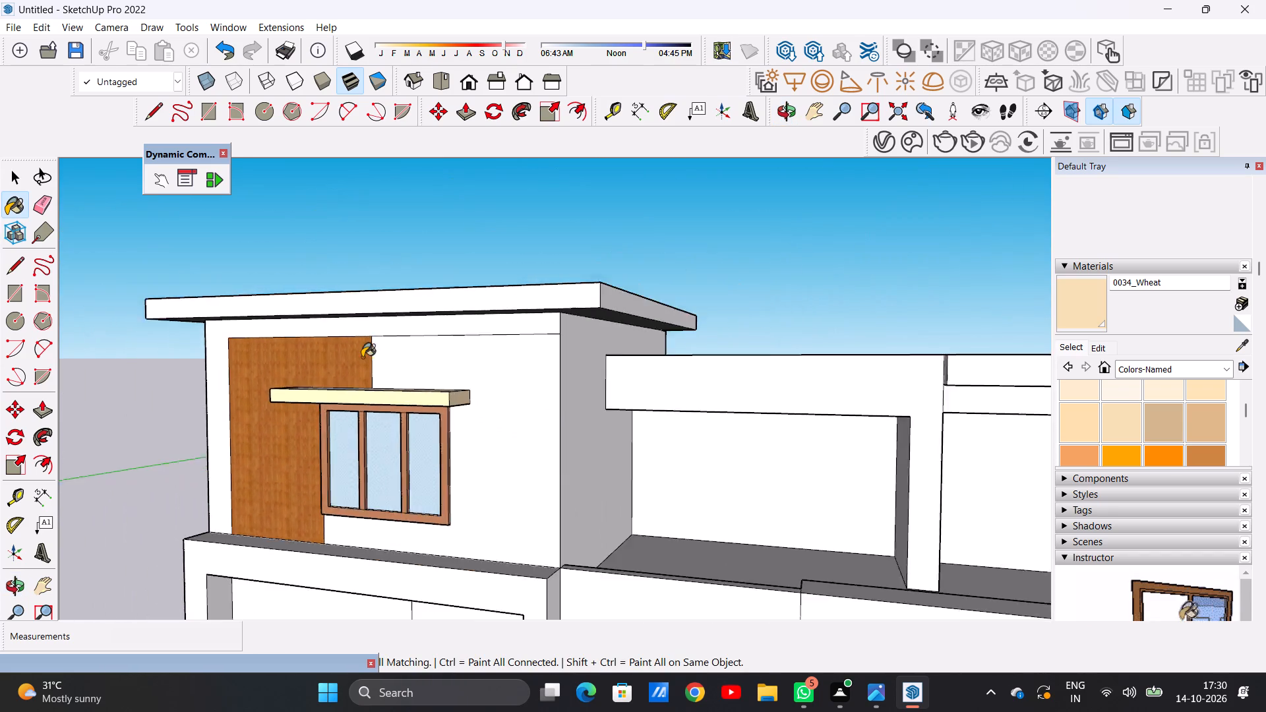
{"action": "scroll", "coordinate": [362, 357], "scroll_direction": "down", "scroll_amount": 10}
{"action": "scroll", "coordinate": [383, 458], "scroll_direction": "up", "scroll_amount": 7}
{"action": "middle_click_drag", "start_coordinate": [357, 459], "coordinate": [435, 448]}
{"action": "scroll", "coordinate": [435, 448], "scroll_direction": "down", "scroll_amount": 7}
{"action": "scroll", "coordinate": [315, 463], "scroll_direction": "up", "scroll_amount": 7}
{"action": "scroll", "coordinate": [369, 443], "scroll_direction": "up", "scroll_amount": 4}
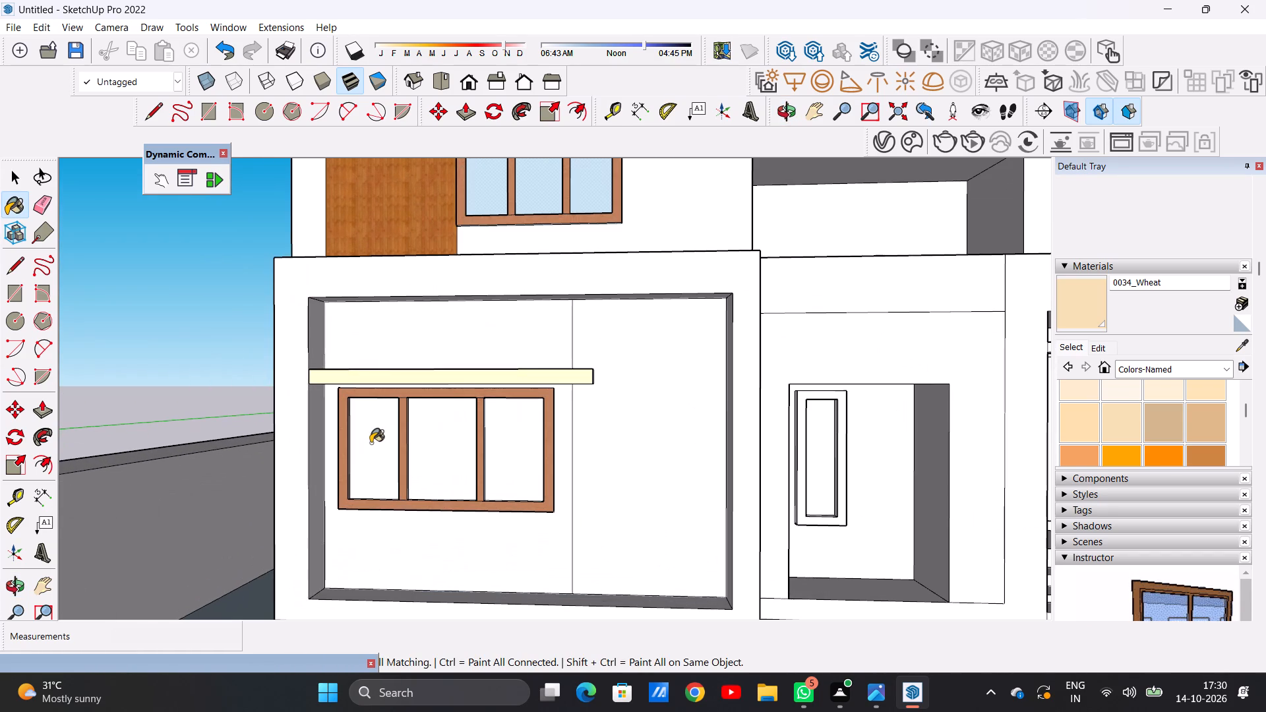
{"action": "key", "text": "space"}
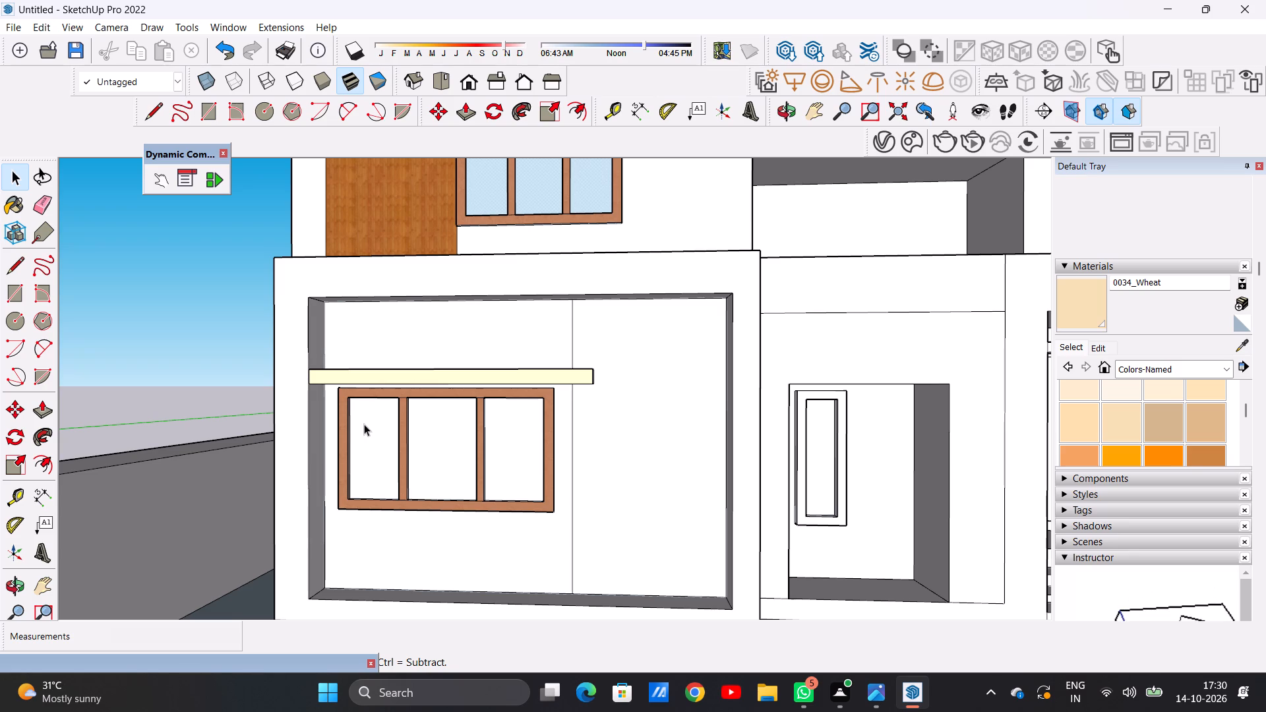
{"action": "scroll", "coordinate": [357, 415], "scroll_direction": "up", "scroll_amount": 6}
{"action": "middle_click_drag", "start_coordinate": [357, 432], "coordinate": [367, 442]}
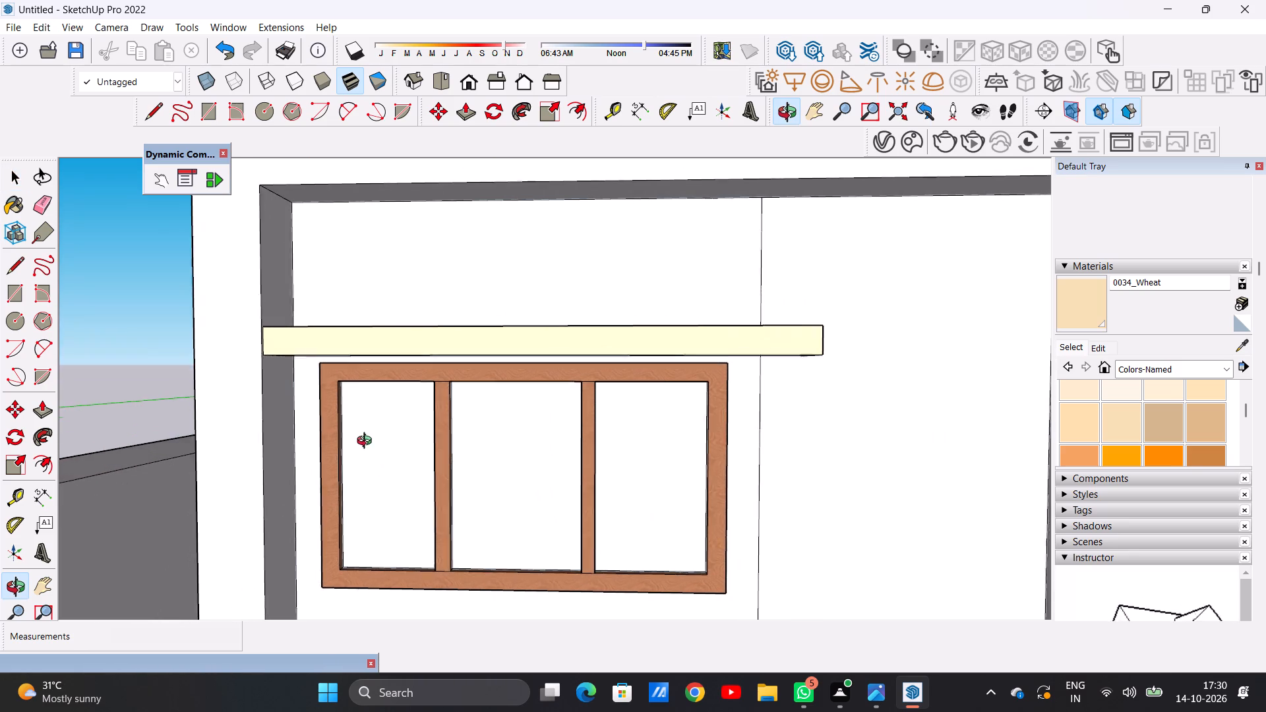
{"action": "middle_click_drag", "start_coordinate": [367, 442], "coordinate": [367, 444]}
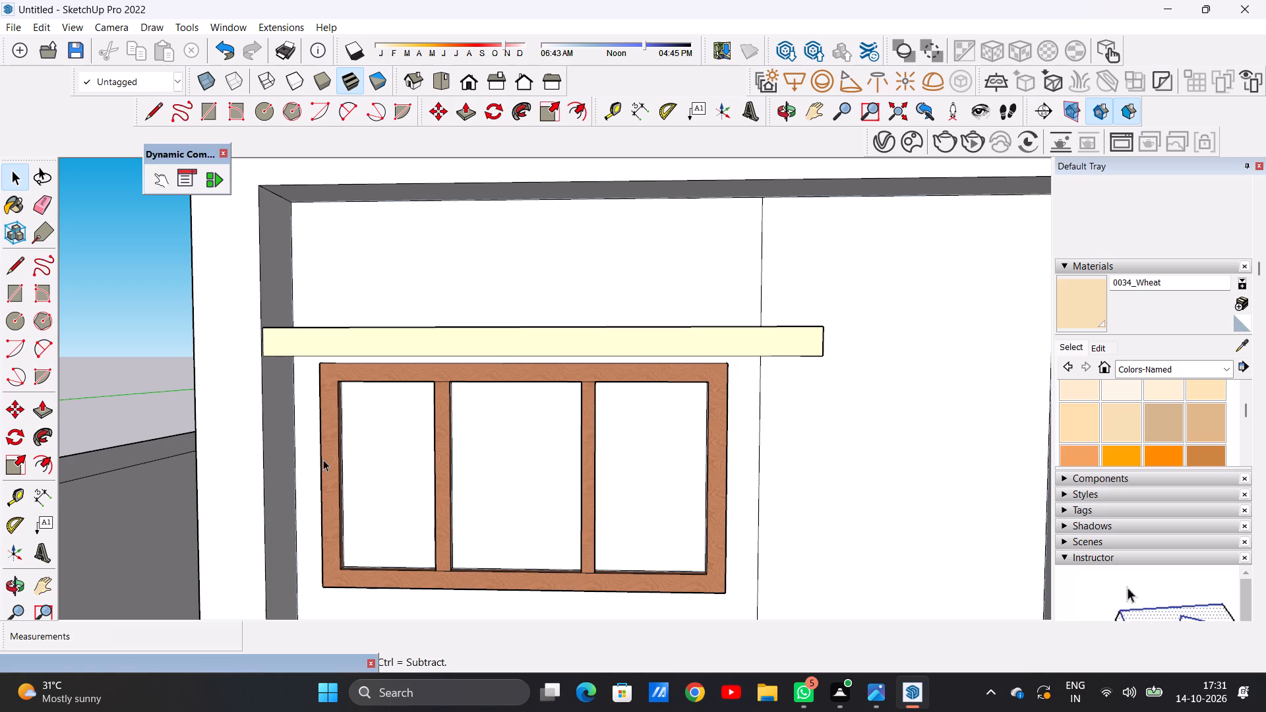
{"action": "scroll", "coordinate": [323, 460], "scroll_direction": "down", "scroll_amount": 15}
{"action": "scroll", "coordinate": [522, 474], "scroll_direction": "up", "scroll_amount": 5}
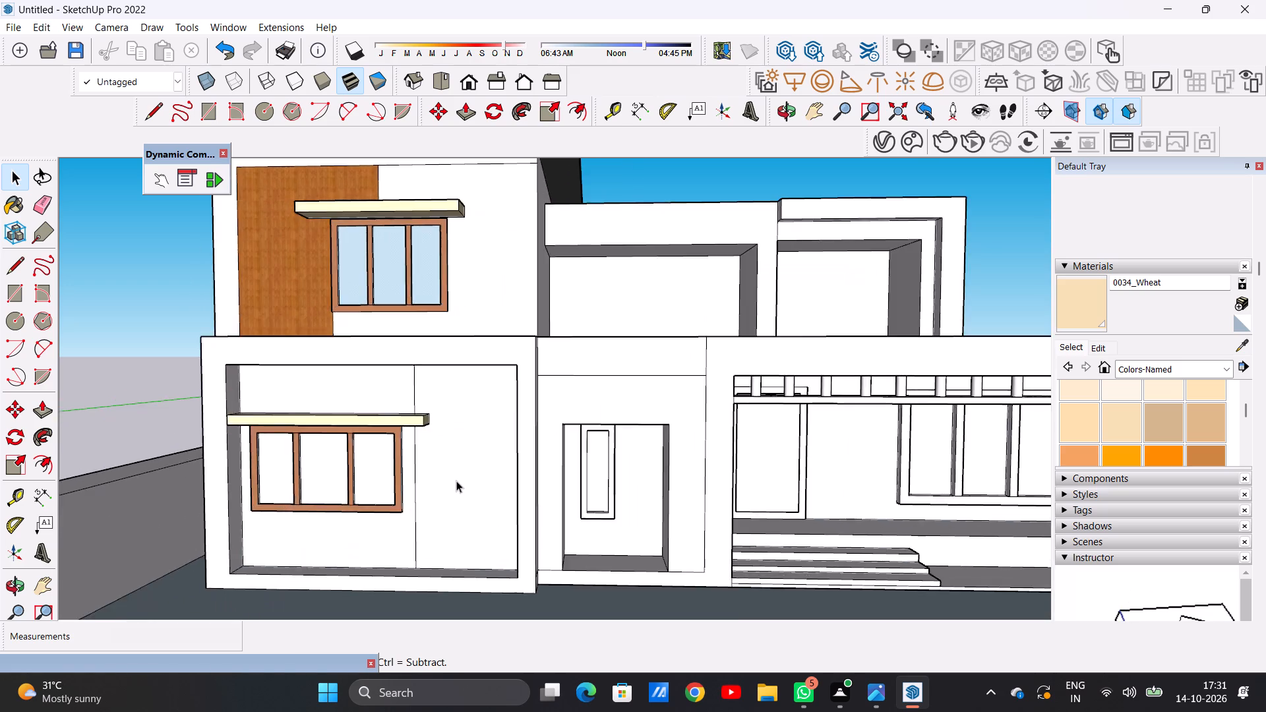
{"action": "scroll", "coordinate": [456, 481], "scroll_direction": "up", "scroll_amount": 2}
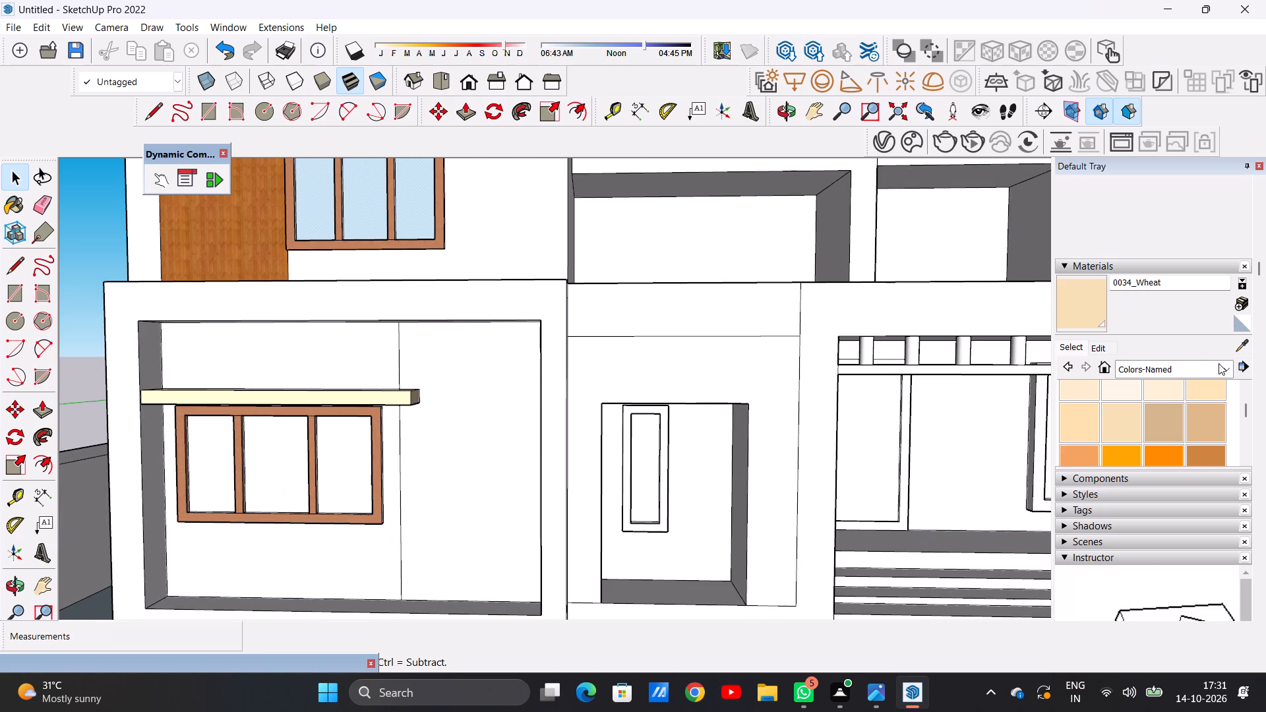
Paint the wall panel beside the ground-floor window, inside the framed recess, with Wood Bamboo from the Wood collection.
{"action": "left_click", "coordinate": [1219, 367]}
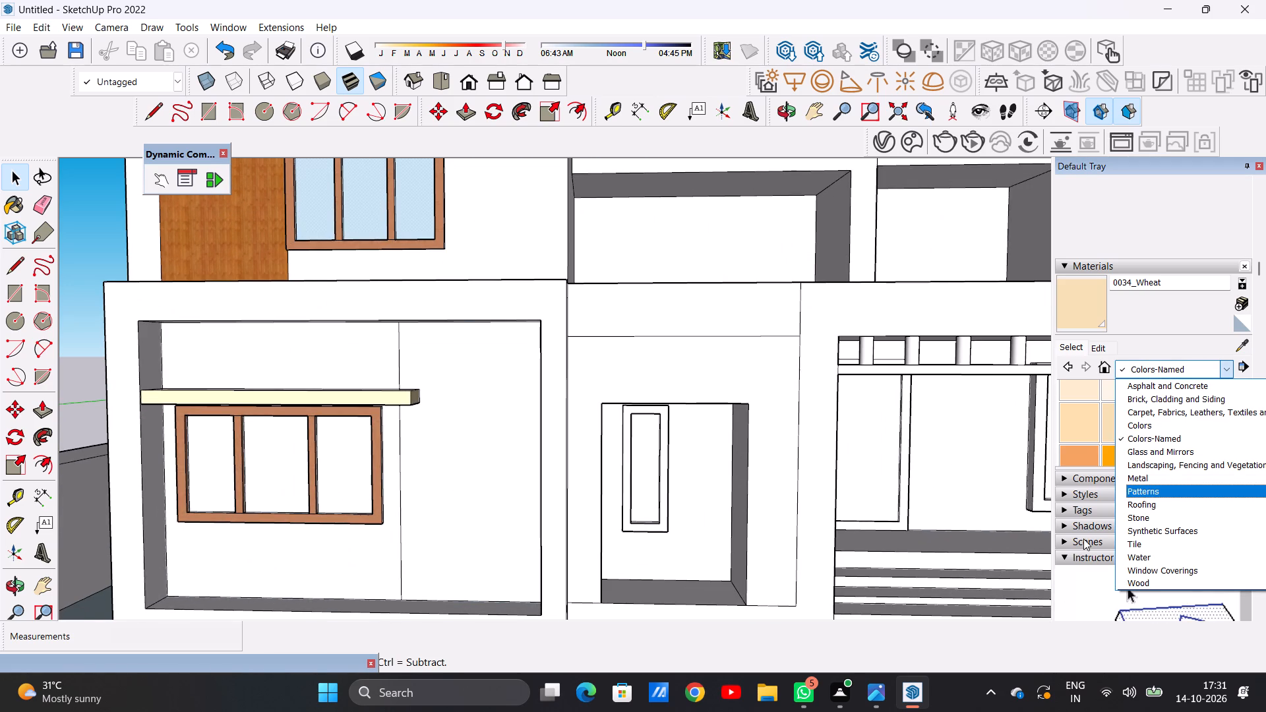
{"action": "left_click", "coordinate": [1137, 587]}
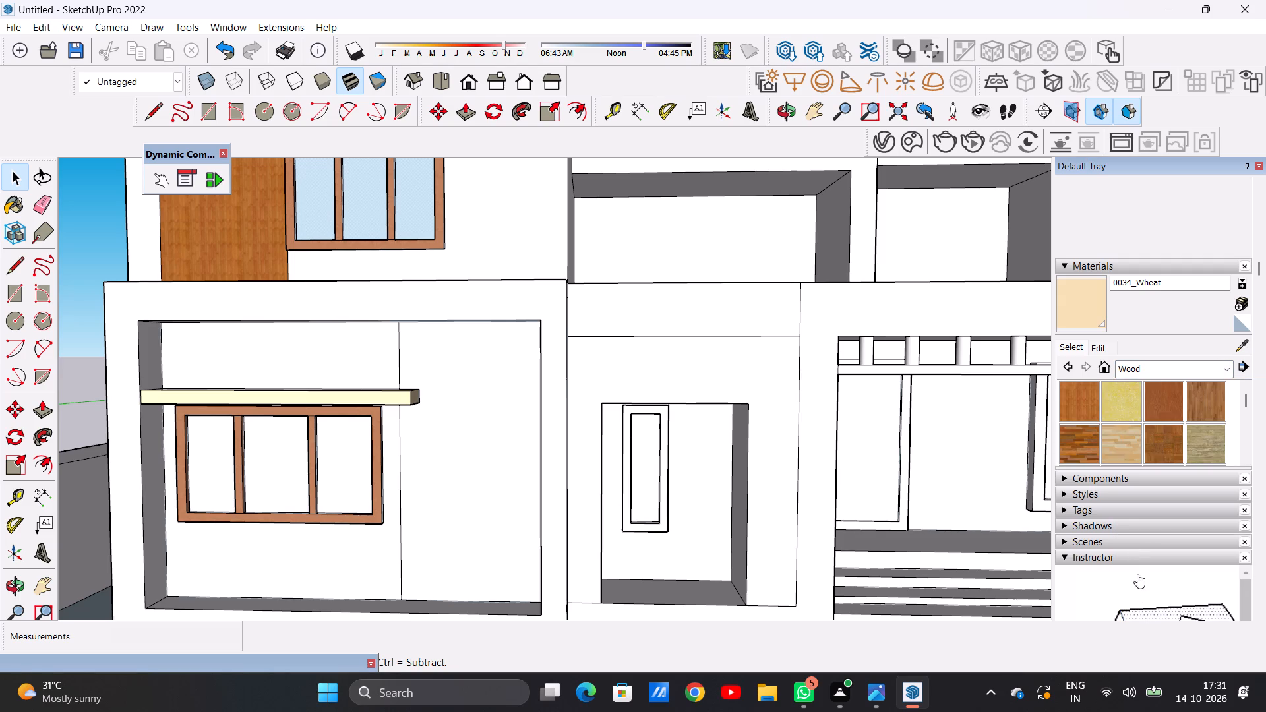
{"action": "left_click", "coordinate": [1081, 401]}
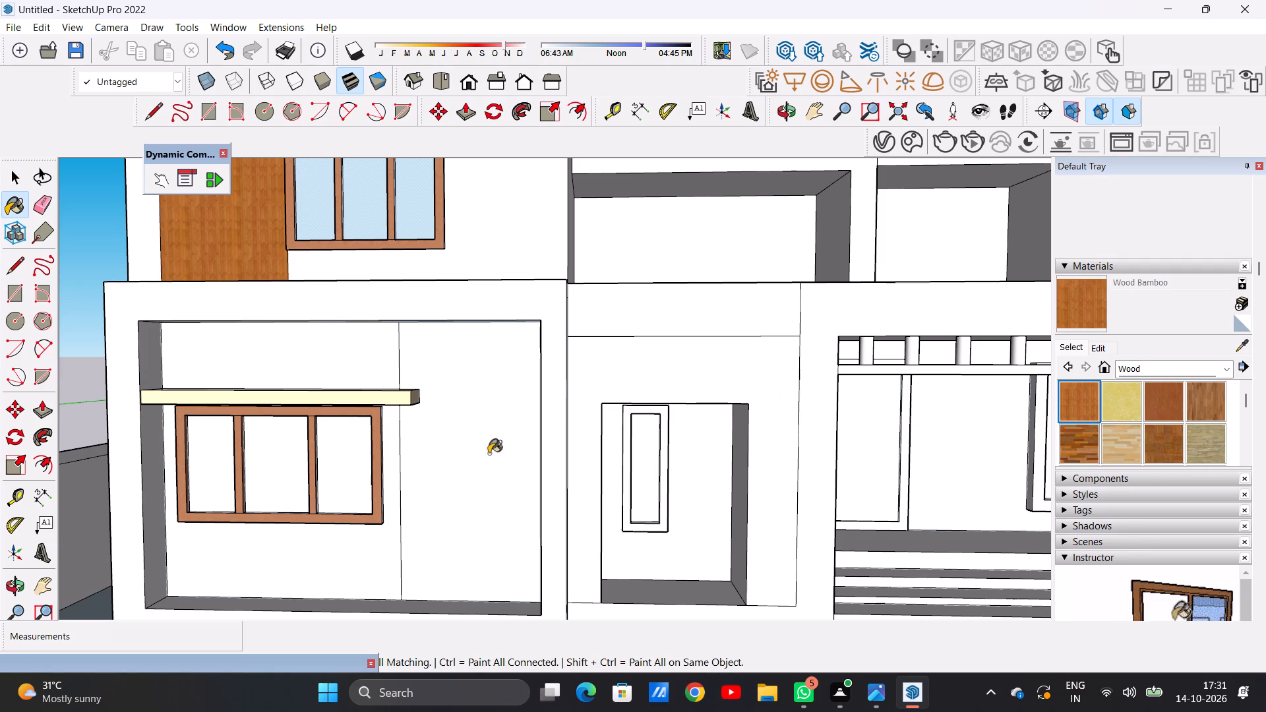
{"action": "scroll", "coordinate": [448, 460], "scroll_direction": "up", "scroll_amount": 3}
{"action": "scroll", "coordinate": [456, 459], "scroll_direction": "down", "scroll_amount": 1}
{"action": "scroll", "coordinate": [456, 459], "scroll_direction": "up", "scroll_amount": 1}
{"action": "left_click", "coordinate": [456, 459]}
{"action": "scroll", "coordinate": [470, 445], "scroll_direction": "down", "scroll_amount": 8}
{"action": "middle_click_drag", "start_coordinate": [470, 445], "coordinate": [462, 443]}
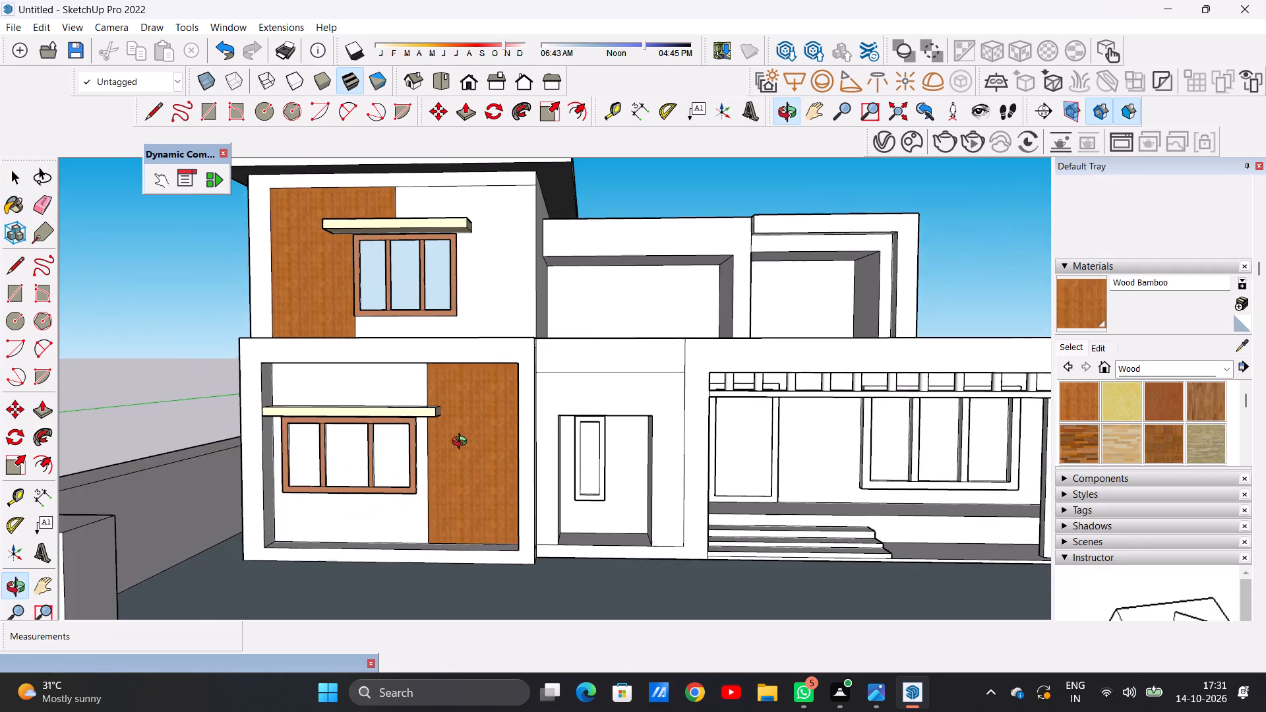
{"action": "middle_click_drag", "start_coordinate": [462, 443], "coordinate": [450, 436]}
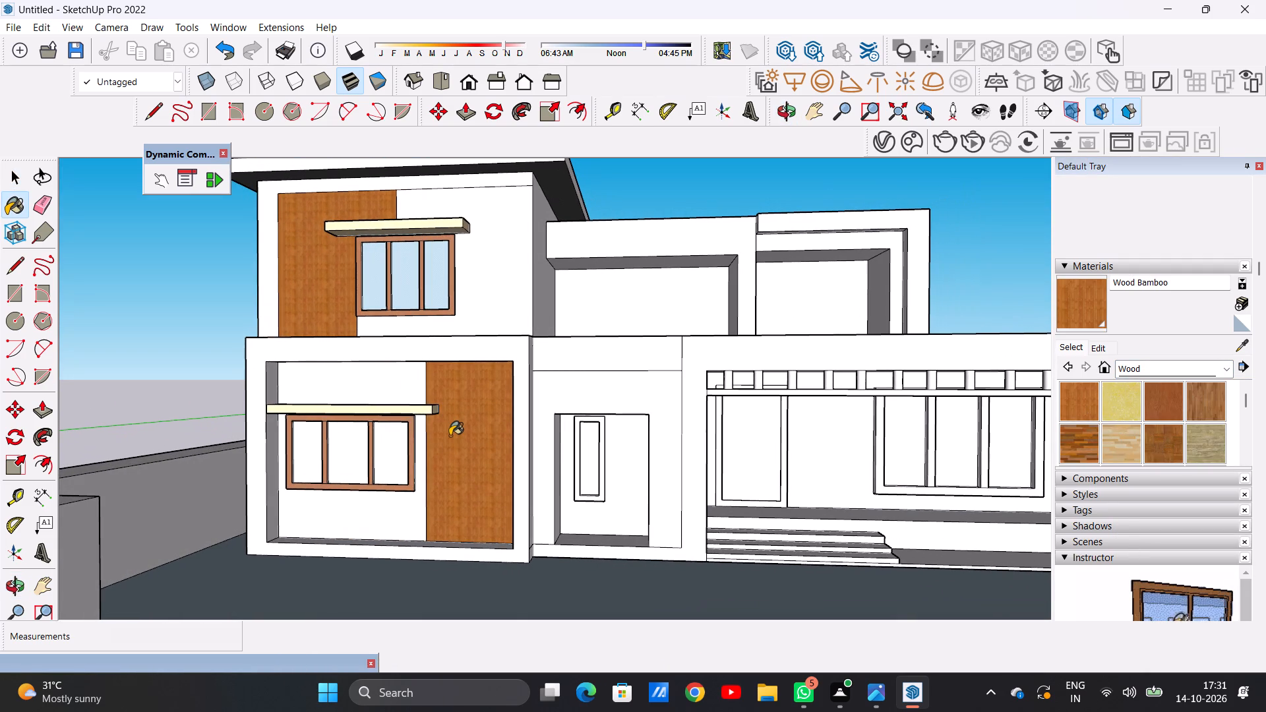
{"action": "key", "text": "space"}
Examine the clad panels, sunshades and remaining white walls of the villa's front facade from several angles.
{"action": "scroll", "coordinate": [450, 436], "scroll_direction": "up", "scroll_amount": 5}
{"action": "middle_click_drag", "start_coordinate": [415, 375], "coordinate": [256, 439]}
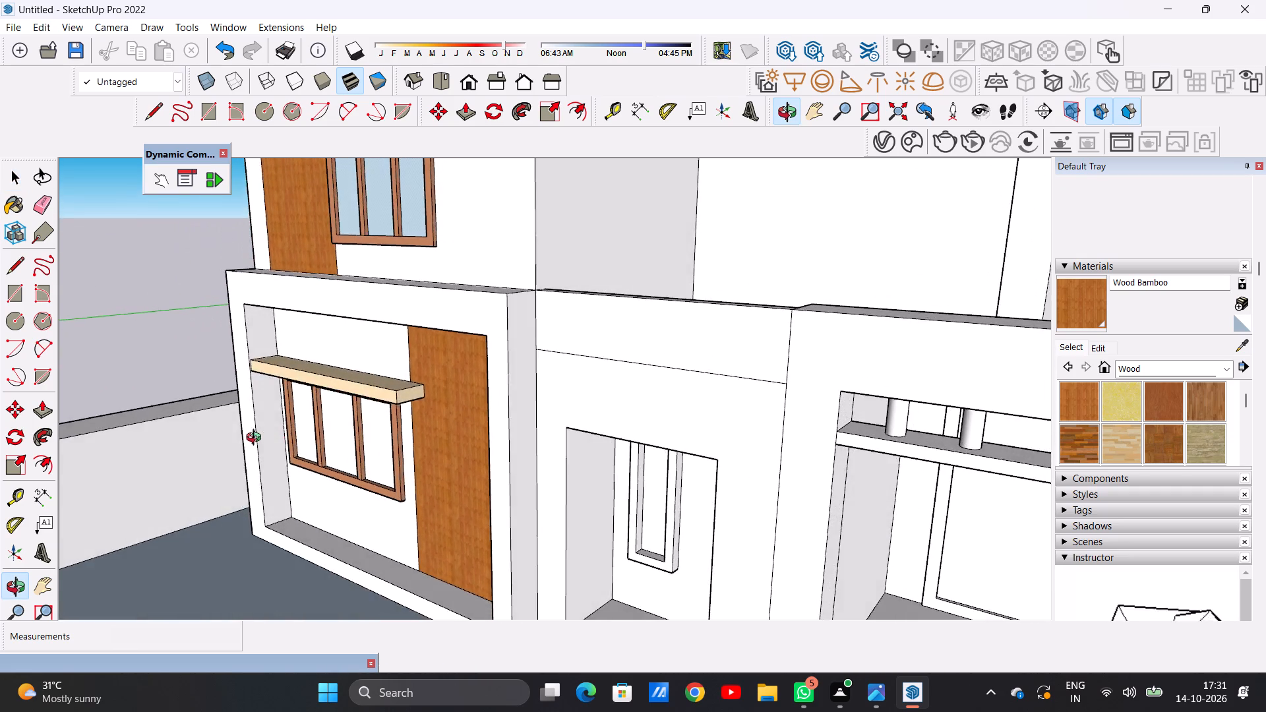
{"action": "middle_click_drag", "start_coordinate": [256, 439], "coordinate": [423, 398]}
{"action": "scroll", "coordinate": [423, 398], "scroll_direction": "up", "scroll_amount": 1}
{"action": "scroll", "coordinate": [423, 398], "scroll_direction": "down", "scroll_amount": 17}
{"action": "scroll", "coordinate": [462, 325], "scroll_direction": "up", "scroll_amount": 8}
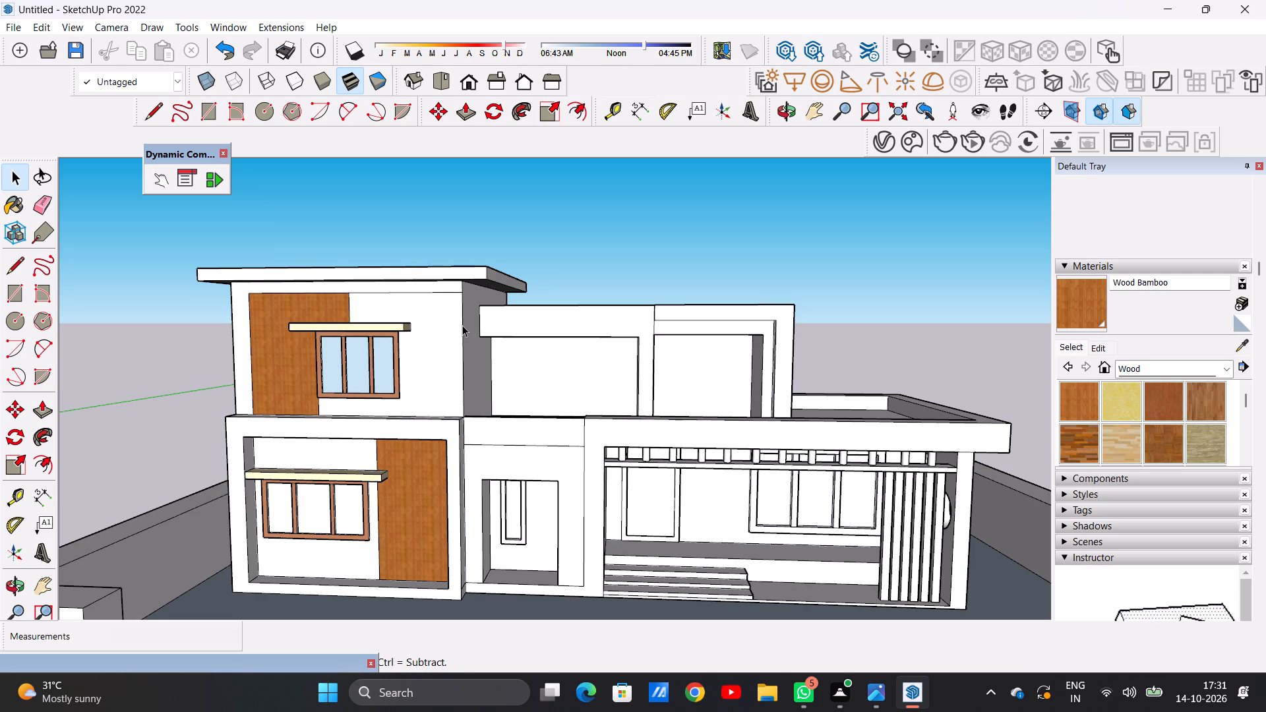
{"action": "scroll", "coordinate": [398, 397], "scroll_direction": "up", "scroll_amount": 6}
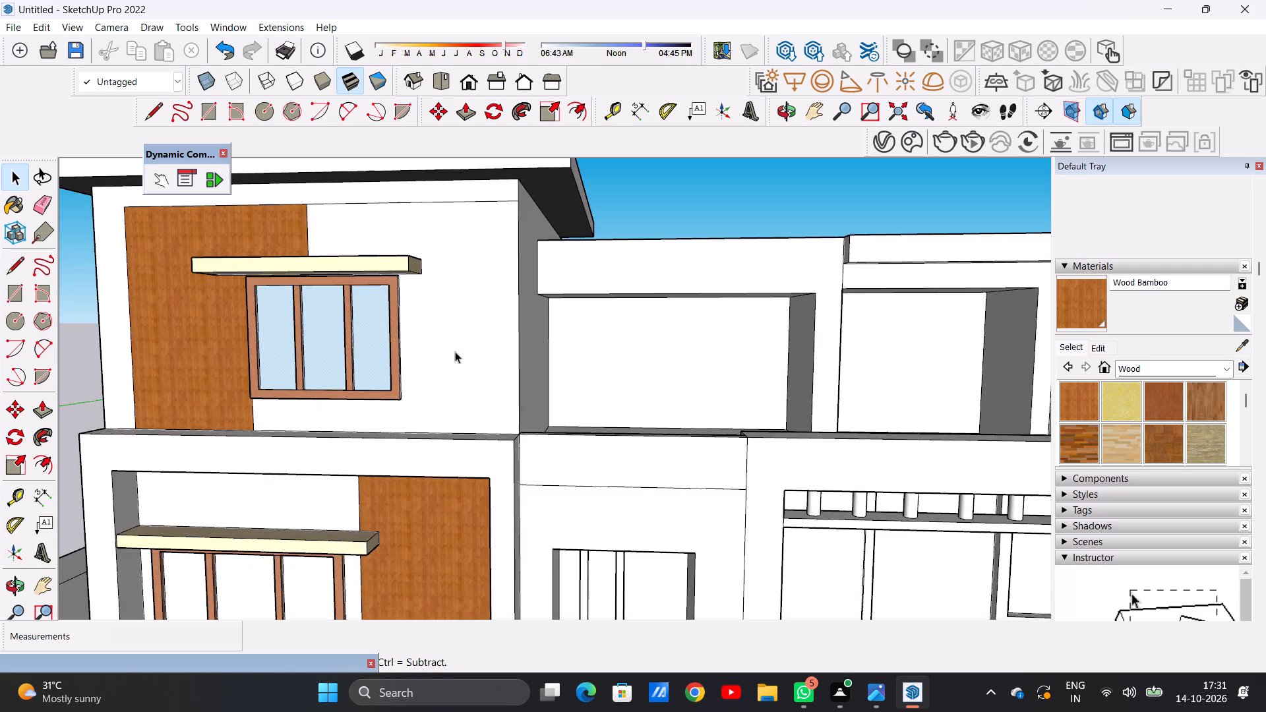
{"action": "middle_click_drag", "start_coordinate": [467, 332], "coordinate": [459, 421]}
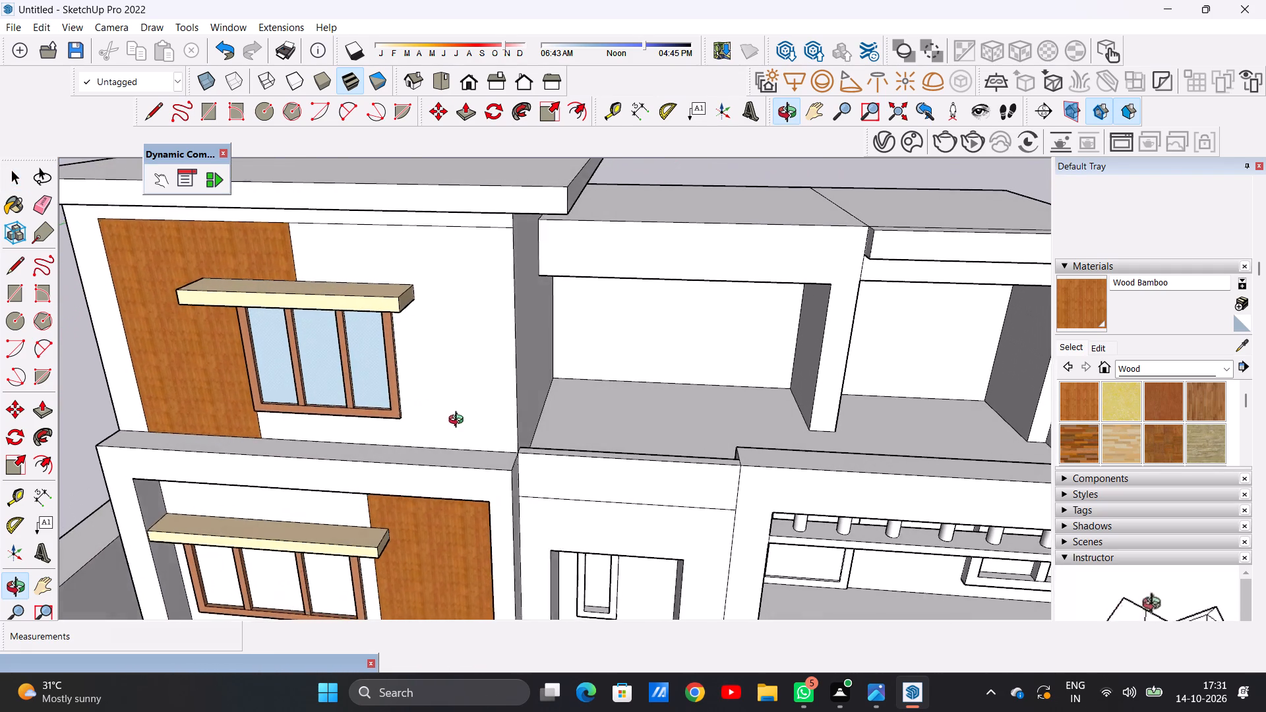
{"action": "middle_click_drag", "start_coordinate": [459, 421], "coordinate": [474, 417]}
{"action": "scroll", "coordinate": [383, 398], "scroll_direction": "down", "scroll_amount": 5}
{"action": "middle_click_drag", "start_coordinate": [384, 392], "coordinate": [386, 331]}
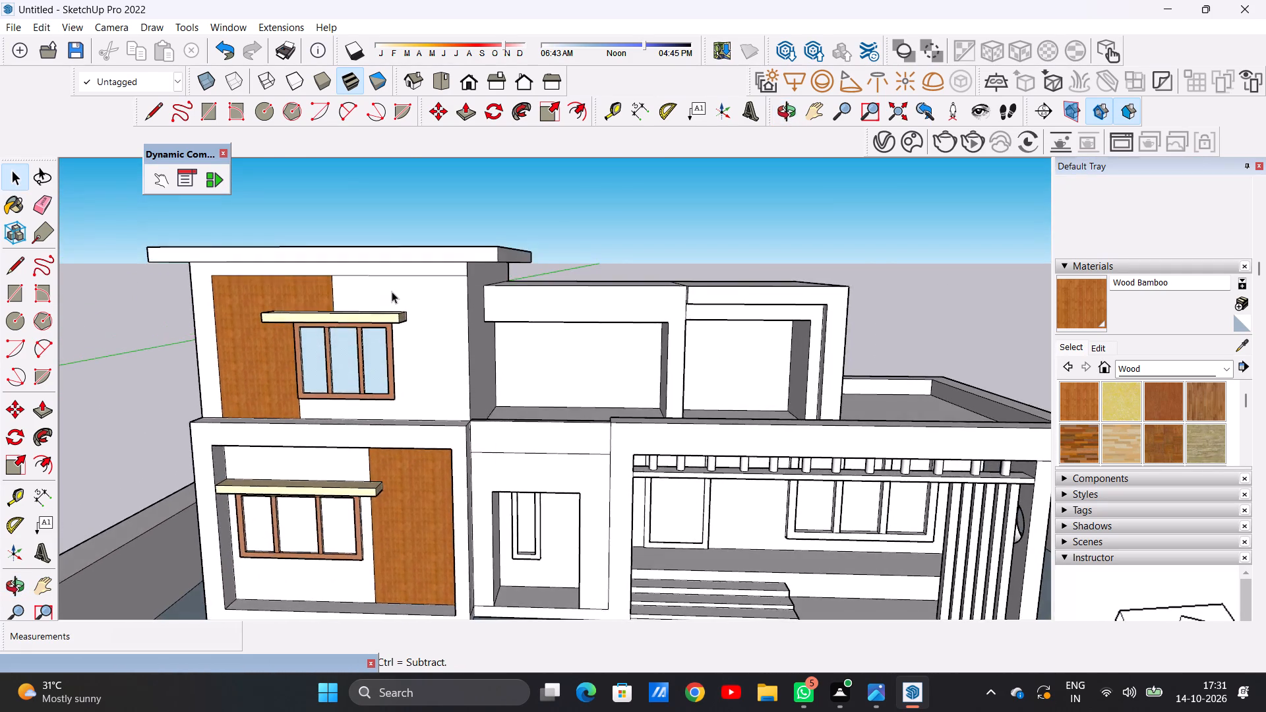
{"action": "scroll", "coordinate": [392, 291], "scroll_direction": "up", "scroll_amount": 4}
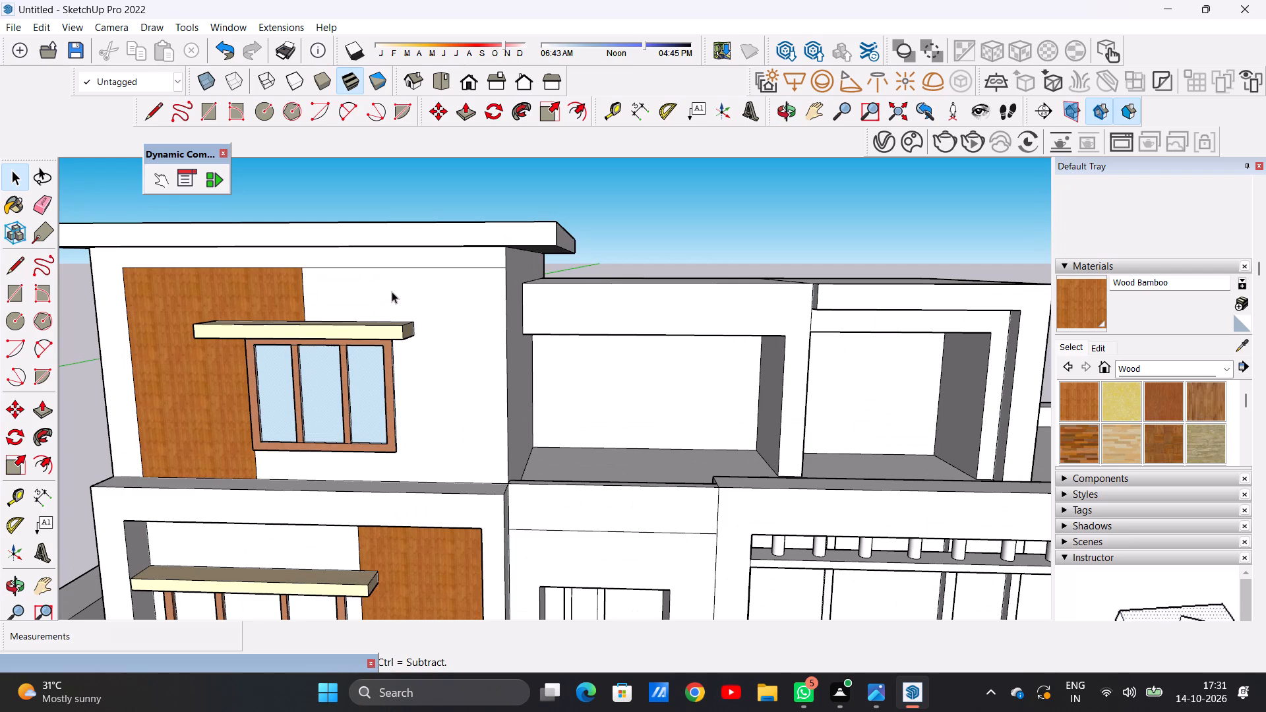
{"action": "scroll", "coordinate": [392, 291], "scroll_direction": "down", "scroll_amount": 3}
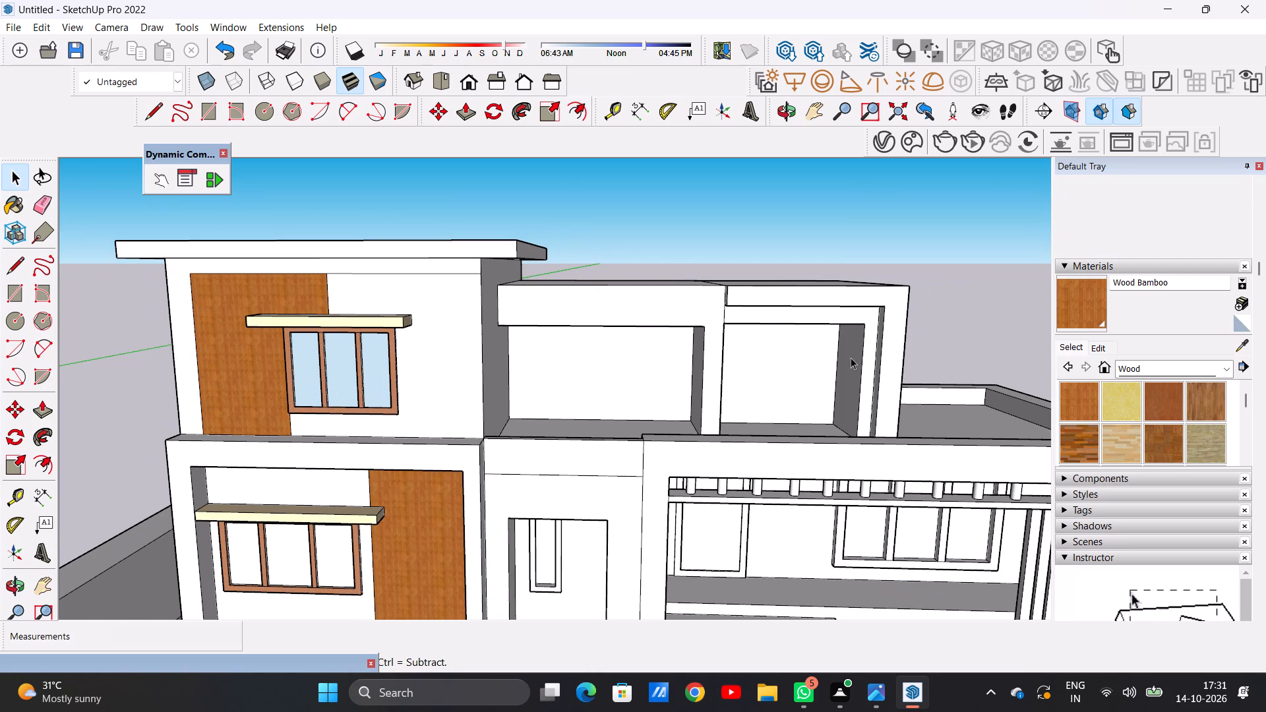
Paint the upper-floor wall border along the top and outer side of the wood cladding with 0027_PeachPuff from Colors-Named.
{"action": "left_click", "coordinate": [1206, 368]}
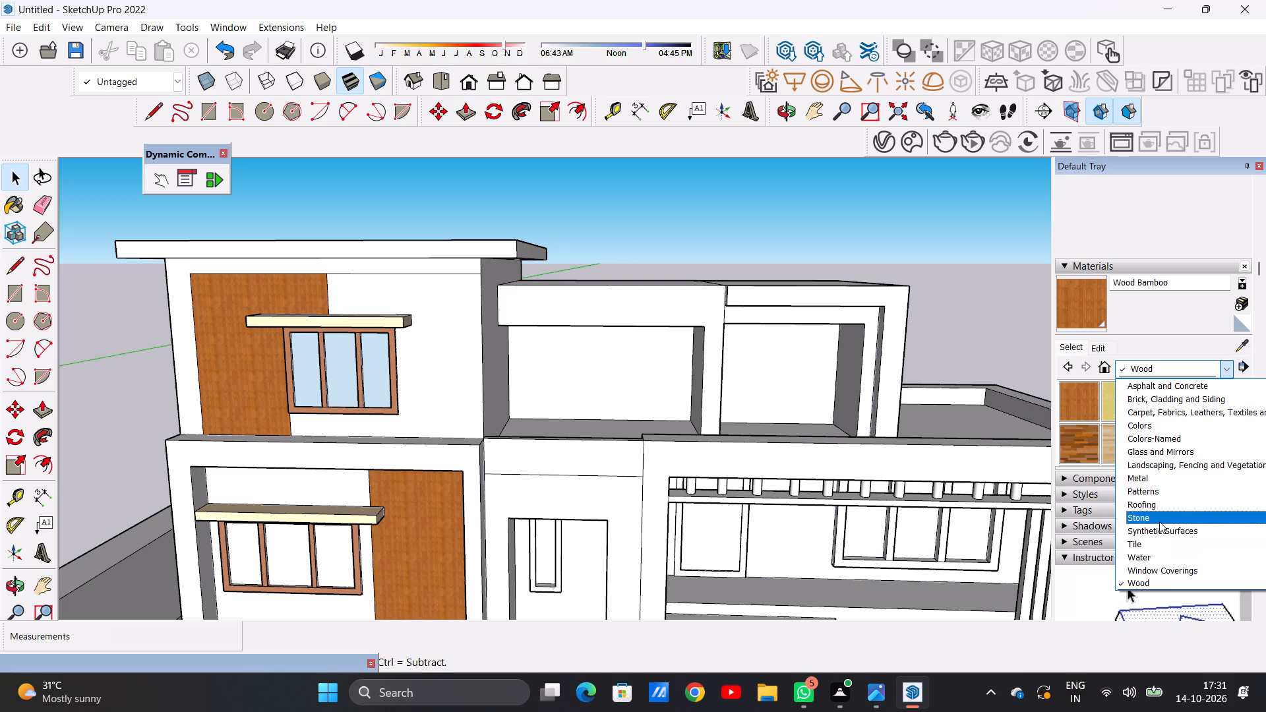
{"action": "left_click", "coordinate": [1147, 439]}
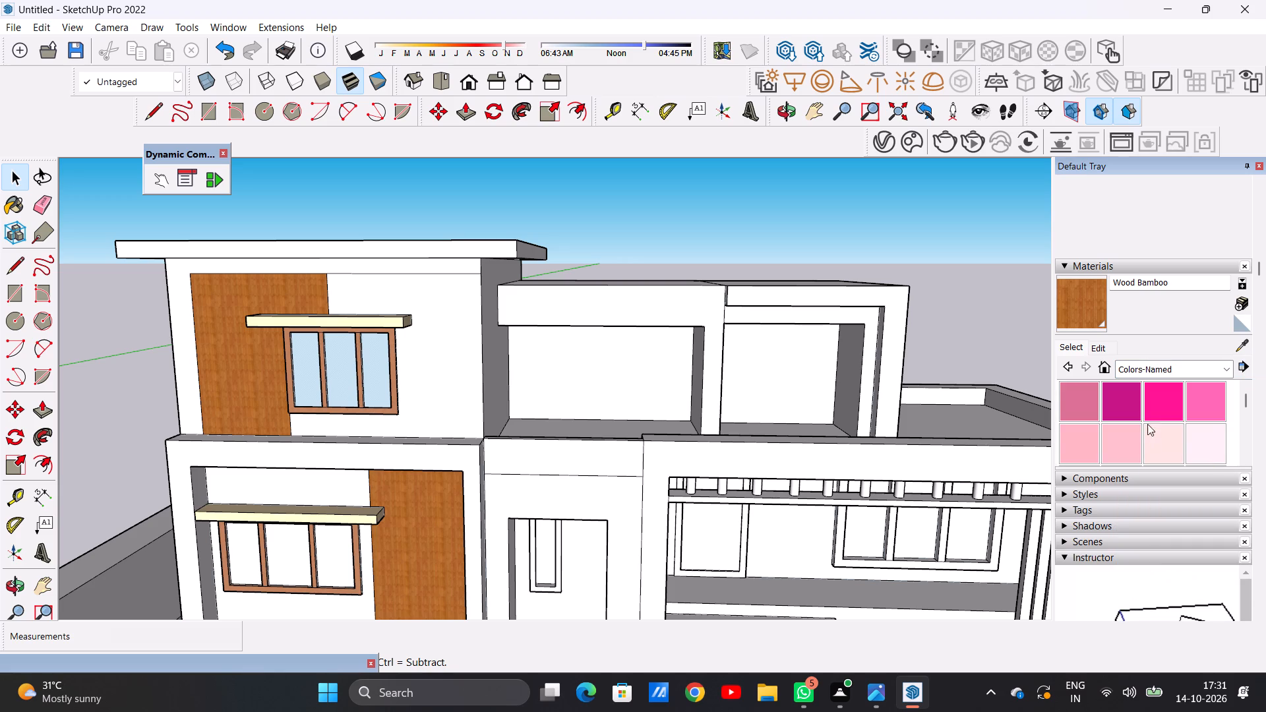
{"action": "scroll", "coordinate": [1147, 411], "scroll_direction": "down", "scroll_amount": 3}
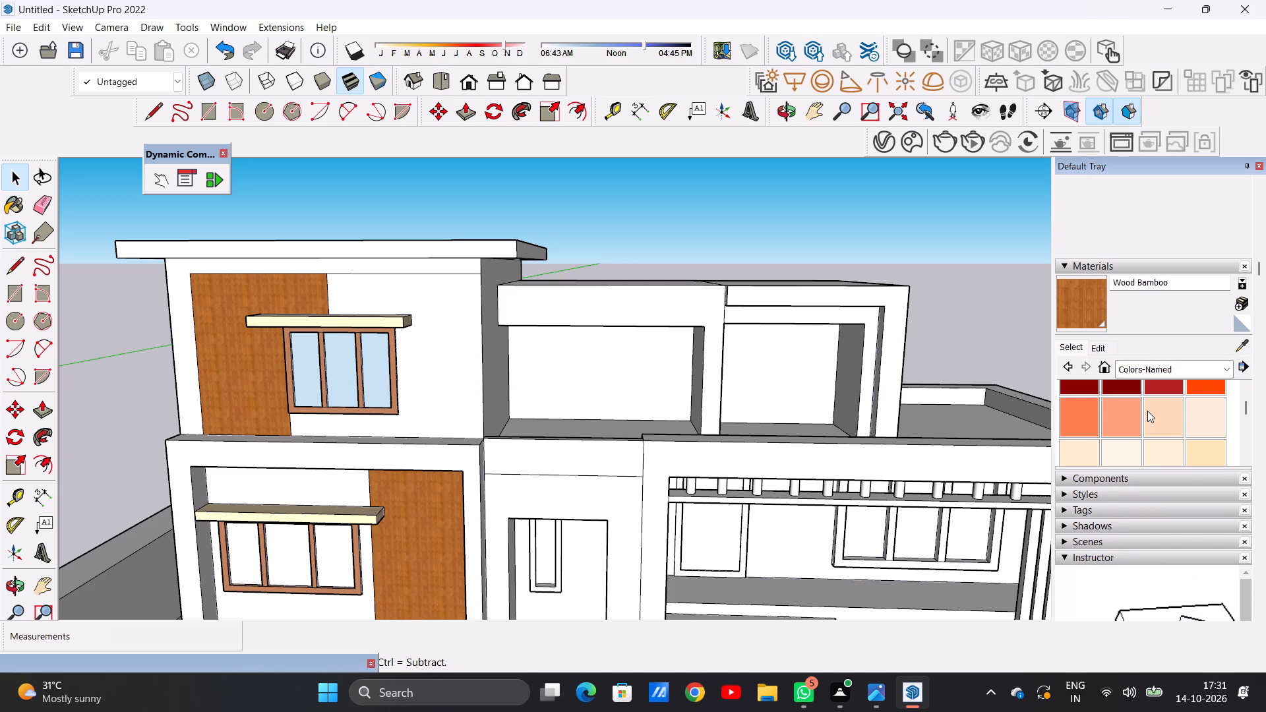
{"action": "left_click", "coordinate": [1155, 413]}
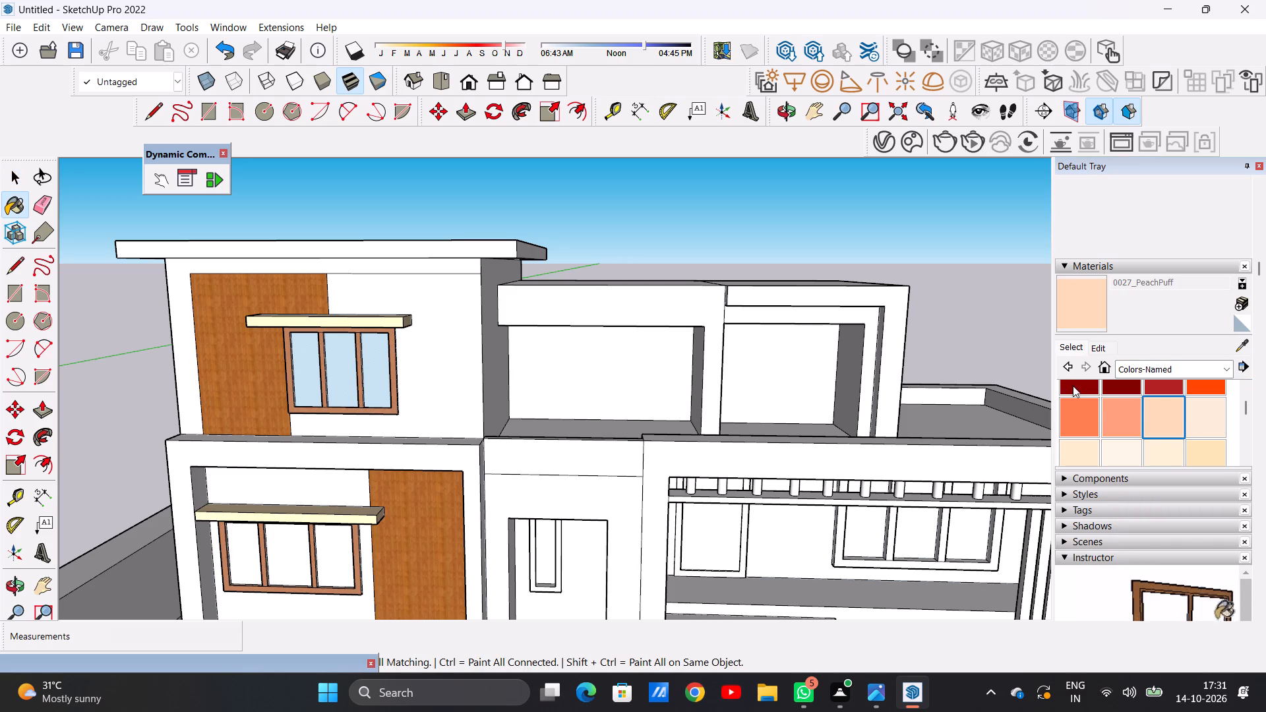
{"action": "scroll", "coordinate": [347, 312], "scroll_direction": "up", "scroll_amount": 6}
{"action": "left_click", "coordinate": [395, 237]}
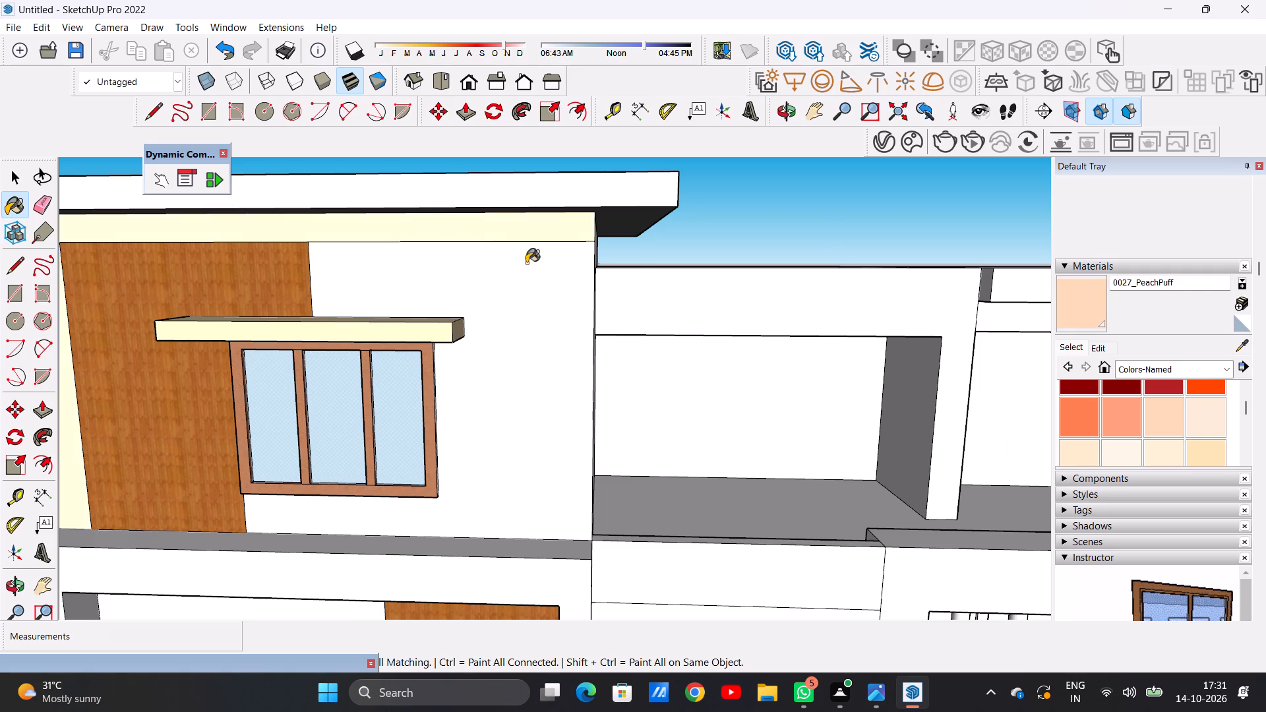
{"action": "scroll", "coordinate": [632, 268], "scroll_direction": "down", "scroll_amount": 3}
{"action": "middle_click_drag", "start_coordinate": [631, 267], "coordinate": [554, 288]}
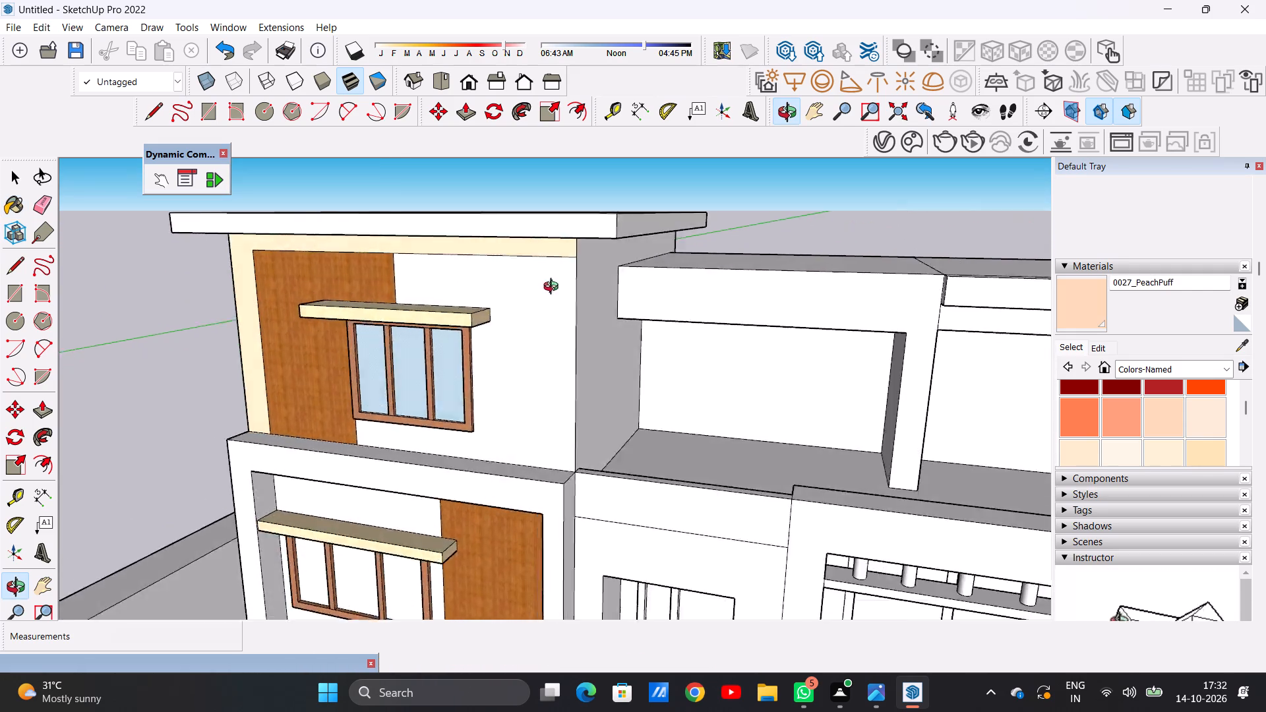
Examine the villa's roof, side wall and front facade from several angles for wall surfaces still left white.
{"action": "middle_click_drag", "start_coordinate": [554, 288], "coordinate": [831, 263]}
{"action": "scroll", "coordinate": [495, 303], "scroll_direction": "down", "scroll_amount": 3}
{"action": "middle_click_drag", "start_coordinate": [264, 334], "coordinate": [476, 389]}
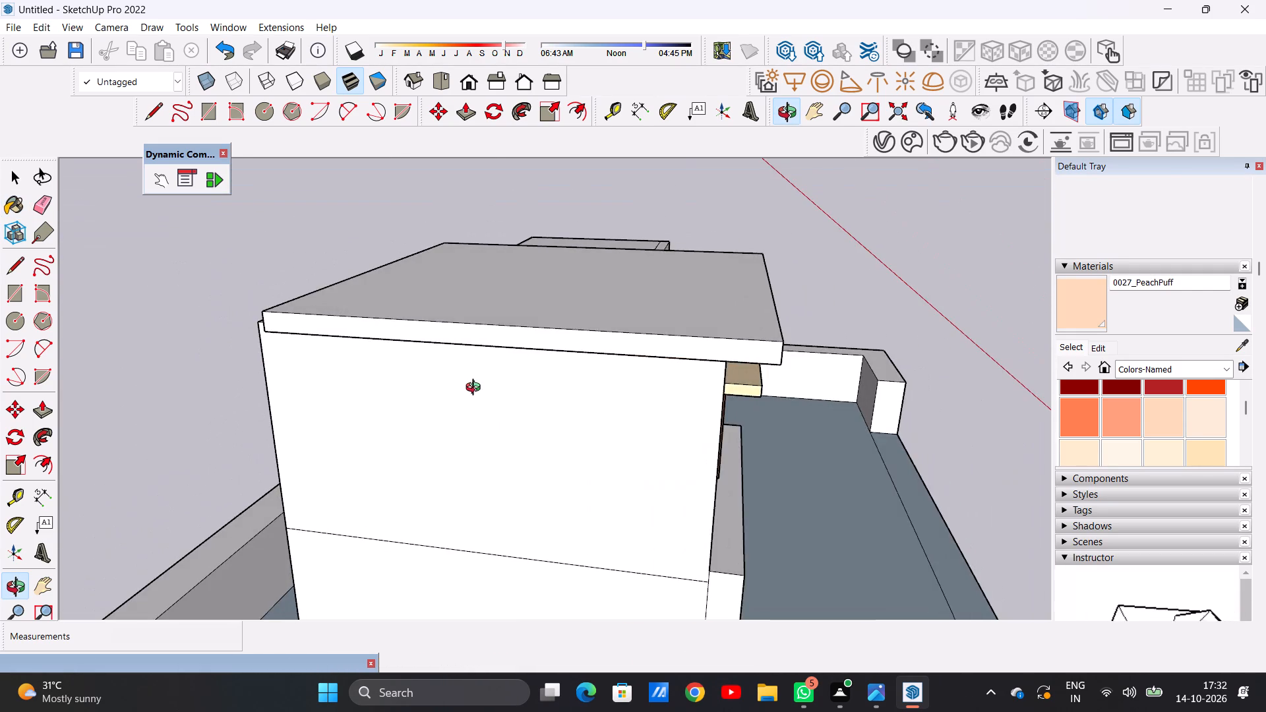
{"action": "middle_click_drag", "start_coordinate": [476, 389], "coordinate": [166, 341]}
{"action": "scroll", "coordinate": [427, 353], "scroll_direction": "down", "scroll_amount": 5}
{"action": "middle_click_drag", "start_coordinate": [409, 375], "coordinate": [382, 364]}
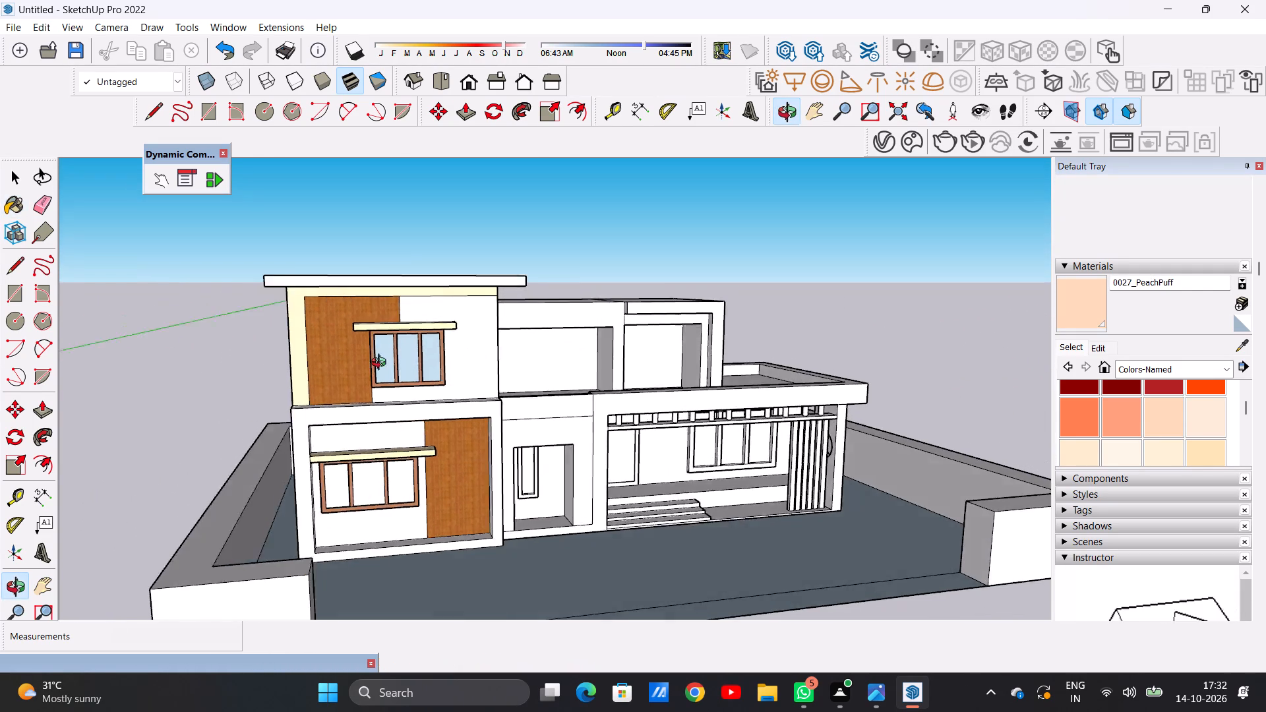
{"action": "middle_click_drag", "start_coordinate": [382, 364], "coordinate": [350, 349]}
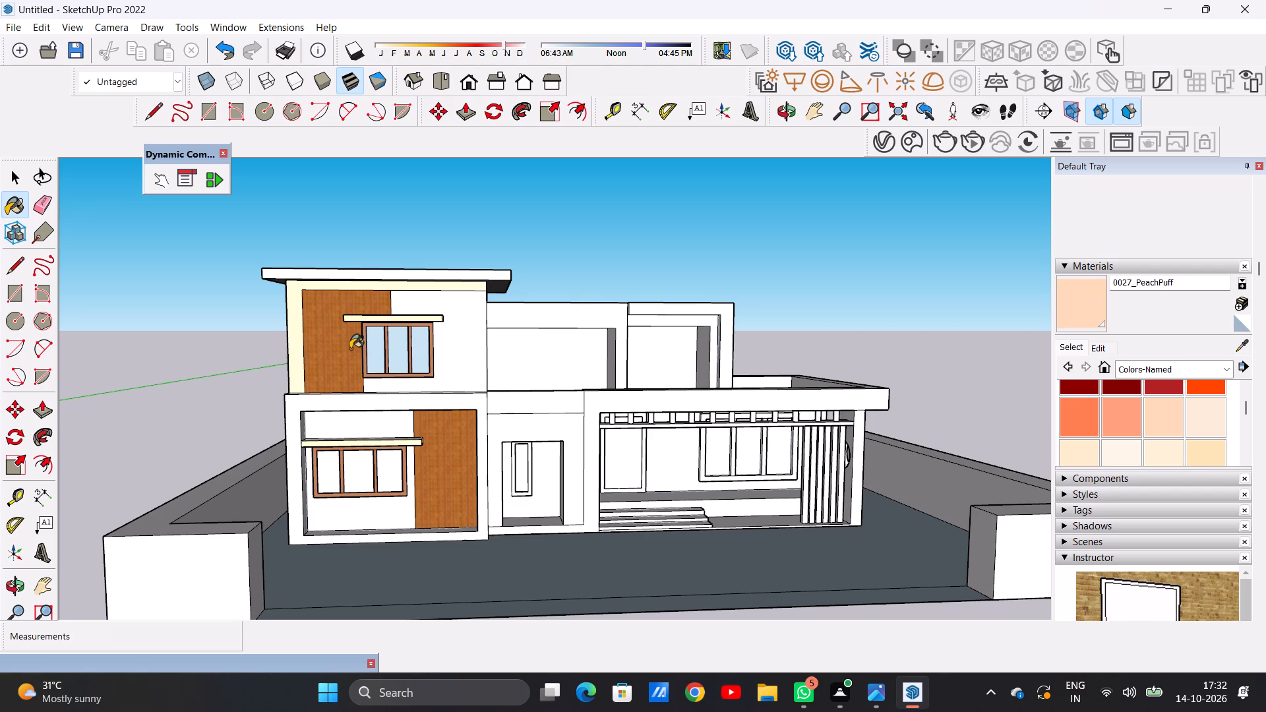
{"action": "scroll", "coordinate": [464, 323], "scroll_direction": "down", "scroll_amount": 2}
{"action": "scroll", "coordinate": [469, 312], "scroll_direction": "up", "scroll_amount": 5}
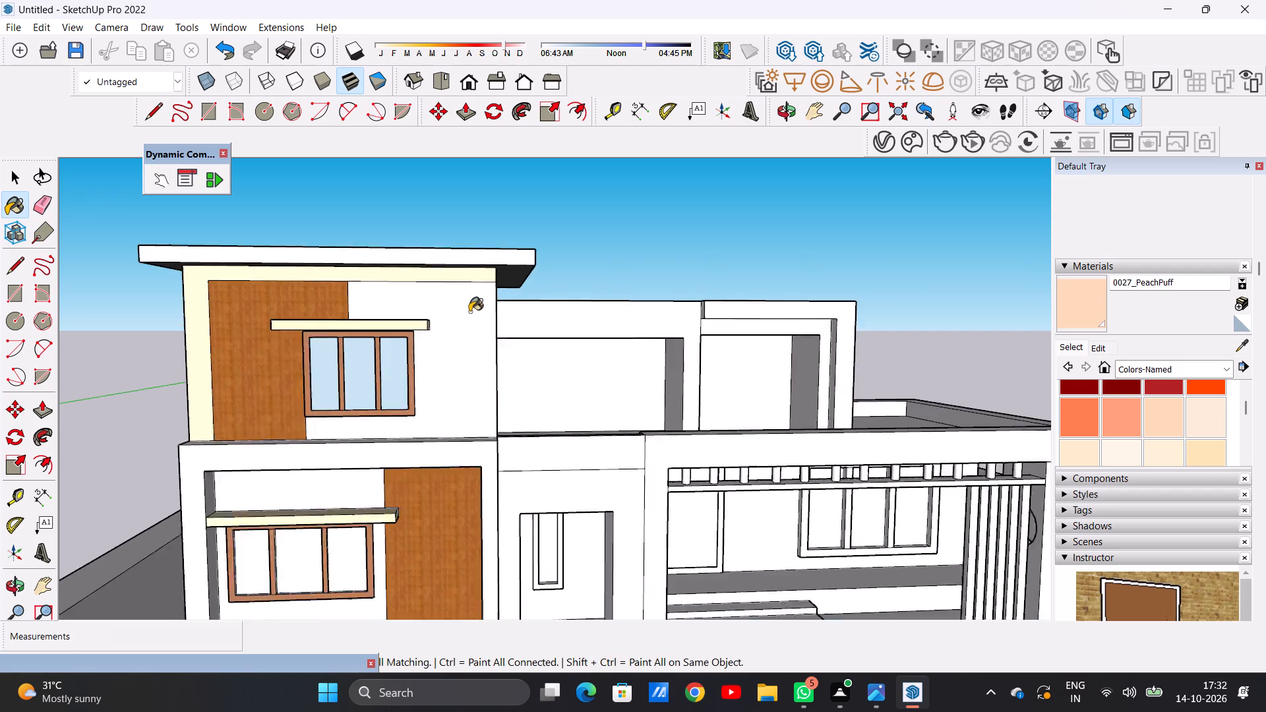
{"action": "scroll", "coordinate": [469, 312], "scroll_direction": "up", "scroll_amount": 2}
{"action": "middle_click_drag", "start_coordinate": [466, 312], "coordinate": [428, 318]}
{"action": "scroll", "coordinate": [429, 318], "scroll_direction": "down", "scroll_amount": 4}
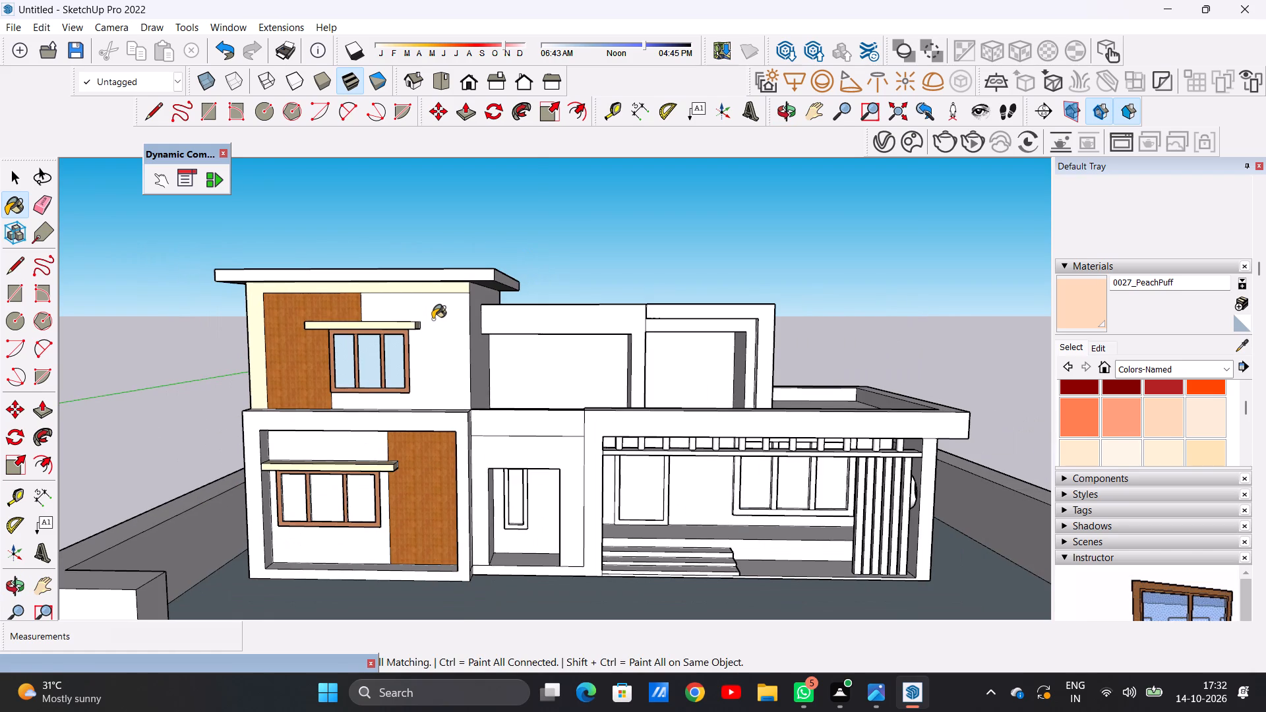
{"action": "scroll", "coordinate": [465, 304], "scroll_direction": "down", "scroll_amount": 2}
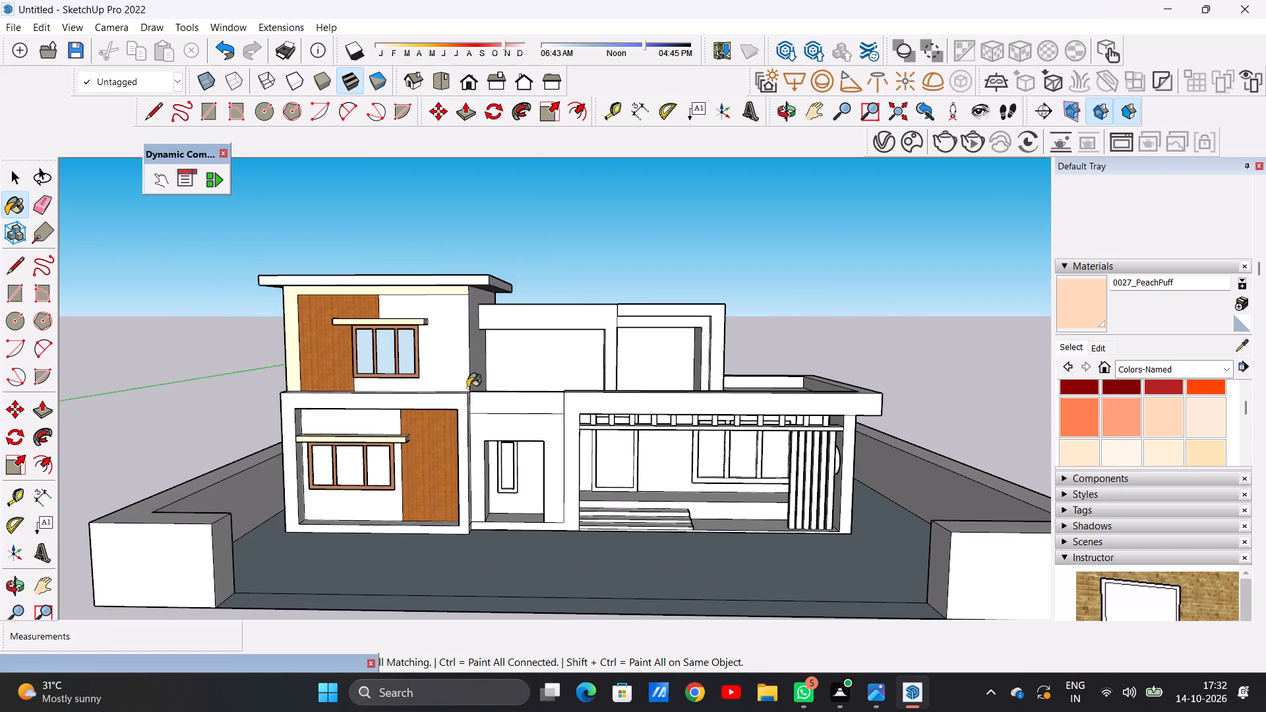
Paint the front, entrance-side and top faces of the ground-floor window's projecting frame with 0027_PeachPuff.
{"action": "scroll", "coordinate": [462, 417], "scroll_direction": "up", "scroll_amount": 4}
{"action": "scroll", "coordinate": [437, 307], "scroll_direction": "down", "scroll_amount": 2}
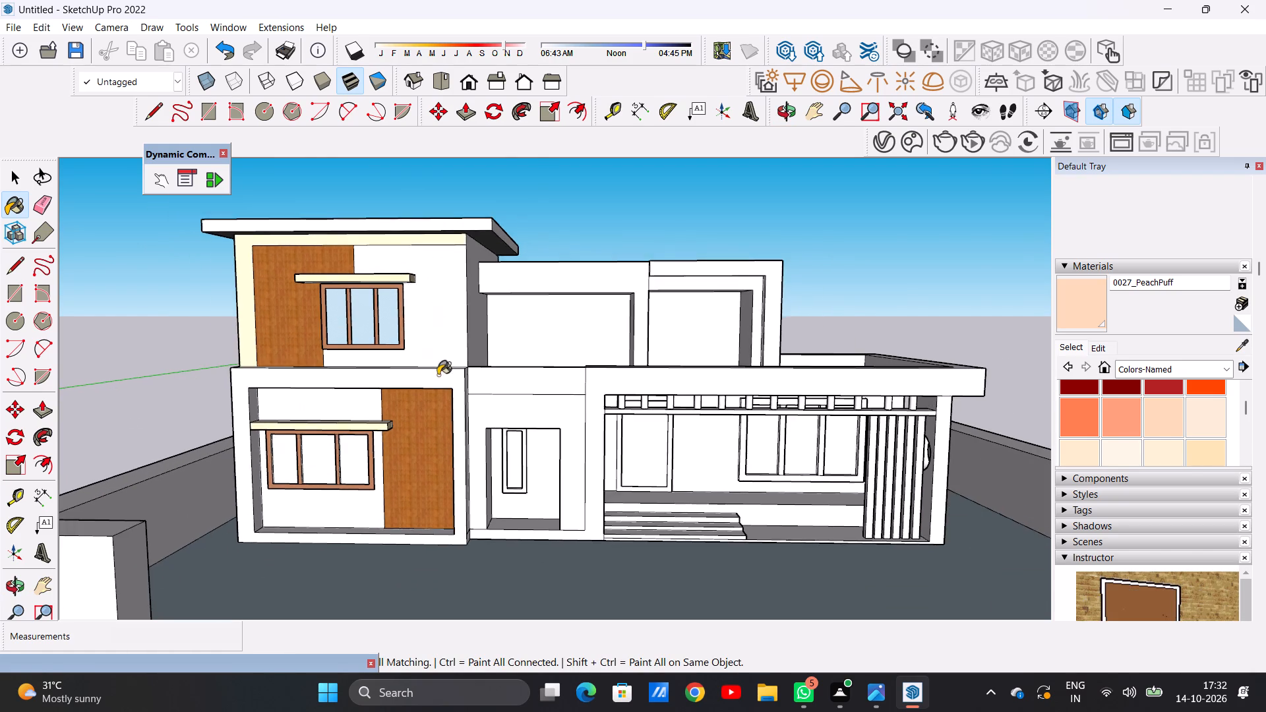
{"action": "scroll", "coordinate": [439, 388], "scroll_direction": "up", "scroll_amount": 10}
{"action": "left_click", "coordinate": [462, 376]}
{"action": "scroll", "coordinate": [462, 349], "scroll_direction": "down", "scroll_amount": 7}
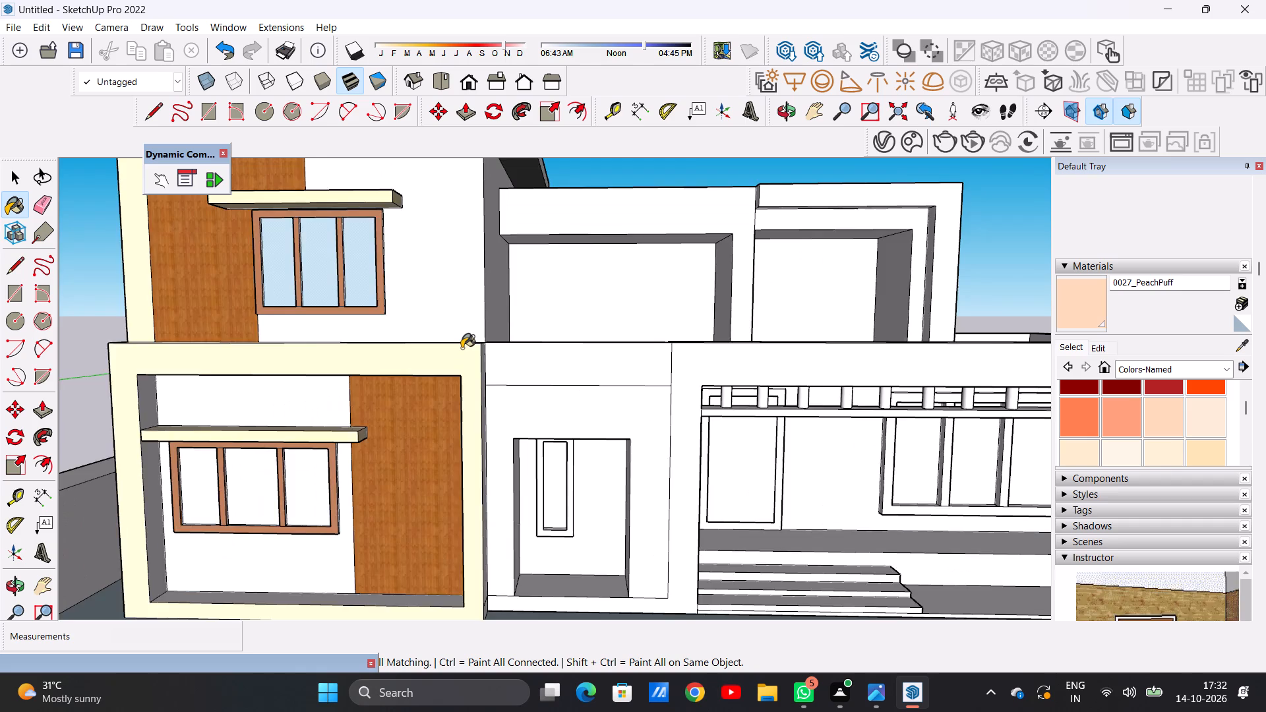
{"action": "scroll", "coordinate": [462, 348], "scroll_direction": "down", "scroll_amount": 3}
{"action": "middle_click_drag", "start_coordinate": [447, 363], "coordinate": [263, 401]}
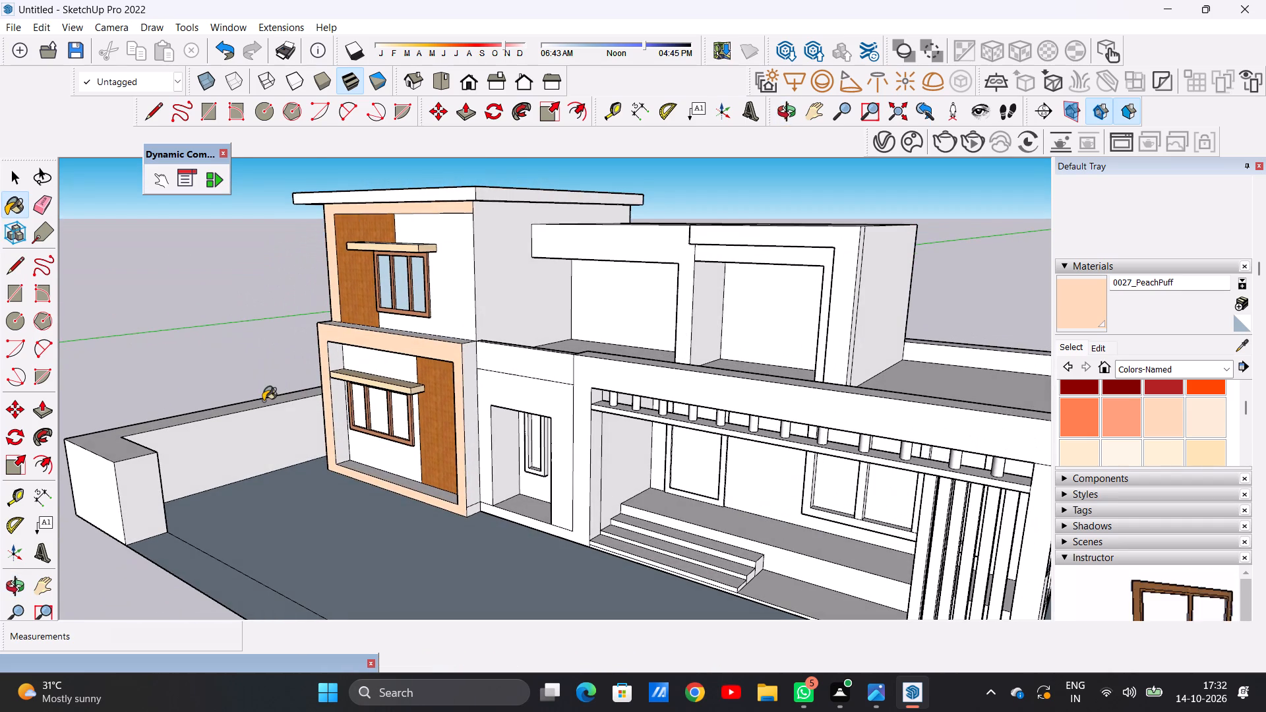
{"action": "scroll", "coordinate": [477, 345], "scroll_direction": "up", "scroll_amount": 13}
{"action": "left_click", "coordinate": [454, 359]}
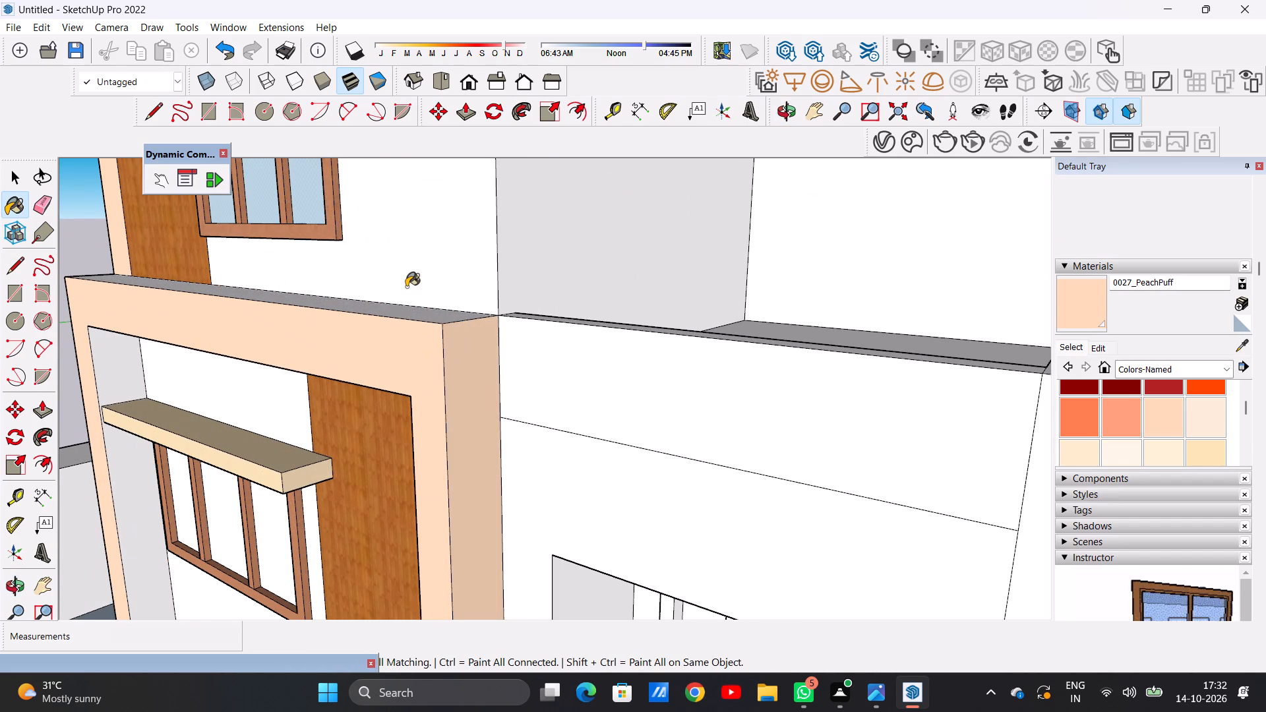
{"action": "middle_click_drag", "start_coordinate": [406, 287], "coordinate": [422, 369]}
{"action": "left_click", "coordinate": [419, 398]}
Paint the ground-floor frame's outer side face, away from the entrance, with 0027_PeachPuff.
{"action": "scroll", "coordinate": [461, 291], "scroll_direction": "down", "scroll_amount": 9}
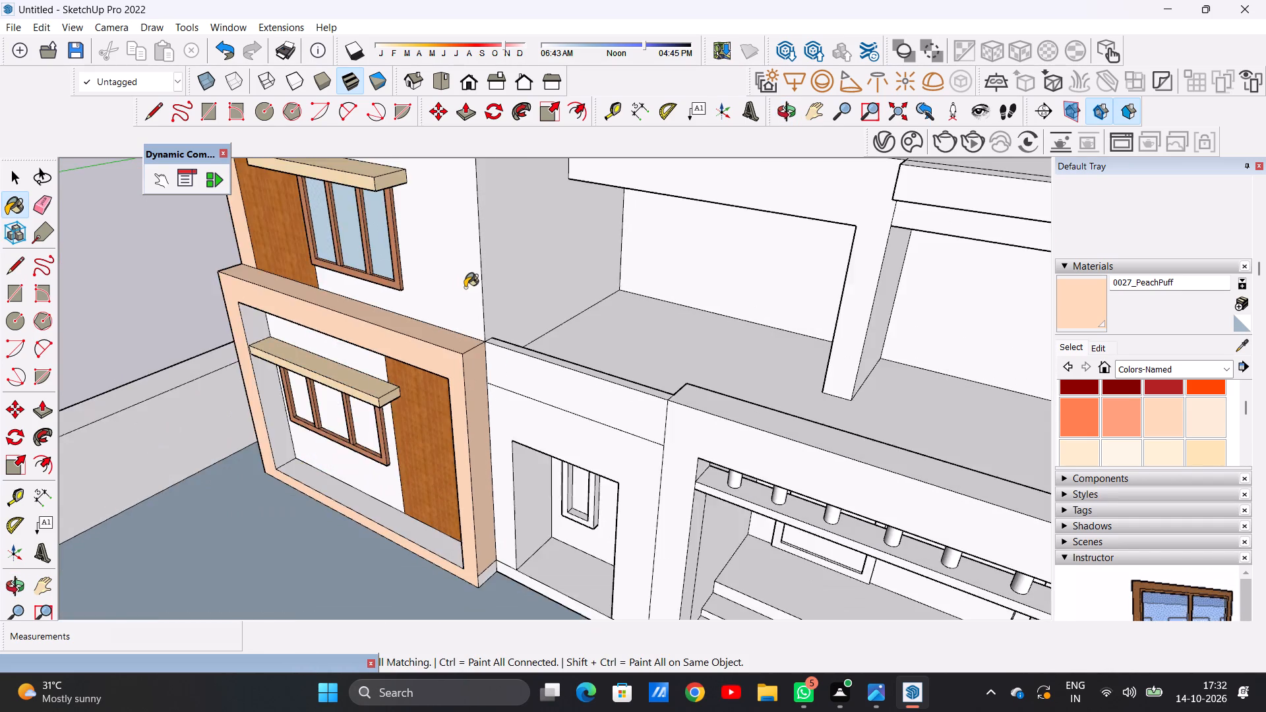
{"action": "scroll", "coordinate": [465, 287], "scroll_direction": "down", "scroll_amount": 6}
{"action": "middle_click_drag", "start_coordinate": [287, 319], "coordinate": [541, 312]}
{"action": "scroll", "coordinate": [553, 301], "scroll_direction": "down", "scroll_amount": 6}
{"action": "scroll", "coordinate": [433, 366], "scroll_direction": "up", "scroll_amount": 1}
{"action": "scroll", "coordinate": [423, 371], "scroll_direction": "down", "scroll_amount": 1}
{"action": "scroll", "coordinate": [419, 374], "scroll_direction": "up", "scroll_amount": 5}
{"action": "middle_click_drag", "start_coordinate": [311, 372], "coordinate": [400, 358]}
{"action": "scroll", "coordinate": [351, 336], "scroll_direction": "up", "scroll_amount": 15}
{"action": "left_click", "coordinate": [382, 330]}
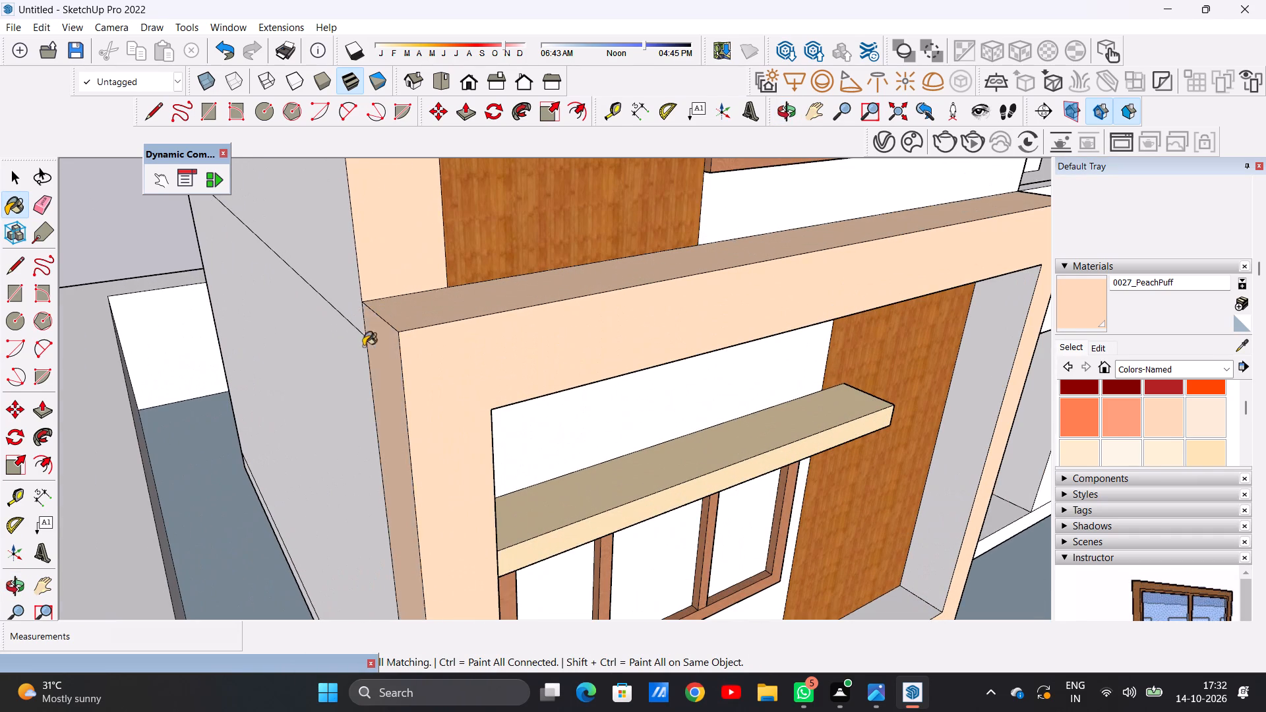
Paint the ground-floor frame's inner bottom ledge and the inner jamb beside the wood panel with 0027_PeachPuff.
{"action": "scroll", "coordinate": [319, 351], "scroll_direction": "down", "scroll_amount": 18}
{"action": "middle_click_drag", "start_coordinate": [553, 409], "coordinate": [559, 440]}
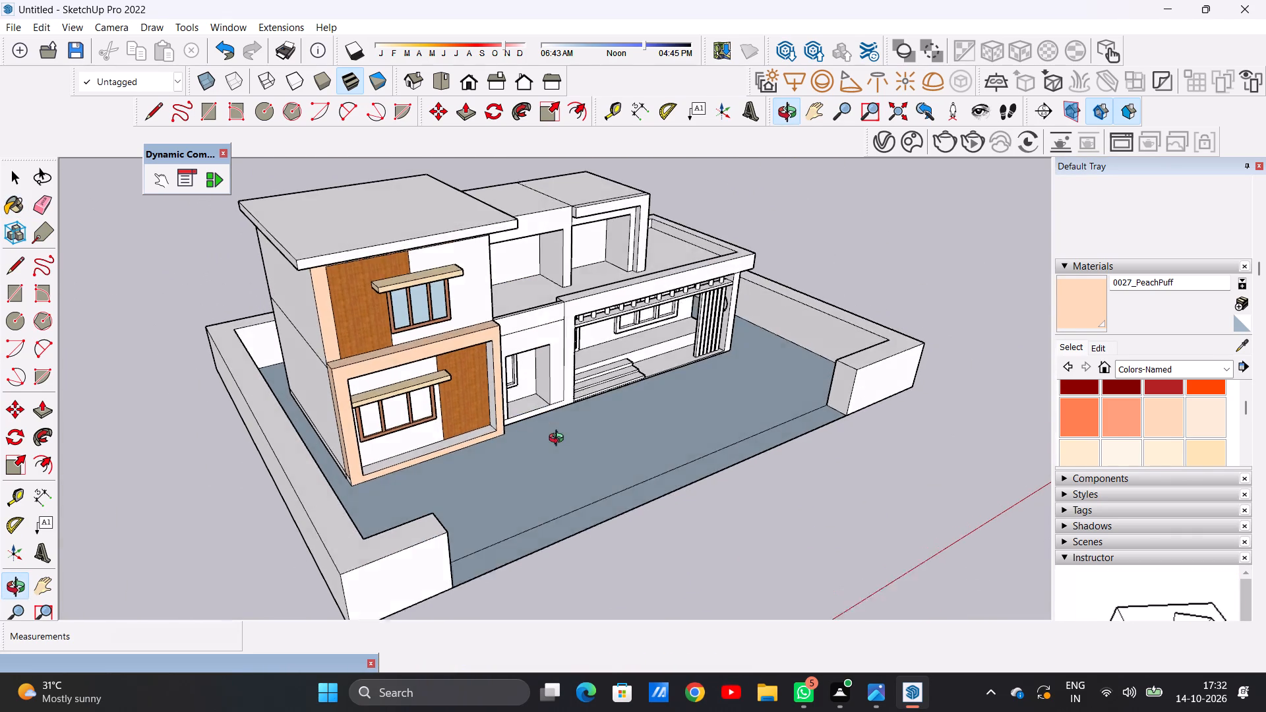
{"action": "middle_click_drag", "start_coordinate": [559, 440], "coordinate": [564, 460]}
{"action": "scroll", "coordinate": [485, 427], "scroll_direction": "up", "scroll_amount": 16}
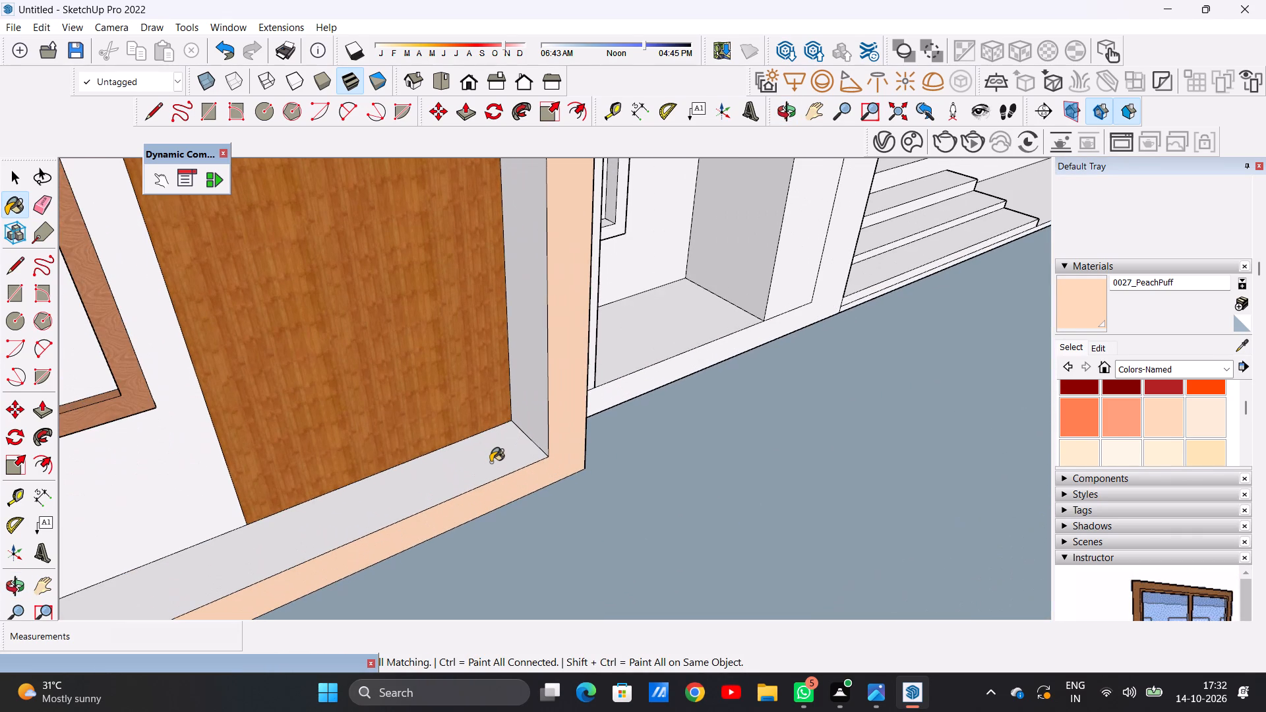
{"action": "left_click", "coordinate": [491, 462]}
{"action": "left_click", "coordinate": [542, 411]}
Paint the ground-floor frame's inner jamb at the outer end, beside the sunshade, with 0027_PeachPuff.
{"action": "scroll", "coordinate": [537, 413], "scroll_direction": "down", "scroll_amount": 2}
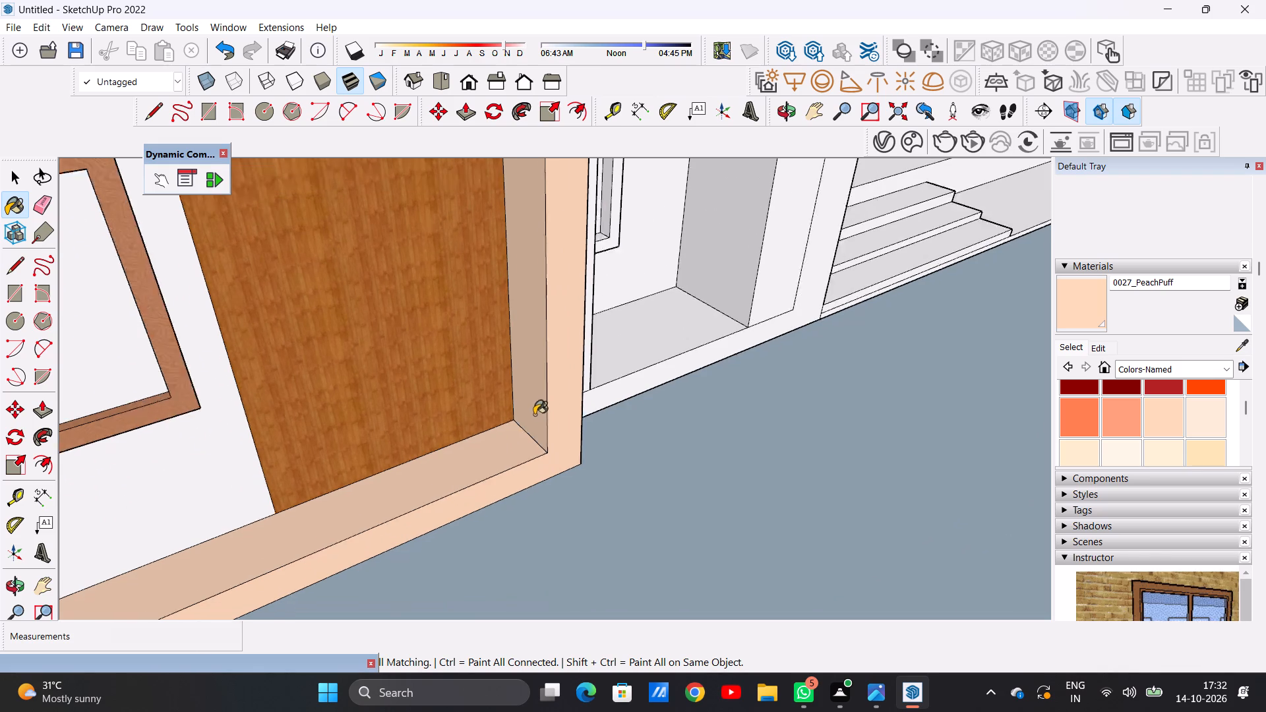
{"action": "scroll", "coordinate": [534, 415], "scroll_direction": "down", "scroll_amount": 4}
{"action": "scroll", "coordinate": [430, 381], "scroll_direction": "down", "scroll_amount": 10}
{"action": "middle_click_drag", "start_coordinate": [442, 429], "coordinate": [293, 307]}
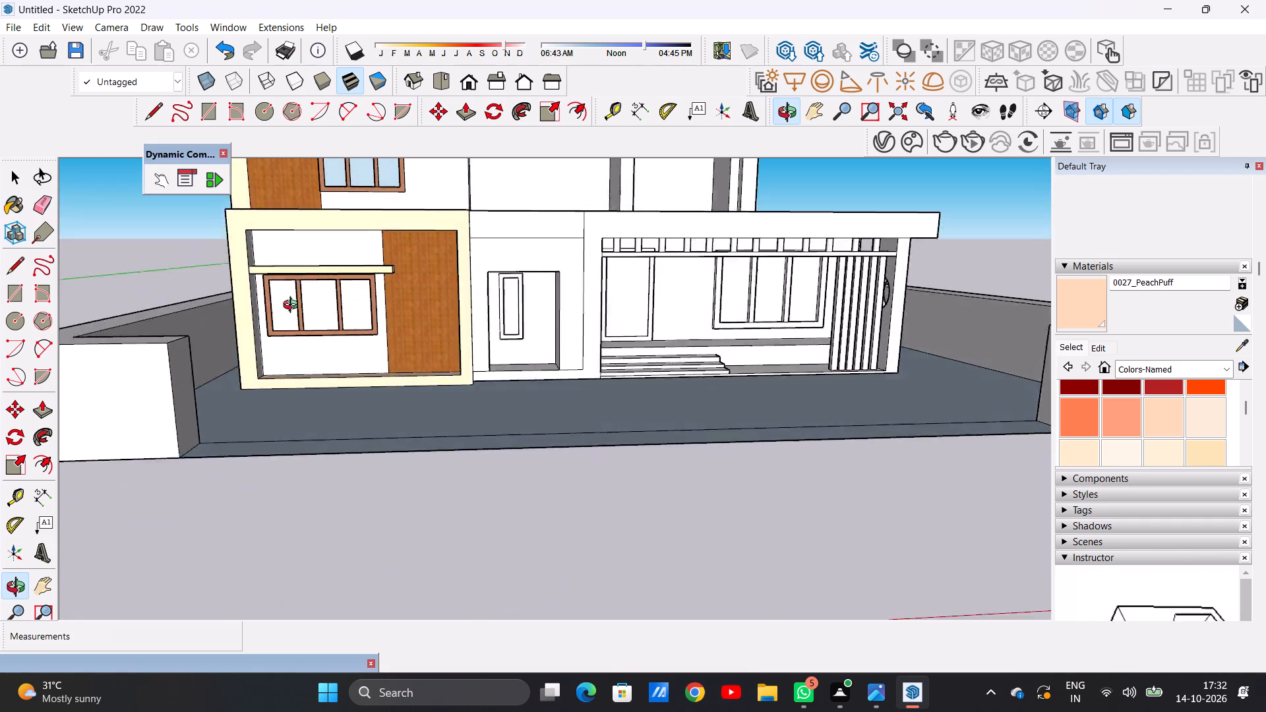
{"action": "middle_click_drag", "start_coordinate": [293, 307], "coordinate": [233, 303]}
{"action": "scroll", "coordinate": [411, 382], "scroll_direction": "down", "scroll_amount": 7}
{"action": "scroll", "coordinate": [378, 291], "scroll_direction": "up", "scroll_amount": 7}
{"action": "middle_click_drag", "start_coordinate": [425, 366], "coordinate": [341, 285]}
{"action": "scroll", "coordinate": [330, 307], "scroll_direction": "up", "scroll_amount": 4}
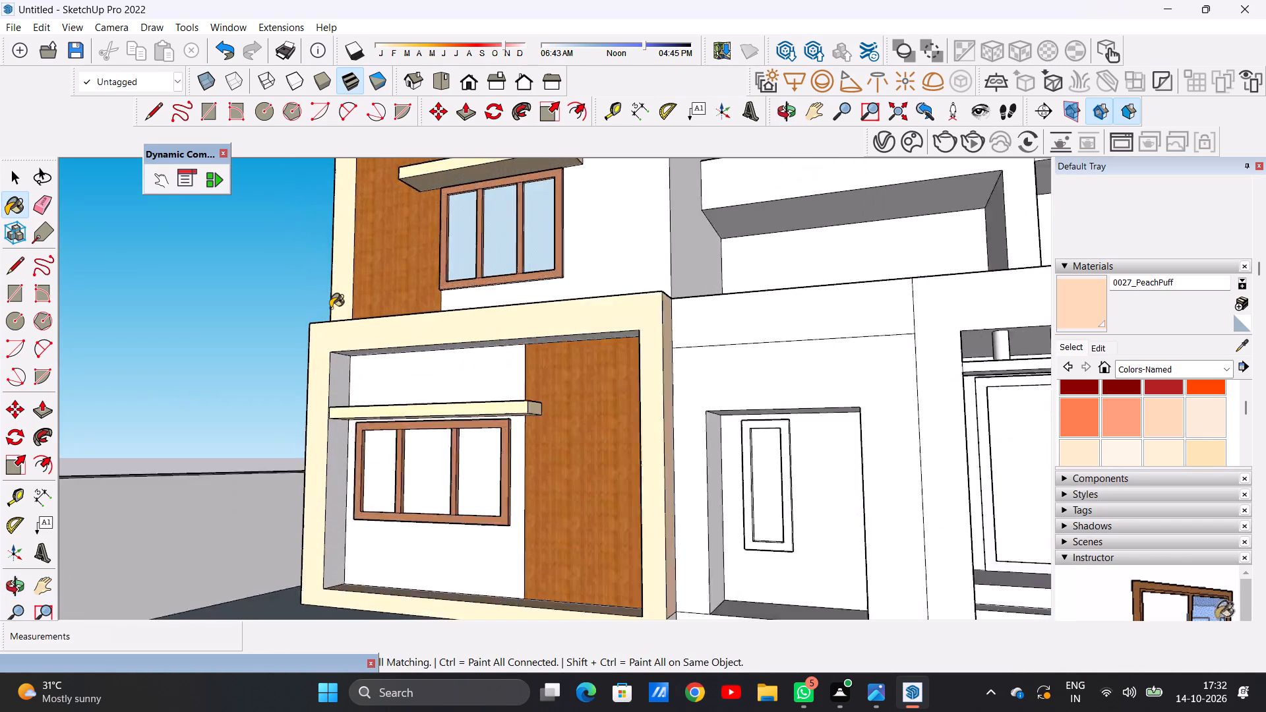
{"action": "scroll", "coordinate": [330, 308], "scroll_direction": "up", "scroll_amount": 4}
{"action": "scroll", "coordinate": [342, 380], "scroll_direction": "up", "scroll_amount": 8}
{"action": "left_click", "coordinate": [342, 382]}
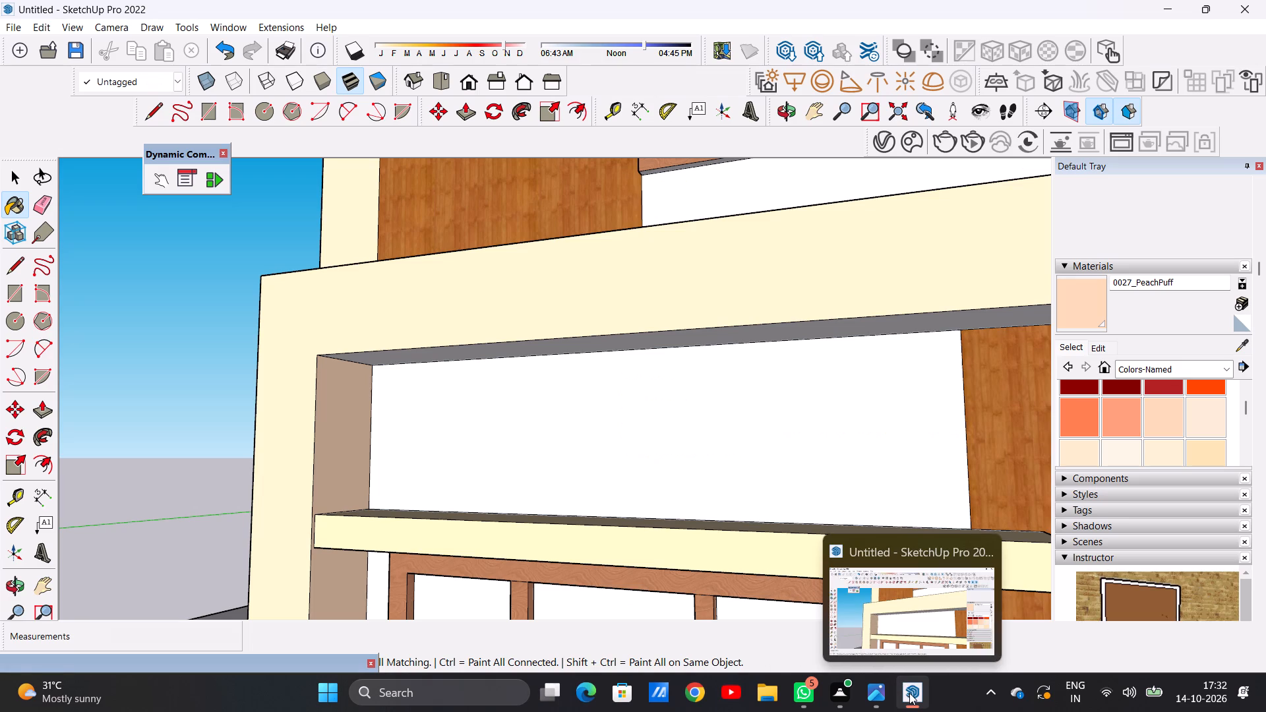
Paint the underside of the ground-floor frame's top beam, above the window and wood panel, with 0027_PeachPuff.
{"action": "left_click", "coordinate": [889, 612]}
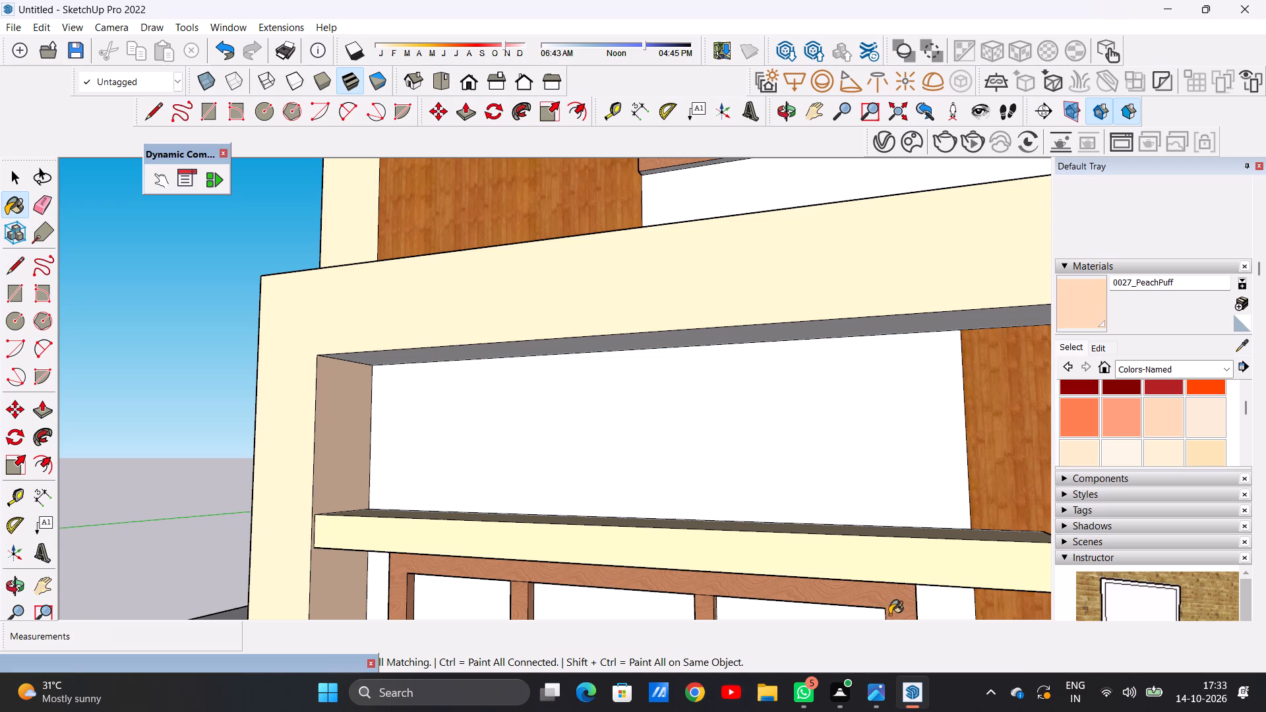
{"action": "scroll", "coordinate": [889, 621], "scroll_direction": "down", "scroll_amount": 7}
{"action": "scroll", "coordinate": [682, 711], "scroll_direction": "down", "scroll_amount": 5}
{"action": "scroll", "coordinate": [558, 527], "scroll_direction": "down", "scroll_amount": 11}
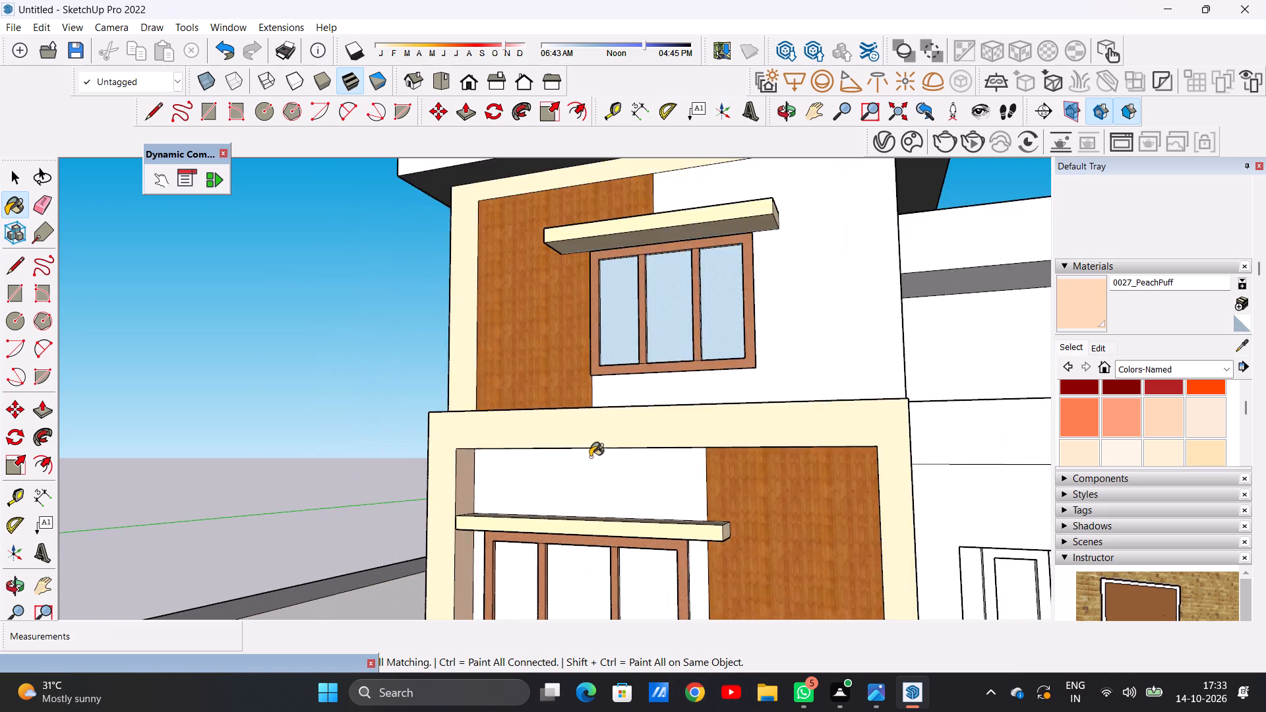
{"action": "scroll", "coordinate": [590, 457], "scroll_direction": "down", "scroll_amount": 8}
{"action": "scroll", "coordinate": [649, 481], "scroll_direction": "up", "scroll_amount": 7}
{"action": "middle_click_drag", "start_coordinate": [589, 489], "coordinate": [757, 496]}
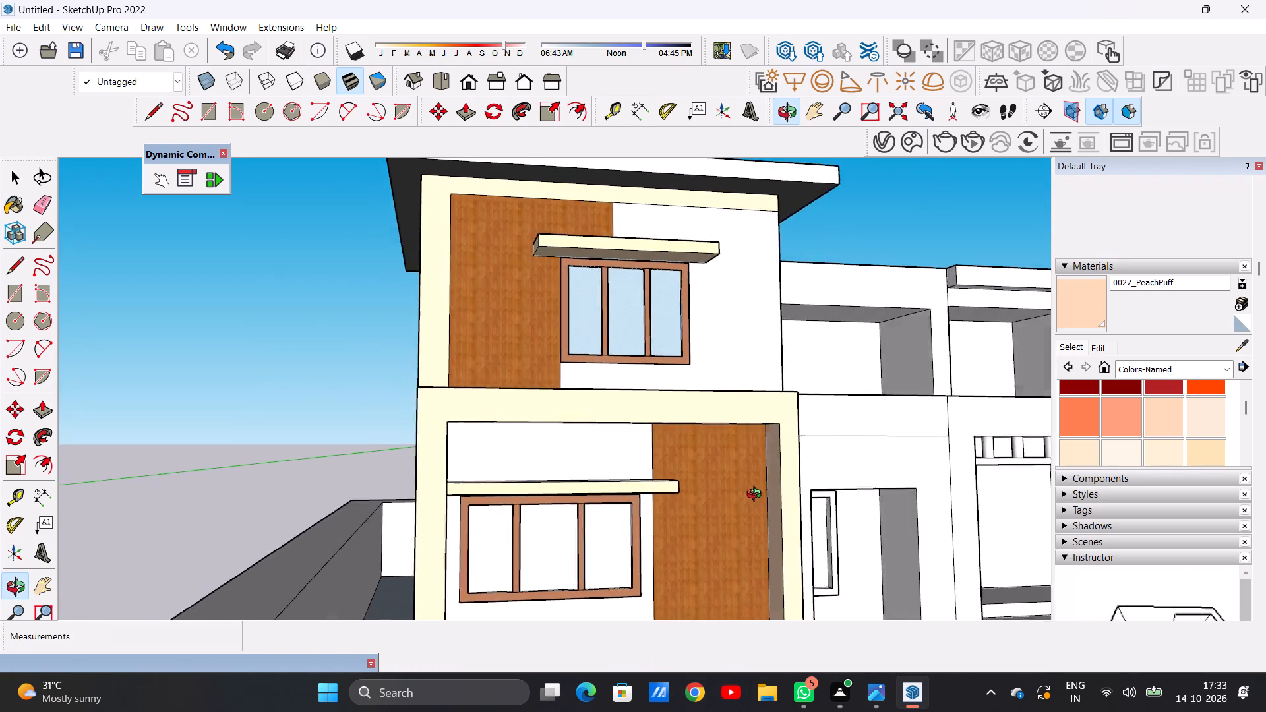
{"action": "middle_click_drag", "start_coordinate": [757, 496], "coordinate": [863, 496]}
{"action": "scroll", "coordinate": [738, 463], "scroll_direction": "up", "scroll_amount": 2}
{"action": "scroll", "coordinate": [737, 463], "scroll_direction": "down", "scroll_amount": 1}
{"action": "scroll", "coordinate": [737, 463], "scroll_direction": "up", "scroll_amount": 6}
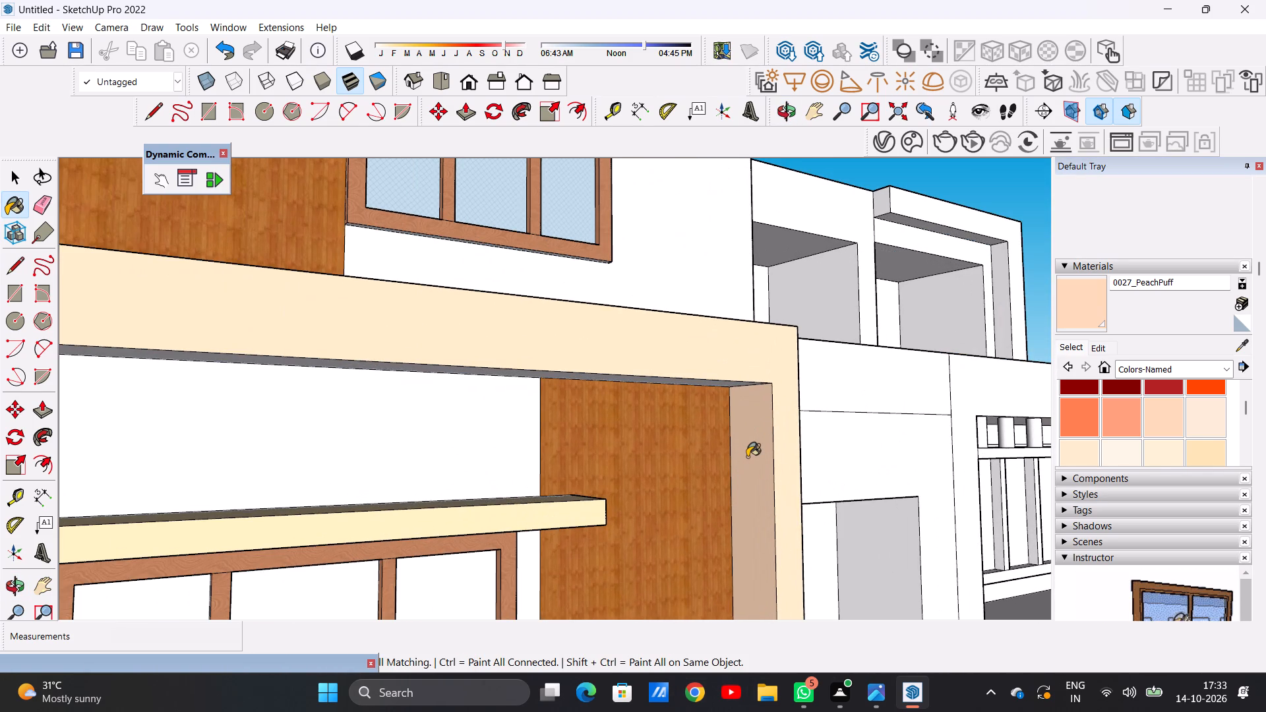
{"action": "left_click", "coordinate": [747, 457]}
{"action": "middle_click_drag", "start_coordinate": [727, 505], "coordinate": [717, 448]}
{"action": "scroll", "coordinate": [618, 435], "scroll_direction": "down", "scroll_amount": 7}
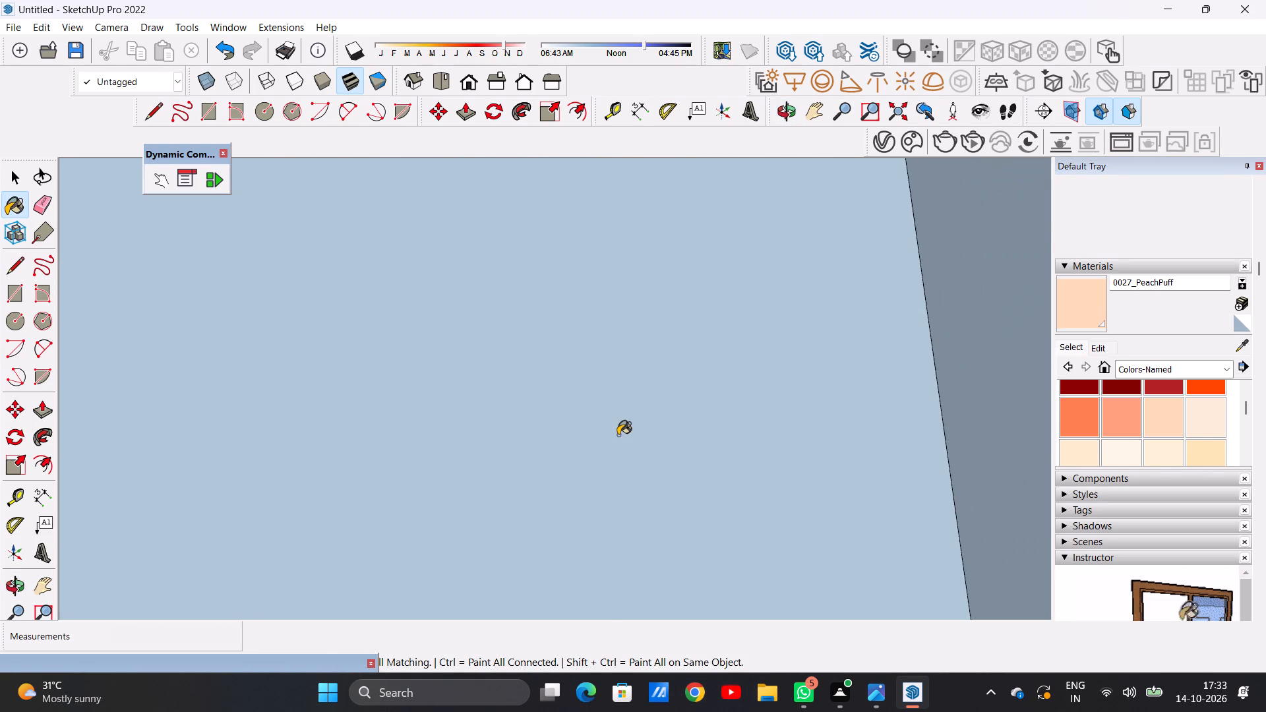
{"action": "scroll", "coordinate": [618, 435], "scroll_direction": "down", "scroll_amount": 4}
{"action": "scroll", "coordinate": [618, 435], "scroll_direction": "down", "scroll_amount": 20}
{"action": "scroll", "coordinate": [618, 435], "scroll_direction": "down", "scroll_amount": 20}
{"action": "scroll", "coordinate": [618, 435], "scroll_direction": "down", "scroll_amount": 1}
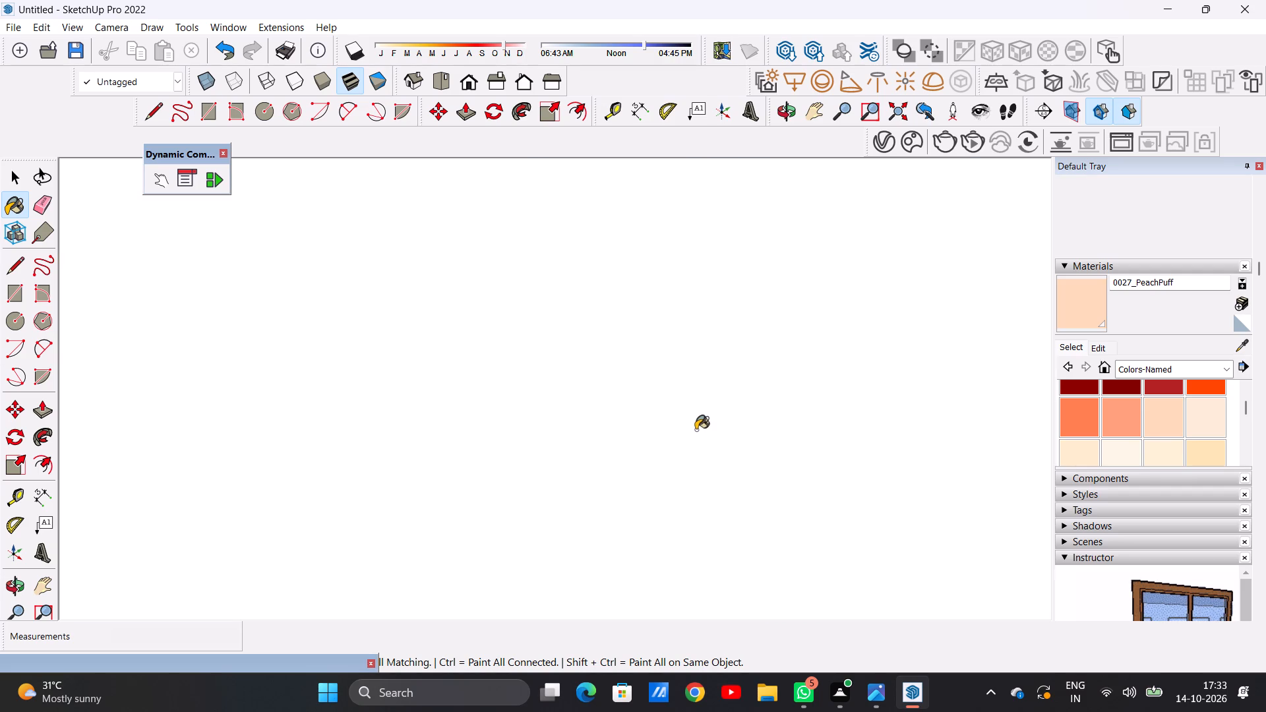
{"action": "scroll", "coordinate": [696, 430], "scroll_direction": "down", "scroll_amount": 20}
{"action": "scroll", "coordinate": [696, 430], "scroll_direction": "down", "scroll_amount": 20}
{"action": "scroll", "coordinate": [696, 430], "scroll_direction": "down", "scroll_amount": 9}
{"action": "scroll", "coordinate": [680, 440], "scroll_direction": "up", "scroll_amount": 1}
{"action": "scroll", "coordinate": [680, 440], "scroll_direction": "down", "scroll_amount": 5}
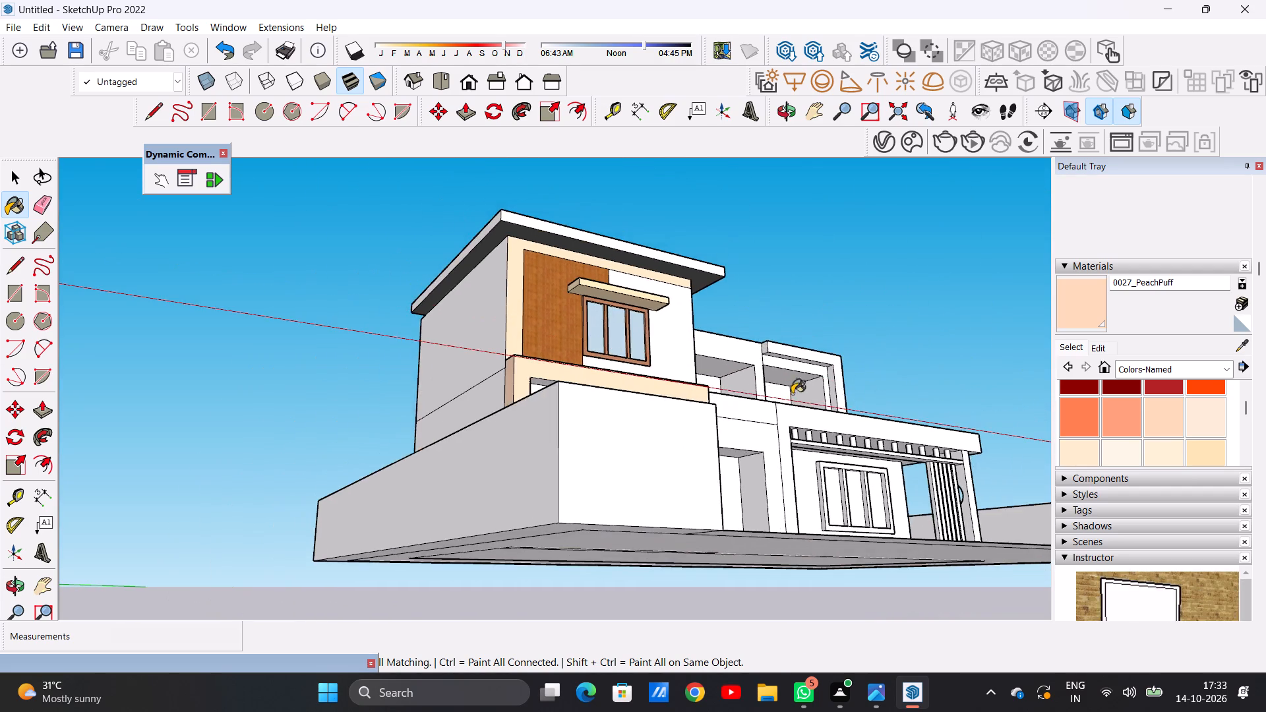
{"action": "middle_click_drag", "start_coordinate": [796, 388], "coordinate": [742, 491]}
{"action": "middle_click_drag", "start_coordinate": [651, 507], "coordinate": [592, 470]}
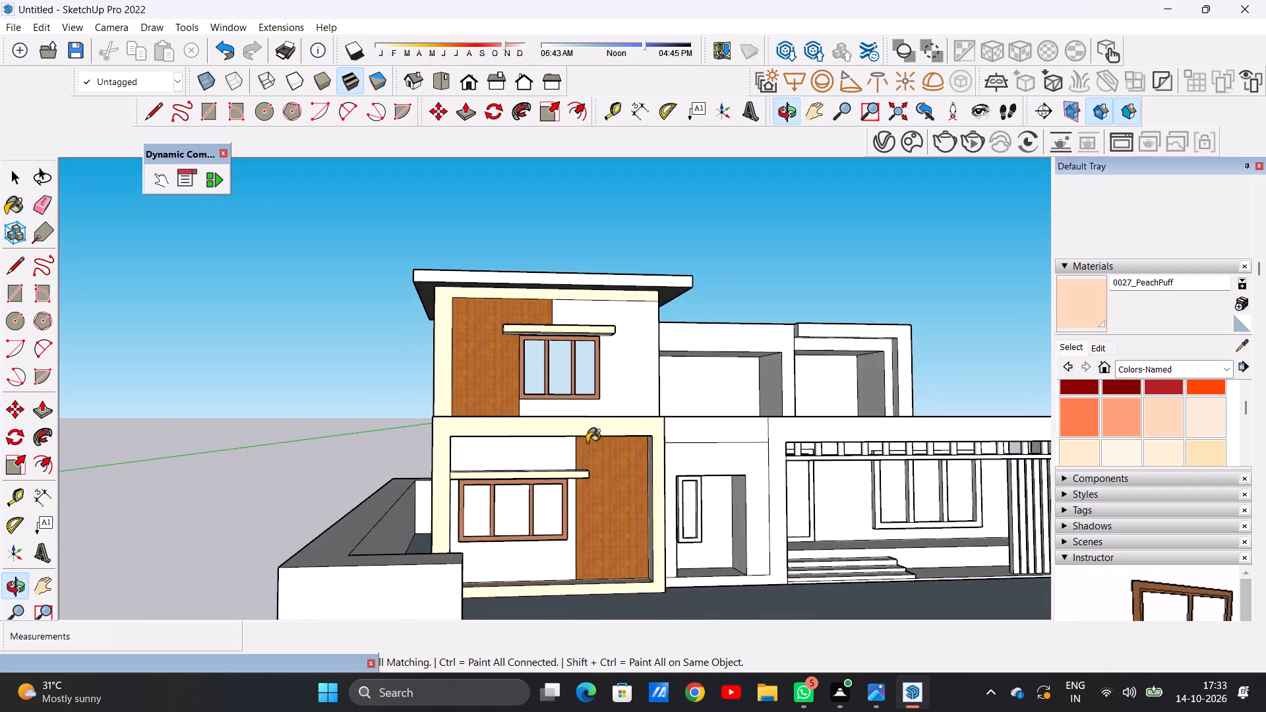
{"action": "scroll", "coordinate": [595, 424], "scroll_direction": "up", "scroll_amount": 7}
{"action": "middle_click_drag", "start_coordinate": [614, 482], "coordinate": [593, 376]}
{"action": "scroll", "coordinate": [598, 390], "scroll_direction": "up", "scroll_amount": 13}
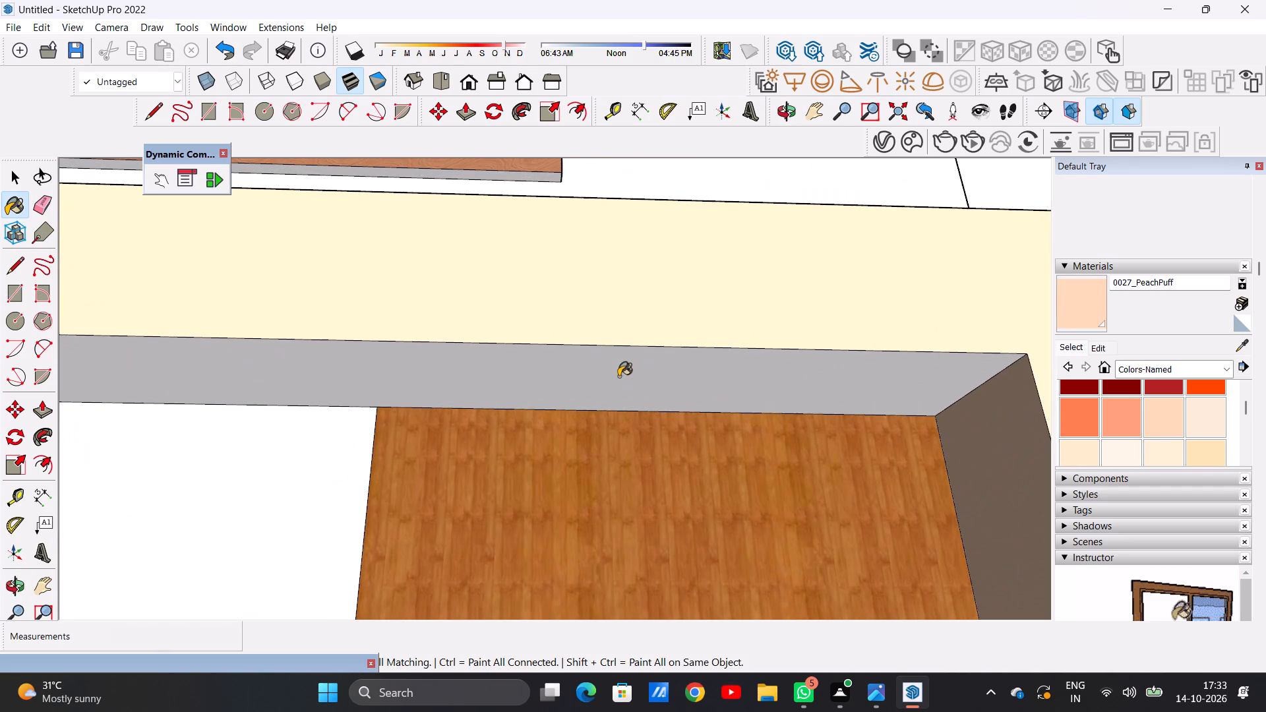
{"action": "left_click", "coordinate": [618, 375]}
Examine the upper-floor walls, the ground-floor frame's inner and lower faces and the adjoining entrance recess for unpainted surfaces.
{"action": "scroll", "coordinate": [585, 487], "scroll_direction": "down", "scroll_amount": 20}
{"action": "scroll", "coordinate": [585, 487], "scroll_direction": "down", "scroll_amount": 10}
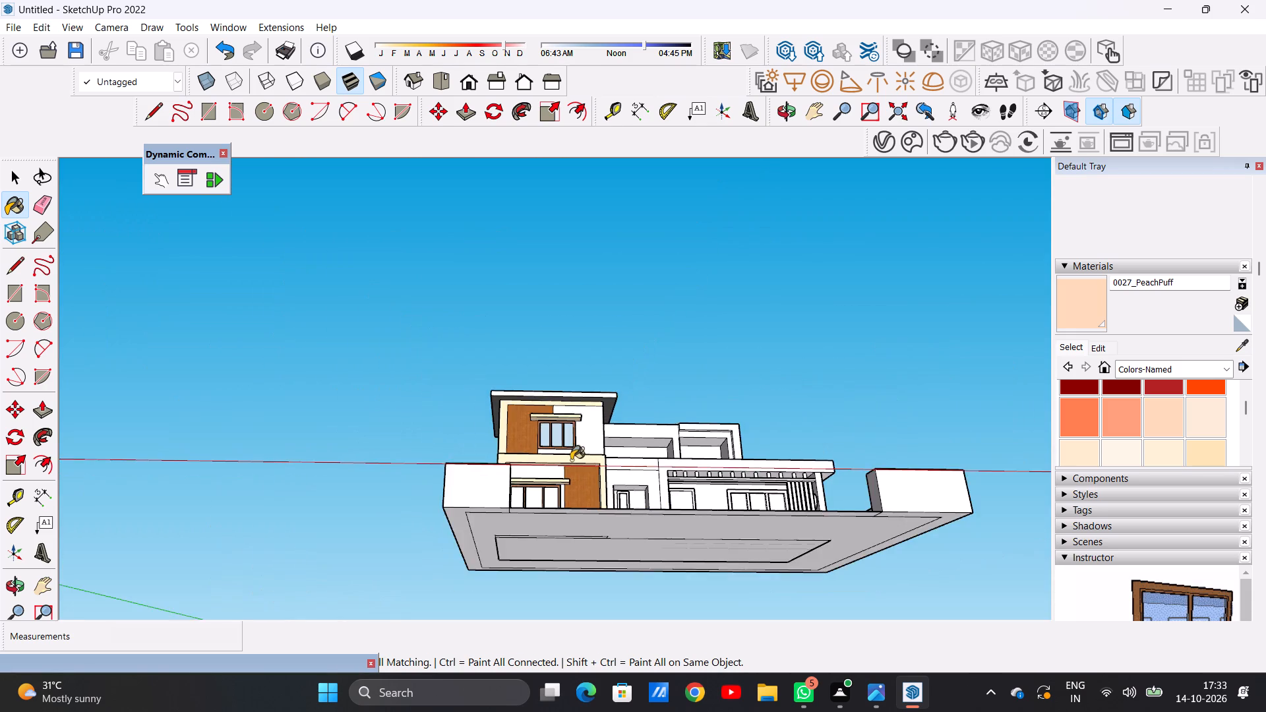
{"action": "middle_click_drag", "start_coordinate": [571, 460], "coordinate": [558, 595]}
{"action": "scroll", "coordinate": [599, 440], "scroll_direction": "up", "scroll_amount": 8}
{"action": "scroll", "coordinate": [545, 383], "scroll_direction": "up", "scroll_amount": 7}
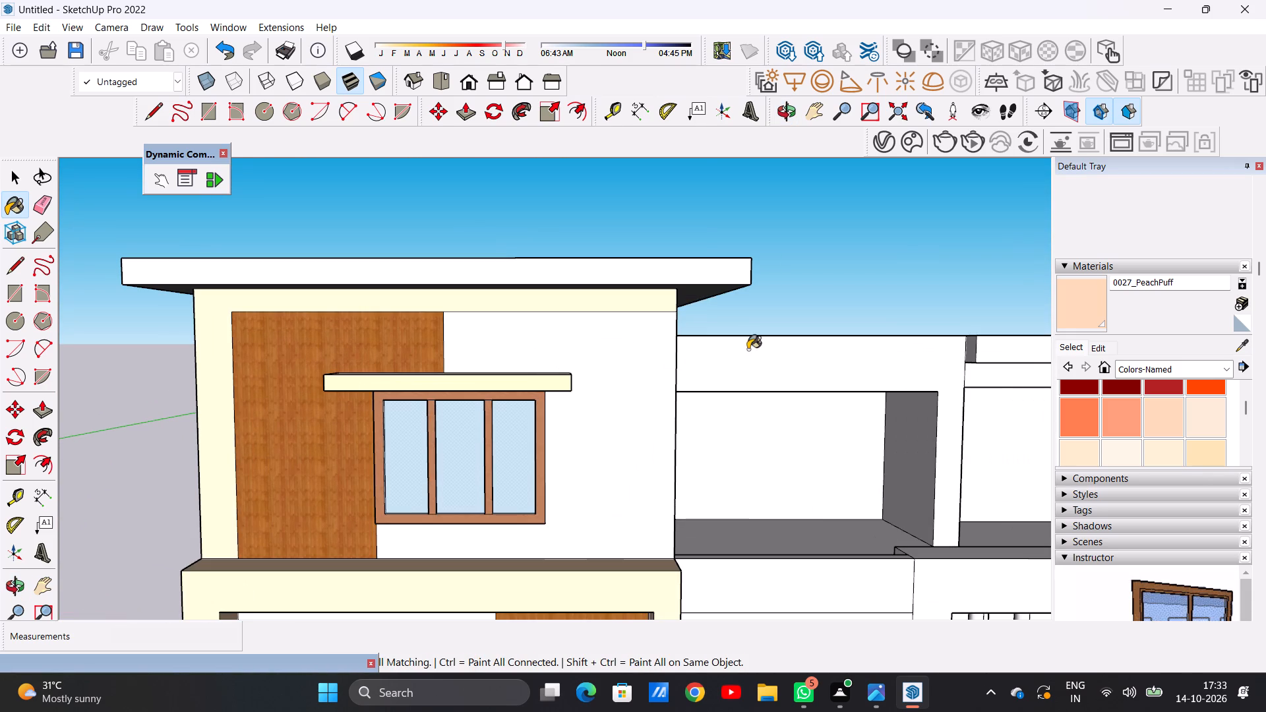
{"action": "middle_click_drag", "start_coordinate": [650, 351], "coordinate": [462, 381]}
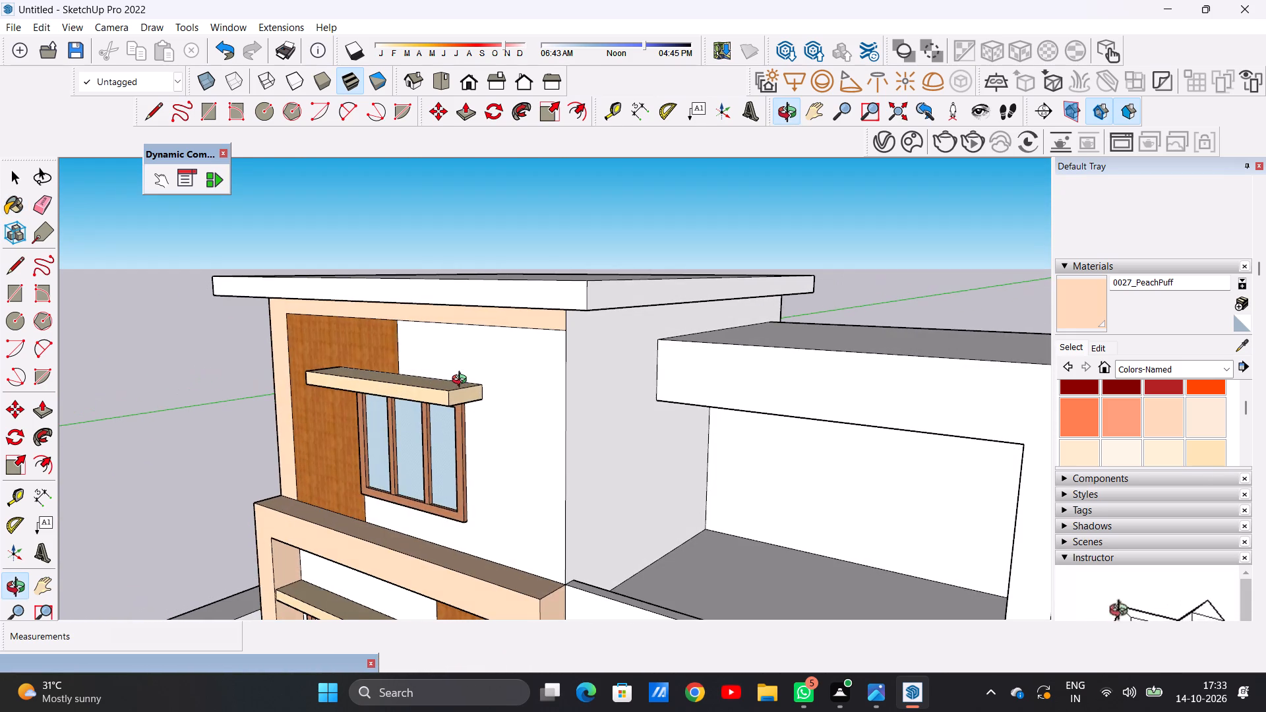
{"action": "middle_click_drag", "start_coordinate": [462, 381], "coordinate": [475, 381]}
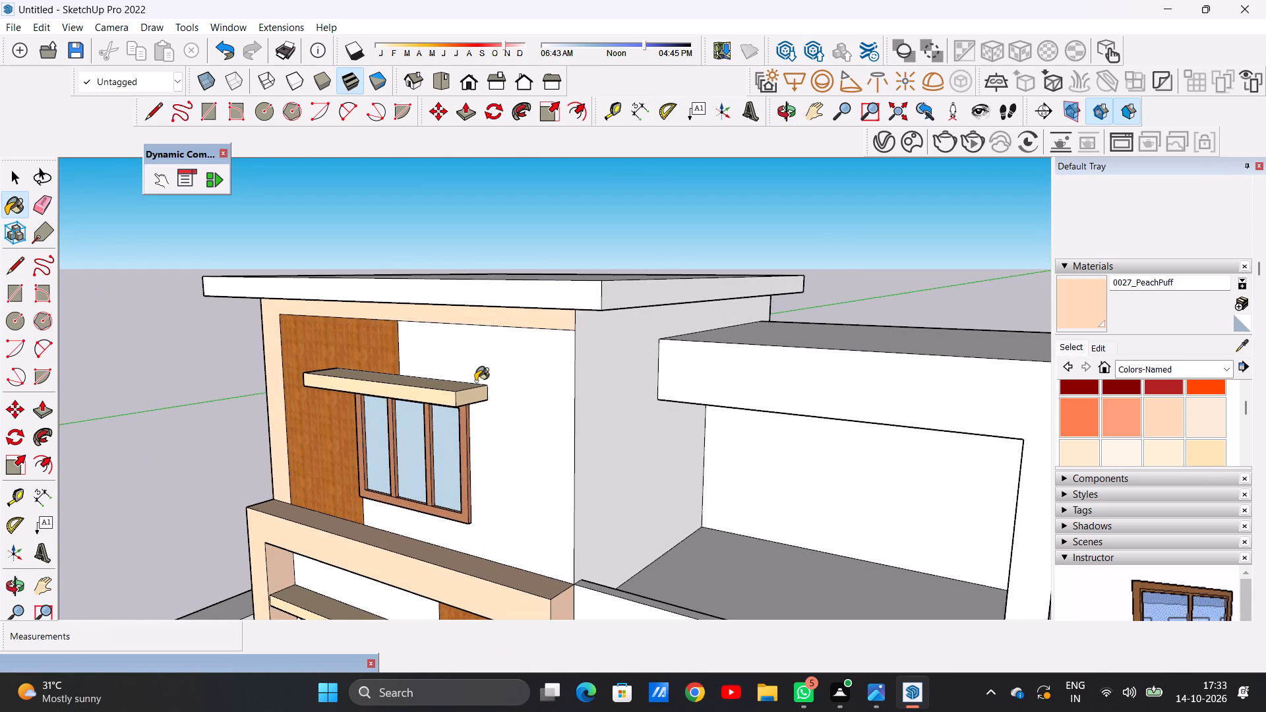
{"action": "scroll", "coordinate": [498, 398], "scroll_direction": "down", "scroll_amount": 5}
{"action": "middle_click_drag", "start_coordinate": [511, 436], "coordinate": [563, 275]}
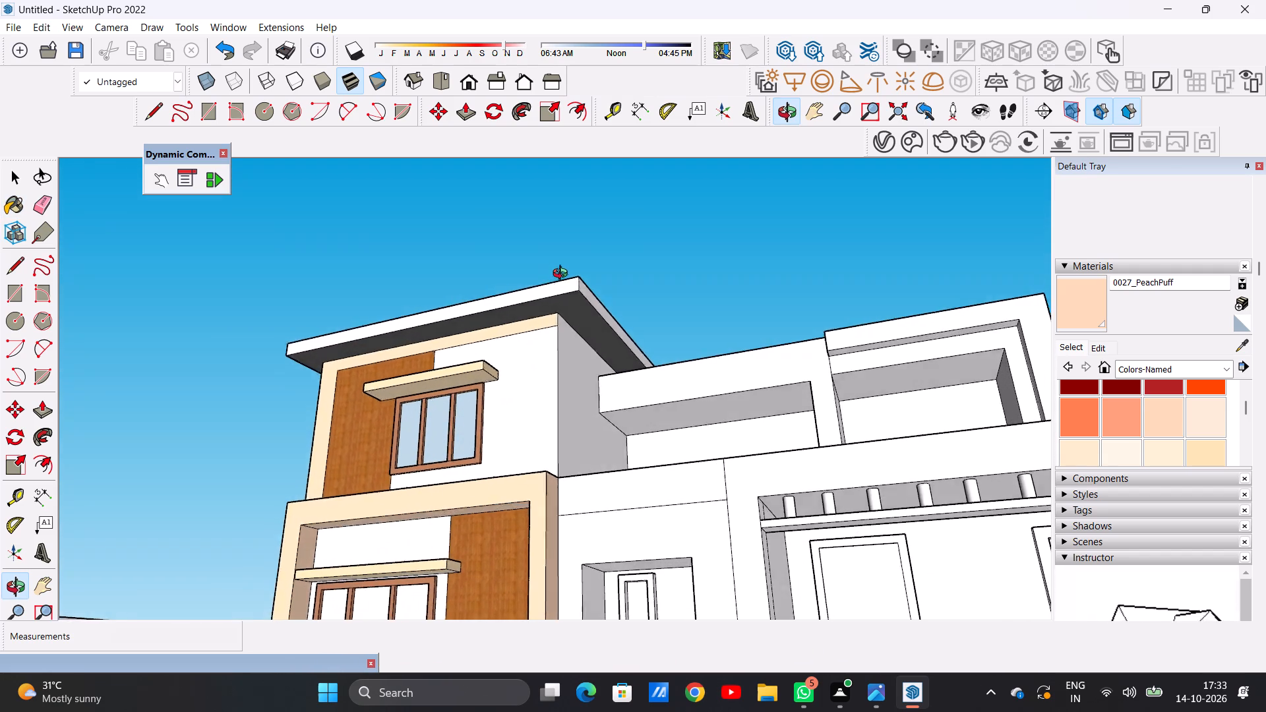
{"action": "middle_click_drag", "start_coordinate": [563, 275], "coordinate": [634, 389]}
{"action": "scroll", "coordinate": [634, 389], "scroll_direction": "down", "scroll_amount": 12}
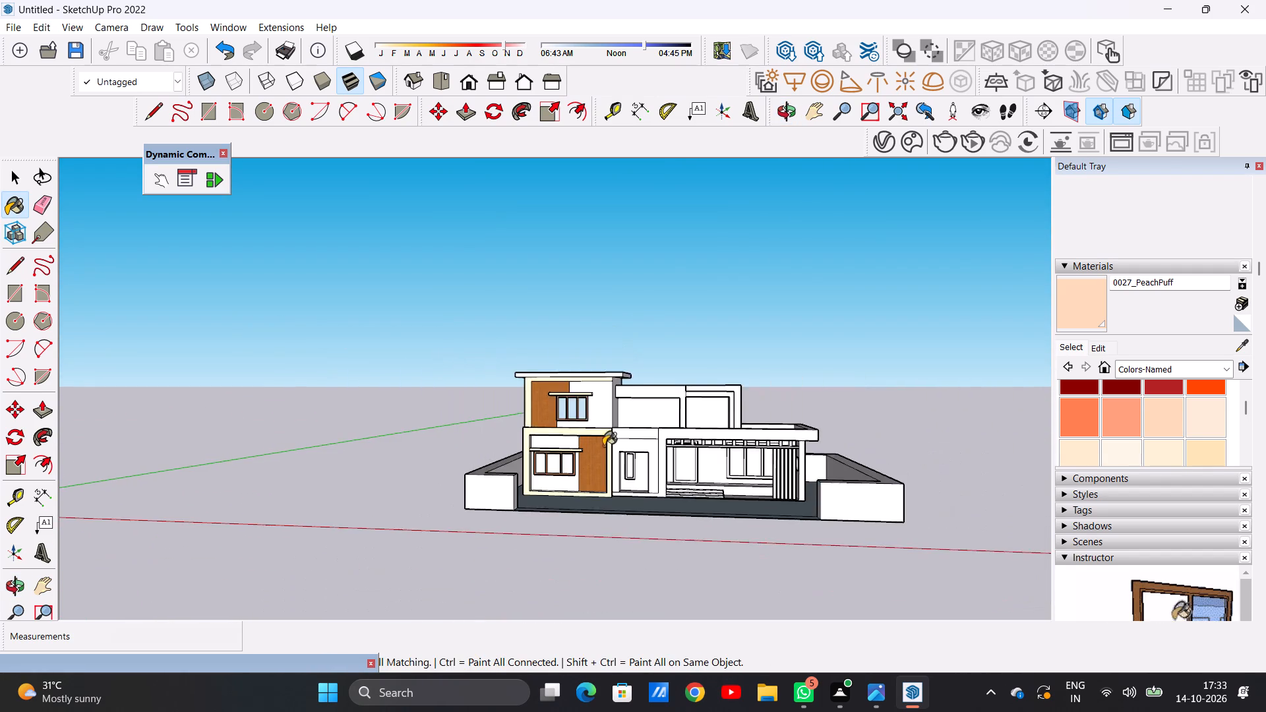
{"action": "scroll", "coordinate": [605, 450], "scroll_direction": "up", "scroll_amount": 14}
{"action": "middle_click_drag", "start_coordinate": [659, 437], "coordinate": [732, 492]}
{"action": "scroll", "coordinate": [721, 475], "scroll_direction": "up", "scroll_amount": 1}
{"action": "scroll", "coordinate": [626, 410], "scroll_direction": "down", "scroll_amount": 10}
{"action": "scroll", "coordinate": [584, 576], "scroll_direction": "up", "scroll_amount": 10}
{"action": "scroll", "coordinate": [634, 476], "scroll_direction": "down", "scroll_amount": 1}
{"action": "scroll", "coordinate": [634, 475], "scroll_direction": "up", "scroll_amount": 10}
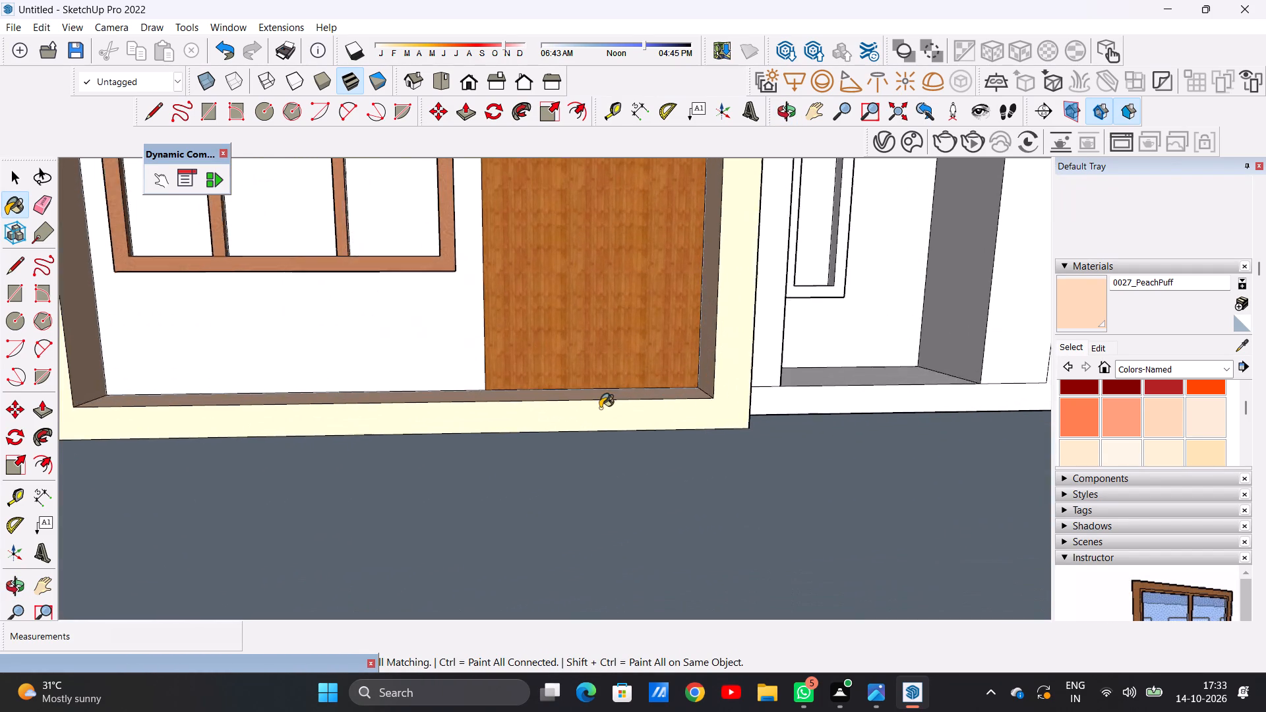
{"action": "scroll", "coordinate": [661, 425], "scroll_direction": "down", "scroll_amount": 6}
{"action": "middle_click_drag", "start_coordinate": [750, 439], "coordinate": [417, 463]}
{"action": "scroll", "coordinate": [572, 432], "scroll_direction": "up", "scroll_amount": 6}
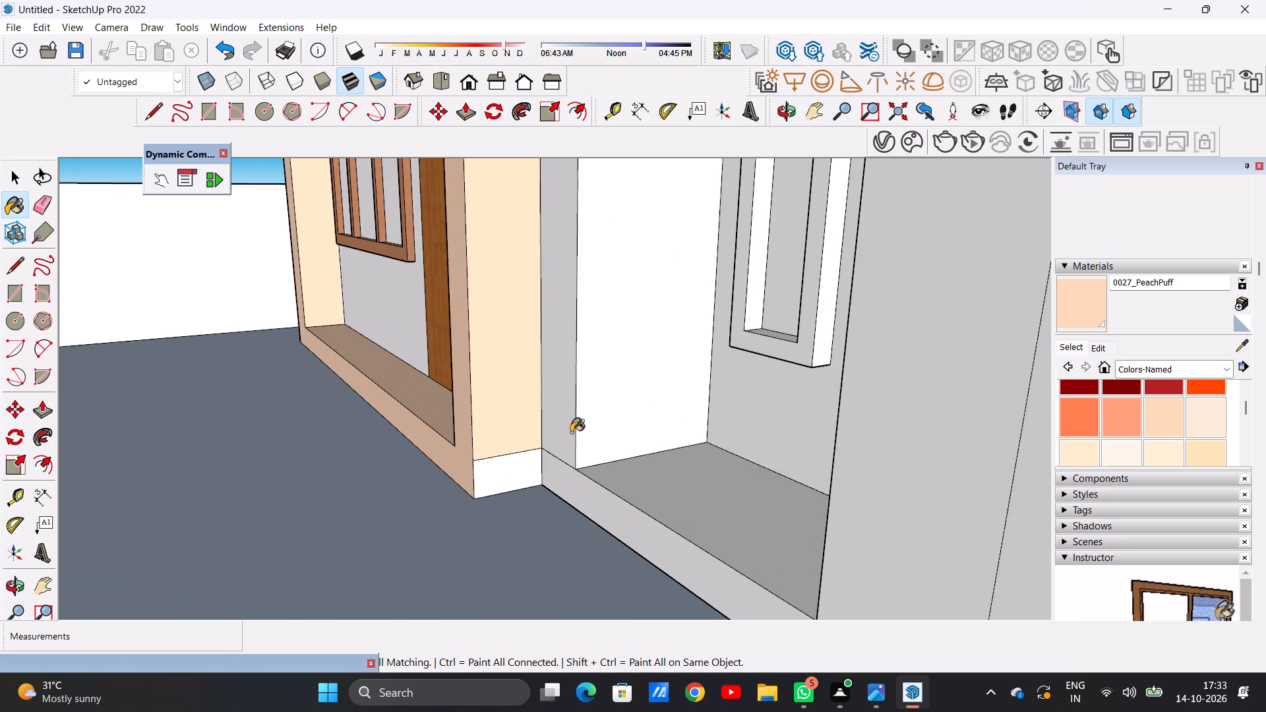
Paint the unpainted bottom strip of the ground-floor frame's outer side, facing the entrance recess, with 0027_PeachPuff.
{"action": "scroll", "coordinate": [504, 469], "scroll_direction": "up", "scroll_amount": 6}
{"action": "left_click", "coordinate": [469, 484]}
{"action": "scroll", "coordinate": [516, 463], "scroll_direction": "down", "scroll_amount": 18}
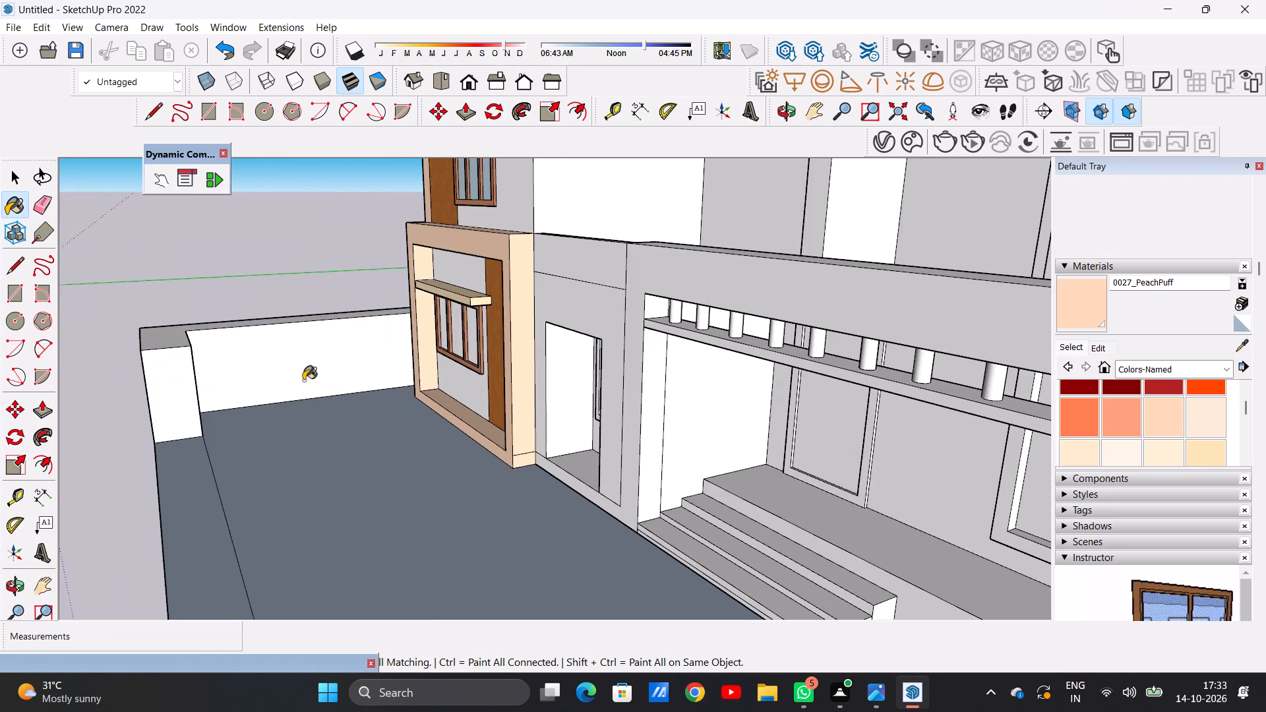
Paint the bottom strip of the ground-floor frame's opposite outer side, facing the boundary wall, with 0027_PeachPuff.
{"action": "middle_click_drag", "start_coordinate": [369, 405], "coordinate": [698, 398]}
{"action": "scroll", "coordinate": [552, 397], "scroll_direction": "down", "scroll_amount": 9}
{"action": "scroll", "coordinate": [297, 413], "scroll_direction": "up", "scroll_amount": 6}
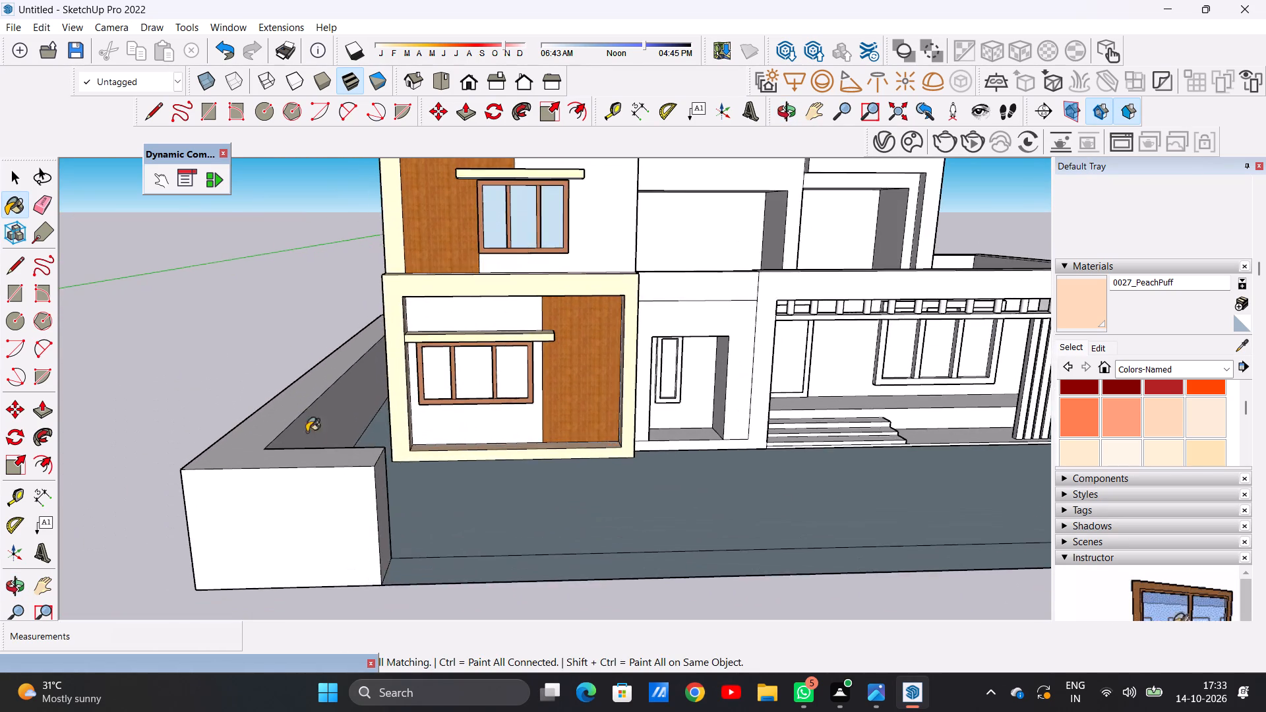
{"action": "middle_click_drag", "start_coordinate": [338, 451], "coordinate": [454, 484]}
{"action": "scroll", "coordinate": [399, 475], "scroll_direction": "up", "scroll_amount": 1}
{"action": "scroll", "coordinate": [398, 476], "scroll_direction": "down", "scroll_amount": 1}
{"action": "scroll", "coordinate": [398, 476], "scroll_direction": "up", "scroll_amount": 20}
{"action": "scroll", "coordinate": [398, 476], "scroll_direction": "up", "scroll_amount": 1}
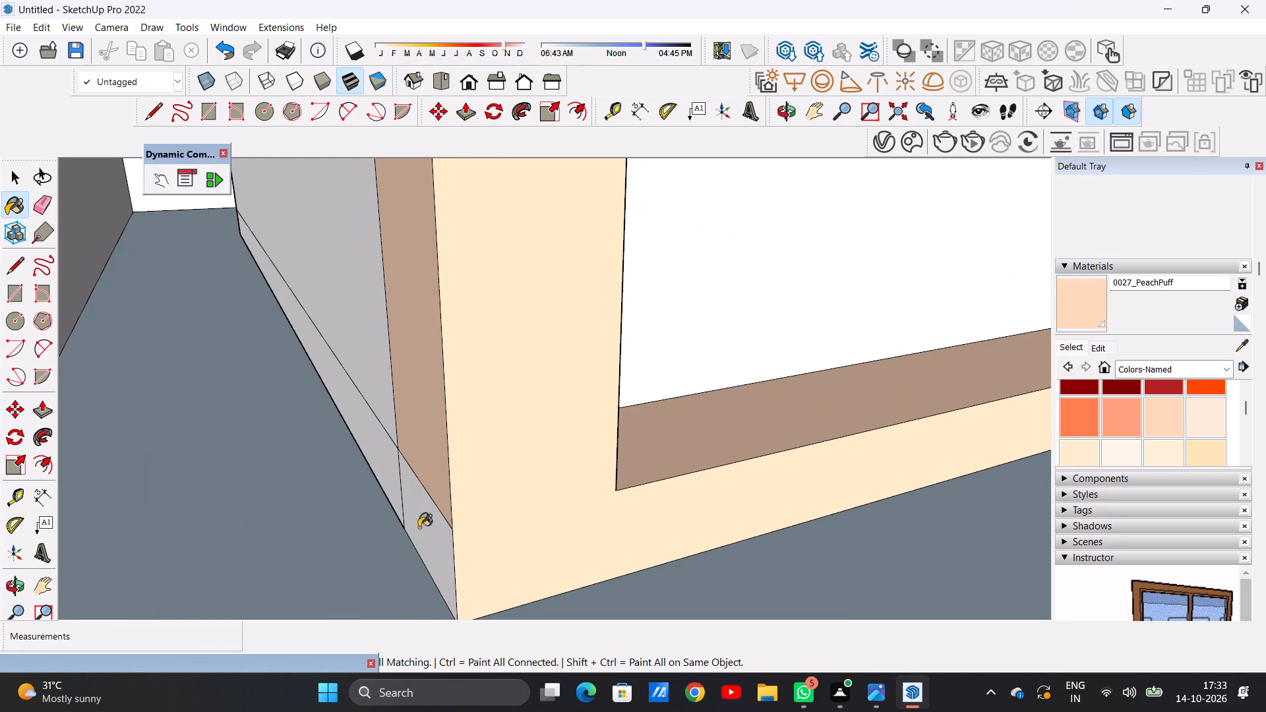
{"action": "left_click", "coordinate": [433, 539]}
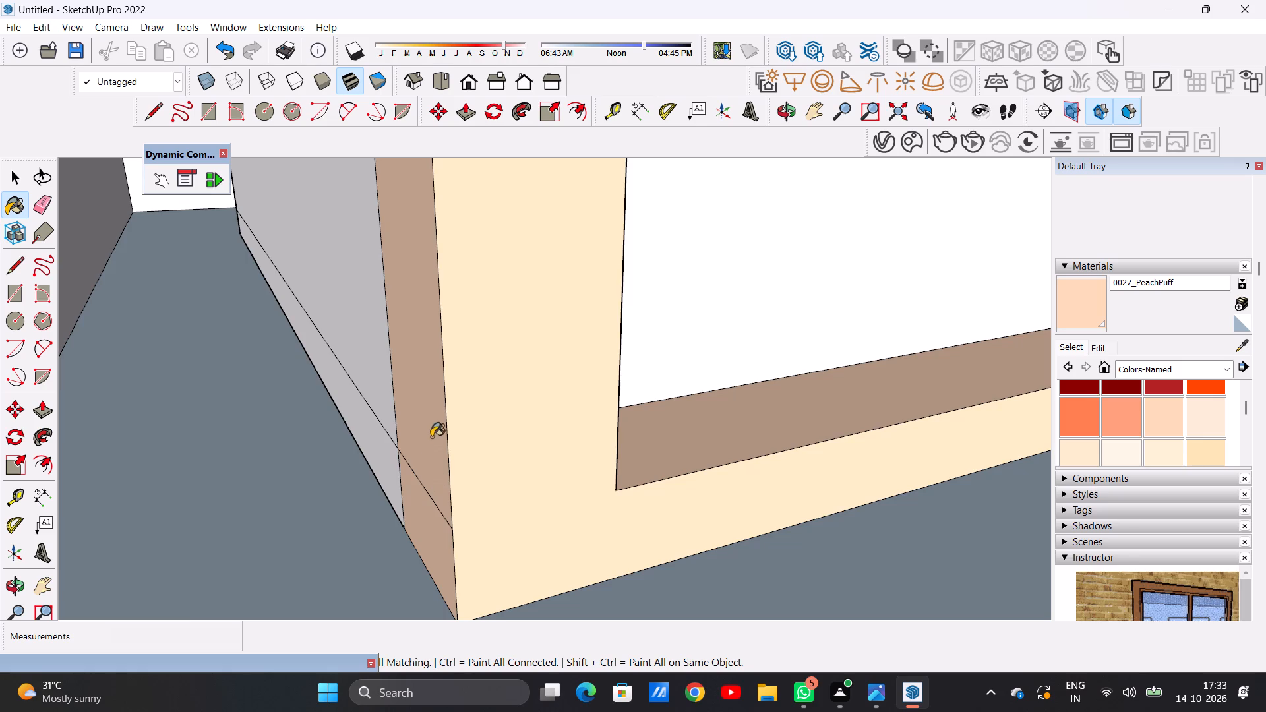
{"action": "scroll", "coordinate": [431, 436], "scroll_direction": "down", "scroll_amount": 20}
{"action": "scroll", "coordinate": [431, 436], "scroll_direction": "down", "scroll_amount": 11}
{"action": "middle_click_drag", "start_coordinate": [741, 331], "coordinate": [527, 312]}
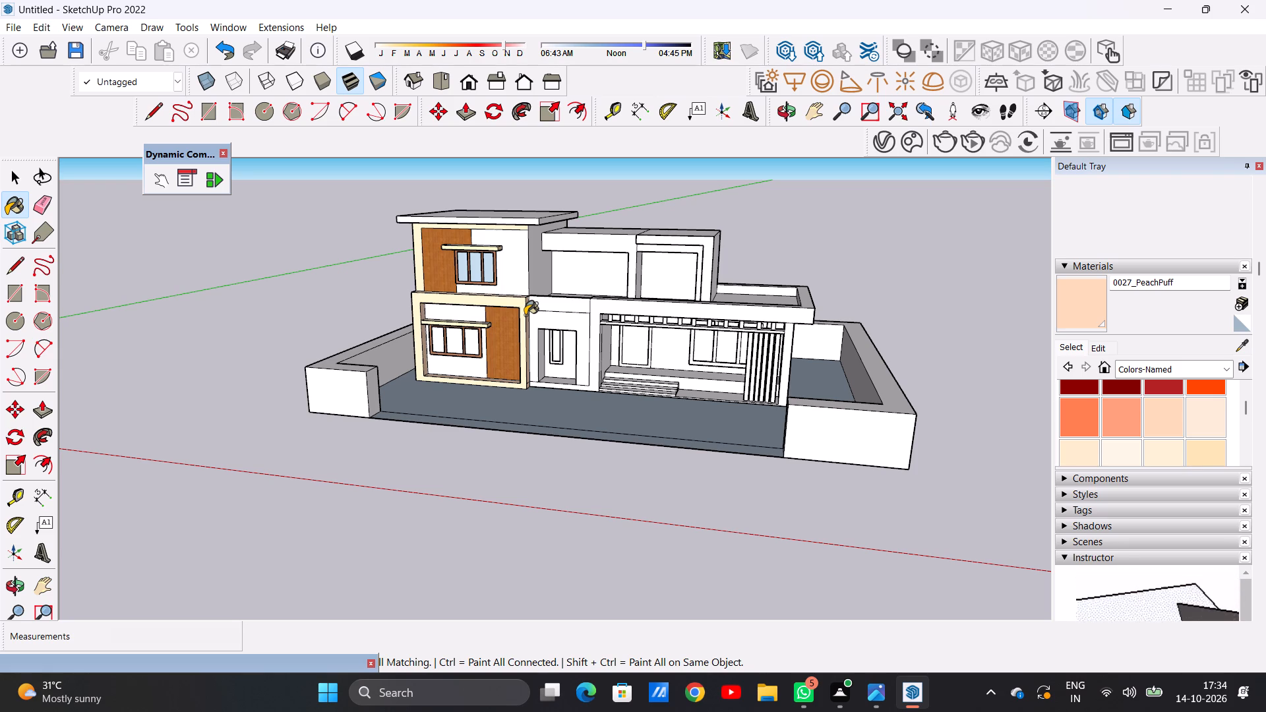
Examine the front facade and the upper-floor projecting frames for surfaces that still need a material.
{"action": "scroll", "coordinate": [489, 368], "scroll_direction": "down", "scroll_amount": 6}
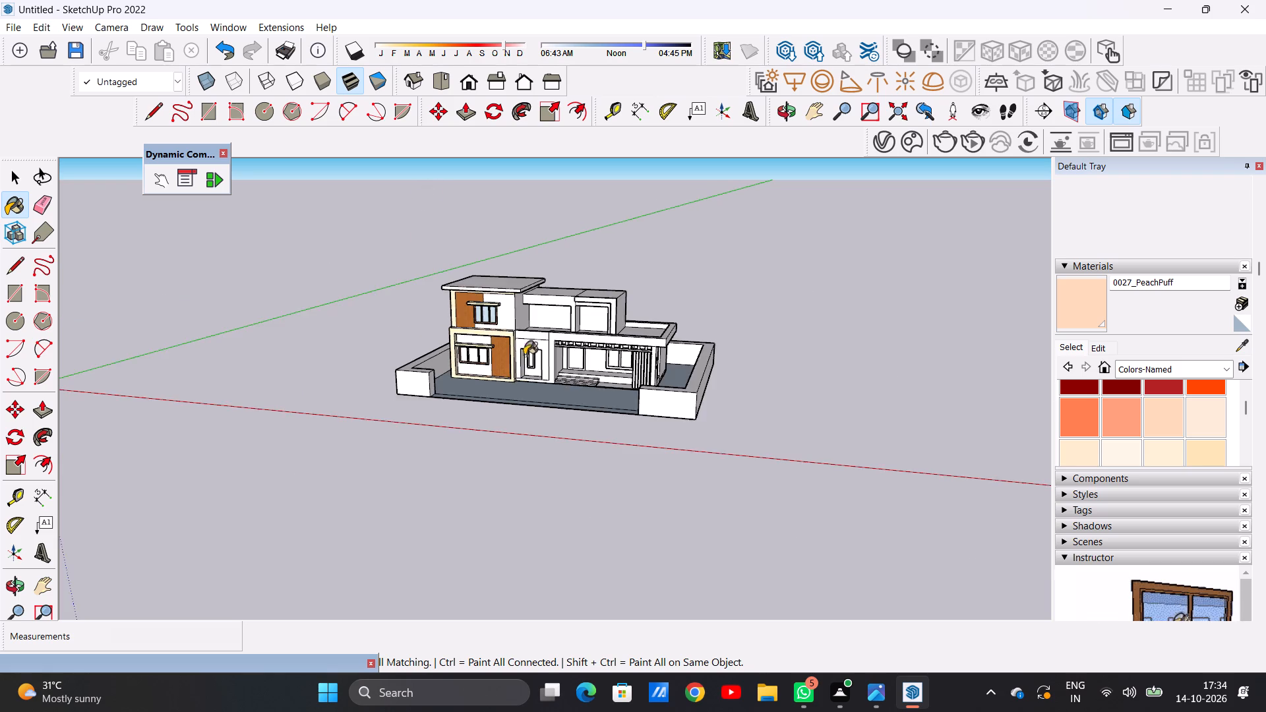
{"action": "scroll", "coordinate": [526, 336], "scroll_direction": "up", "scroll_amount": 15}
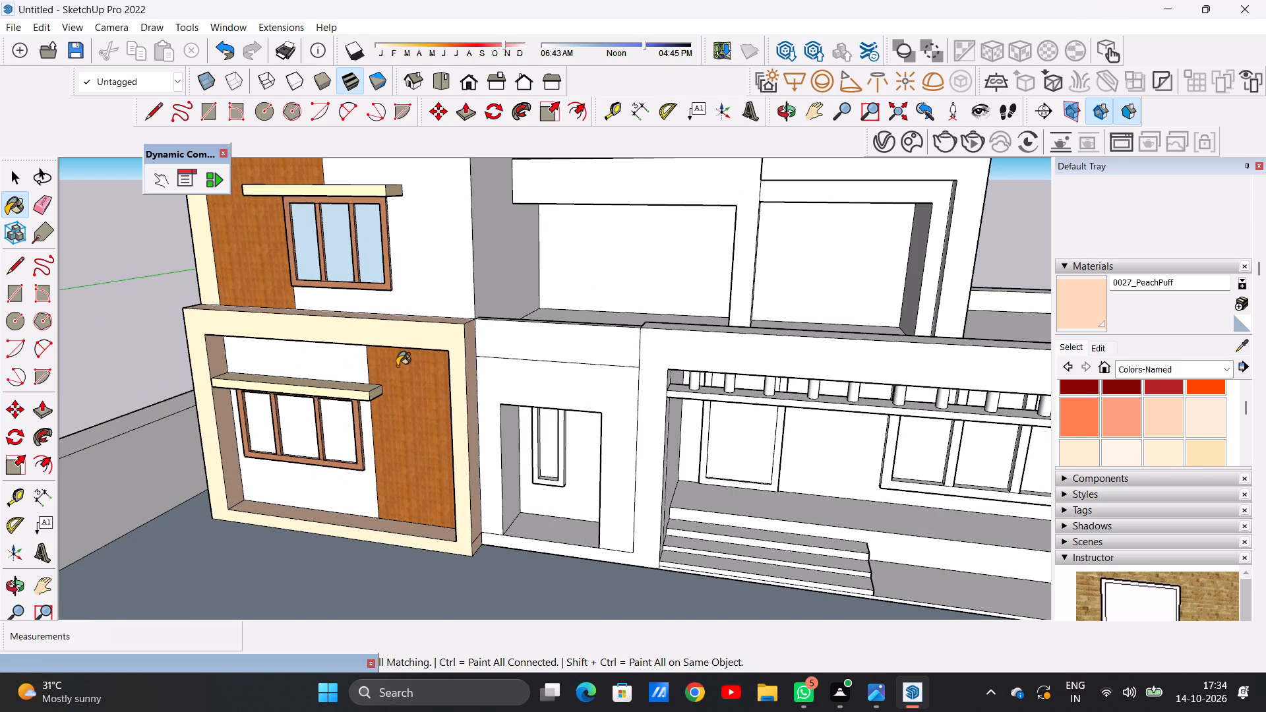
{"action": "scroll", "coordinate": [397, 369], "scroll_direction": "down", "scroll_amount": 6}
{"action": "scroll", "coordinate": [613, 371], "scroll_direction": "down", "scroll_amount": 2}
{"action": "middle_click_drag", "start_coordinate": [604, 344], "coordinate": [698, 314]}
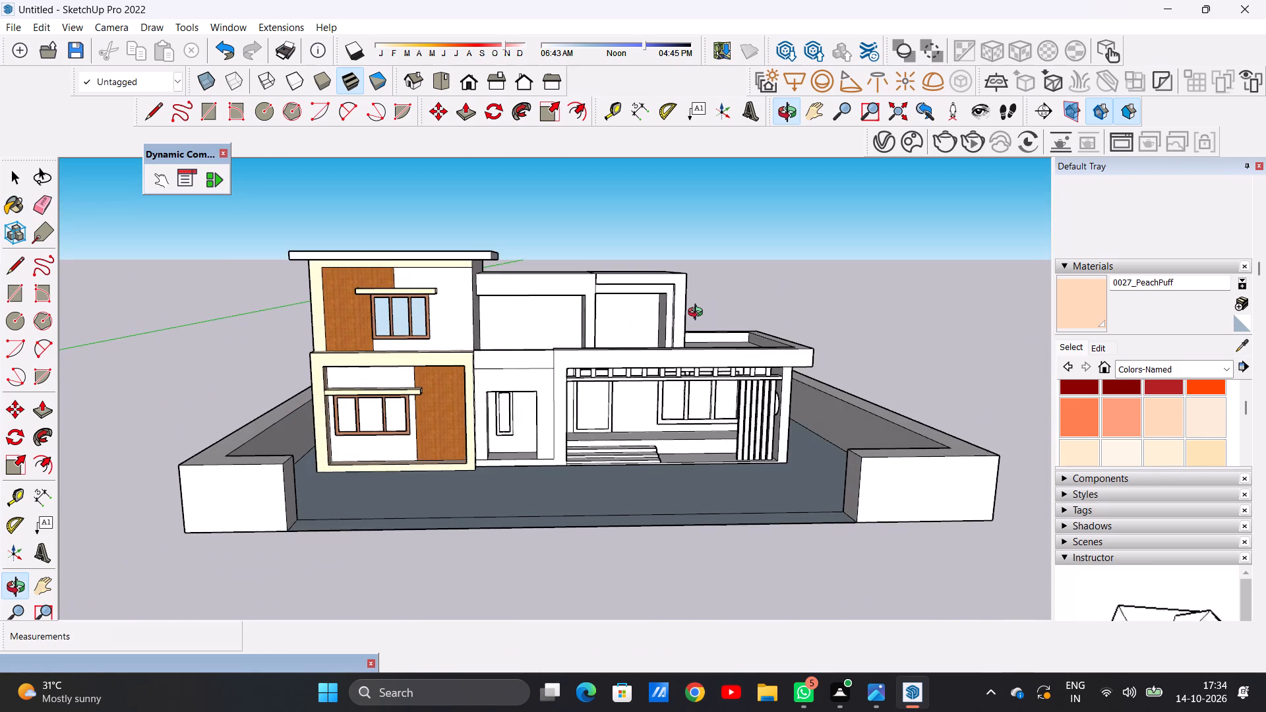
{"action": "middle_click_drag", "start_coordinate": [698, 314], "coordinate": [675, 314]}
{"action": "scroll", "coordinate": [611, 322], "scroll_direction": "up", "scroll_amount": 7}
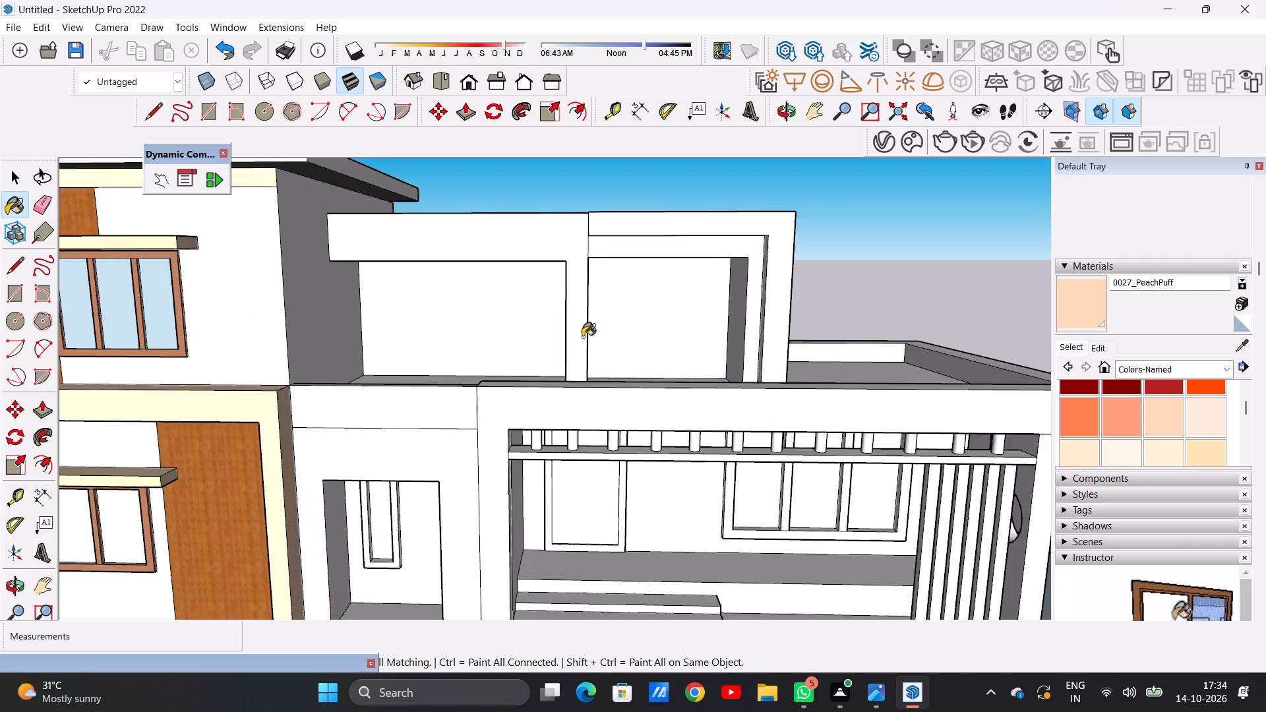
{"action": "scroll", "coordinate": [582, 337], "scroll_direction": "up", "scroll_amount": 2}
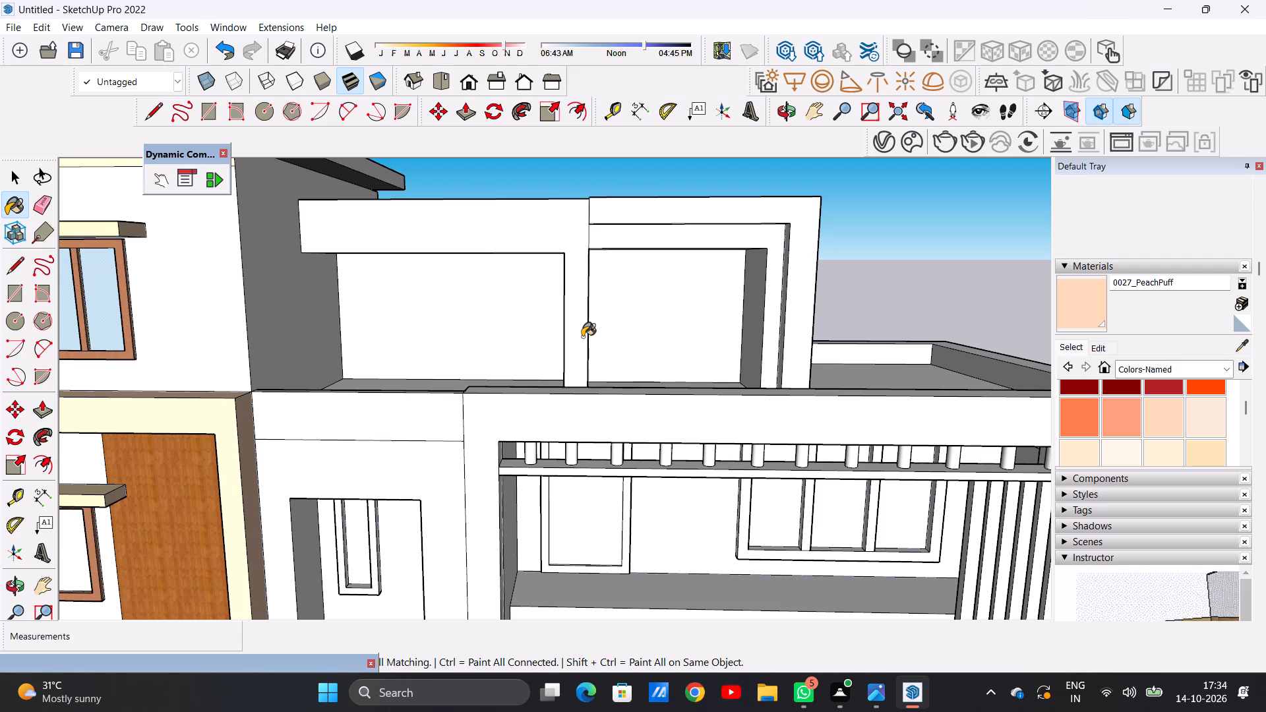
Browse the Synthetic Surfaces material collection for a finish for the upper-floor frame.
{"action": "key", "text": "space"}
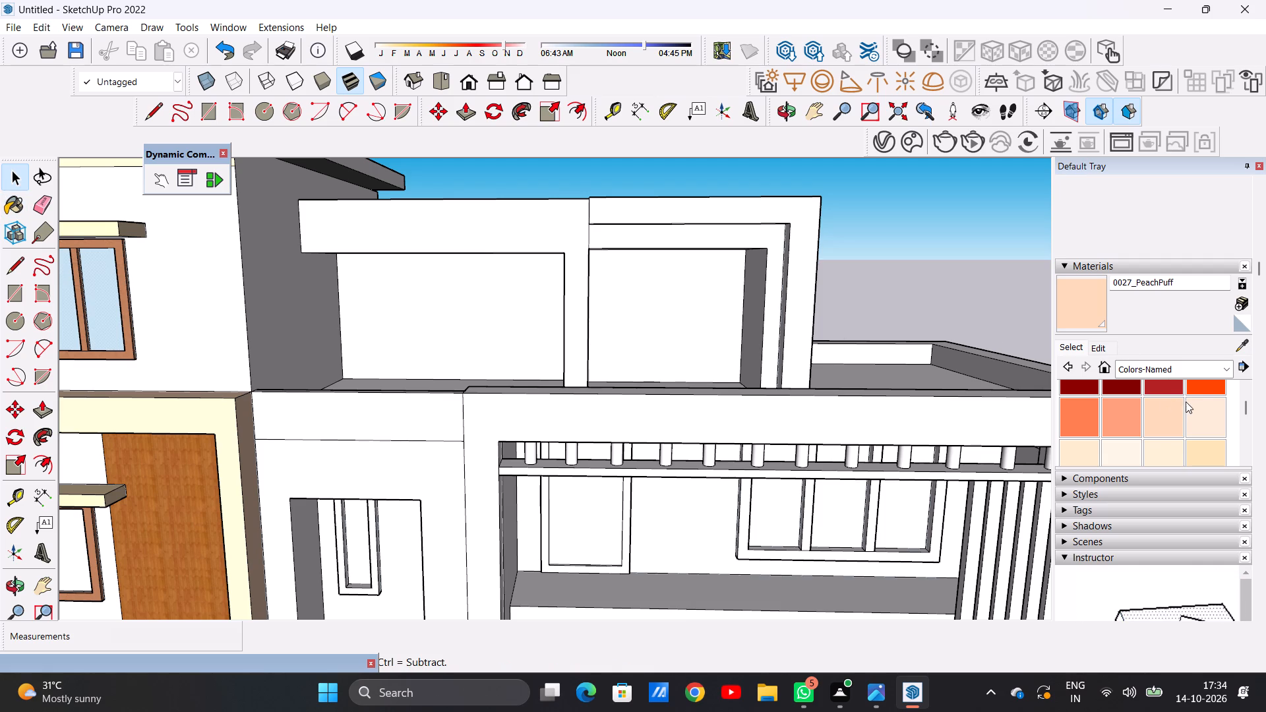
{"action": "left_click", "coordinate": [1217, 367]}
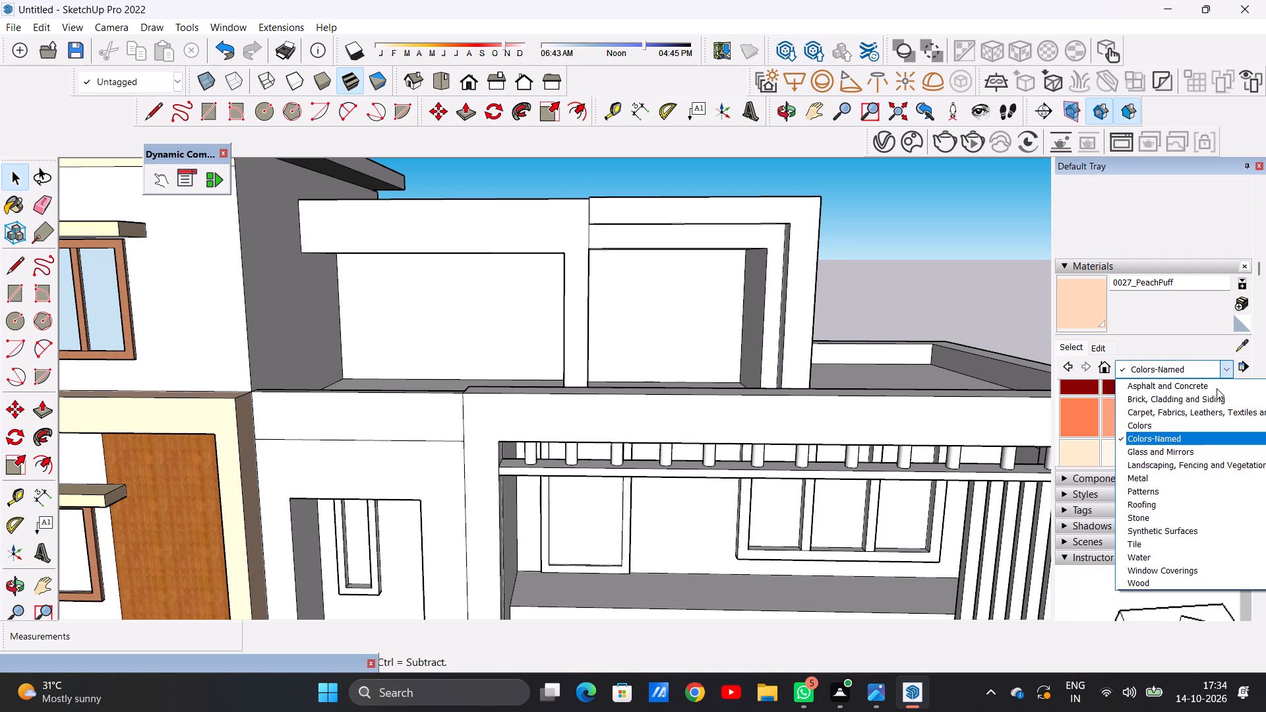
{"action": "left_click", "coordinate": [1164, 532]}
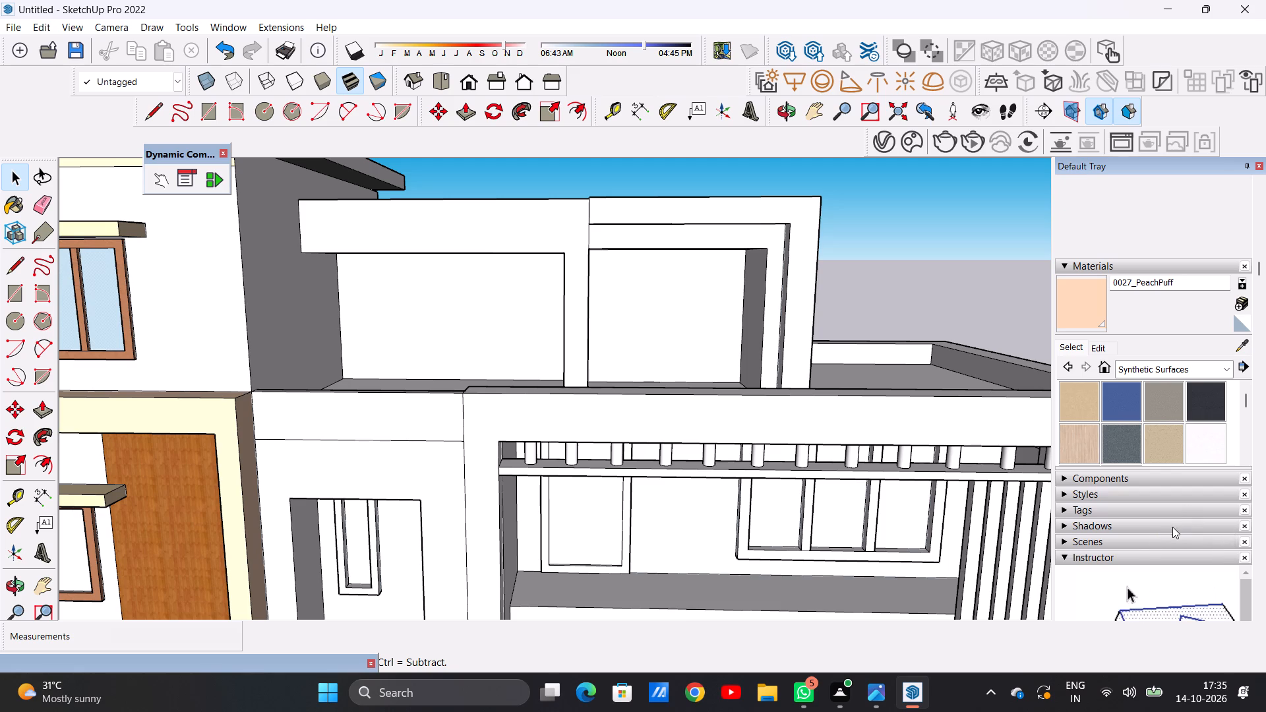
{"action": "scroll", "coordinate": [689, 471], "scroll_direction": "down", "scroll_amount": 10}
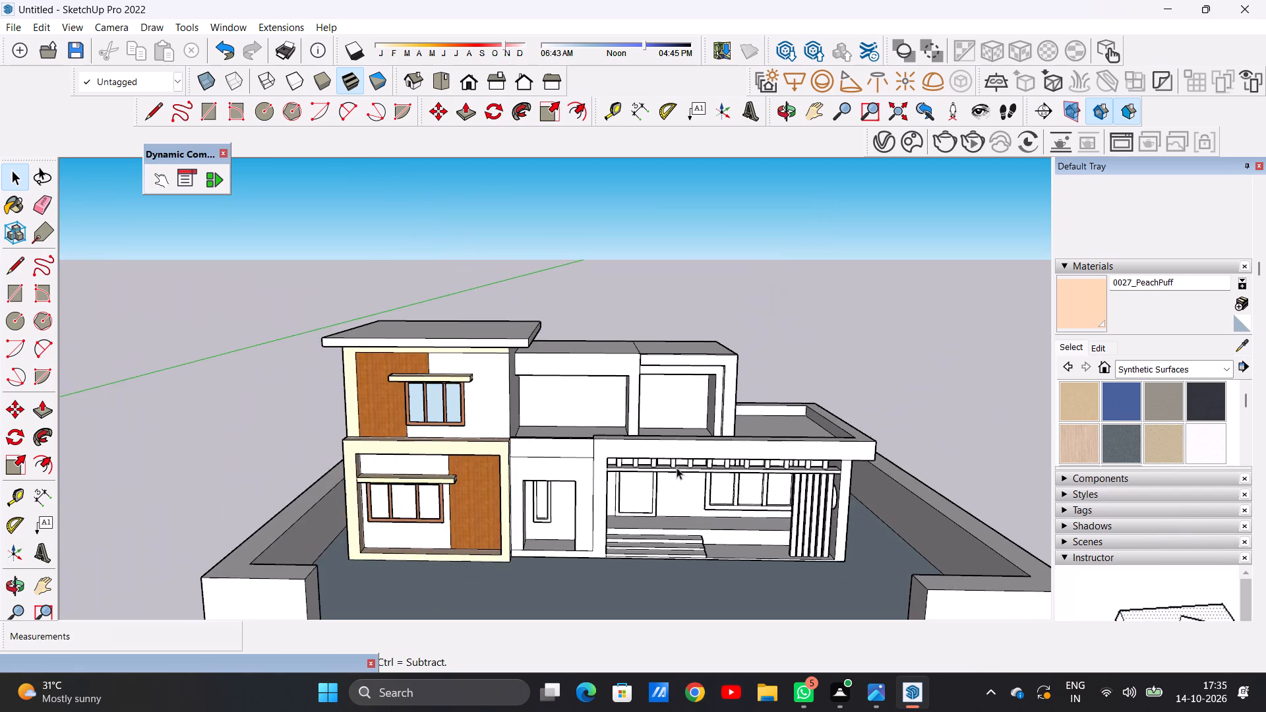
{"action": "scroll", "coordinate": [696, 403], "scroll_direction": "up", "scroll_amount": 7}
{"action": "middle_click_drag", "start_coordinate": [696, 403], "coordinate": [703, 351]}
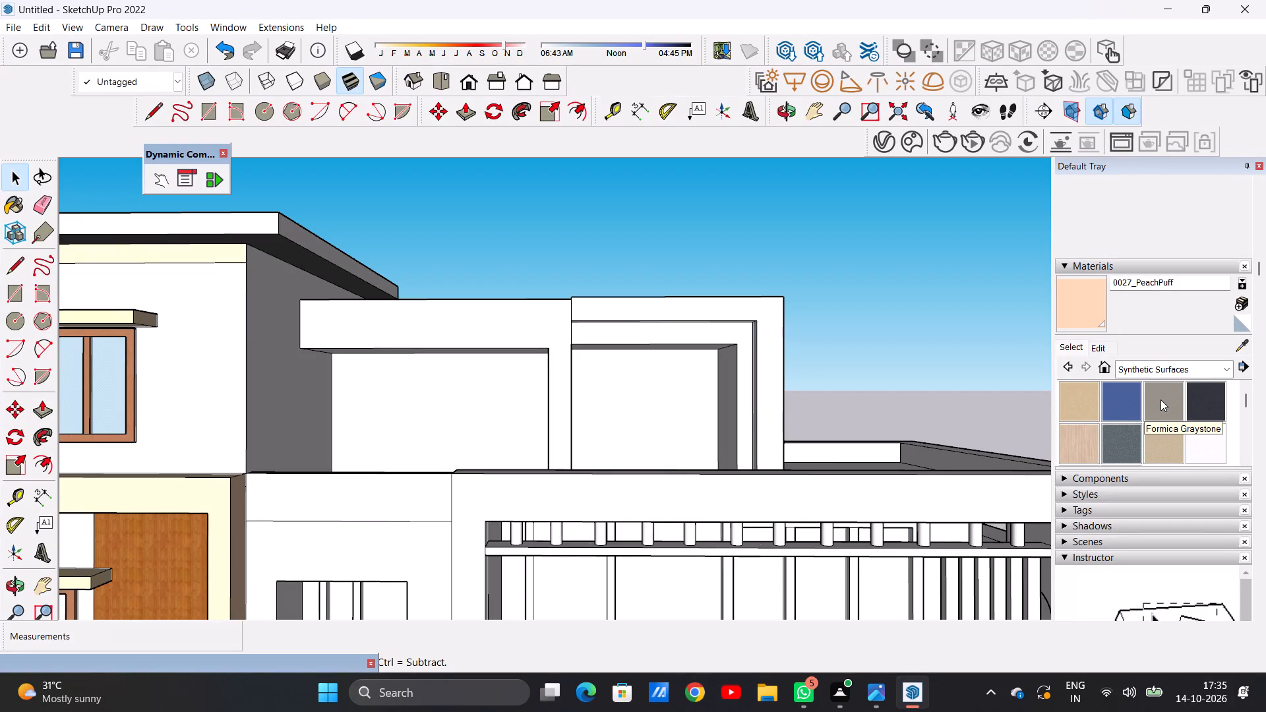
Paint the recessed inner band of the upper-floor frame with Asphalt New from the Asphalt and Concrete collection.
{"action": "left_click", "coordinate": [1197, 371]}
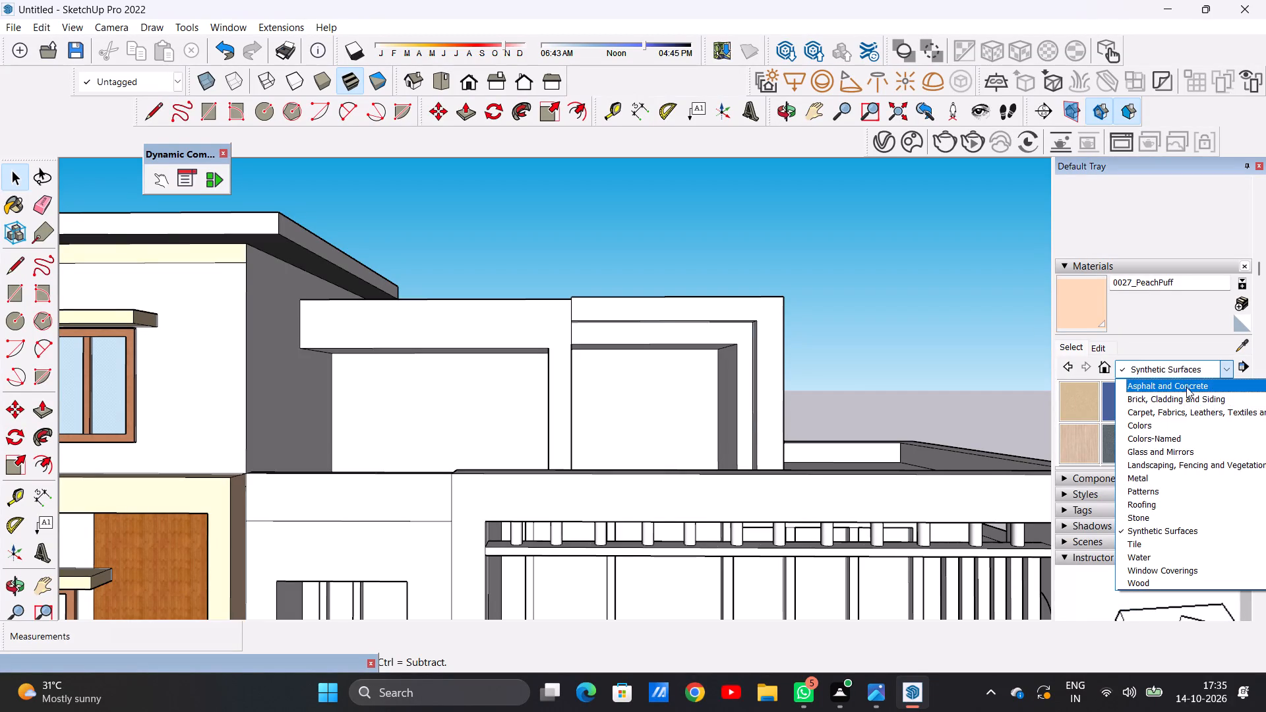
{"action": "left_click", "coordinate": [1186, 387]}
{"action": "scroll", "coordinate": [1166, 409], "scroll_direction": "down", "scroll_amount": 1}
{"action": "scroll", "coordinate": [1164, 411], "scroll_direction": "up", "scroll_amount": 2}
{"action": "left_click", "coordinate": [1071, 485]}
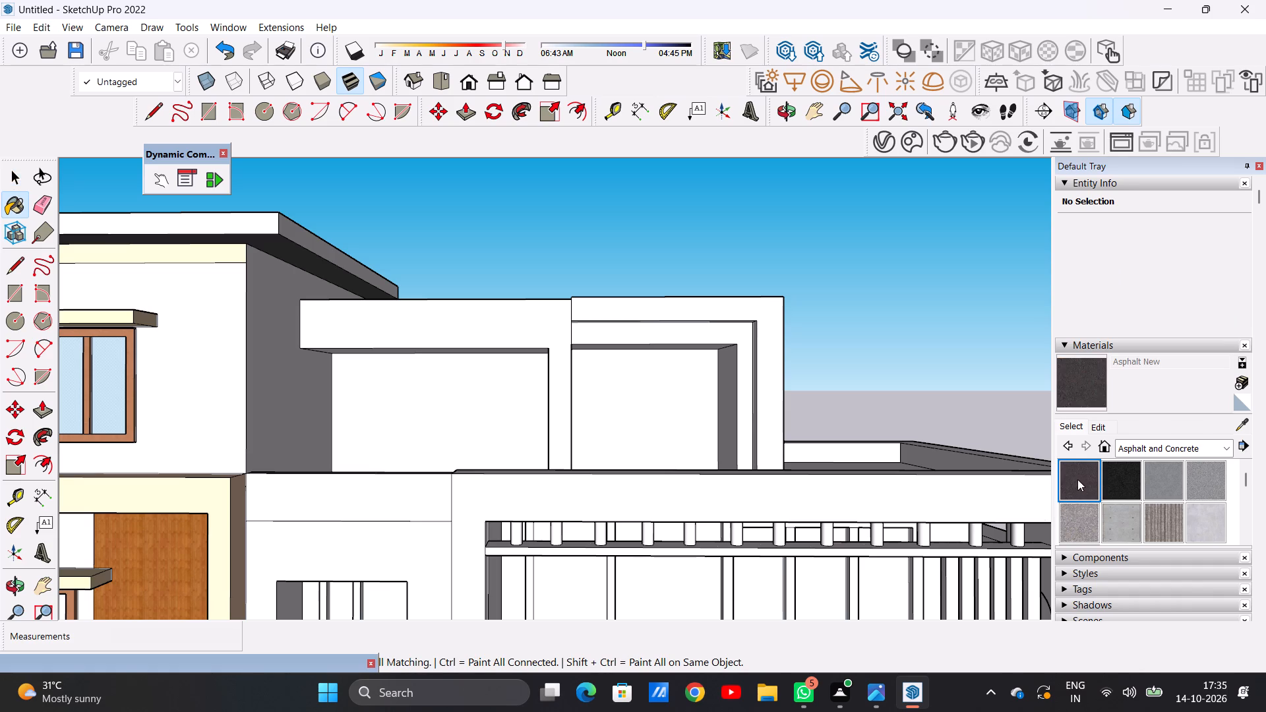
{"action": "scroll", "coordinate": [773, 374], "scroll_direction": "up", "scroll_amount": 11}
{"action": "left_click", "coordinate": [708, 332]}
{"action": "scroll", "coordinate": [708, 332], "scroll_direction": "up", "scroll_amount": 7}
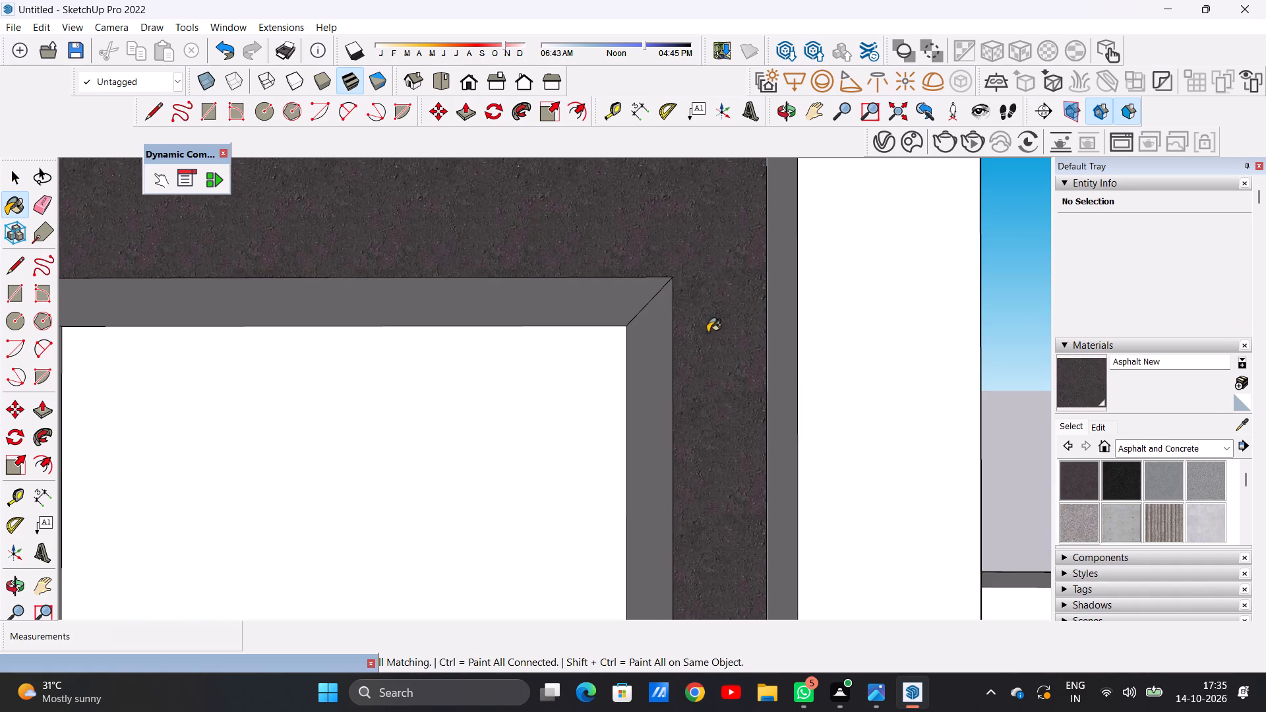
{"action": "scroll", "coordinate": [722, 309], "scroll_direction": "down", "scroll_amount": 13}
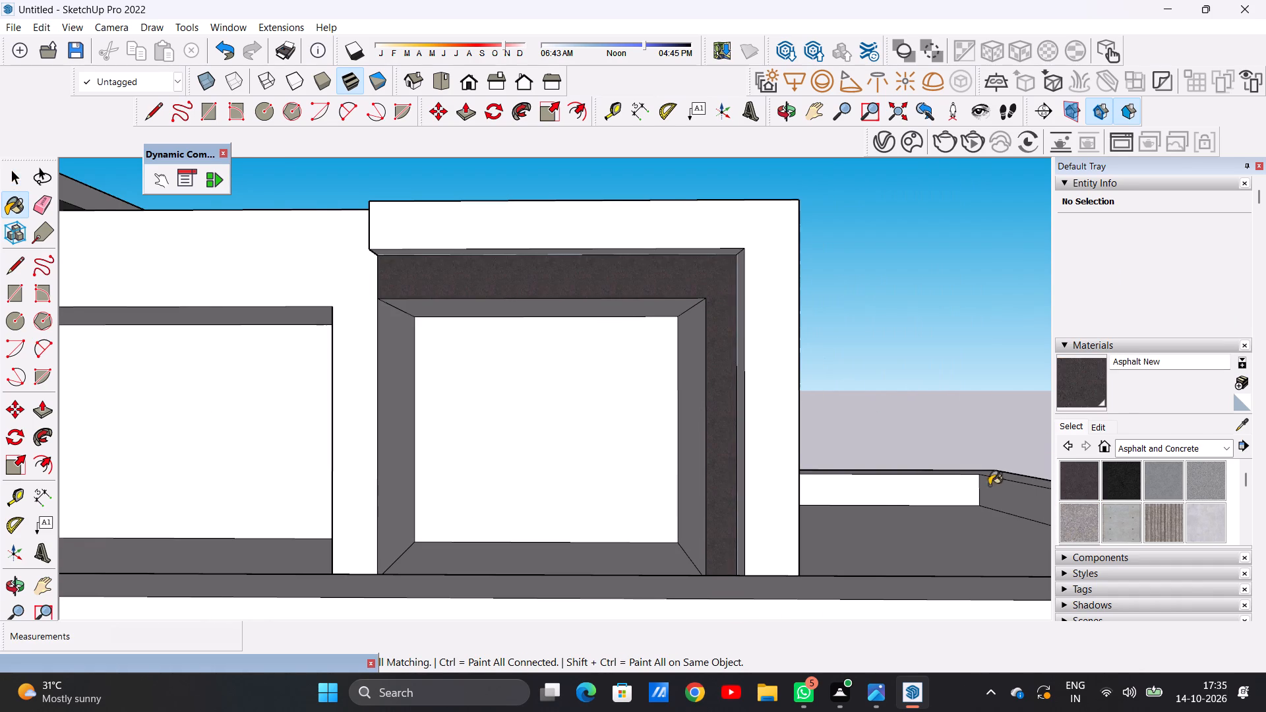
Paint the recessed inner band of the upper-floor frame with Blacktop Old 01 from the Asphalt and Concrete collection.
{"action": "left_click", "coordinate": [1170, 483]}
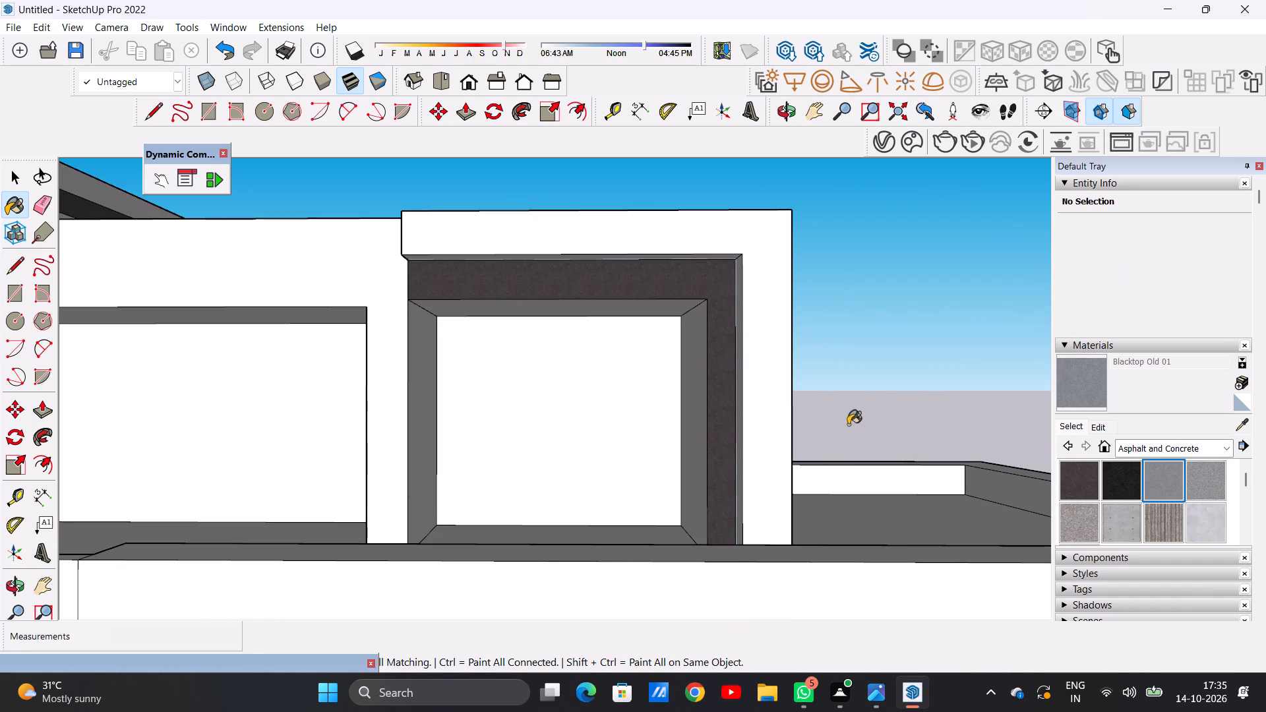
{"action": "left_click", "coordinate": [724, 416]}
{"action": "scroll", "coordinate": [718, 415], "scroll_direction": "up", "scroll_amount": 15}
{"action": "scroll", "coordinate": [717, 414], "scroll_direction": "down", "scroll_amount": 7}
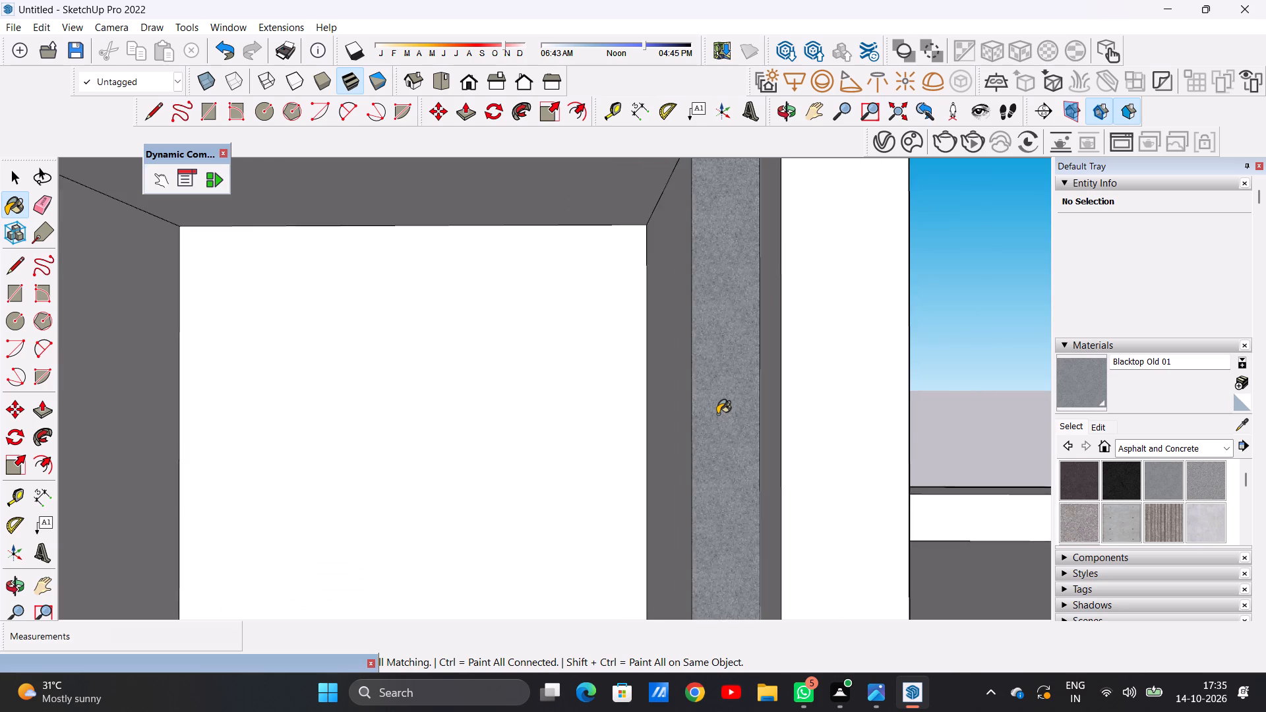
{"action": "scroll", "coordinate": [717, 414], "scroll_direction": "down", "scroll_amount": 12}
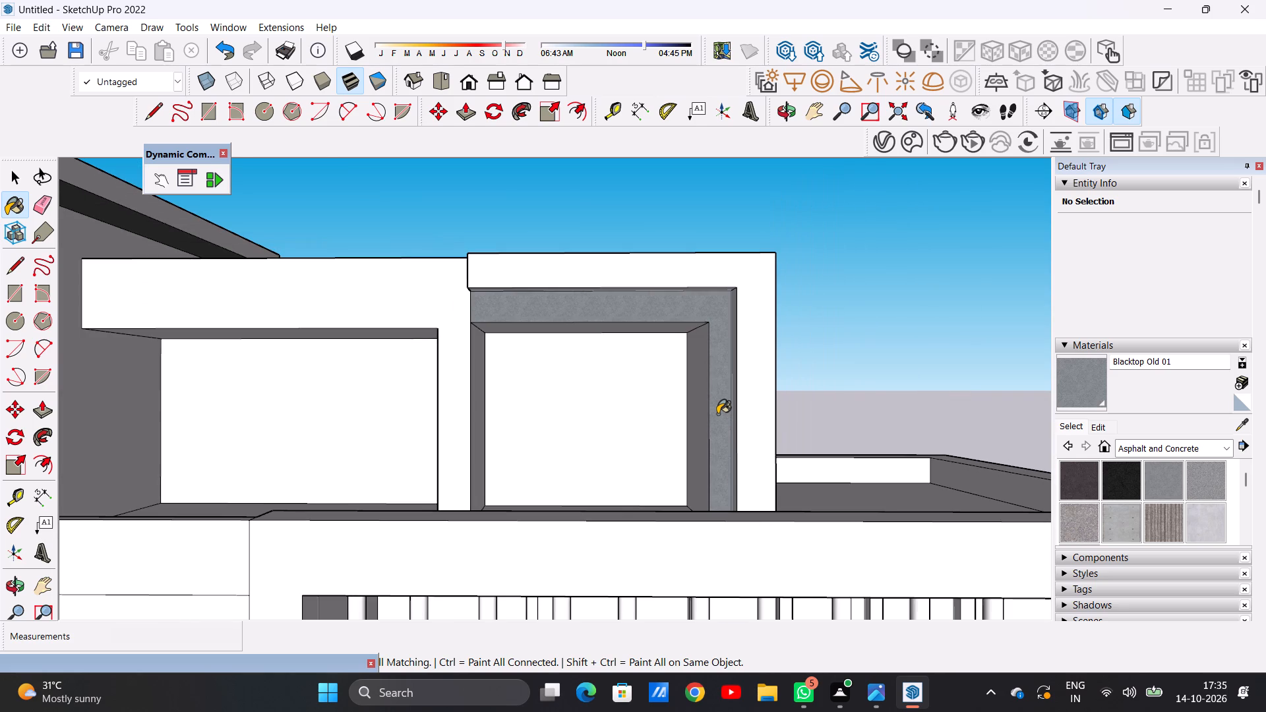
{"action": "middle_click_drag", "start_coordinate": [715, 414], "coordinate": [692, 413]}
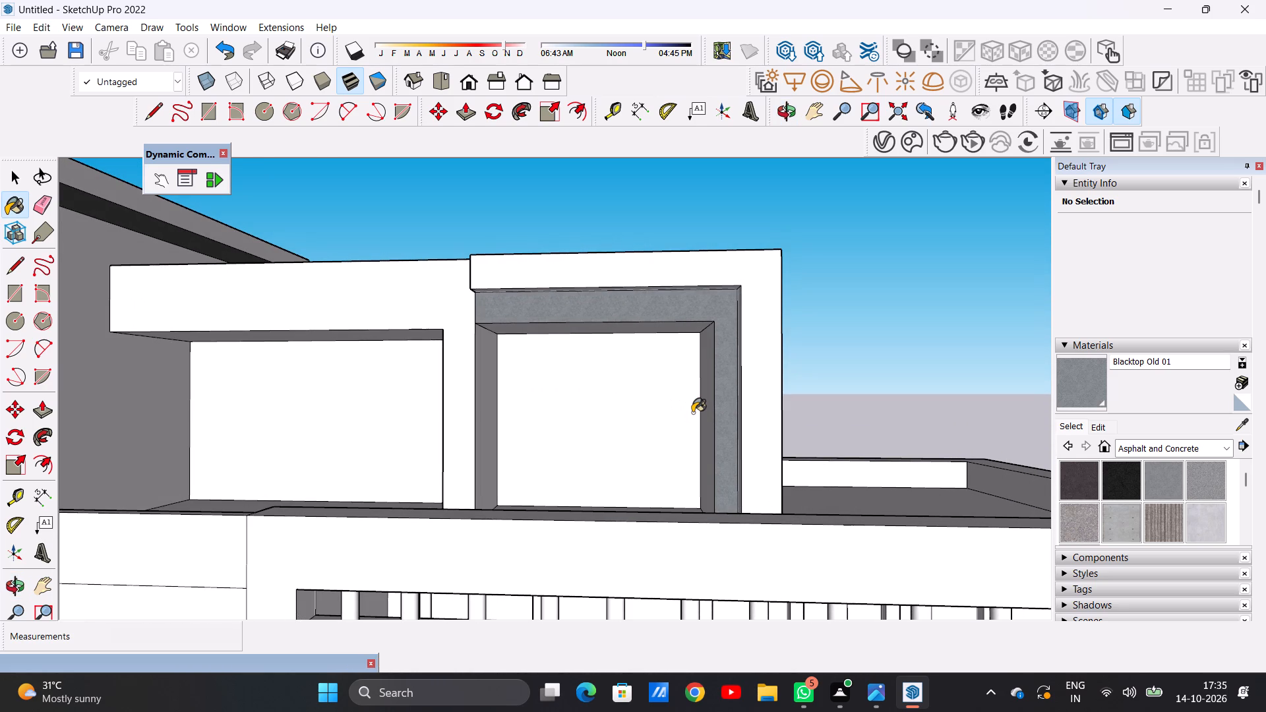
{"action": "scroll", "coordinate": [721, 413], "scroll_direction": "down", "scroll_amount": 7}
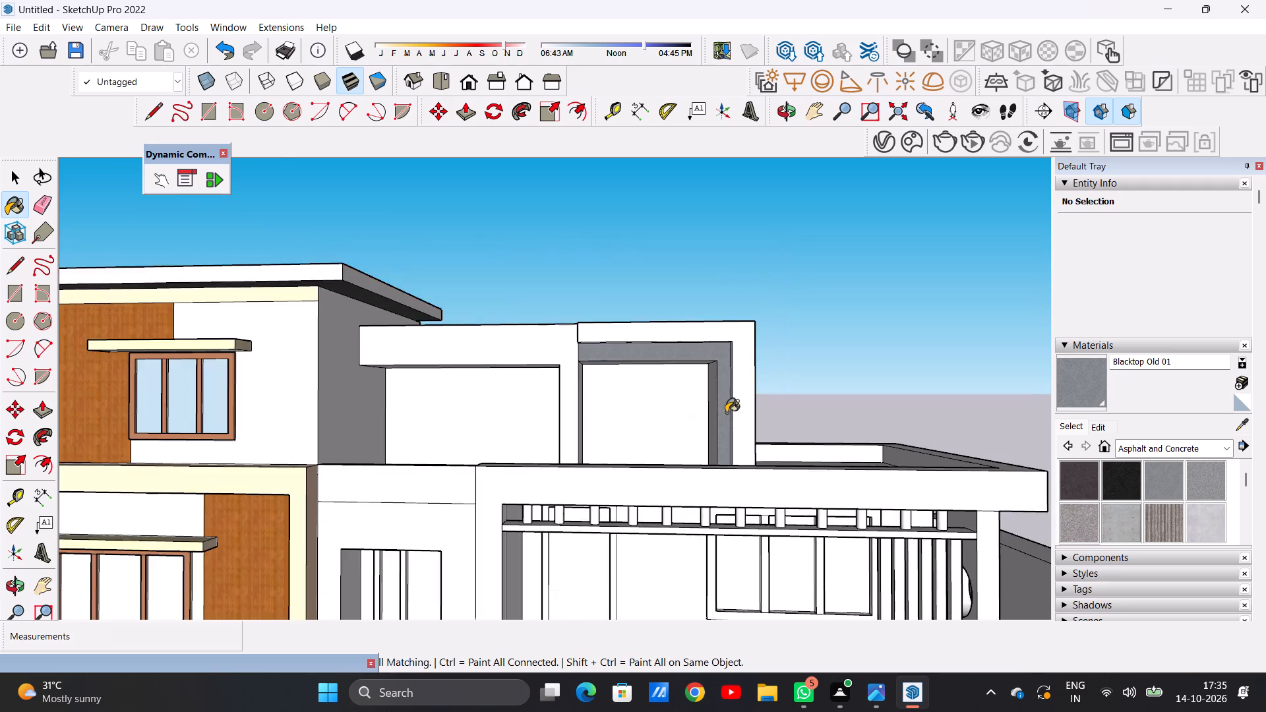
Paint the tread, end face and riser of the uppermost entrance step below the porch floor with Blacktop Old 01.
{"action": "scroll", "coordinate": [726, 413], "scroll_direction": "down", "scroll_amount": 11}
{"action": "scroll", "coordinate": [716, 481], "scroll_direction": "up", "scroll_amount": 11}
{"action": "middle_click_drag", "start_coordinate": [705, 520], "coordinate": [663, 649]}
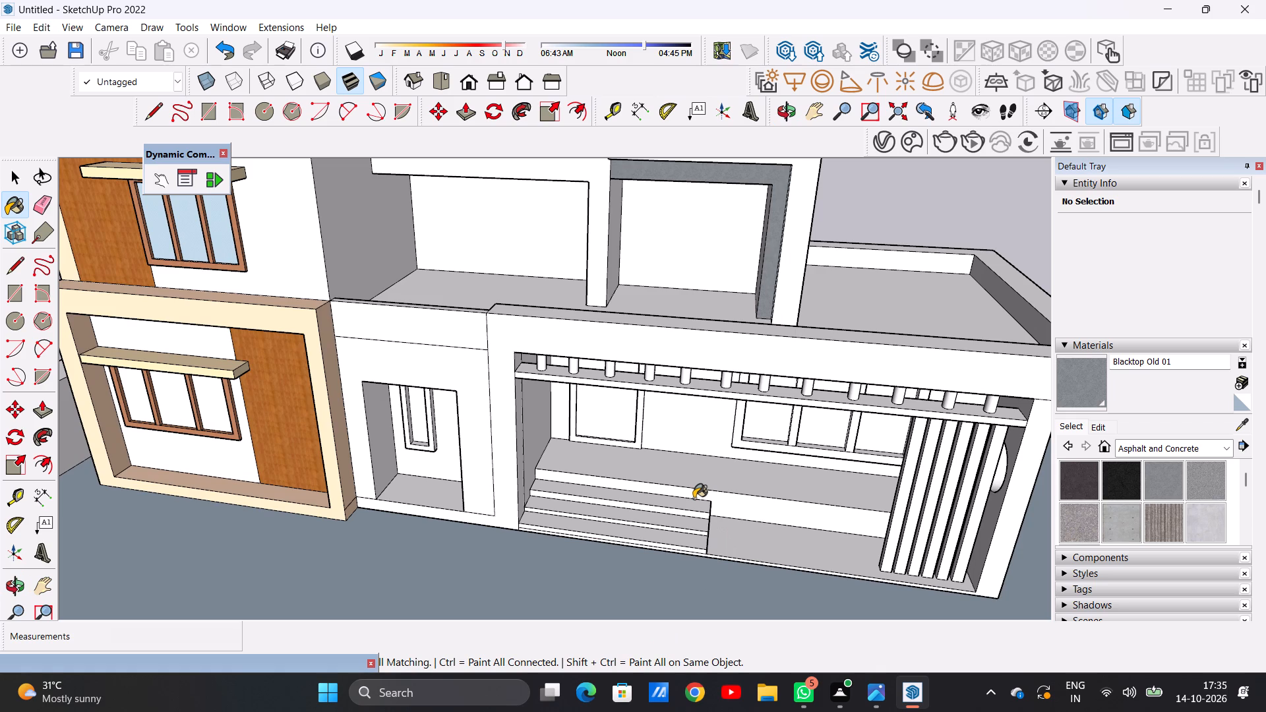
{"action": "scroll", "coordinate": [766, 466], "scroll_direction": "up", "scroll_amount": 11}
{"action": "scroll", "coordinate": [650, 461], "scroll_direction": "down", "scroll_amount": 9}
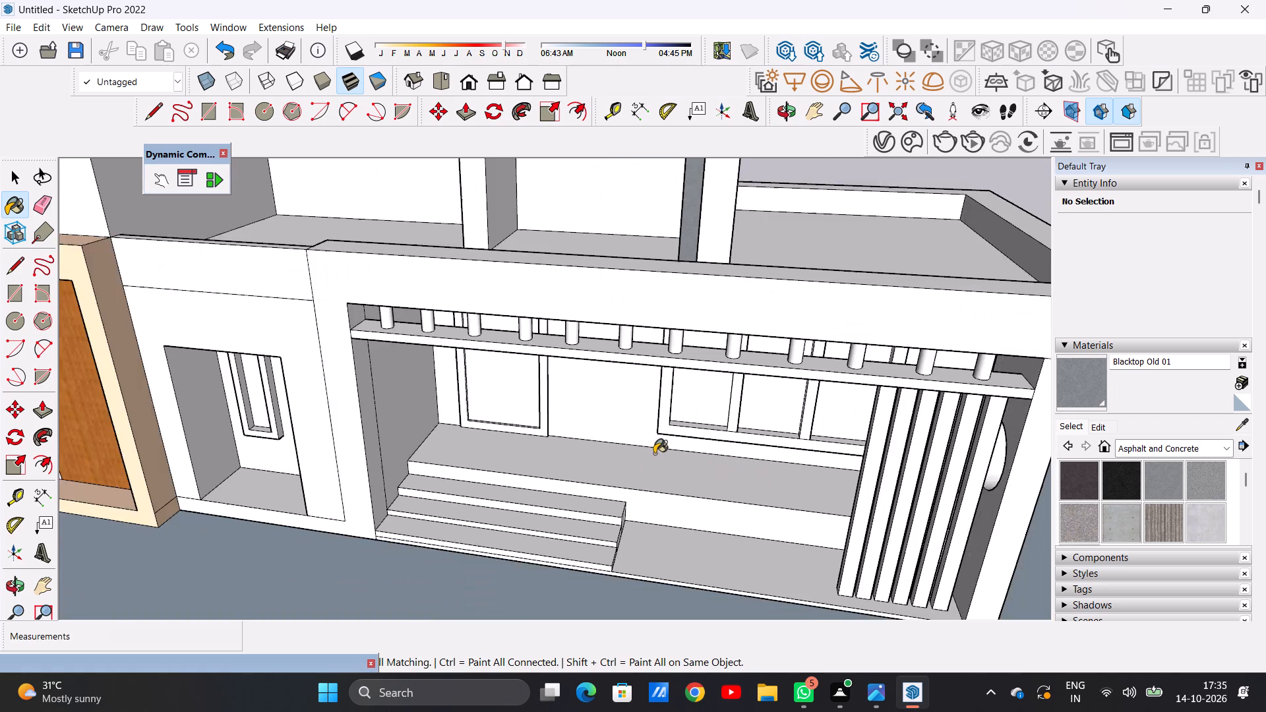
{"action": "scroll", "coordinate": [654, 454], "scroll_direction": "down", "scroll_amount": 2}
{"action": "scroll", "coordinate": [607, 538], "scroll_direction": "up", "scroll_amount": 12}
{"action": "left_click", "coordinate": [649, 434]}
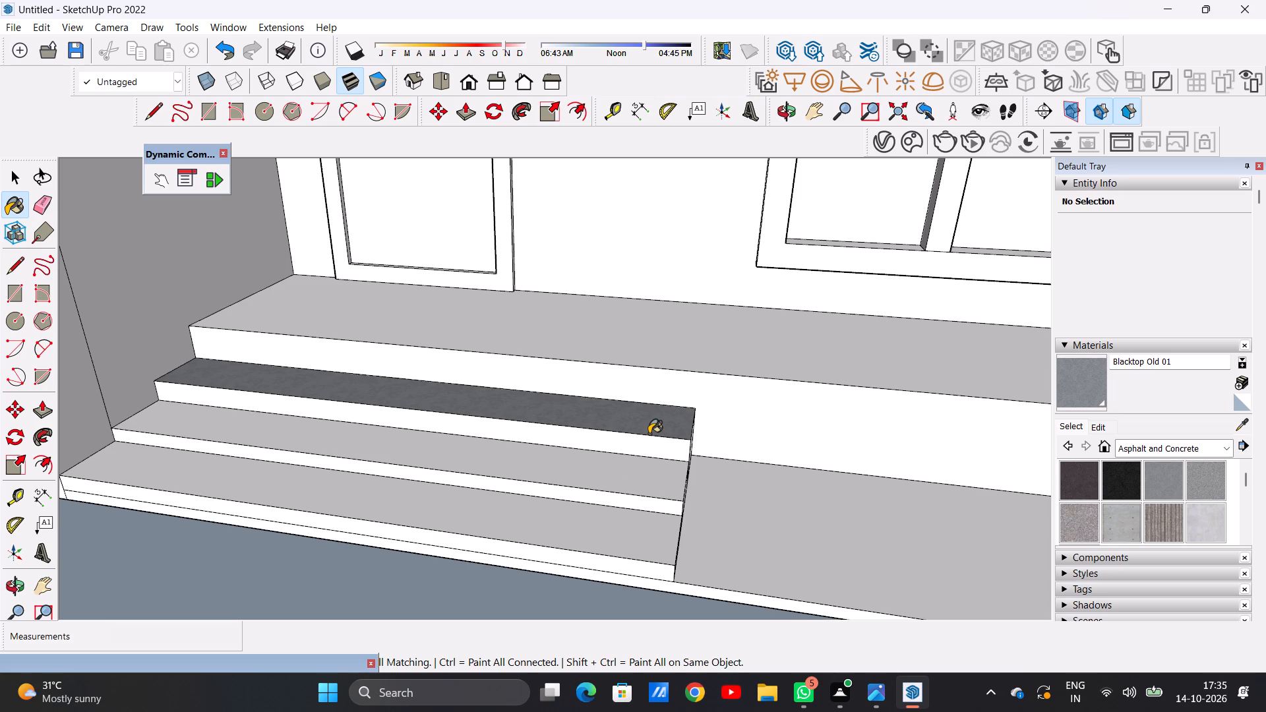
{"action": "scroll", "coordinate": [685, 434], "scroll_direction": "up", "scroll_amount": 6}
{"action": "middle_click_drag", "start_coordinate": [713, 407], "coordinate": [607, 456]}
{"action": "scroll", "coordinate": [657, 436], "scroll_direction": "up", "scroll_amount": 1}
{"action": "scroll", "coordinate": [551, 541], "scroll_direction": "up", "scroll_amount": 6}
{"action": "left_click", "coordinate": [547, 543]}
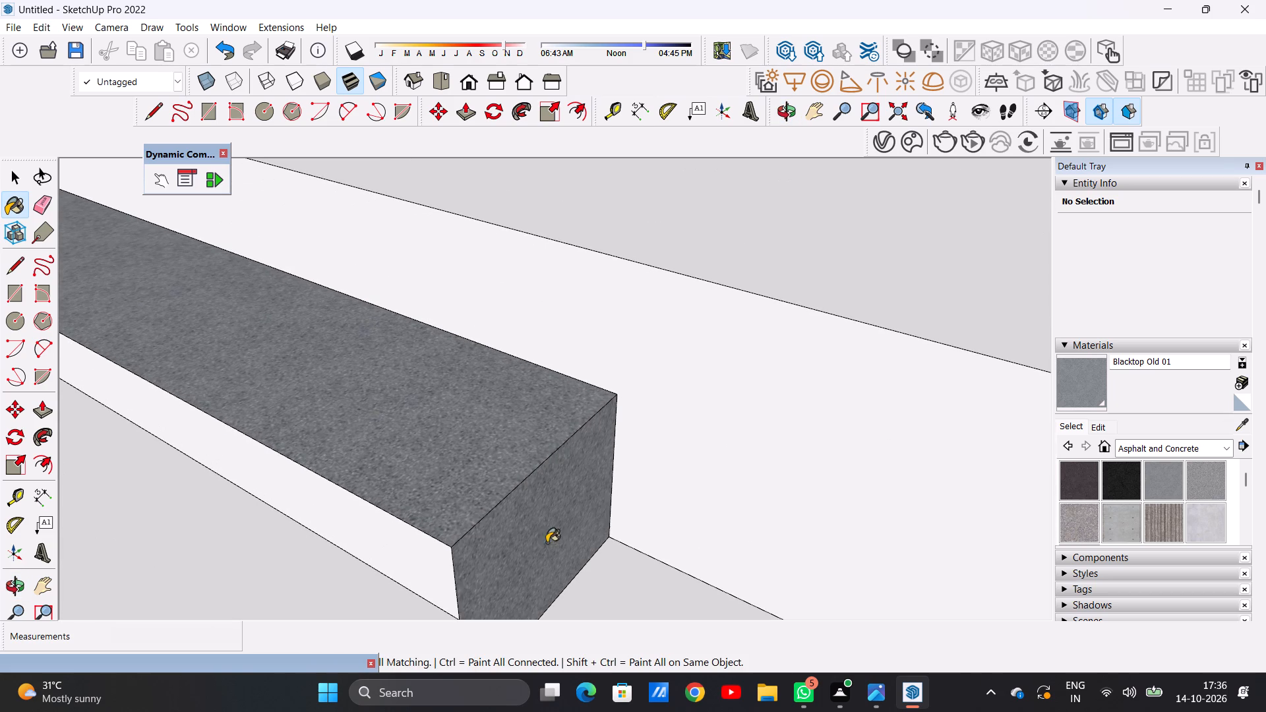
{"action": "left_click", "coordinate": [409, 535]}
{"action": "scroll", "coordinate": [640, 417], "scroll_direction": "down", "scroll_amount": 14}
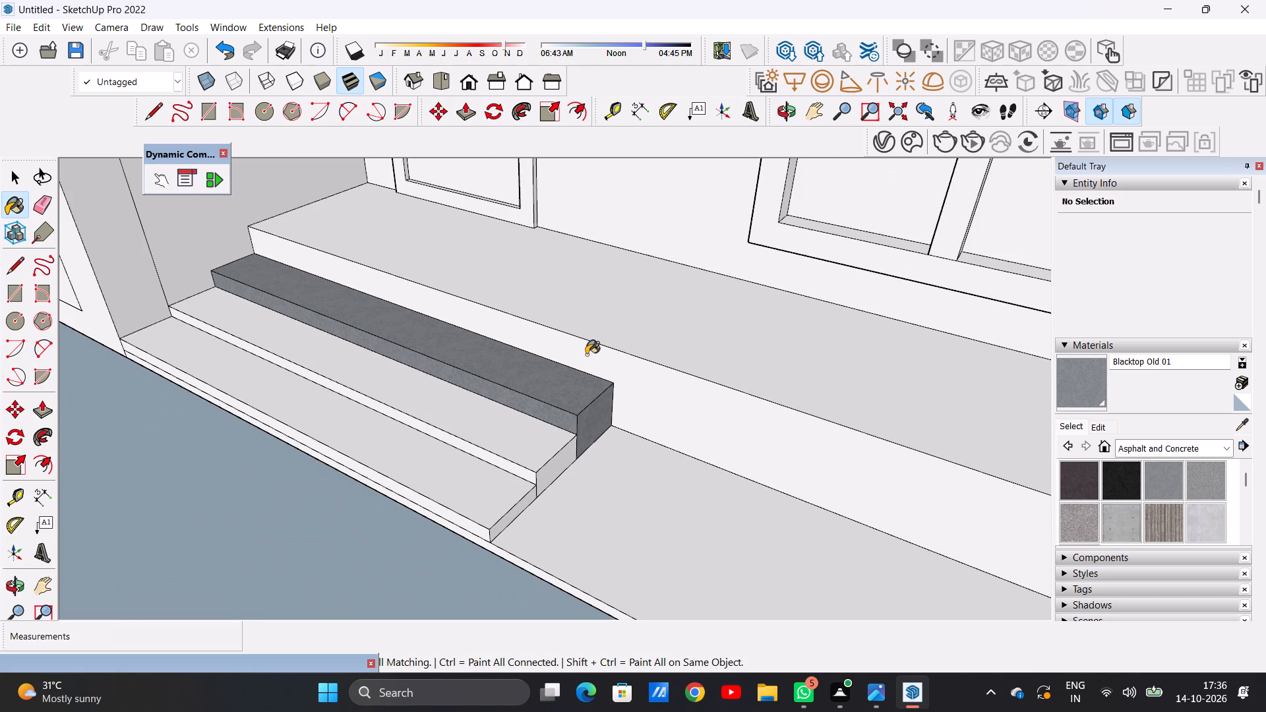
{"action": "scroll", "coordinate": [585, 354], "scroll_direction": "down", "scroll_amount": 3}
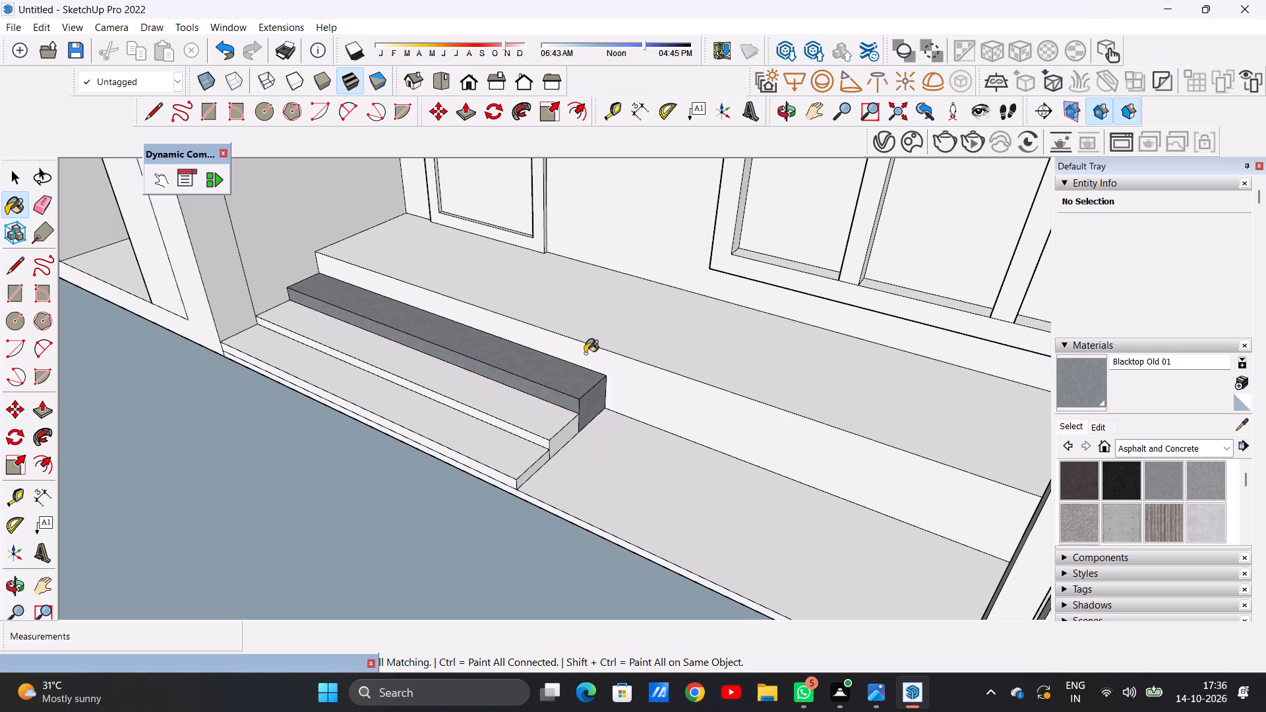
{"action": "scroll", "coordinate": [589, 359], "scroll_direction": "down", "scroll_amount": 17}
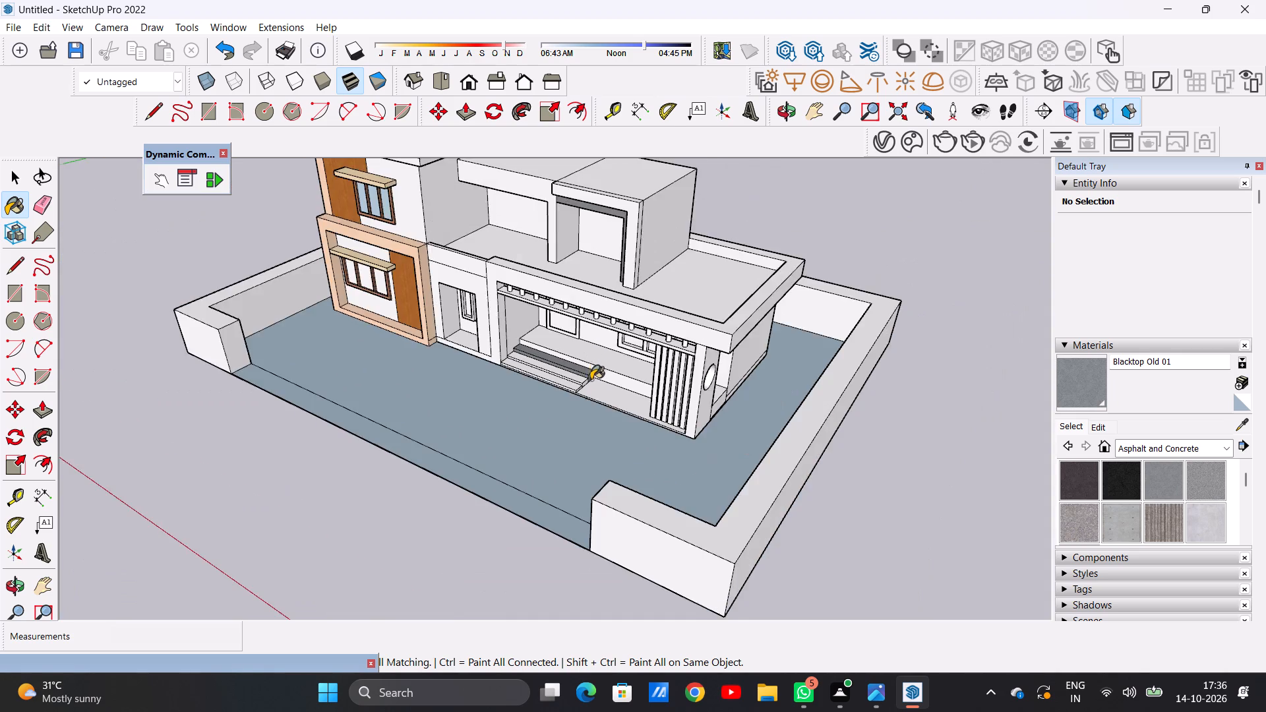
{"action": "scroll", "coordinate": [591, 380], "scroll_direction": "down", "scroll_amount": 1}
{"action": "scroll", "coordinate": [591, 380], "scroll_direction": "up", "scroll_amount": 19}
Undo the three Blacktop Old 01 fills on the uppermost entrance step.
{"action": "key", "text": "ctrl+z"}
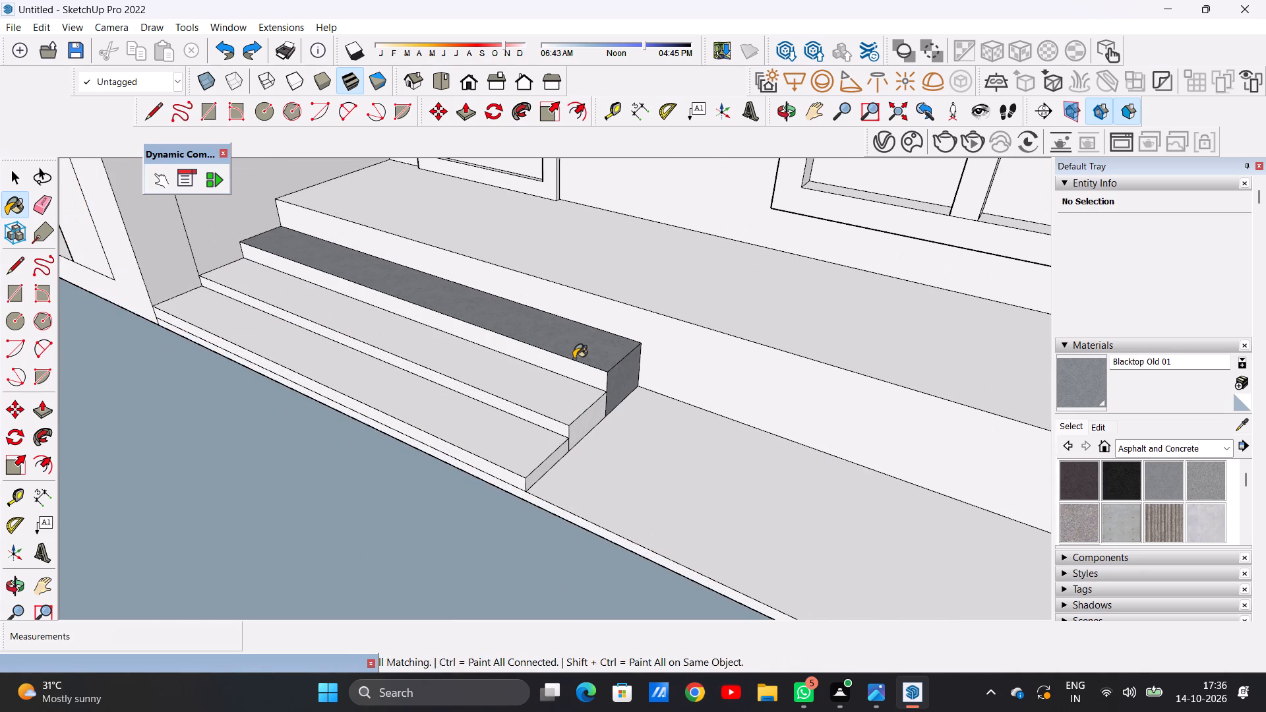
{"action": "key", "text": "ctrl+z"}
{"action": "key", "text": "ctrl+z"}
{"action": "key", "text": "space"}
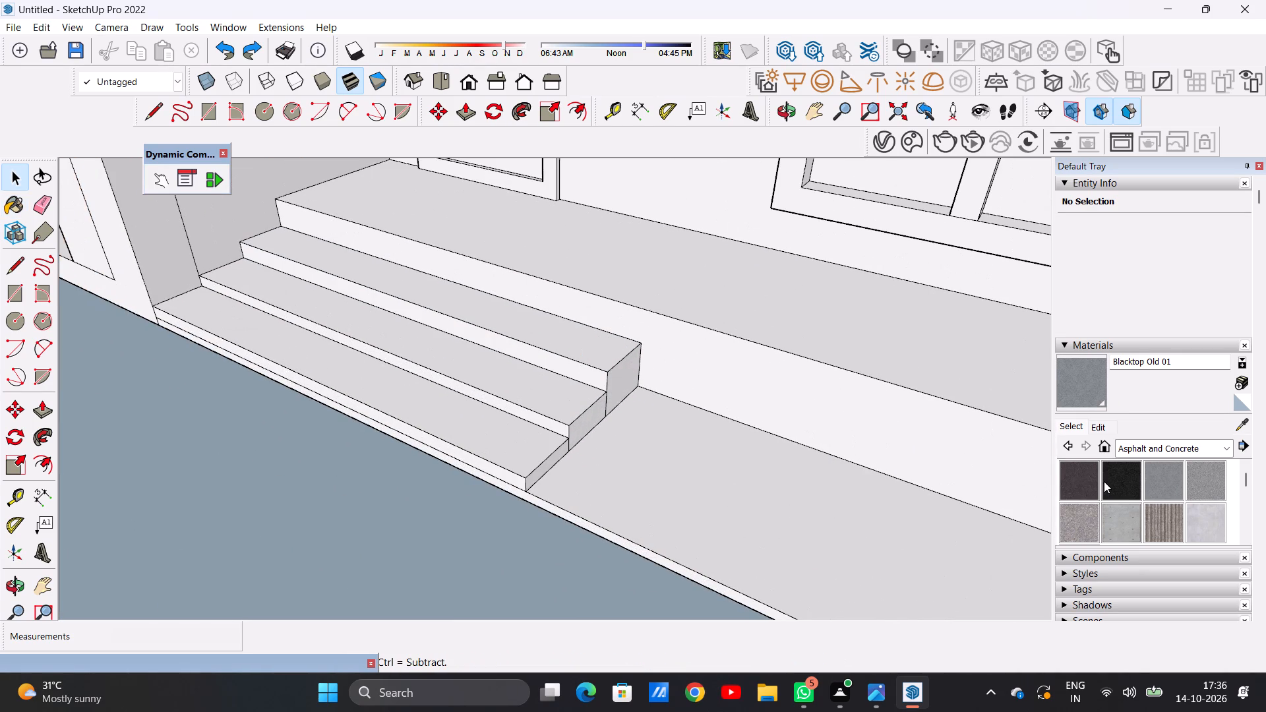
Paint the tread of the uppermost entrance step below the porch floor with Blacktop Old 01.
{"action": "left_click", "coordinate": [1152, 478]}
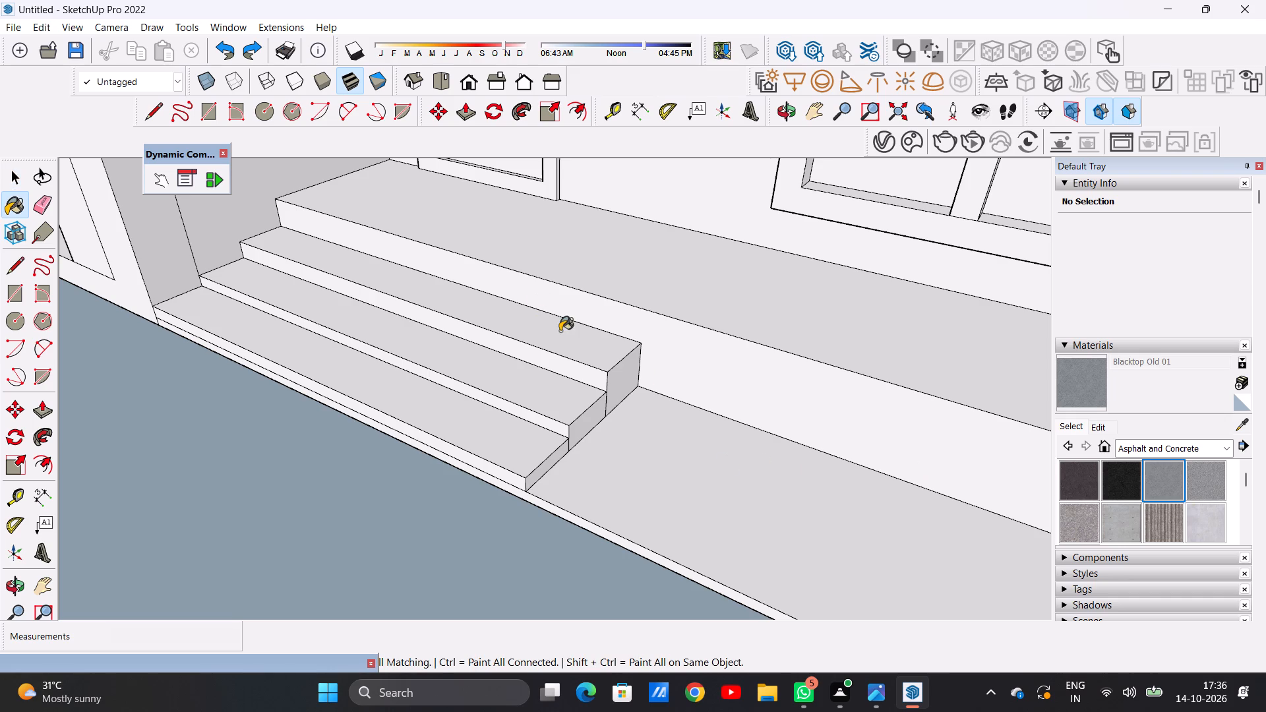
{"action": "left_click", "coordinate": [560, 332]}
{"action": "scroll", "coordinate": [582, 348], "scroll_direction": "up", "scroll_amount": 14}
{"action": "scroll", "coordinate": [601, 430], "scroll_direction": "down", "scroll_amount": 18}
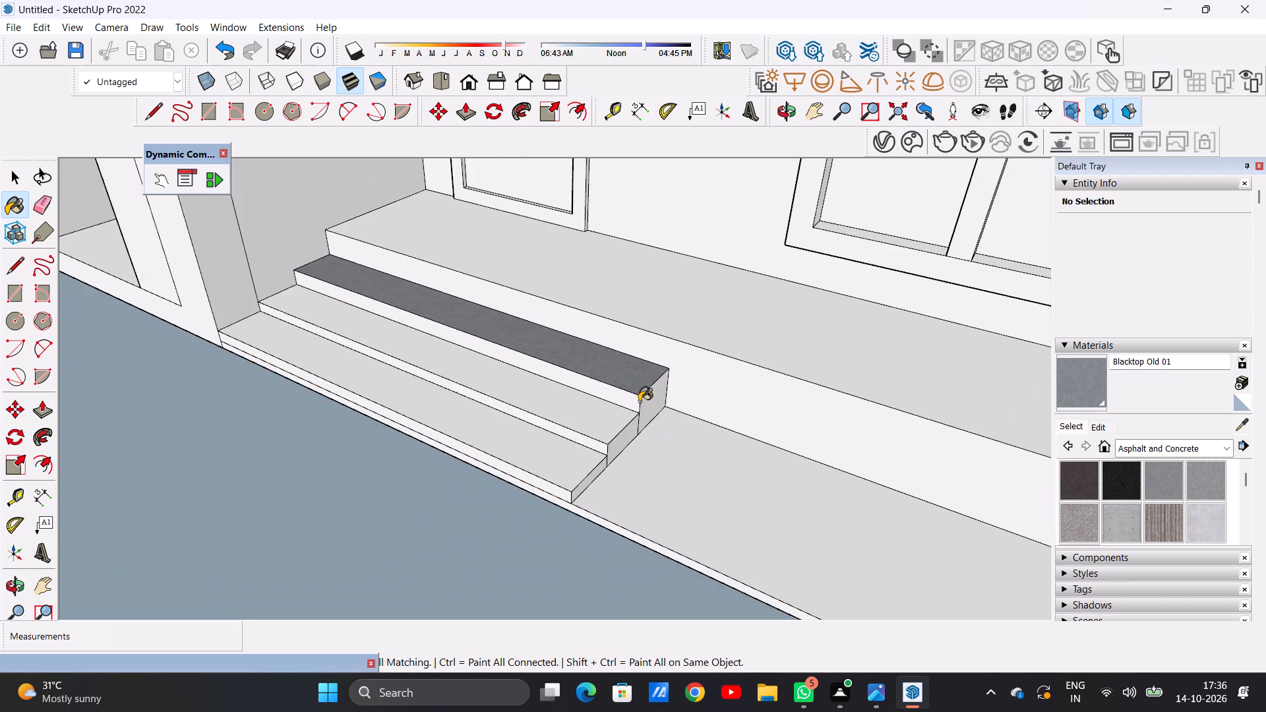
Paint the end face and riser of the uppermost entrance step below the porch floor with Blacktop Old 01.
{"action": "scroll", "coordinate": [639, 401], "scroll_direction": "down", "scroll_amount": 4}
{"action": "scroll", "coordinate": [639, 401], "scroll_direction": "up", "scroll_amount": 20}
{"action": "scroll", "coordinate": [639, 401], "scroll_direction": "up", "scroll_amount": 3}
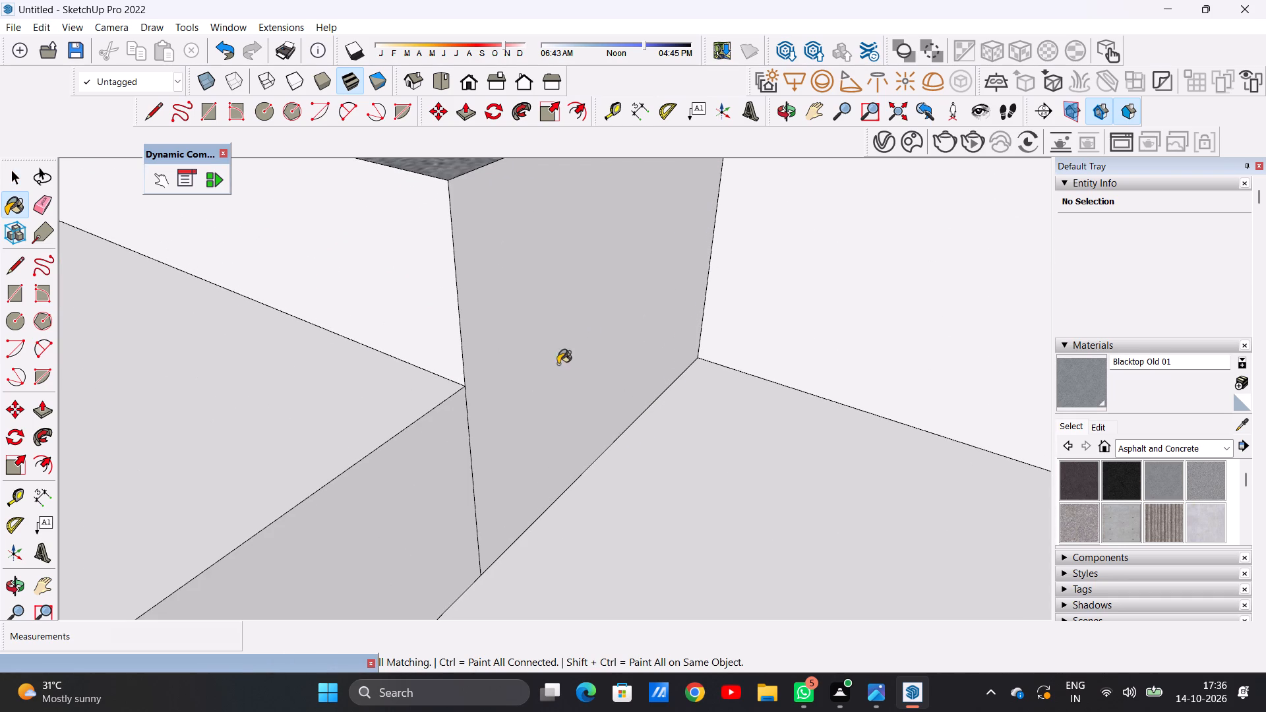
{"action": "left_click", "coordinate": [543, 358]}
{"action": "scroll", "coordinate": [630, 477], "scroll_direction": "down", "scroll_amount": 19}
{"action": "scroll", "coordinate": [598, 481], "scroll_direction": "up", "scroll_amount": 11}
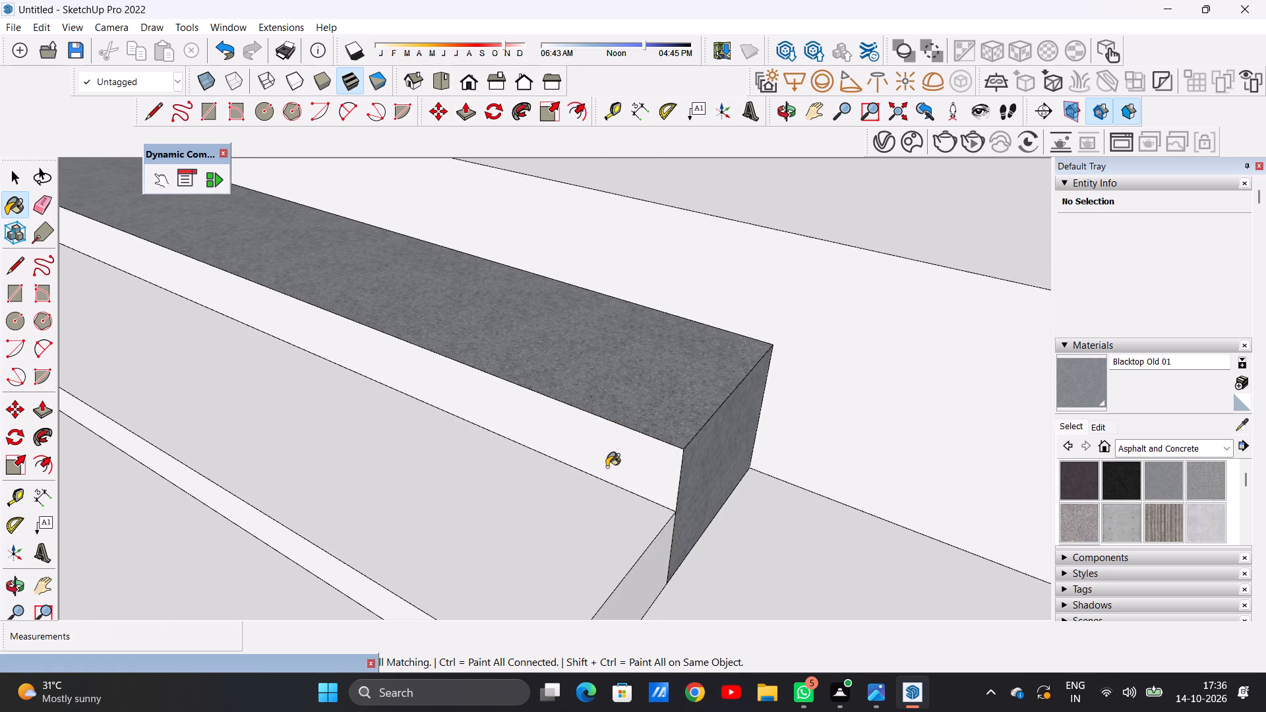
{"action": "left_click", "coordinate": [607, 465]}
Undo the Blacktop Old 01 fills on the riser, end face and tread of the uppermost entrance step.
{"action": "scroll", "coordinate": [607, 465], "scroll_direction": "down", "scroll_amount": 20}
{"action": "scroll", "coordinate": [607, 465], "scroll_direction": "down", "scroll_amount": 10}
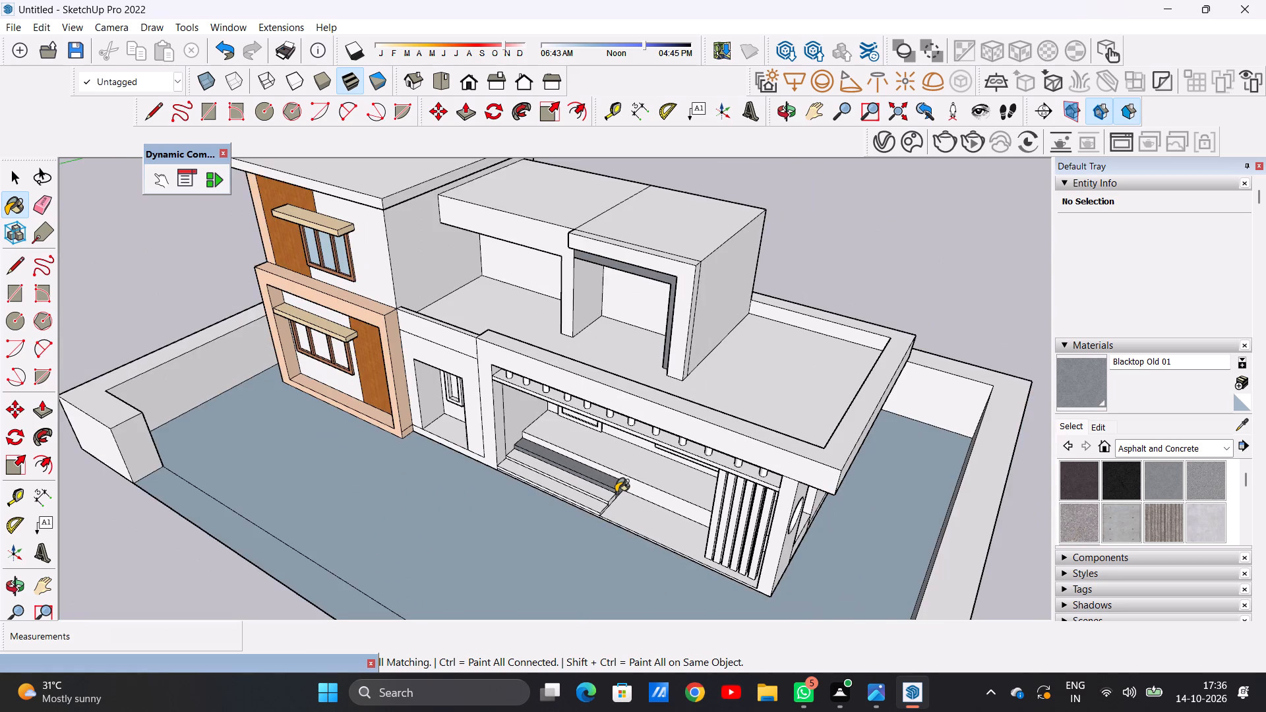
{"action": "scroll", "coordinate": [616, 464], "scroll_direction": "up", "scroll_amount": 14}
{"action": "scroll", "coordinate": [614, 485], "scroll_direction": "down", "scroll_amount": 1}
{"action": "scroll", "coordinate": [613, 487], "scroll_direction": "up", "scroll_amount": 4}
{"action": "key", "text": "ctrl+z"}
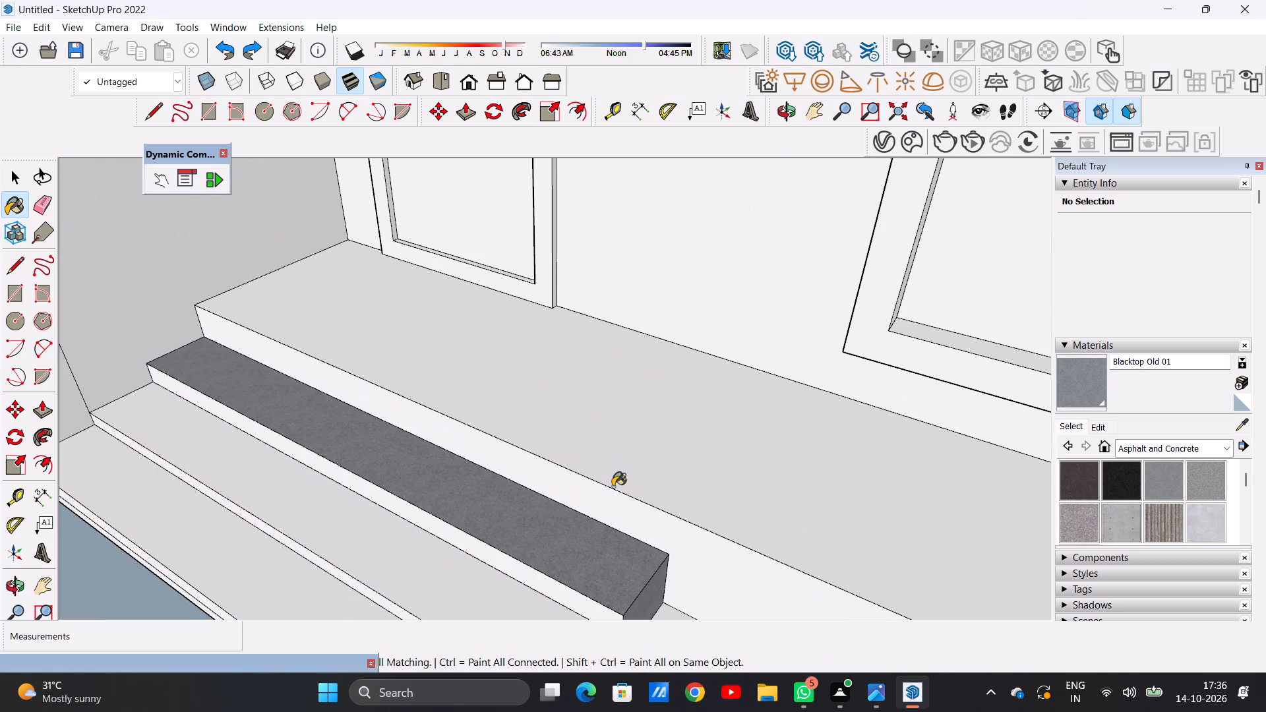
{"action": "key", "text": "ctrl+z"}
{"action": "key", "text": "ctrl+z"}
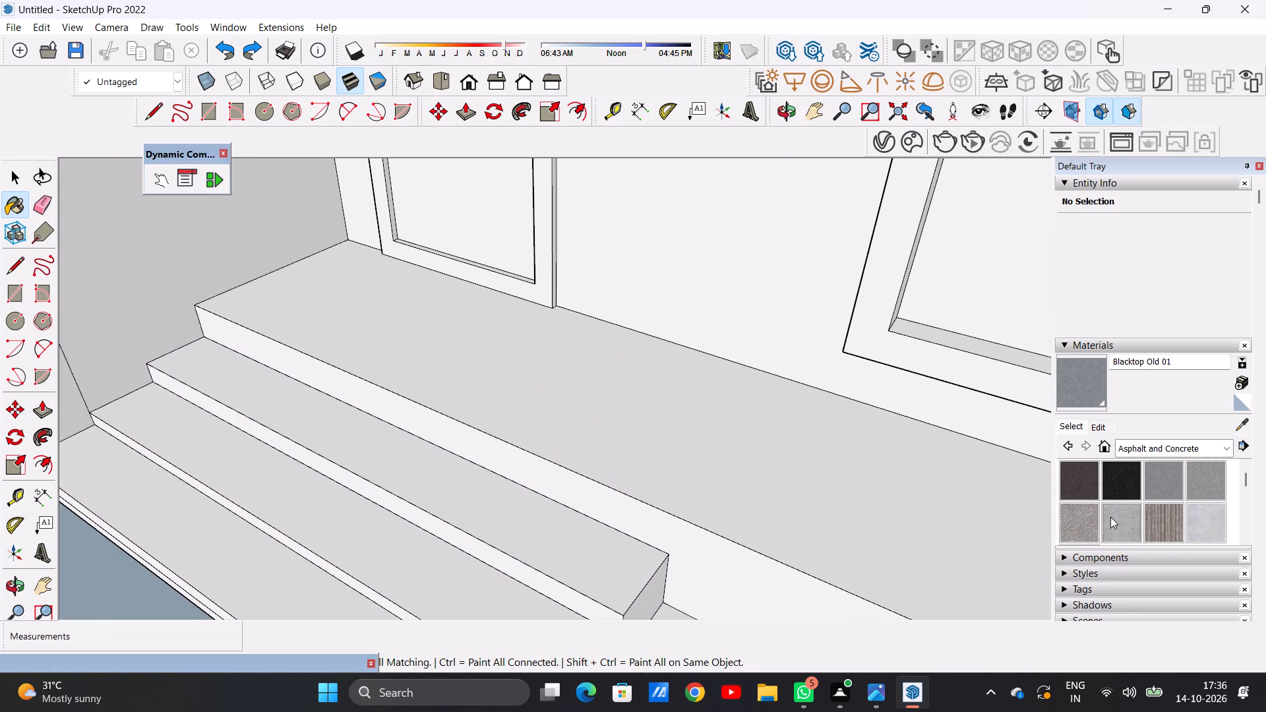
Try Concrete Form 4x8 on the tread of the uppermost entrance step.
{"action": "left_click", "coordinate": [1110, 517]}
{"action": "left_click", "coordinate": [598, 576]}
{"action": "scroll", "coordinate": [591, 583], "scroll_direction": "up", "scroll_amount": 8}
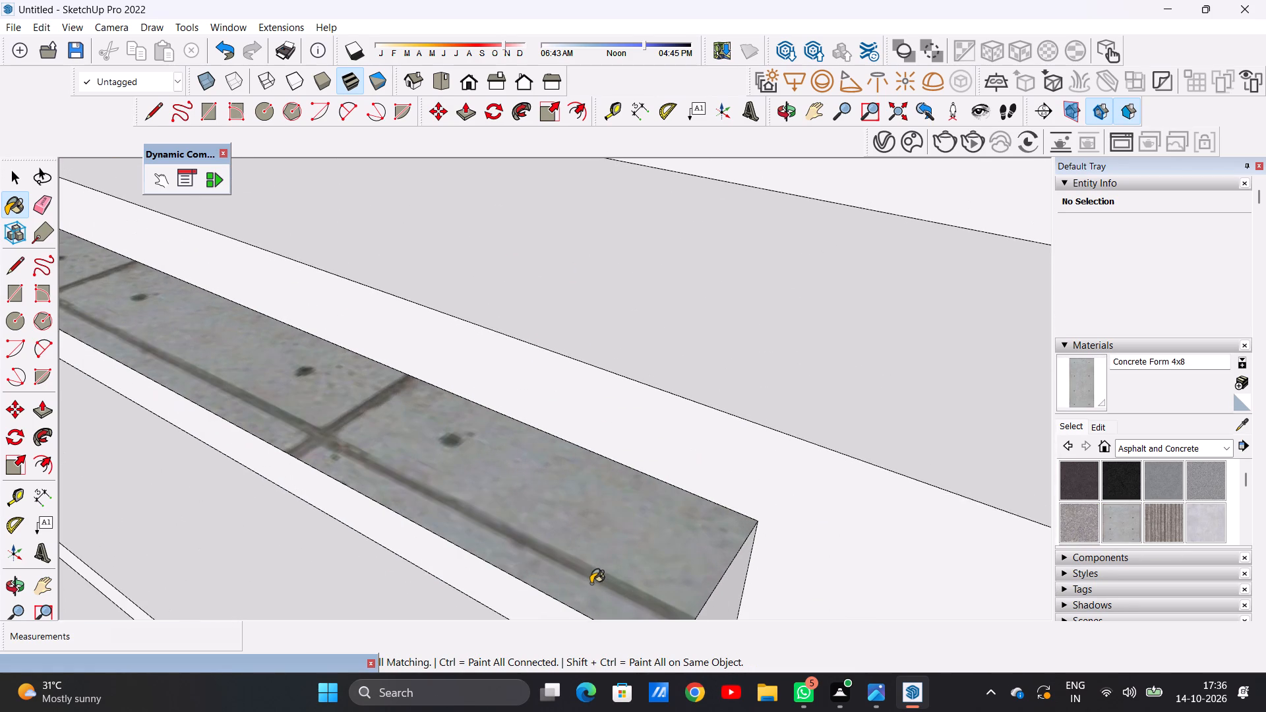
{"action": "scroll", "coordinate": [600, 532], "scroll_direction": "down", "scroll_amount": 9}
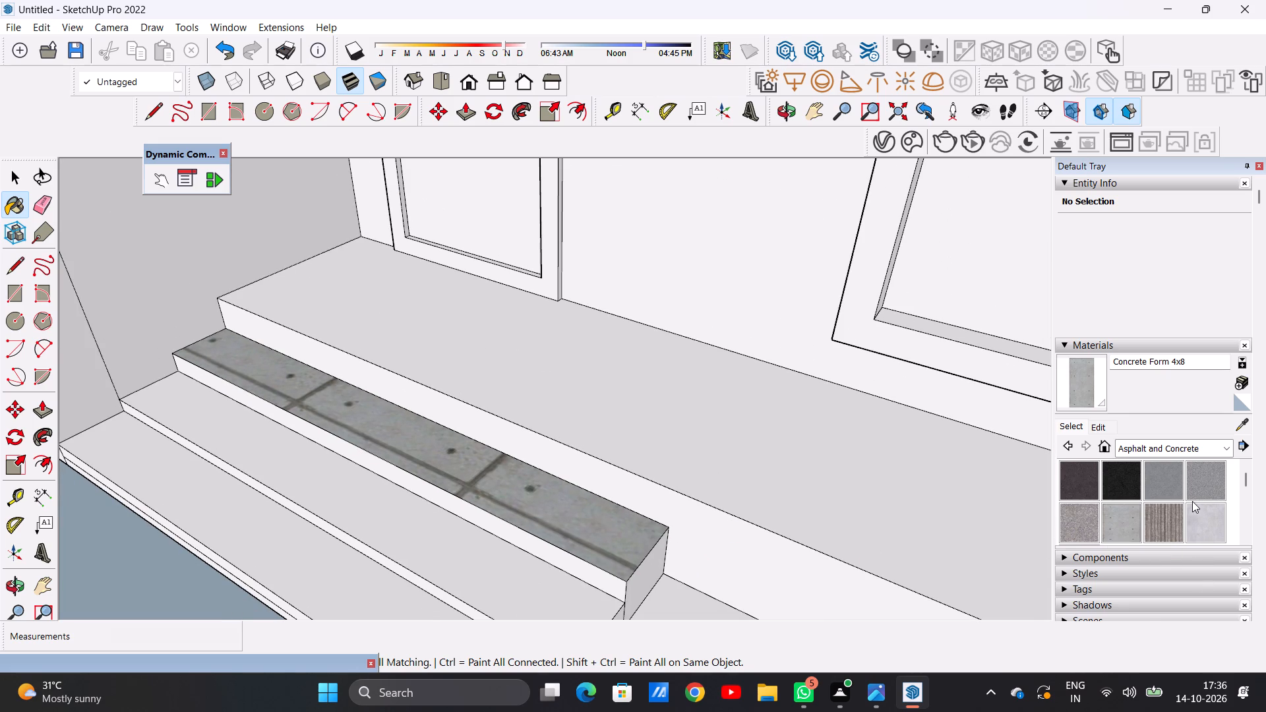
Paint the tread and end face of the uppermost entrance step with Blacktop Old 02 from the Asphalt and Concrete collection.
{"action": "left_click", "coordinate": [1197, 494]}
{"action": "left_click", "coordinate": [568, 537]}
{"action": "scroll", "coordinate": [607, 545], "scroll_direction": "up", "scroll_amount": 14}
{"action": "scroll", "coordinate": [574, 477], "scroll_direction": "down", "scroll_amount": 9}
{"action": "scroll", "coordinate": [573, 477], "scroll_direction": "down", "scroll_amount": 13}
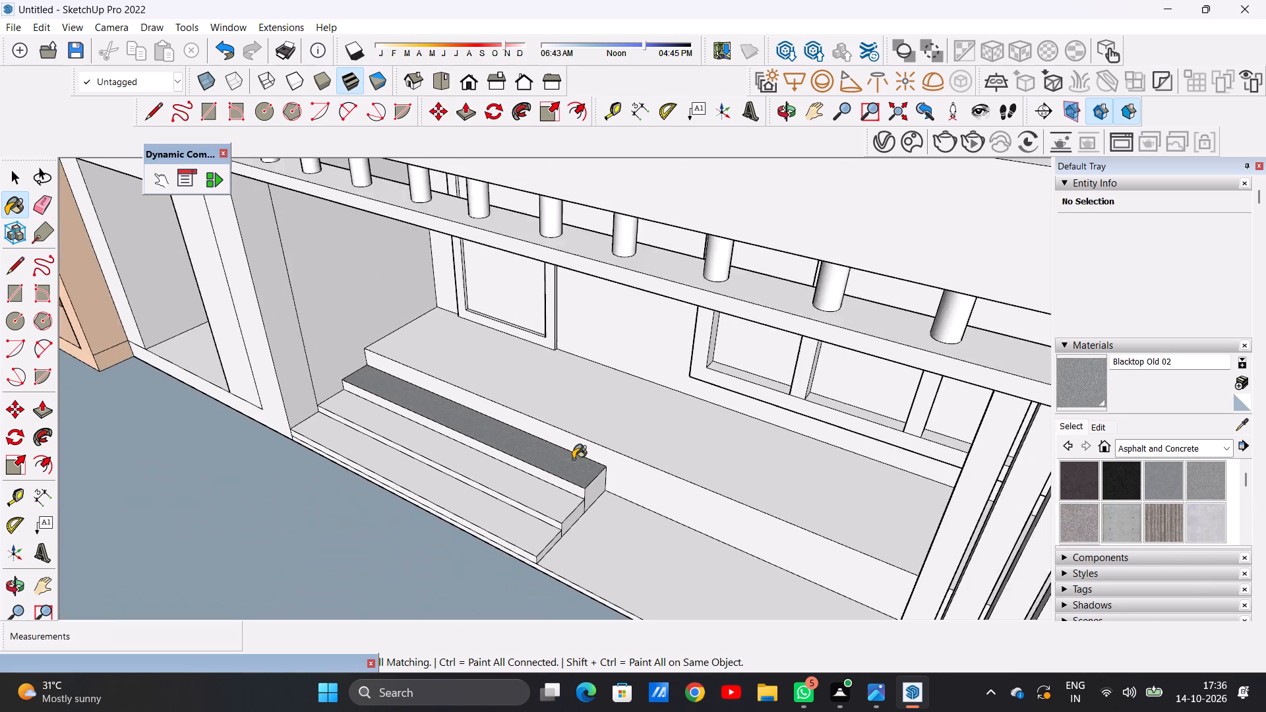
{"action": "scroll", "coordinate": [573, 459], "scroll_direction": "down", "scroll_amount": 2}
{"action": "scroll", "coordinate": [573, 498], "scroll_direction": "up", "scroll_amount": 16}
{"action": "left_click", "coordinate": [602, 475]}
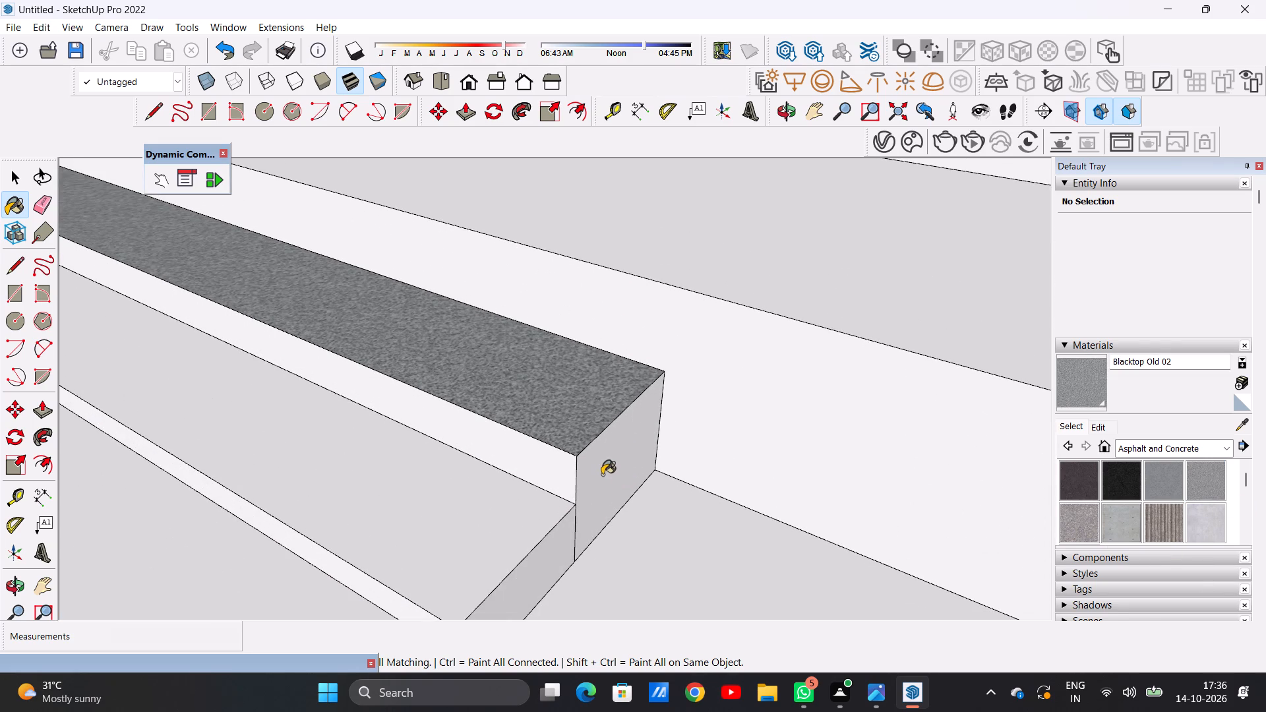
Slightly lighten the colour of the Blacktop Old 02 material.
{"action": "left_click", "coordinate": [1098, 431]}
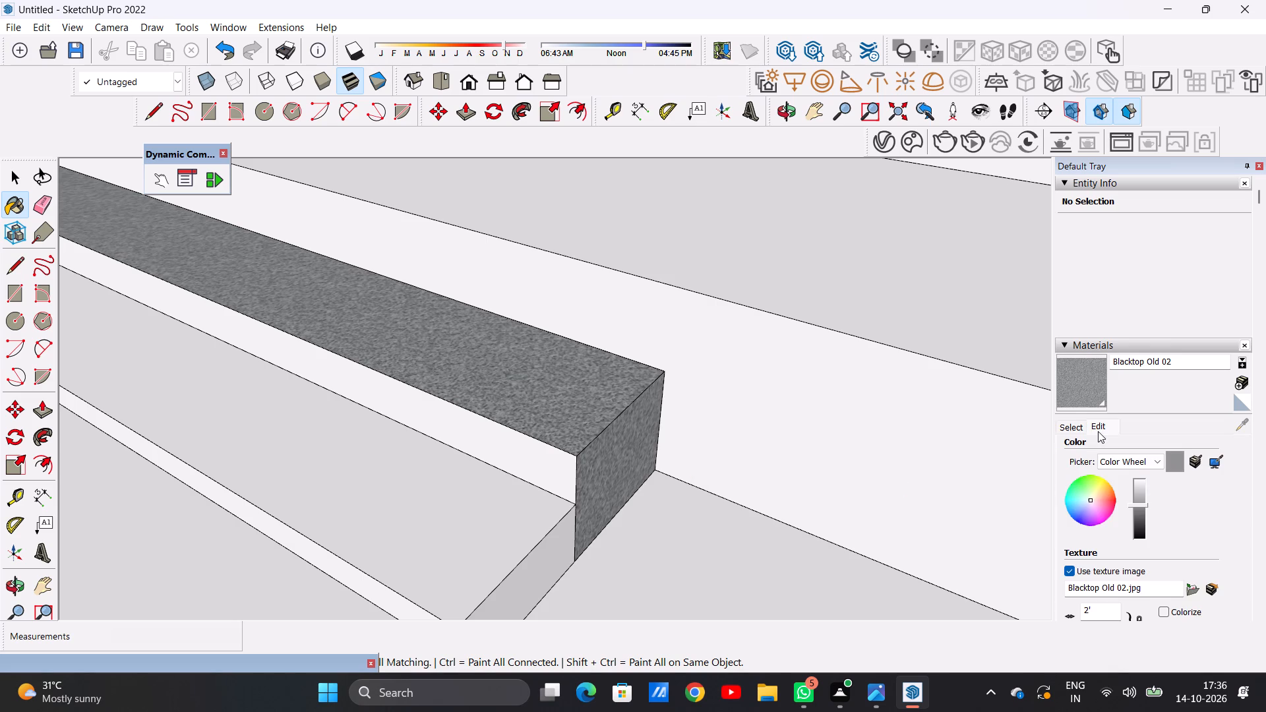
{"action": "left_click", "coordinate": [1139, 499]}
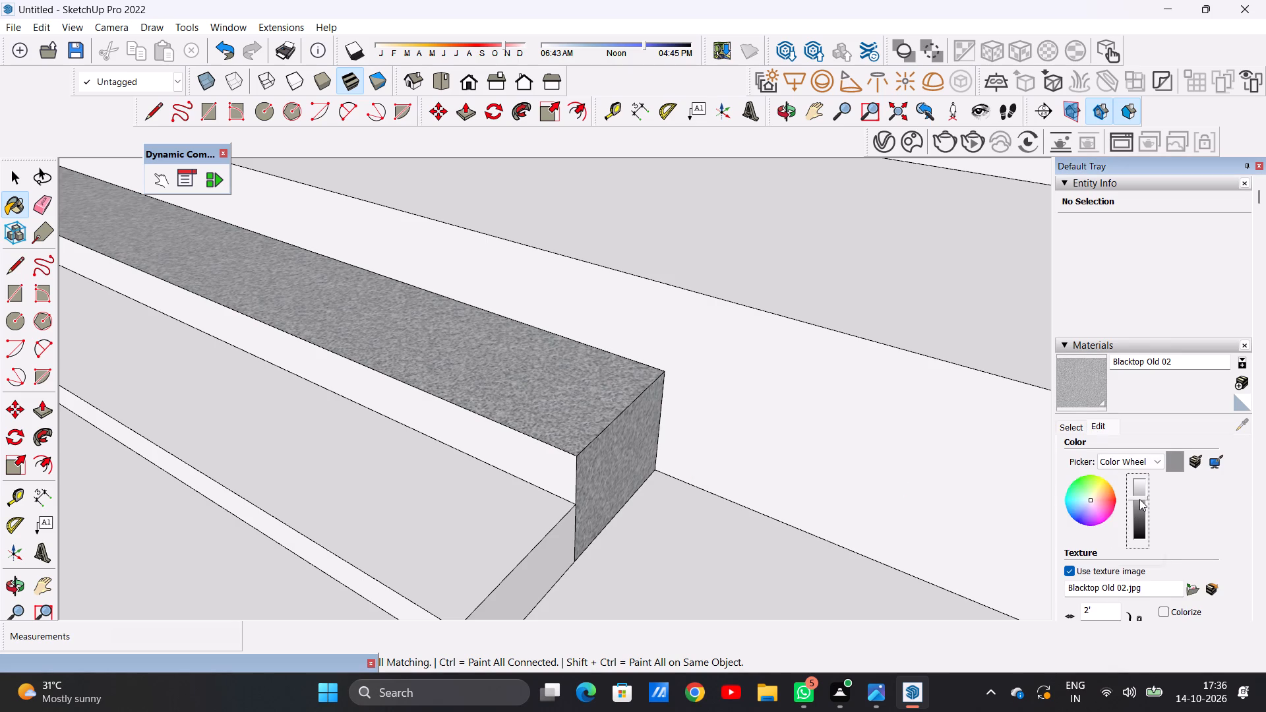
Paint the riser of the uppermost entrance step with the lightened Blacktop Old 02.
{"action": "scroll", "coordinate": [570, 465], "scroll_direction": "down", "scroll_amount": 12}
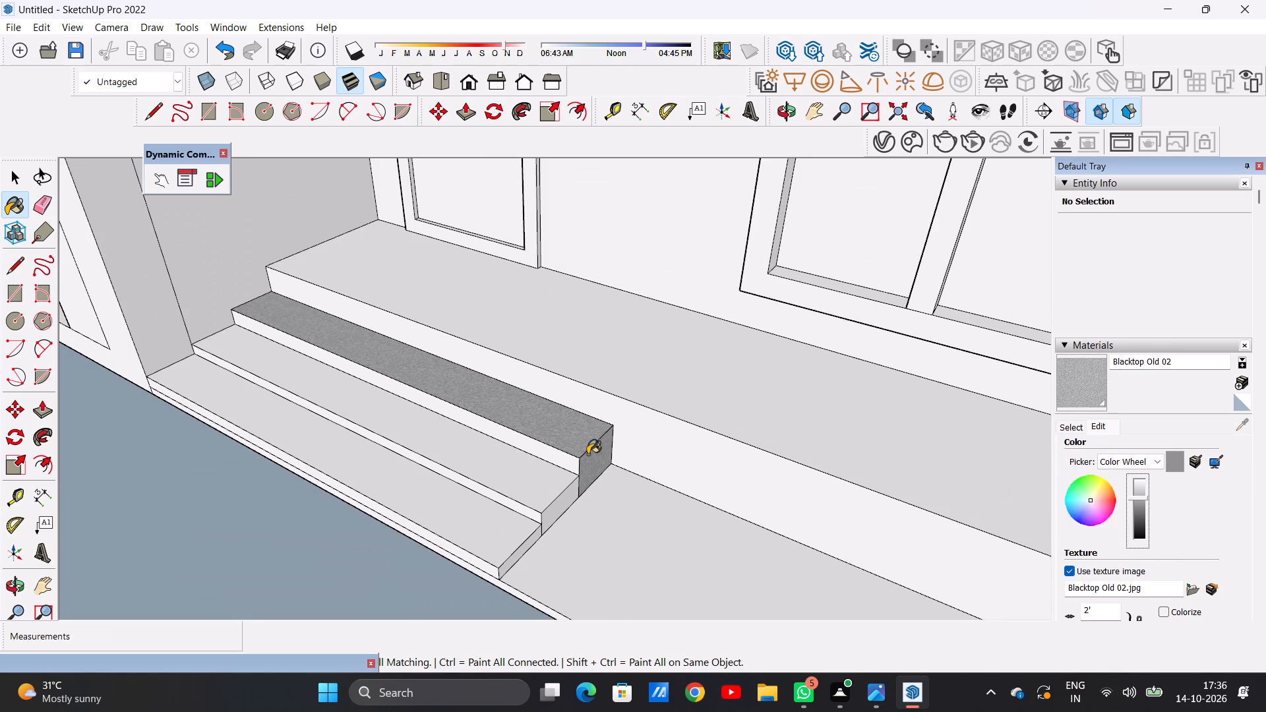
{"action": "scroll", "coordinate": [611, 507], "scroll_direction": "down", "scroll_amount": 10}
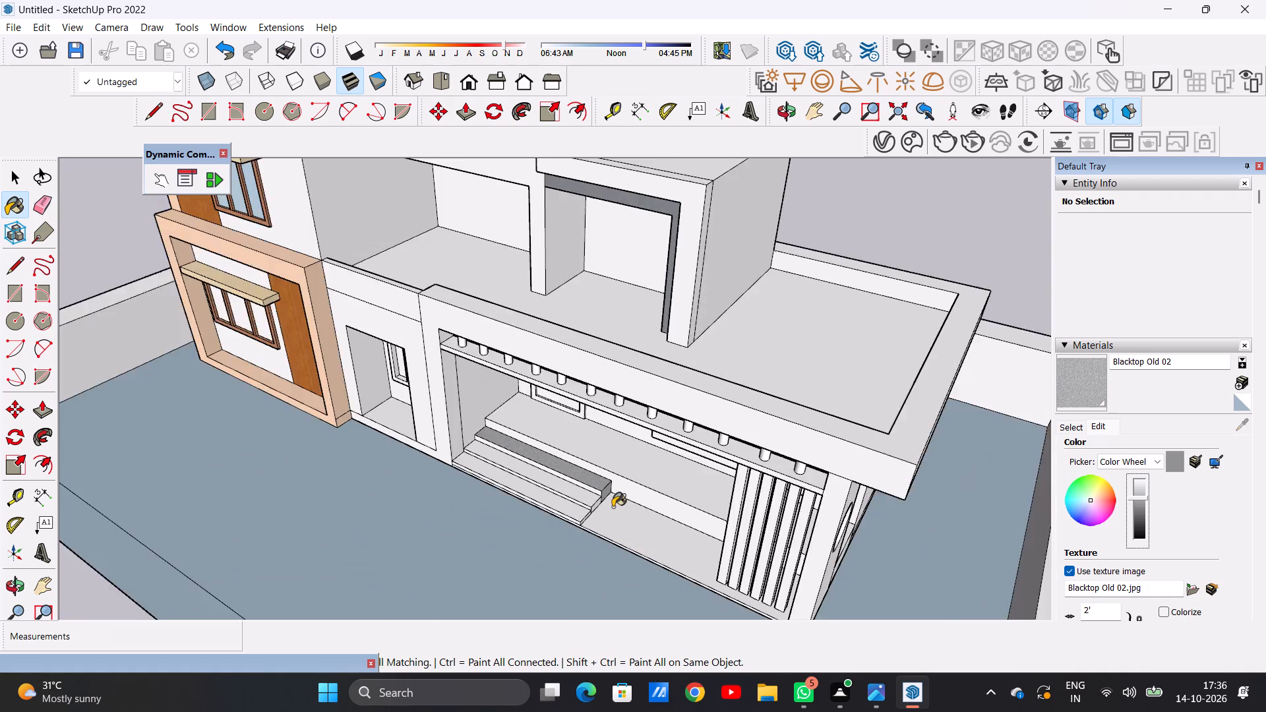
{"action": "scroll", "coordinate": [613, 507], "scroll_direction": "down", "scroll_amount": 6}
{"action": "middle_click_drag", "start_coordinate": [592, 521], "coordinate": [607, 461]}
{"action": "scroll", "coordinate": [611, 497], "scroll_direction": "up", "scroll_amount": 20}
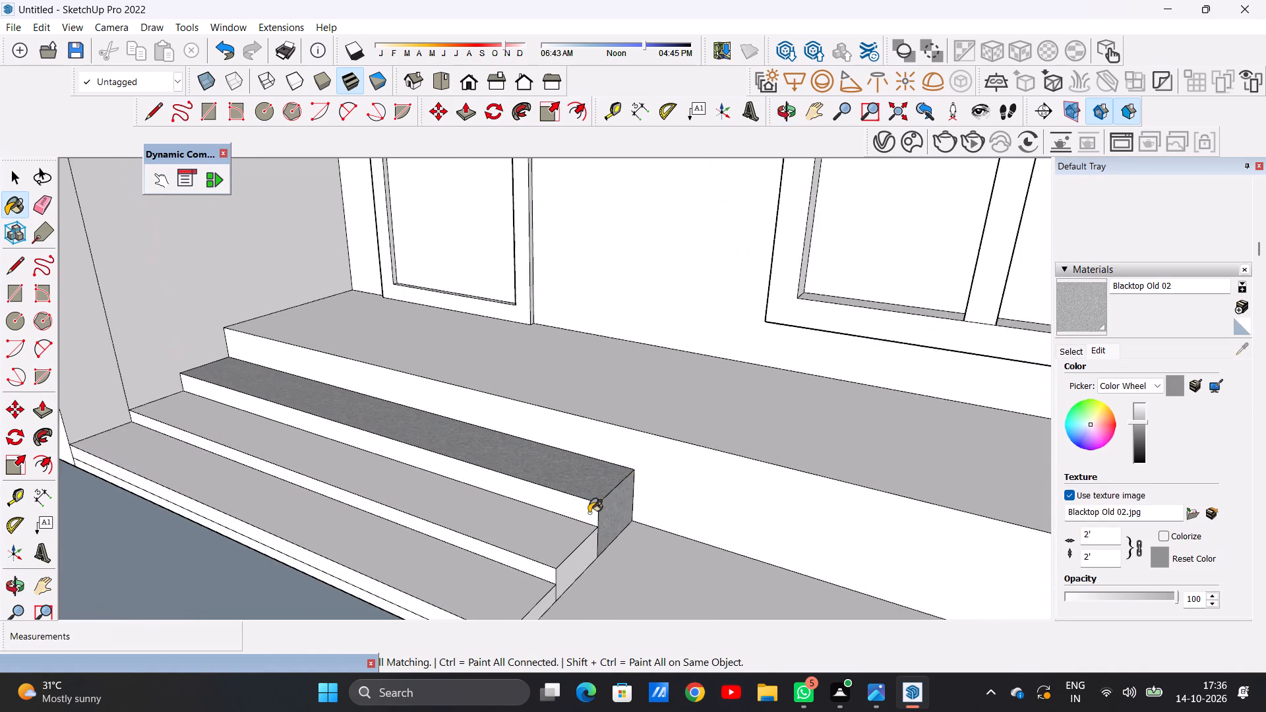
{"action": "scroll", "coordinate": [589, 513], "scroll_direction": "up", "scroll_amount": 3}
{"action": "left_click", "coordinate": [589, 513]}
Paint the end face and tread of the middle entrance step with Blacktop Old 02.
{"action": "scroll", "coordinate": [589, 513], "scroll_direction": "down", "scroll_amount": 20}
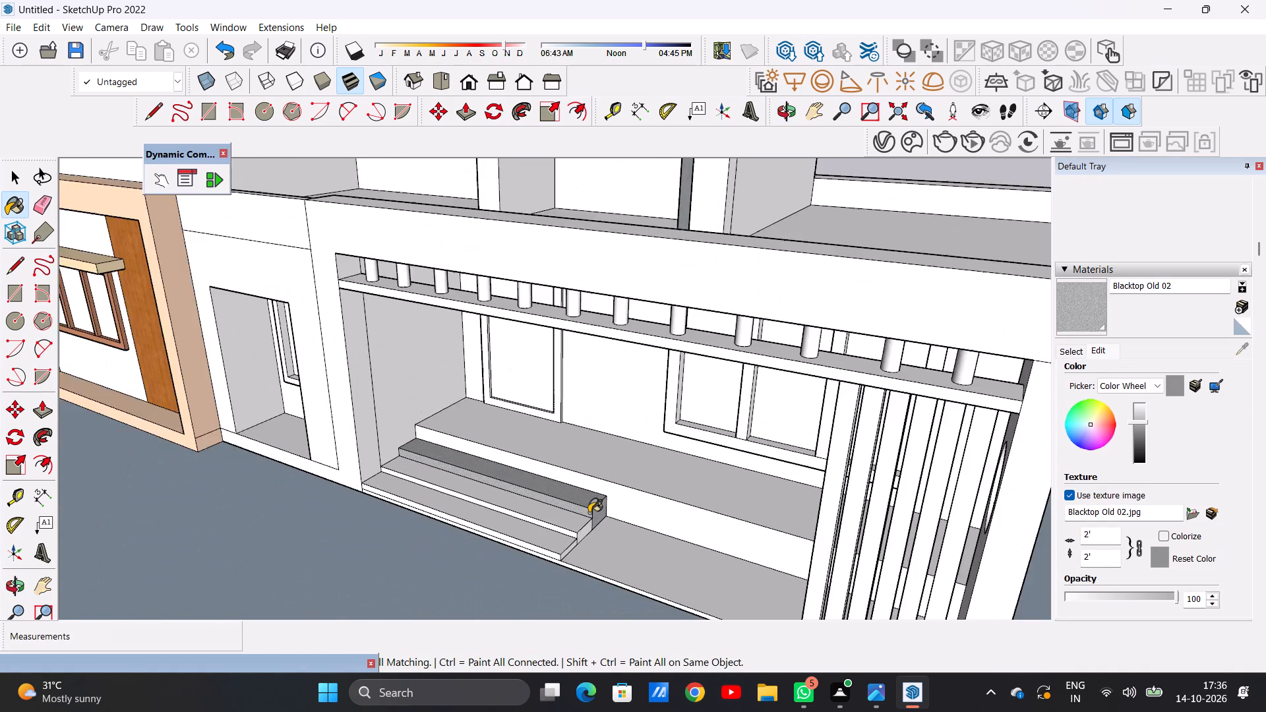
{"action": "scroll", "coordinate": [589, 513], "scroll_direction": "down", "scroll_amount": 2}
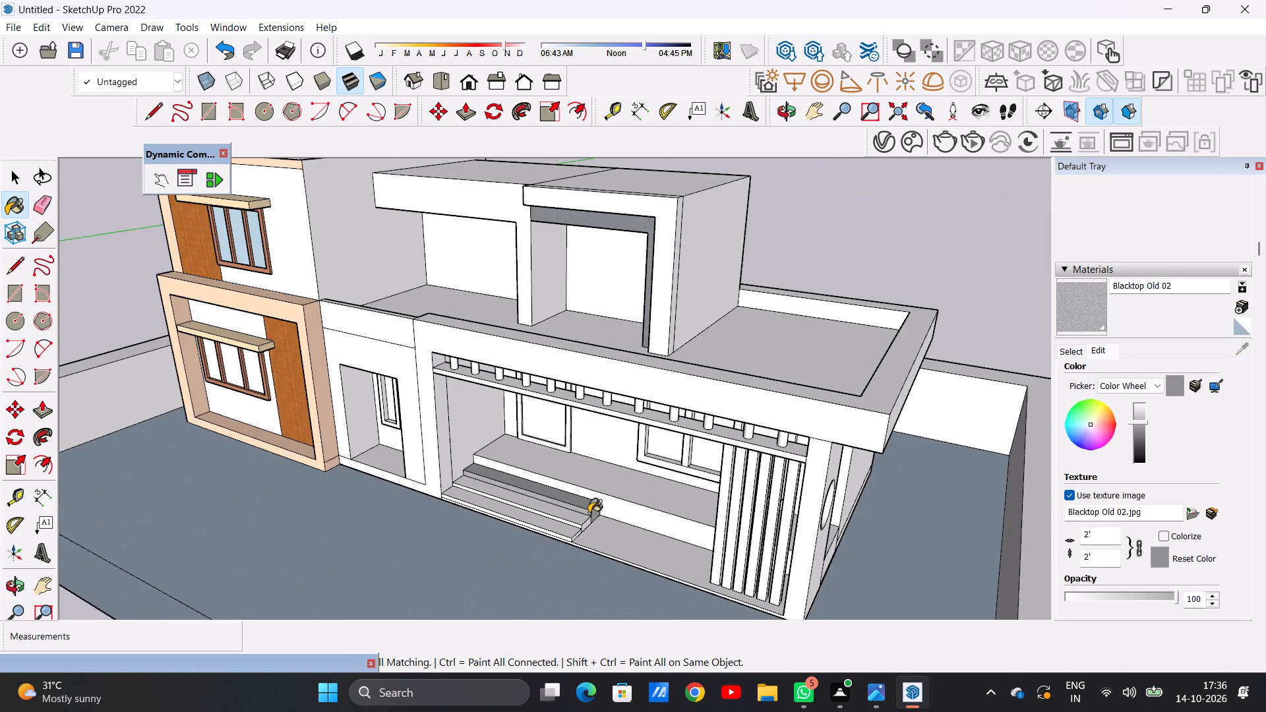
{"action": "scroll", "coordinate": [578, 552], "scroll_direction": "up", "scroll_amount": 12}
{"action": "scroll", "coordinate": [605, 500], "scroll_direction": "down", "scroll_amount": 1}
{"action": "scroll", "coordinate": [605, 500], "scroll_direction": "up", "scroll_amount": 4}
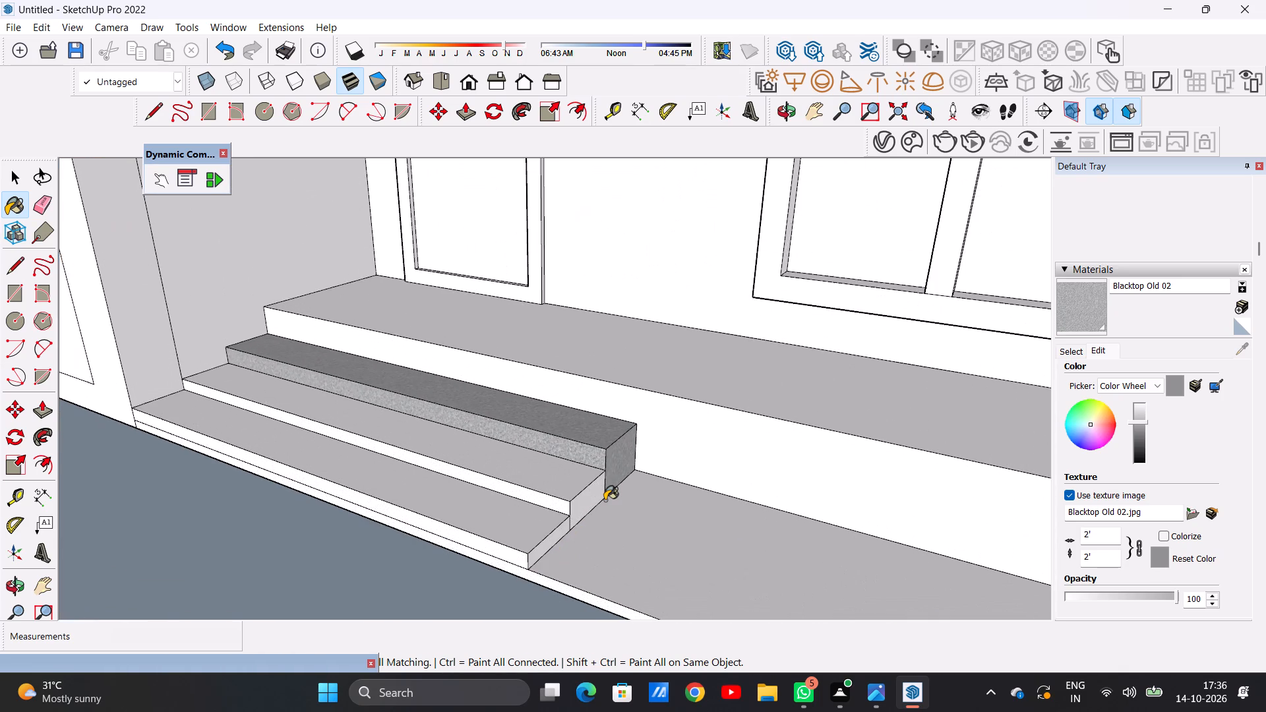
{"action": "scroll", "coordinate": [603, 500], "scroll_direction": "up", "scroll_amount": 7}
{"action": "left_click", "coordinate": [549, 496]}
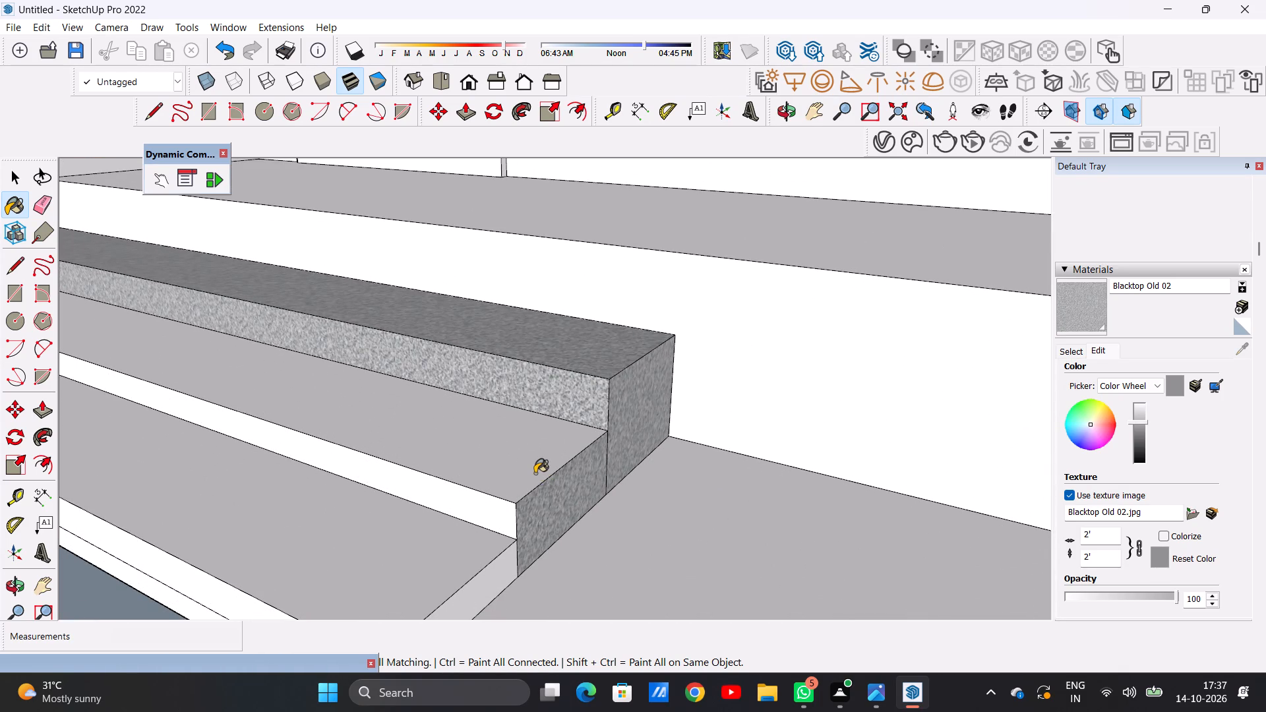
{"action": "left_click", "coordinate": [535, 473]}
Paint the tread of the lowest entrance step and the riser of the middle step with Blacktop Old 02.
{"action": "scroll", "coordinate": [682, 473], "scroll_direction": "down", "scroll_amount": 9}
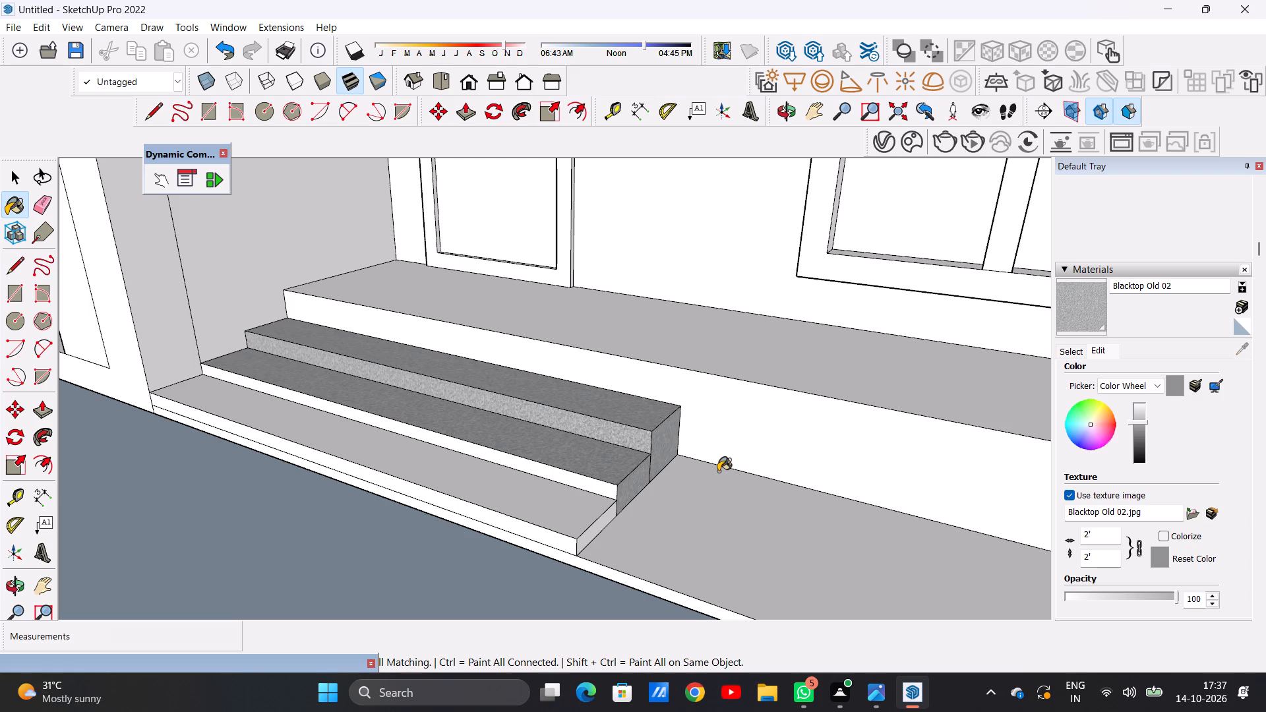
{"action": "scroll", "coordinate": [603, 514], "scroll_direction": "up", "scroll_amount": 12}
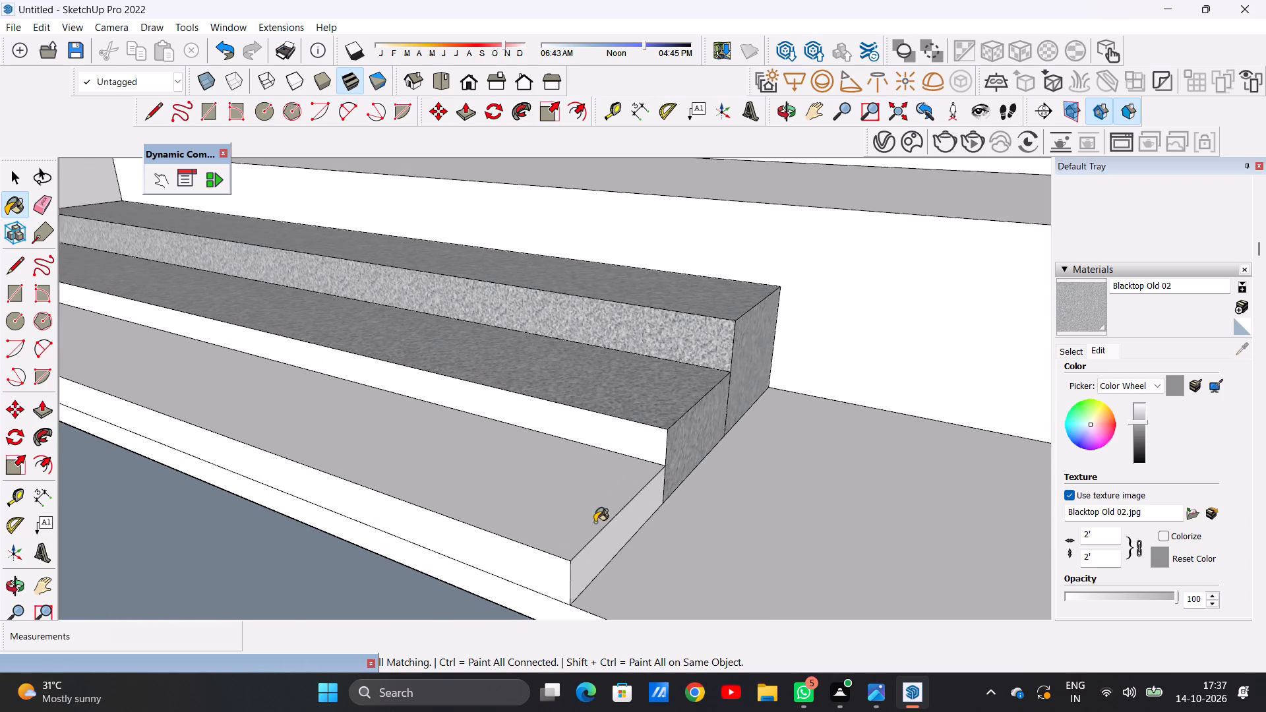
{"action": "scroll", "coordinate": [595, 522], "scroll_direction": "up", "scroll_amount": 2}
{"action": "left_click", "coordinate": [568, 491]}
{"action": "left_click", "coordinate": [614, 407]}
Paint the end face and front riser of the lowest entrance step with Blacktop Old 02.
{"action": "scroll", "coordinate": [465, 422], "scroll_direction": "down", "scroll_amount": 1}
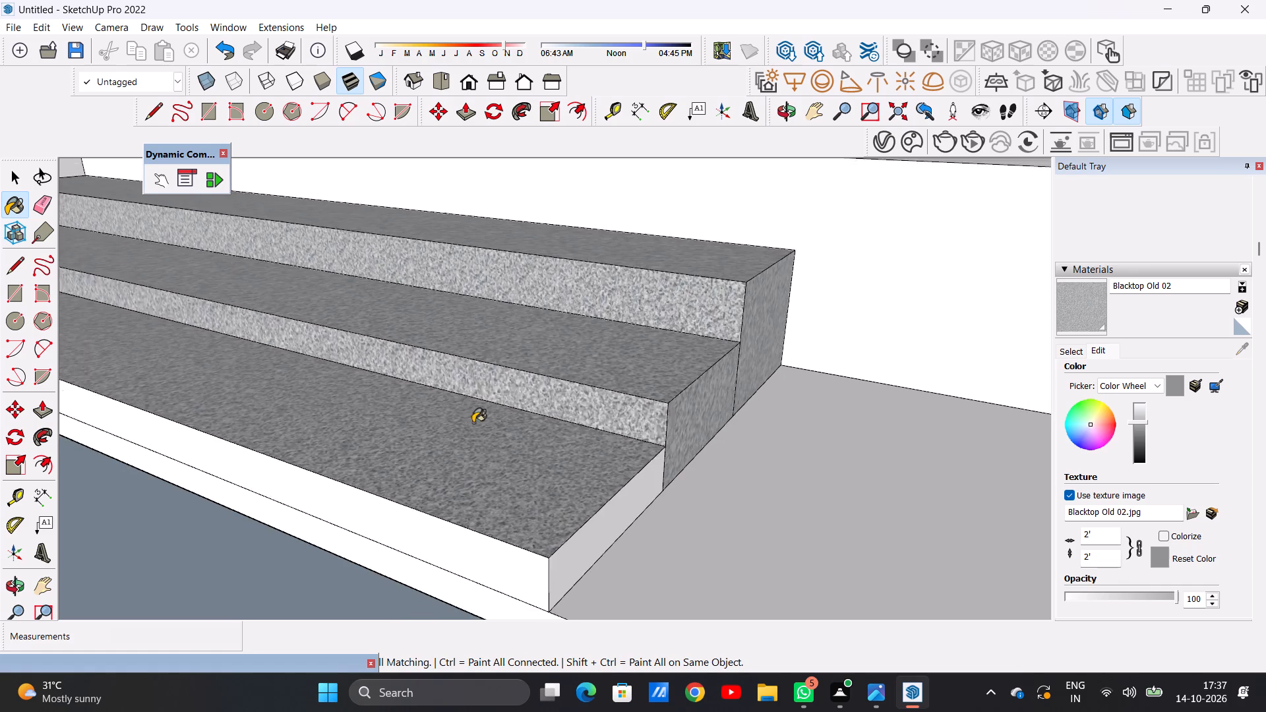
{"action": "scroll", "coordinate": [473, 423], "scroll_direction": "down", "scroll_amount": 12}
{"action": "middle_click_drag", "start_coordinate": [566, 425], "coordinate": [495, 467]}
{"action": "scroll", "coordinate": [456, 477], "scroll_direction": "up", "scroll_amount": 16}
{"action": "left_click", "coordinate": [449, 479]}
{"action": "left_click", "coordinate": [335, 510]}
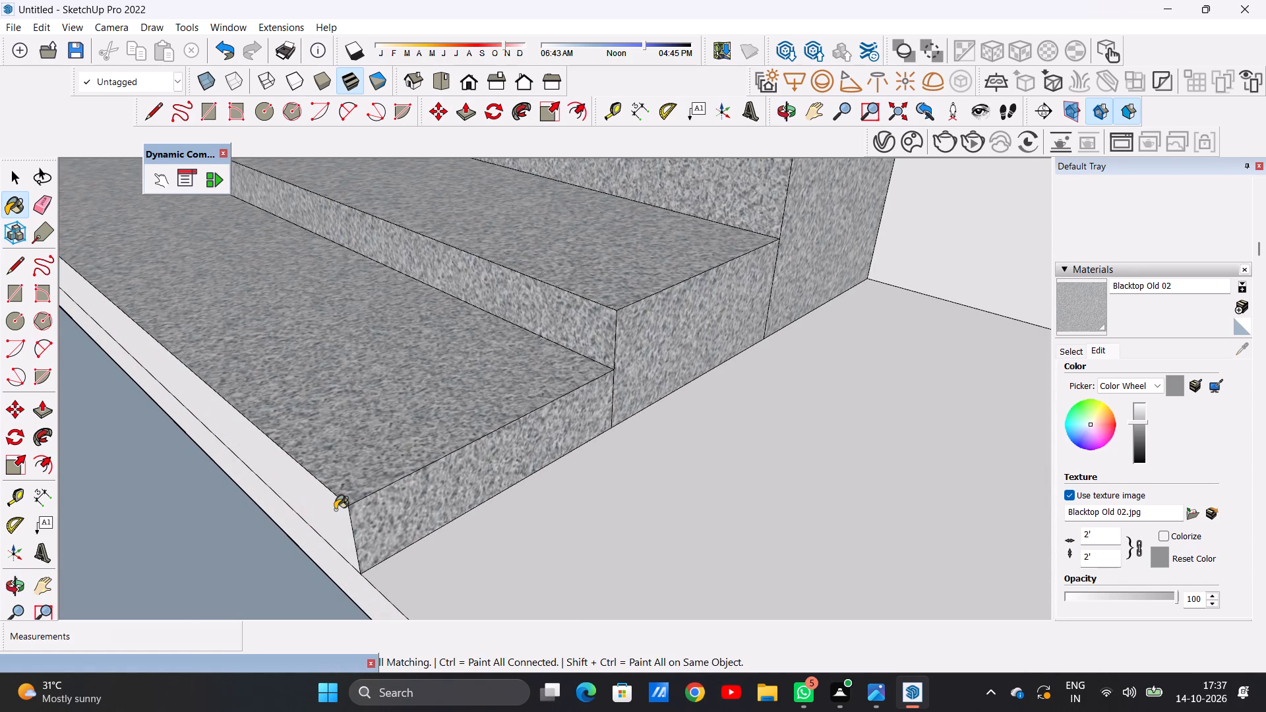
{"action": "key", "text": "space"}
Examine the painted entrance steps and the whole villa front from several distances and angles.
{"action": "scroll", "coordinate": [504, 421], "scroll_direction": "down", "scroll_amount": 6}
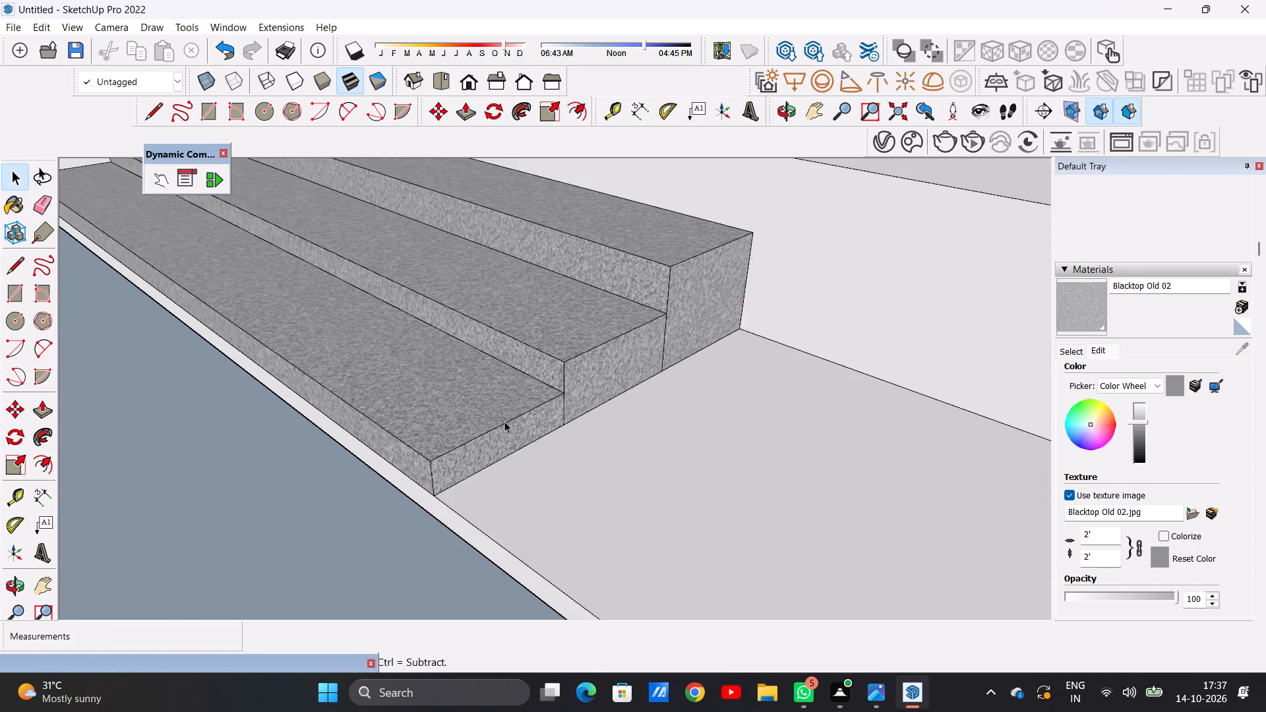
{"action": "scroll", "coordinate": [504, 421], "scroll_direction": "down", "scroll_amount": 16}
{"action": "middle_click_drag", "start_coordinate": [458, 398], "coordinate": [648, 351]}
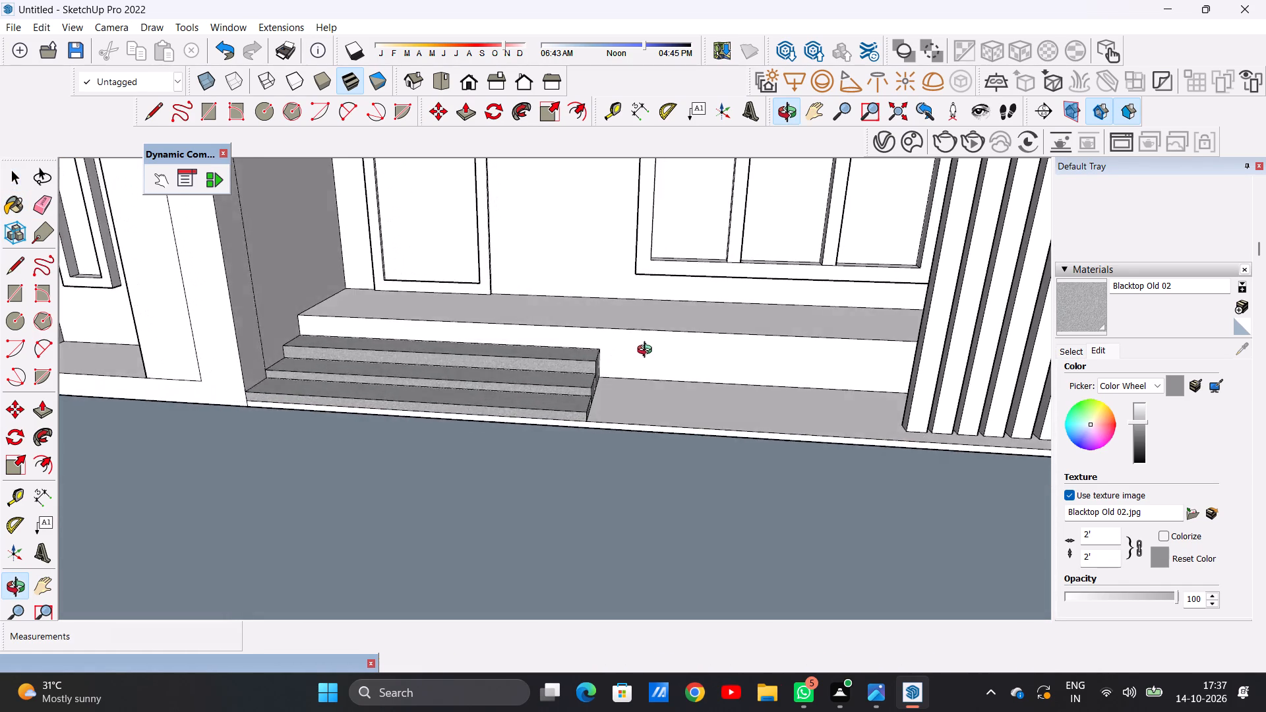
{"action": "middle_click_drag", "start_coordinate": [648, 351], "coordinate": [648, 351]}
{"action": "scroll", "coordinate": [598, 408], "scroll_direction": "down", "scroll_amount": 3}
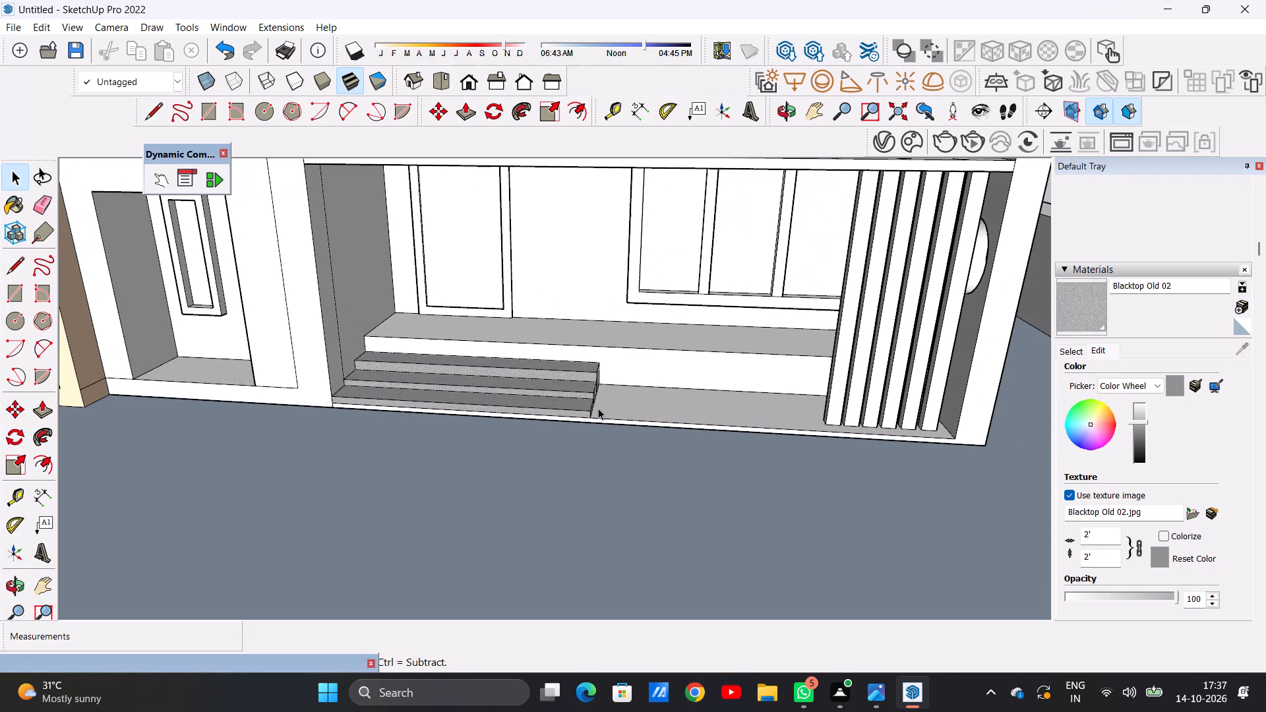
{"action": "middle_click_drag", "start_coordinate": [586, 383], "coordinate": [599, 441]}
{"action": "scroll", "coordinate": [594, 405], "scroll_direction": "down", "scroll_amount": 11}
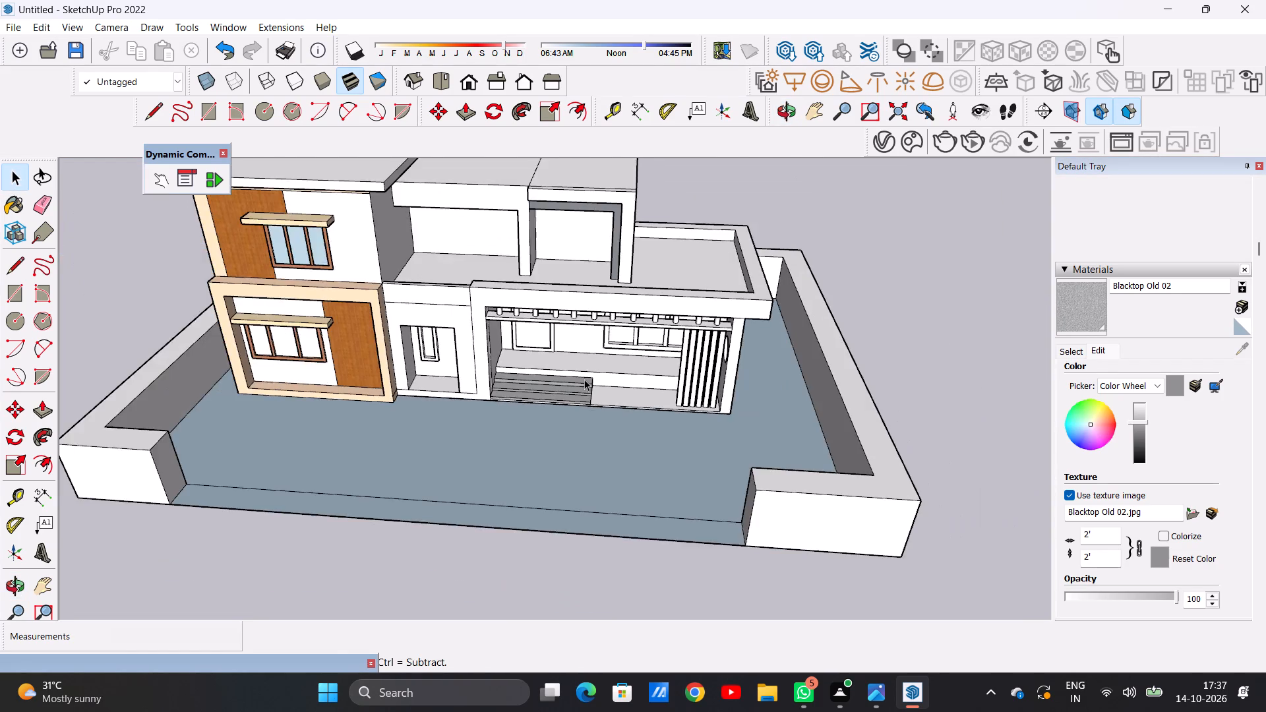
{"action": "scroll", "coordinate": [583, 379], "scroll_direction": "up", "scroll_amount": 6}
{"action": "middle_click_drag", "start_coordinate": [572, 386], "coordinate": [585, 463]}
{"action": "scroll", "coordinate": [588, 420], "scroll_direction": "down", "scroll_amount": 14}
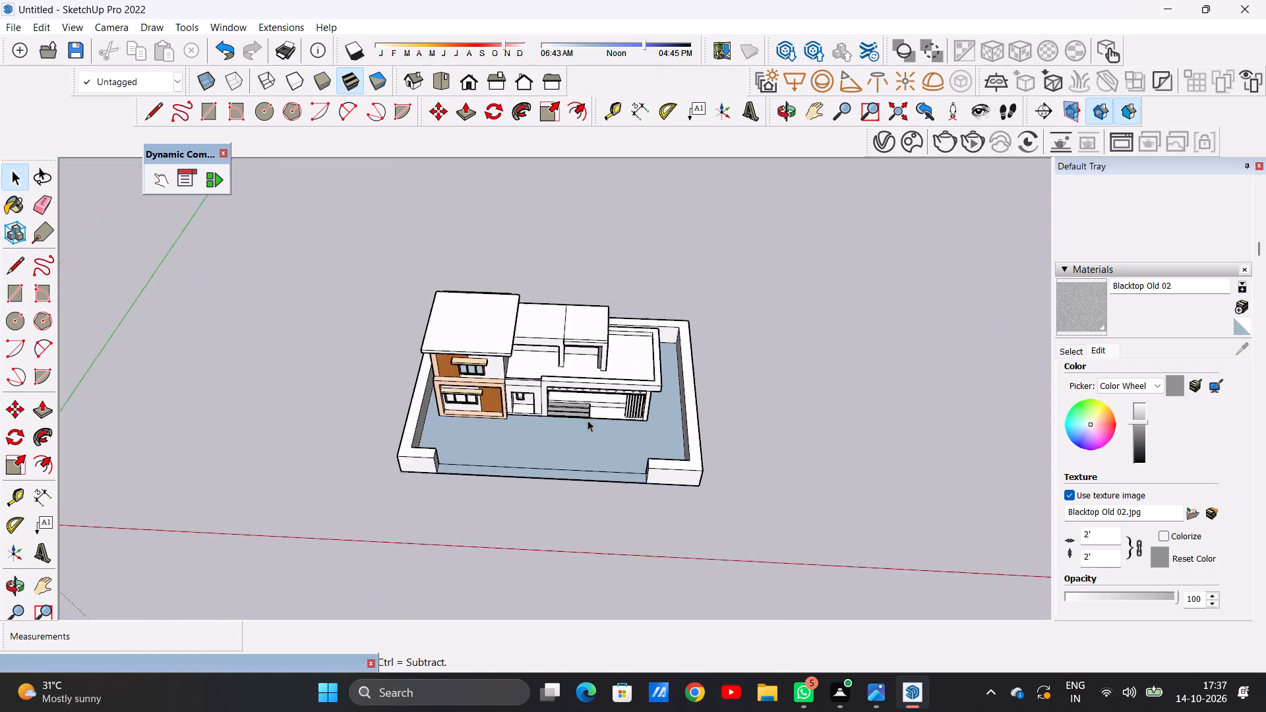
{"action": "scroll", "coordinate": [588, 420], "scroll_direction": "down", "scroll_amount": 1}
{"action": "scroll", "coordinate": [588, 420], "scroll_direction": "up", "scroll_amount": 4}
{"action": "middle_click_drag", "start_coordinate": [588, 420], "coordinate": [589, 280]}
{"action": "scroll", "coordinate": [589, 280], "scroll_direction": "up", "scroll_amount": 1}
{"action": "scroll", "coordinate": [578, 442], "scroll_direction": "up", "scroll_amount": 2}
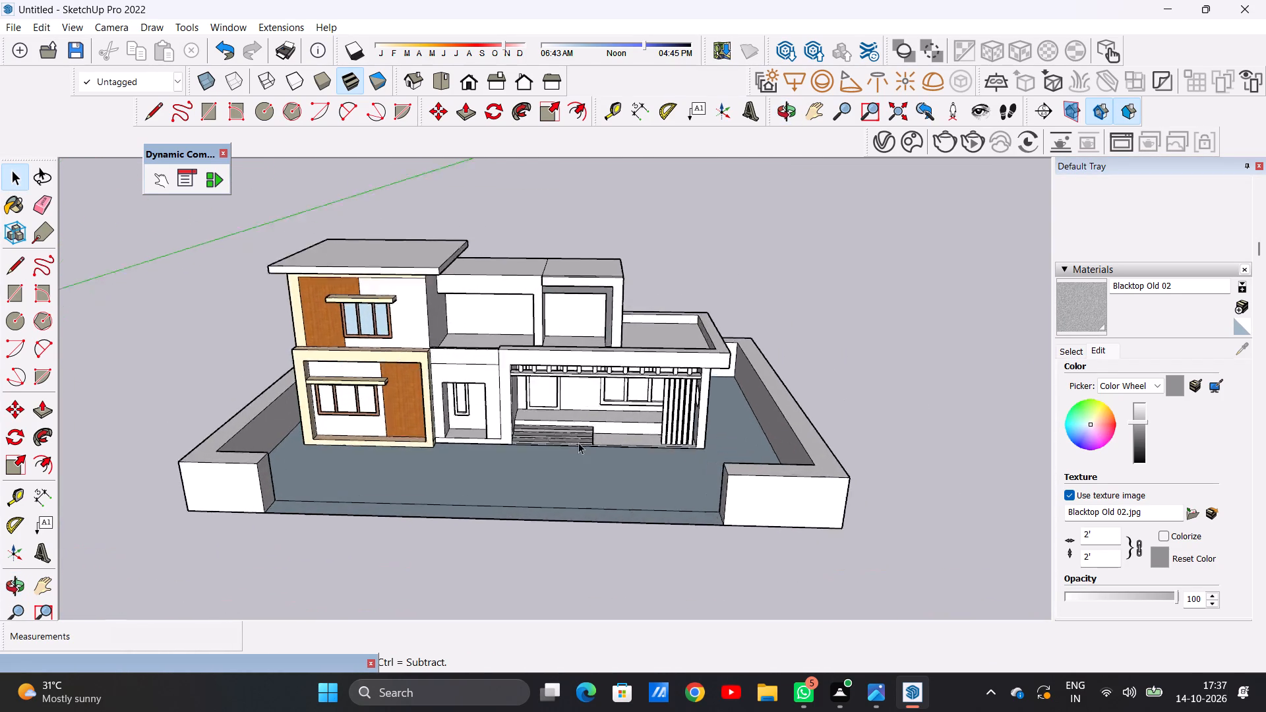
{"action": "scroll", "coordinate": [578, 442], "scroll_direction": "up", "scroll_amount": 5}
{"action": "scroll", "coordinate": [557, 369], "scroll_direction": "up", "scroll_amount": 5}
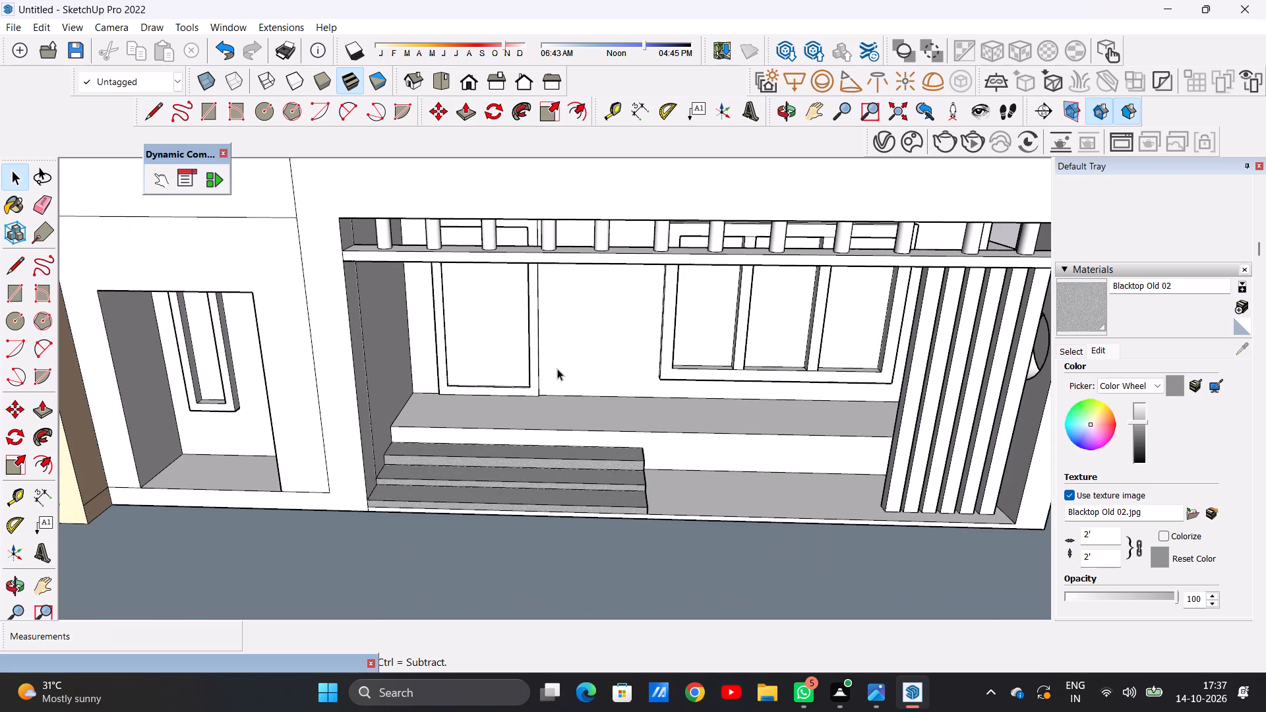
{"action": "middle_click_drag", "start_coordinate": [717, 459], "coordinate": [504, 369]}
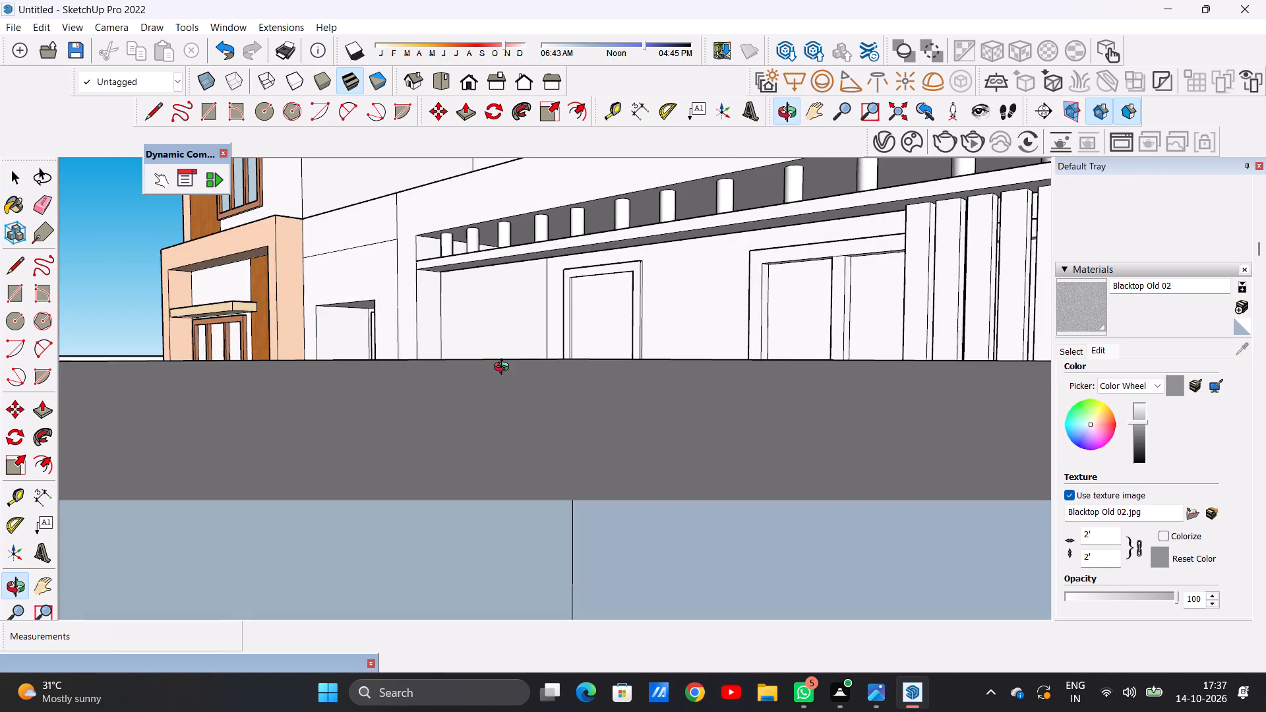
{"action": "middle_click_drag", "start_coordinate": [504, 369], "coordinate": [646, 395]}
{"action": "scroll", "coordinate": [649, 490], "scroll_direction": "up", "scroll_amount": 1}
{"action": "scroll", "coordinate": [649, 492], "scroll_direction": "down", "scroll_amount": 1}
{"action": "scroll", "coordinate": [649, 494], "scroll_direction": "up", "scroll_amount": 11}
{"action": "middle_click_drag", "start_coordinate": [699, 468], "coordinate": [648, 479]}
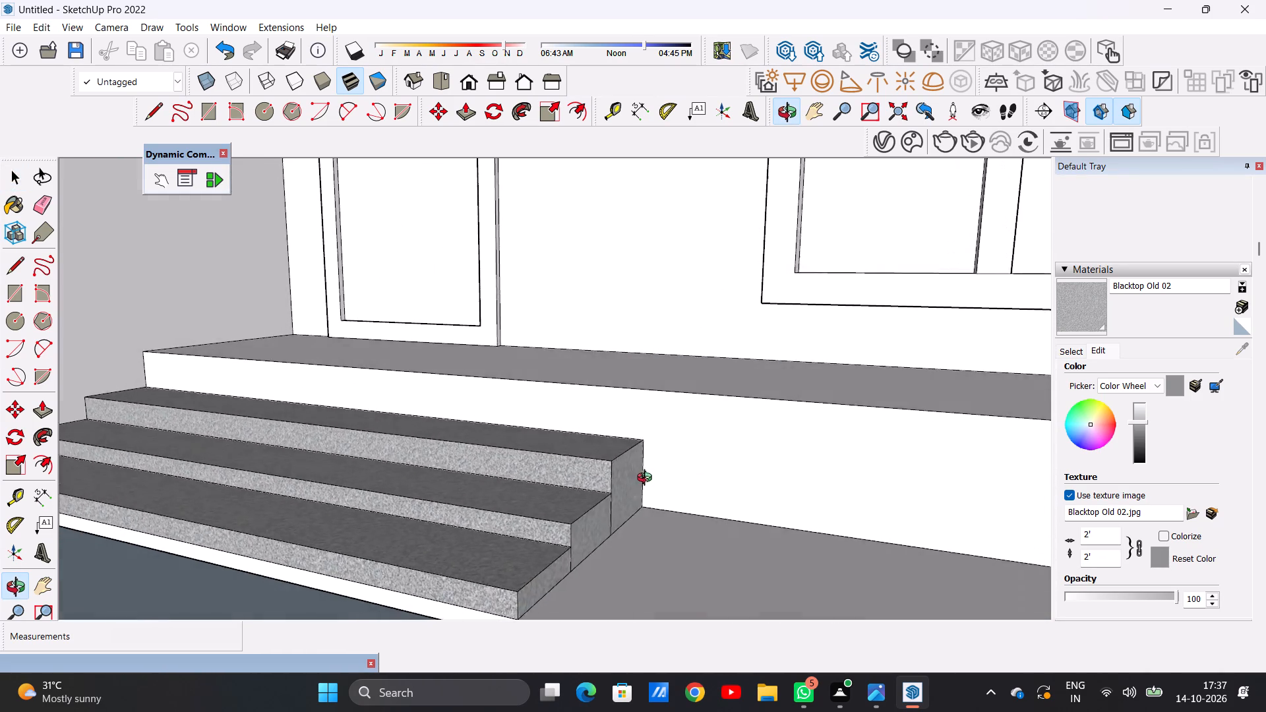
{"action": "middle_click_drag", "start_coordinate": [648, 479], "coordinate": [753, 483]}
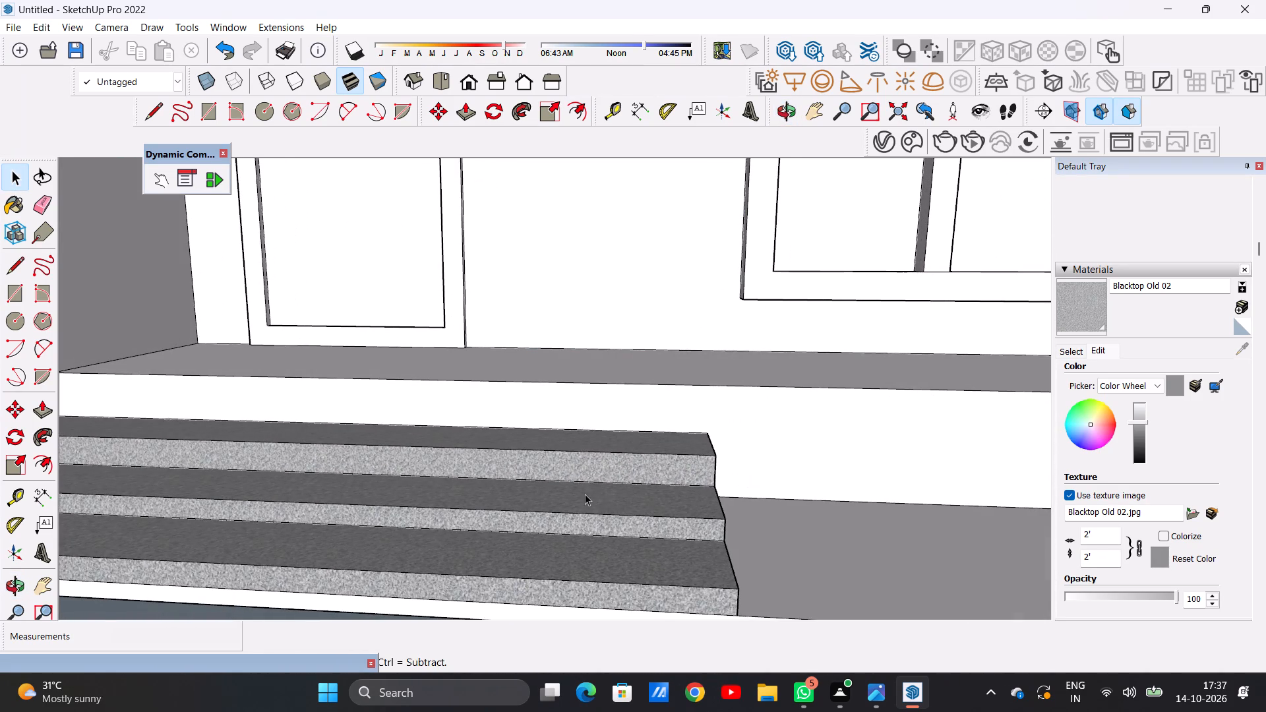
{"action": "scroll", "coordinate": [489, 425], "scroll_direction": "down", "scroll_amount": 7}
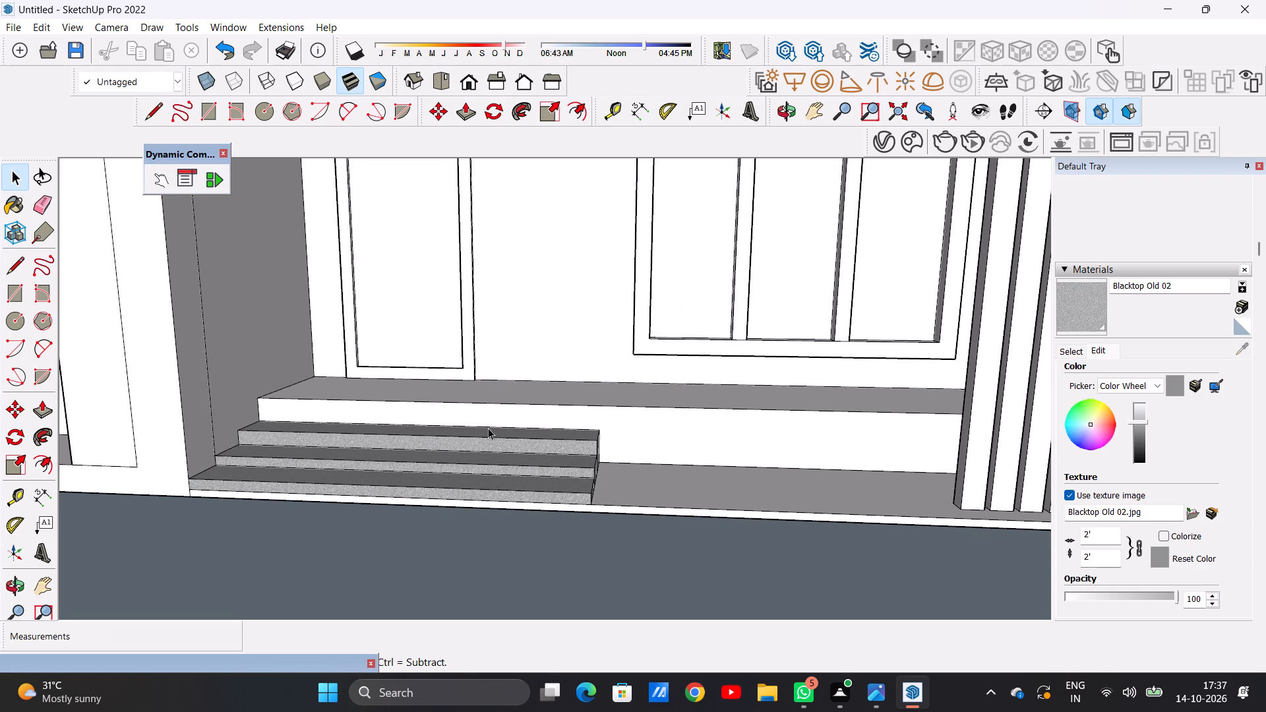
{"action": "scroll", "coordinate": [488, 428], "scroll_direction": "down", "scroll_amount": 4}
{"action": "scroll", "coordinate": [599, 397], "scroll_direction": "up", "scroll_amount": 4}
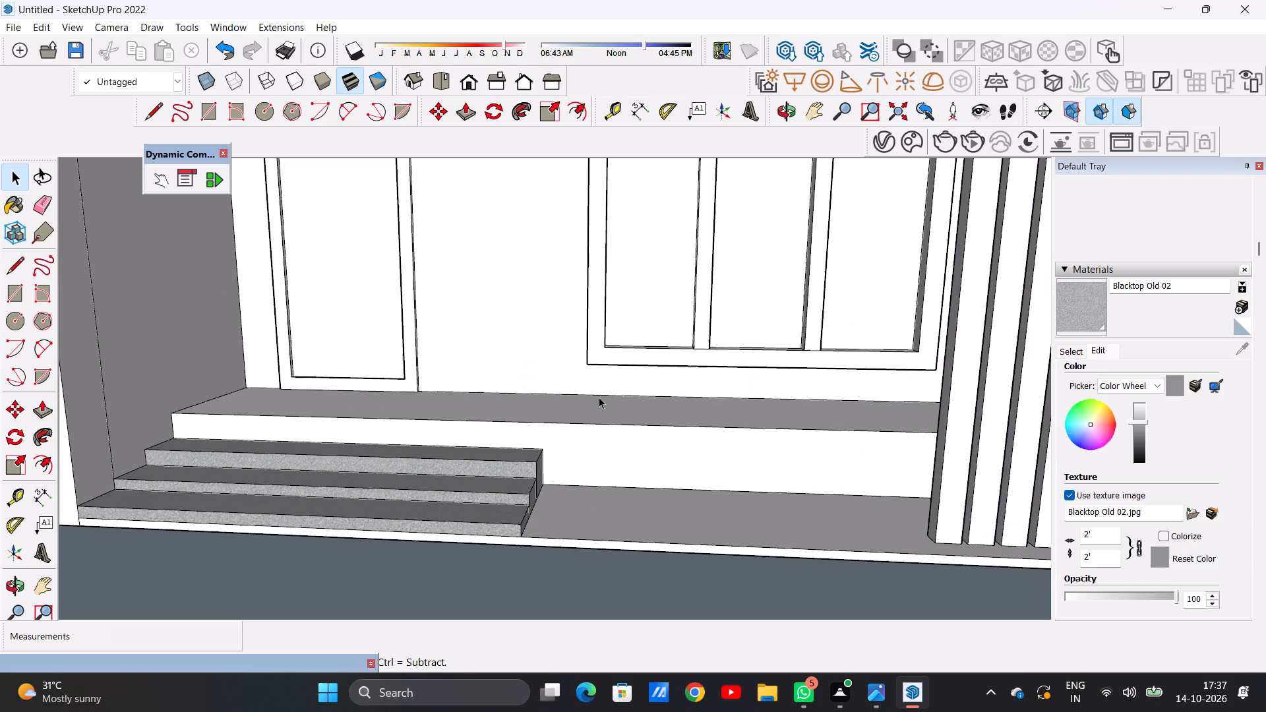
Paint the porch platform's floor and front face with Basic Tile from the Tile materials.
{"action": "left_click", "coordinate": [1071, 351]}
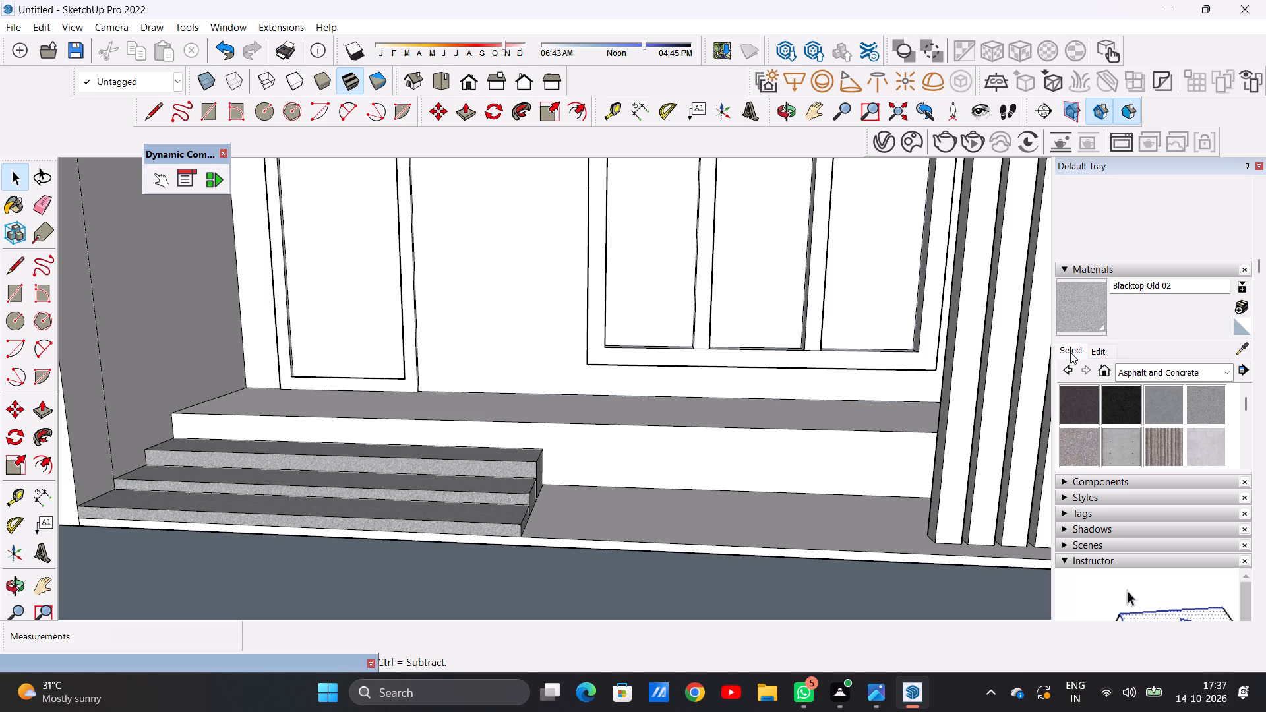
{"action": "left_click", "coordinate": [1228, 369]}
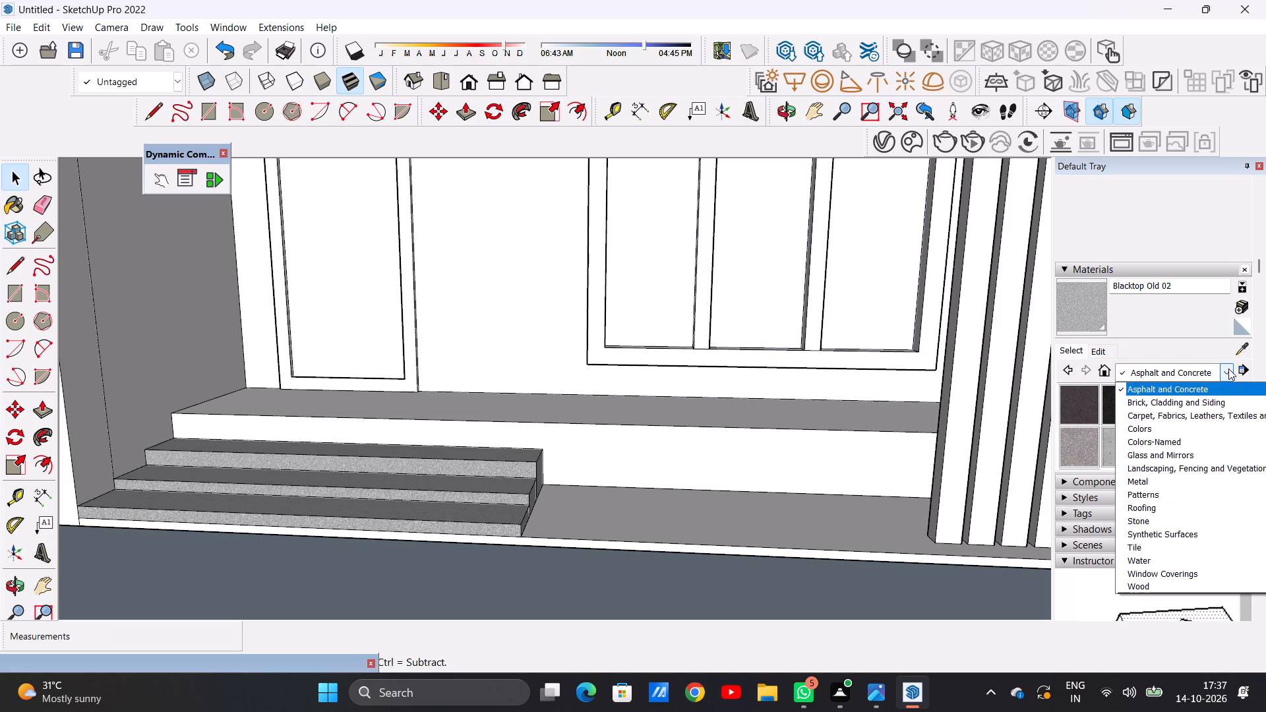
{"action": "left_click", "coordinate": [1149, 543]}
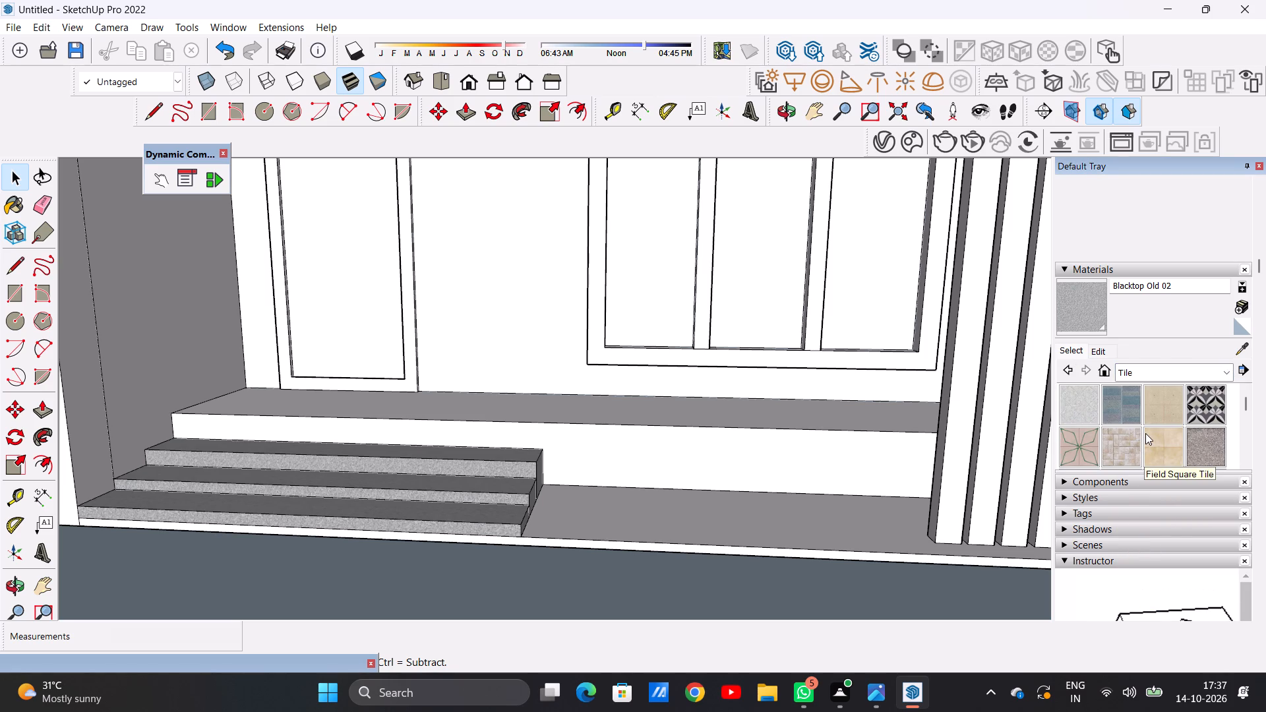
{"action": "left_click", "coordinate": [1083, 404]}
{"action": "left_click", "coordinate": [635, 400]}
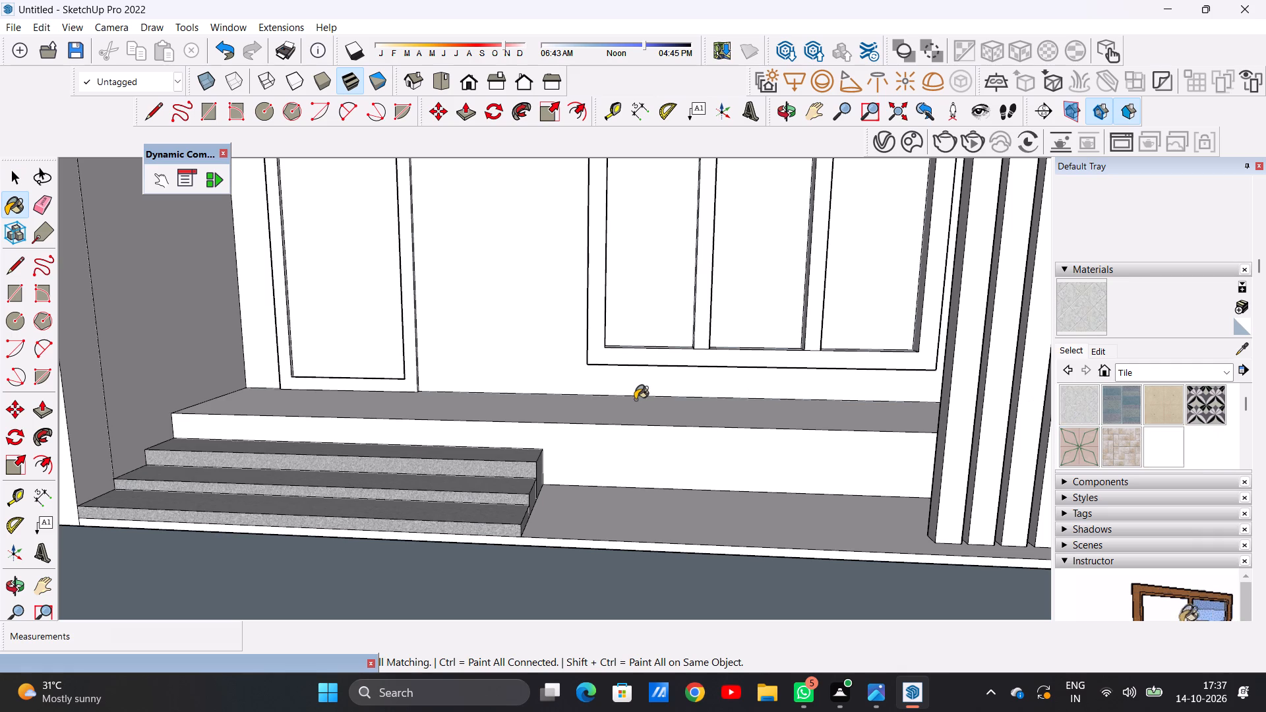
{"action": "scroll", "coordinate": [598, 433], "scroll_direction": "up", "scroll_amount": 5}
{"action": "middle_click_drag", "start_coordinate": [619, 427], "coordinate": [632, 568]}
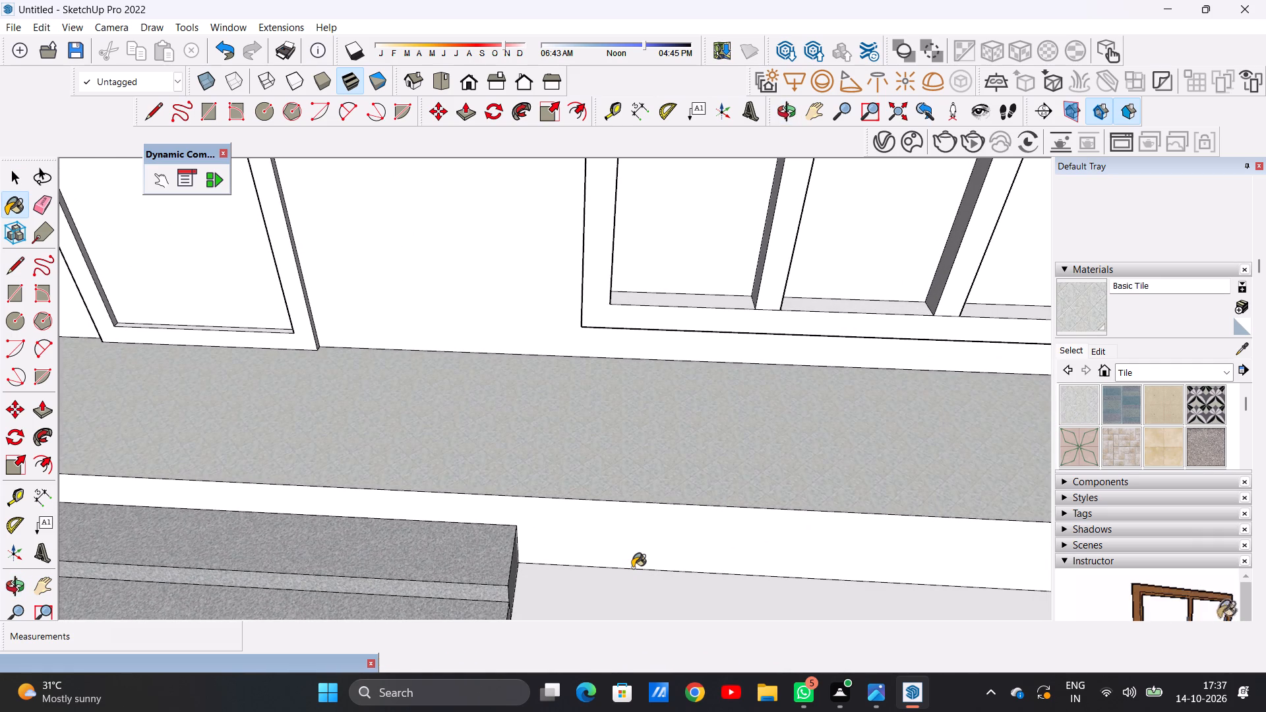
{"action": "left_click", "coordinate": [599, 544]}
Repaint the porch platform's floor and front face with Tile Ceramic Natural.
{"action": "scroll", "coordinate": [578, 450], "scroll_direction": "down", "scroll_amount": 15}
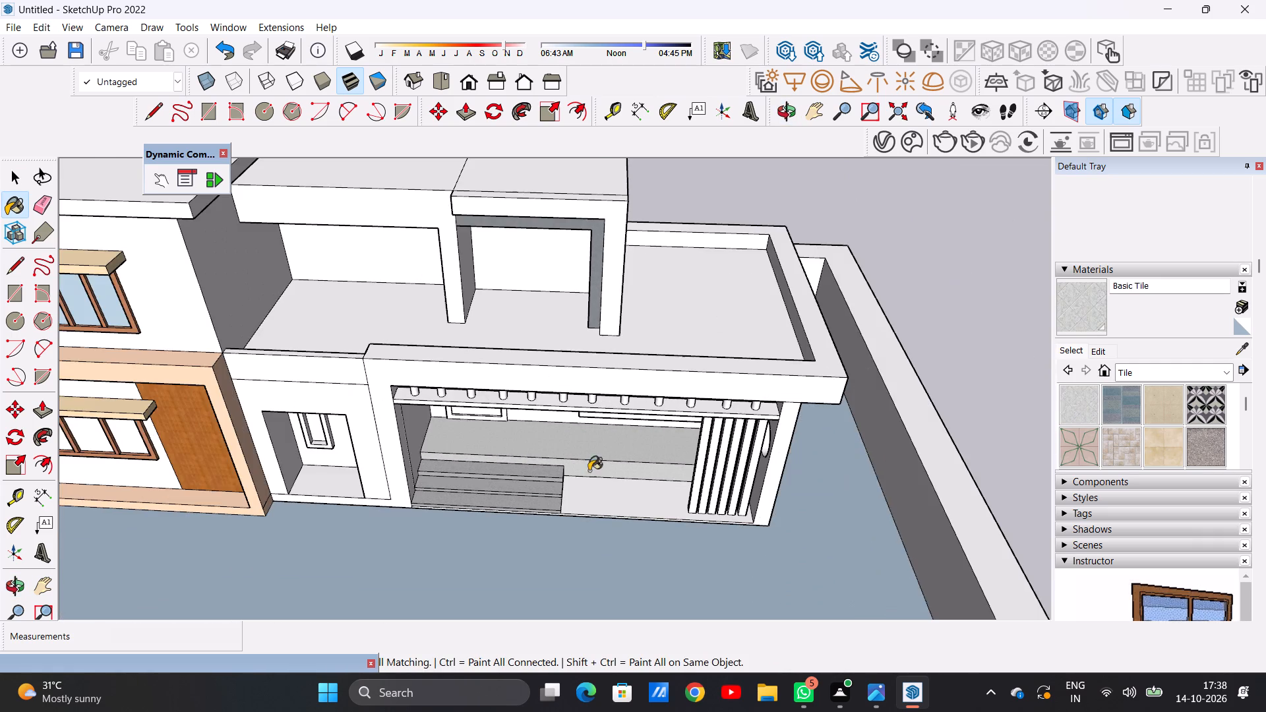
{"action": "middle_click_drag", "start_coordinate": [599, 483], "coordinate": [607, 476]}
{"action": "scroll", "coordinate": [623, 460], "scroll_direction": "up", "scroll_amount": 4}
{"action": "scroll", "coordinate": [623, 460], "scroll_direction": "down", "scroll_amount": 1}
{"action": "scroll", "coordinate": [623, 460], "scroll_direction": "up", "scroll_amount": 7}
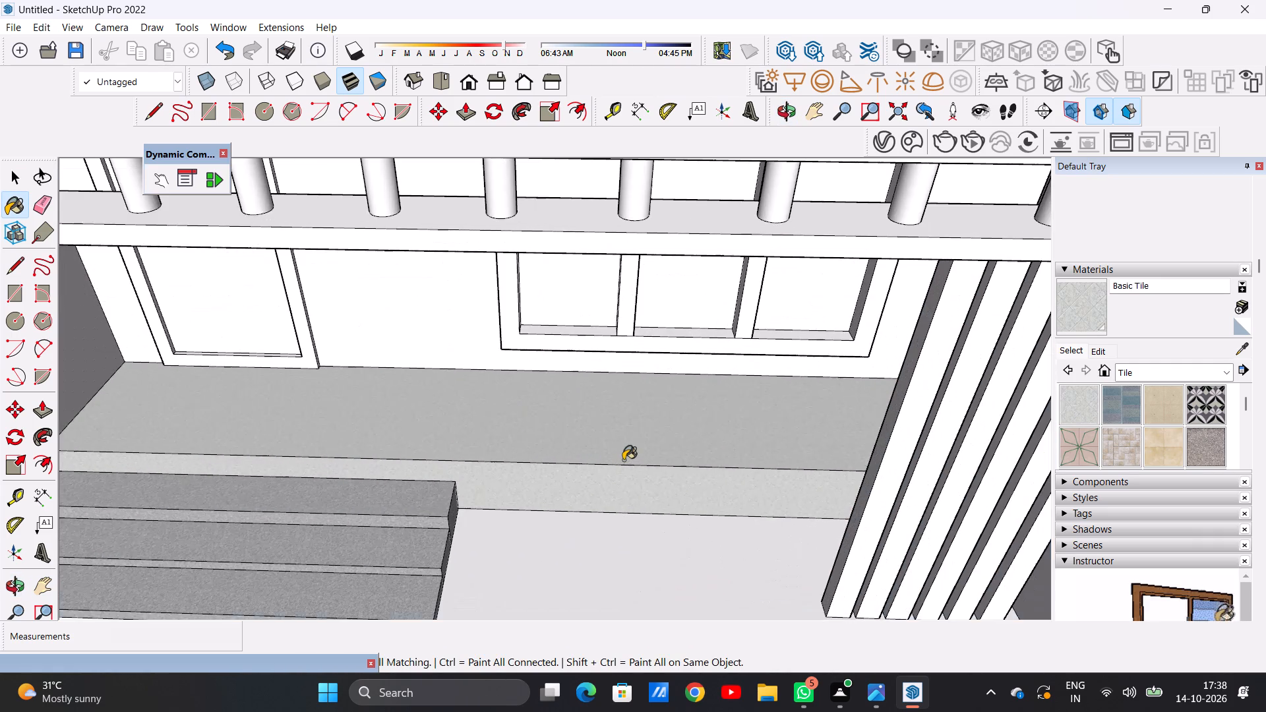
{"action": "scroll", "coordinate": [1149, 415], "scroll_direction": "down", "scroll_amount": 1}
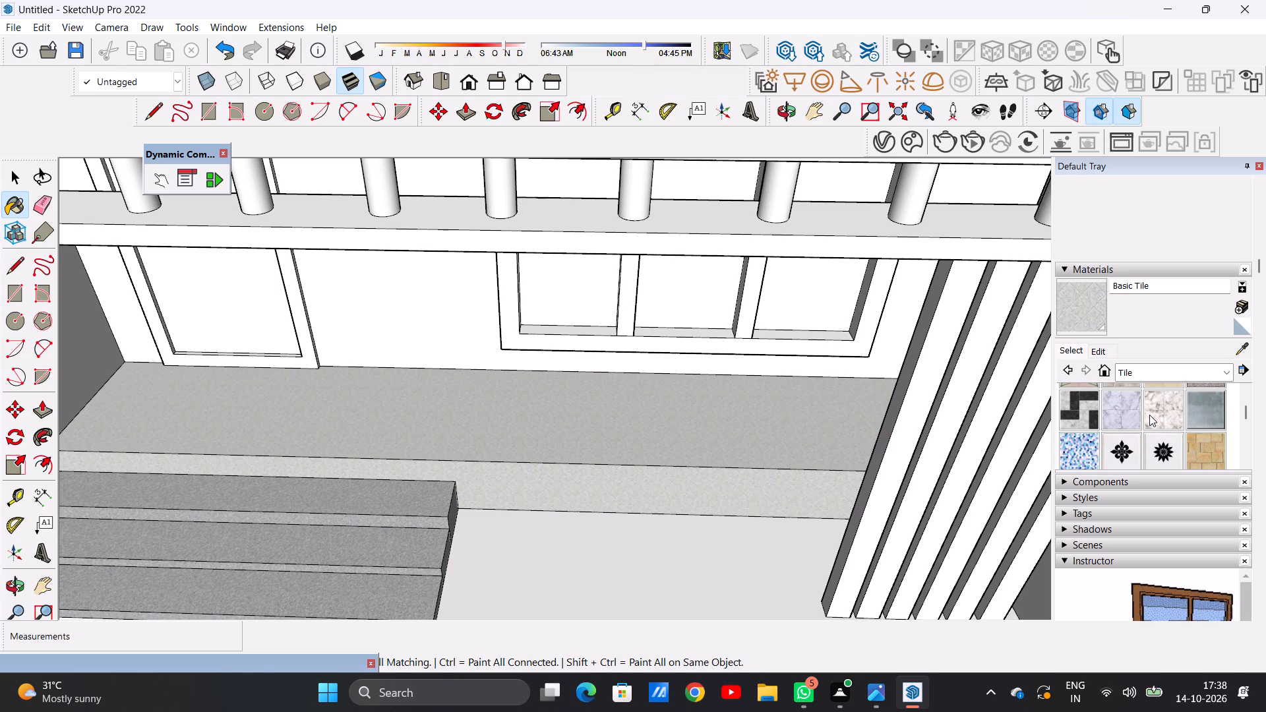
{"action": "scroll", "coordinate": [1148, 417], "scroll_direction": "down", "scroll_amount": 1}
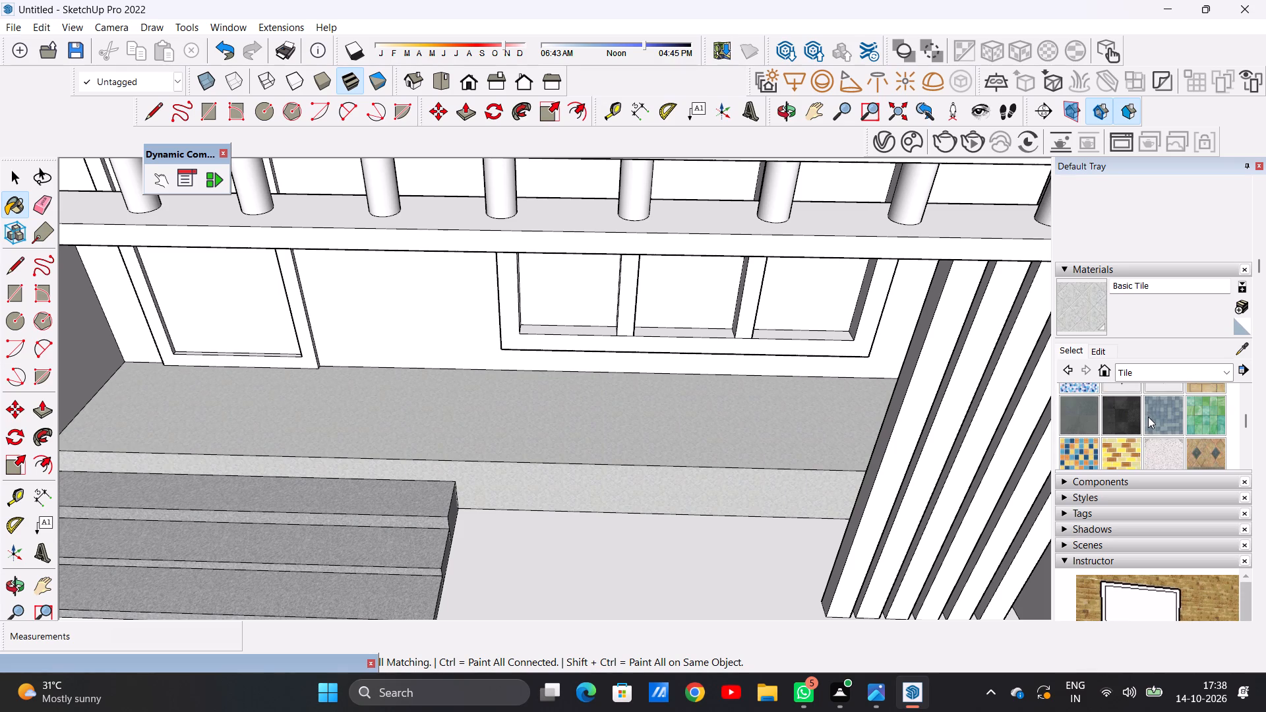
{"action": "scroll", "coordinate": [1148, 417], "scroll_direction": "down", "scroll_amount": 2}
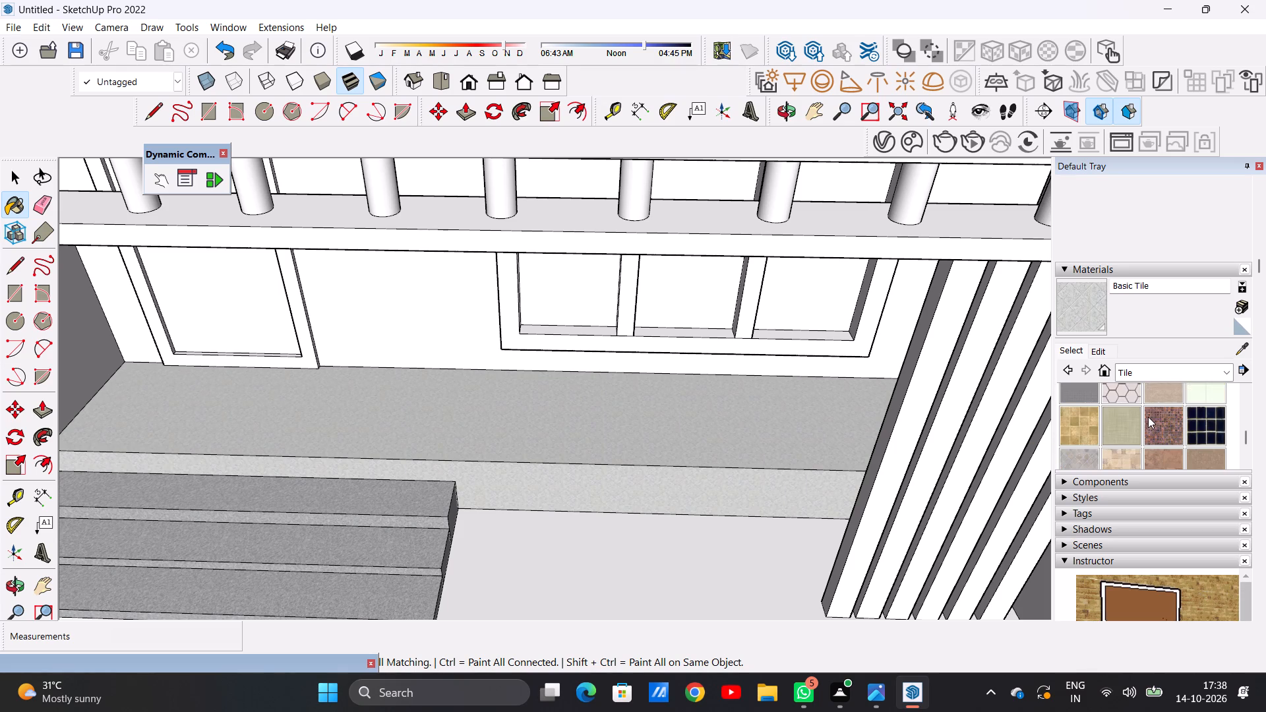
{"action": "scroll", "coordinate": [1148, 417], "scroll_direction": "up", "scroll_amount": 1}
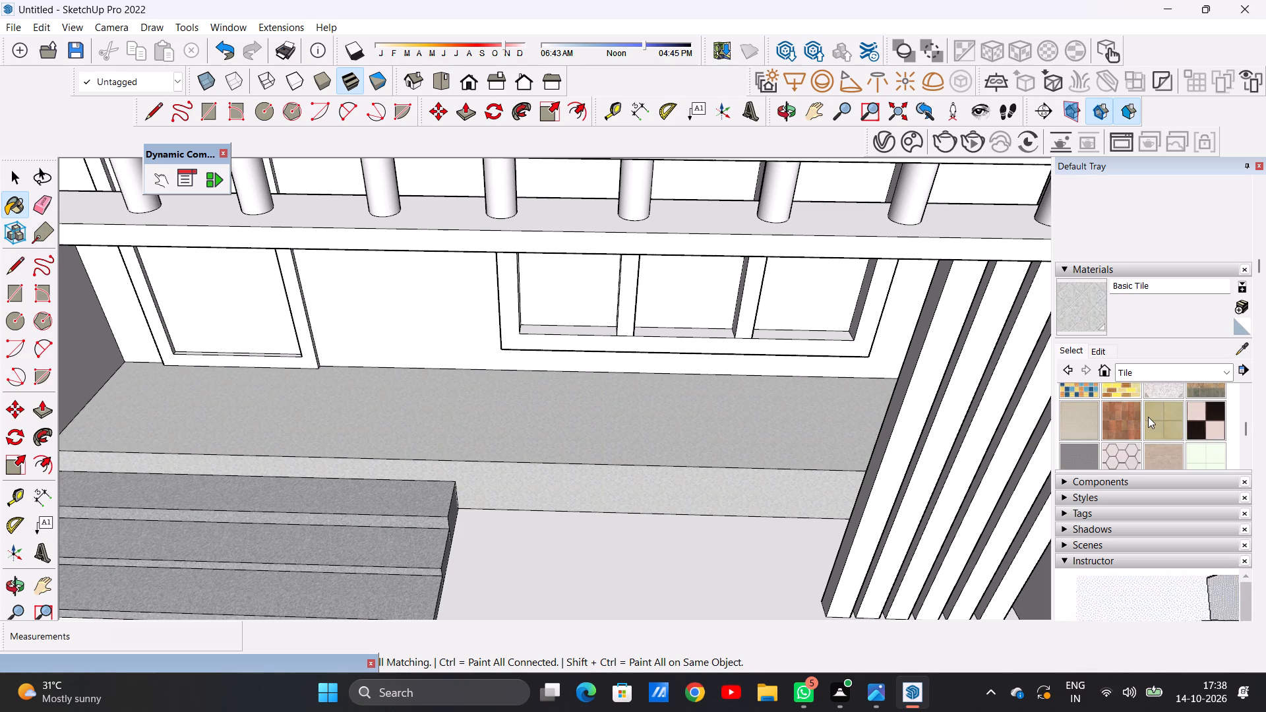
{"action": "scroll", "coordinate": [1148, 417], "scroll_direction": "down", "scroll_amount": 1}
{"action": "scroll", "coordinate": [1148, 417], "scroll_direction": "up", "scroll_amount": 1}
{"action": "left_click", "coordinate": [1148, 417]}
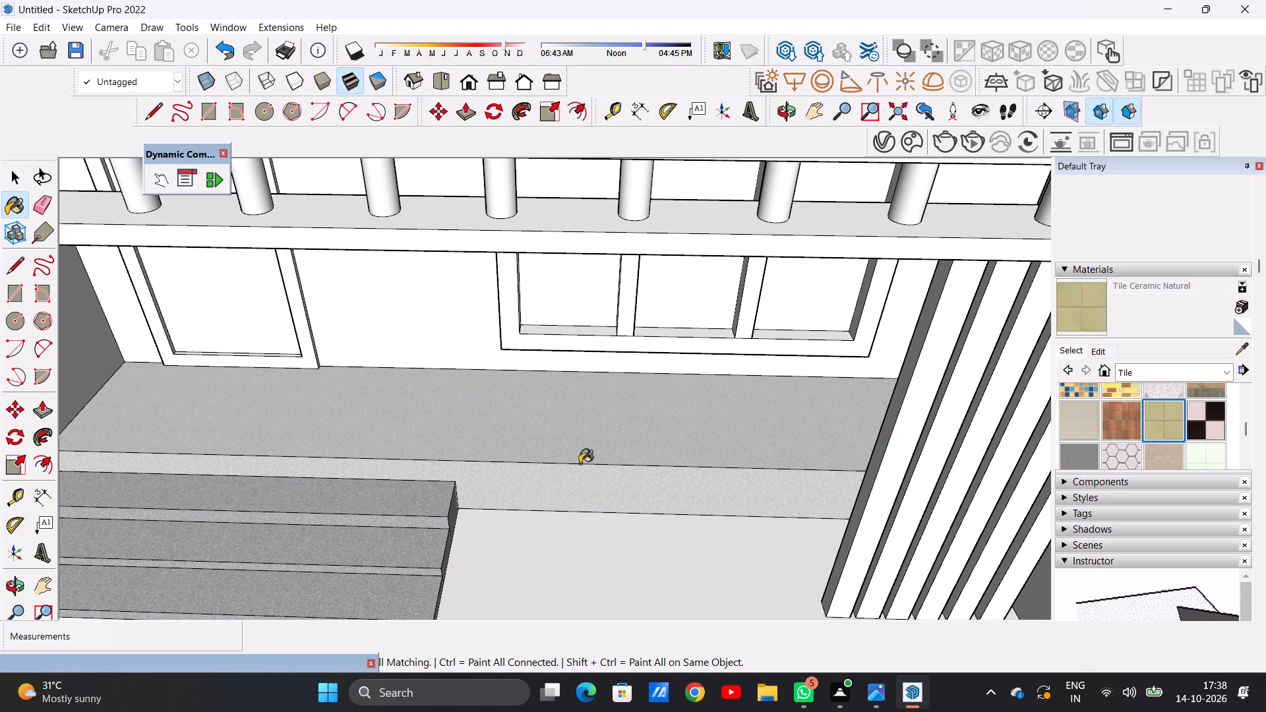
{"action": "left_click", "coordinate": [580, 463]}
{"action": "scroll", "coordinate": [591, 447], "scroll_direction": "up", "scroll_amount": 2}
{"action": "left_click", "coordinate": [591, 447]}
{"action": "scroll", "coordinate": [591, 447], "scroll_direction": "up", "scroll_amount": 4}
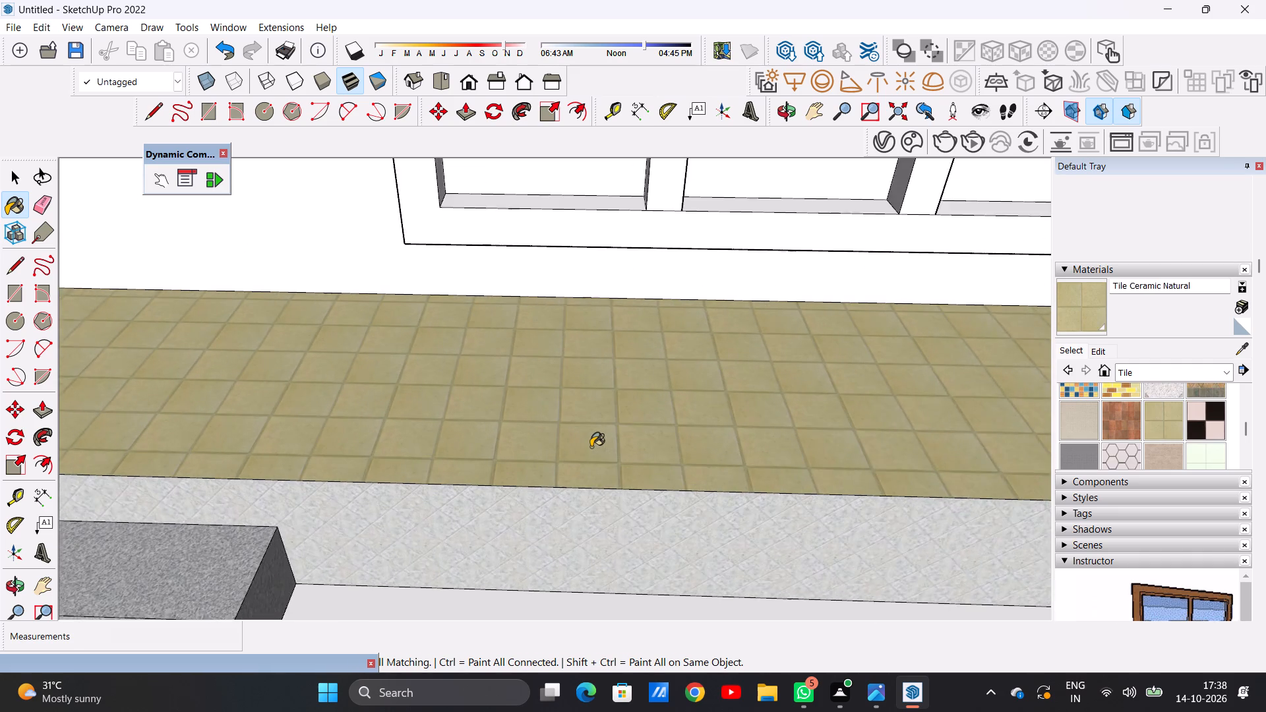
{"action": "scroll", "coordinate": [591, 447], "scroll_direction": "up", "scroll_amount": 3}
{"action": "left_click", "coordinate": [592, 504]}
Examine the tiled porch, the whole villa front and the upper-floor frame opening from several distances and angles.
{"action": "scroll", "coordinate": [580, 425], "scroll_direction": "down", "scroll_amount": 13}
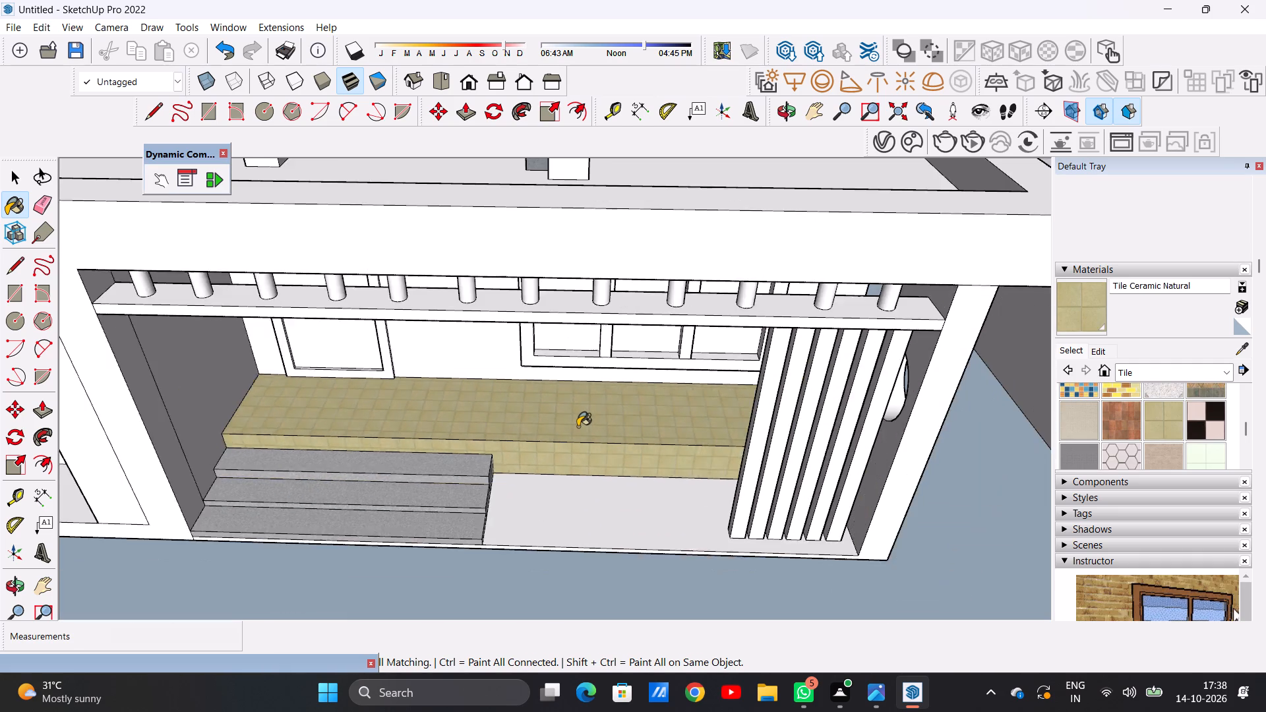
{"action": "scroll", "coordinate": [578, 427], "scroll_direction": "down", "scroll_amount": 3}
{"action": "middle_click_drag", "start_coordinate": [595, 463], "coordinate": [568, 351]}
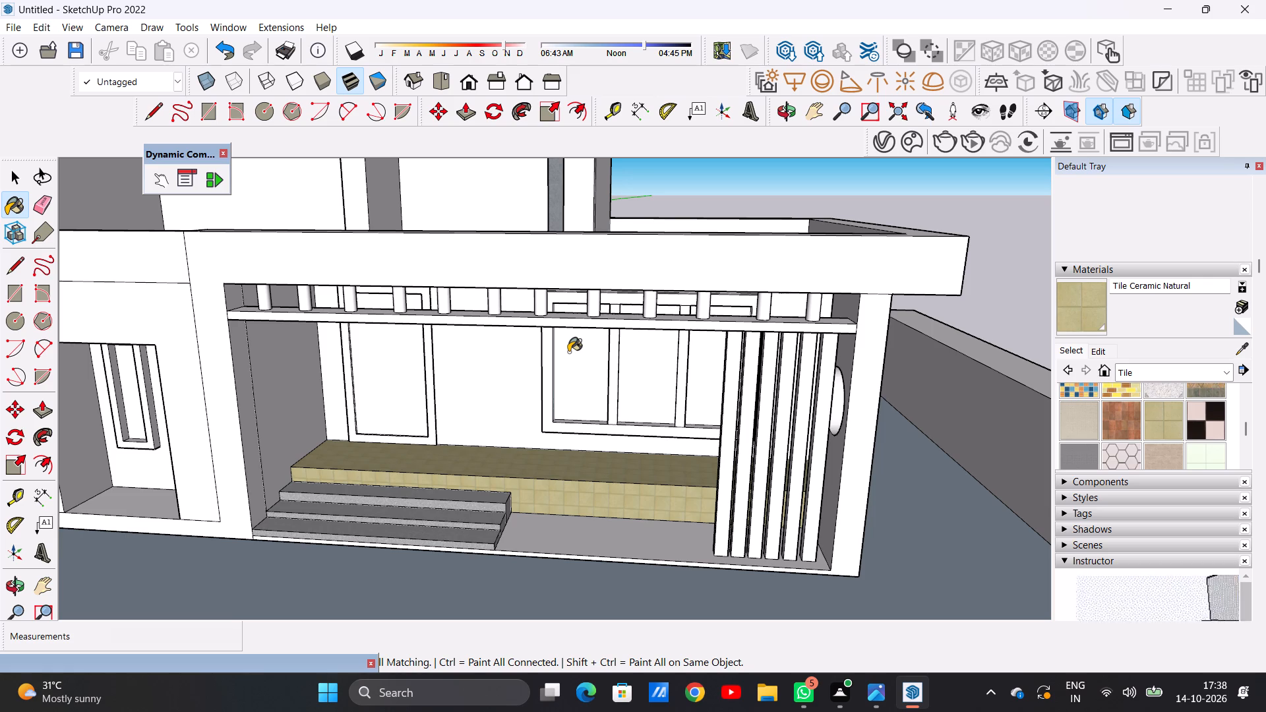
{"action": "scroll", "coordinate": [568, 352], "scroll_direction": "down", "scroll_amount": 10}
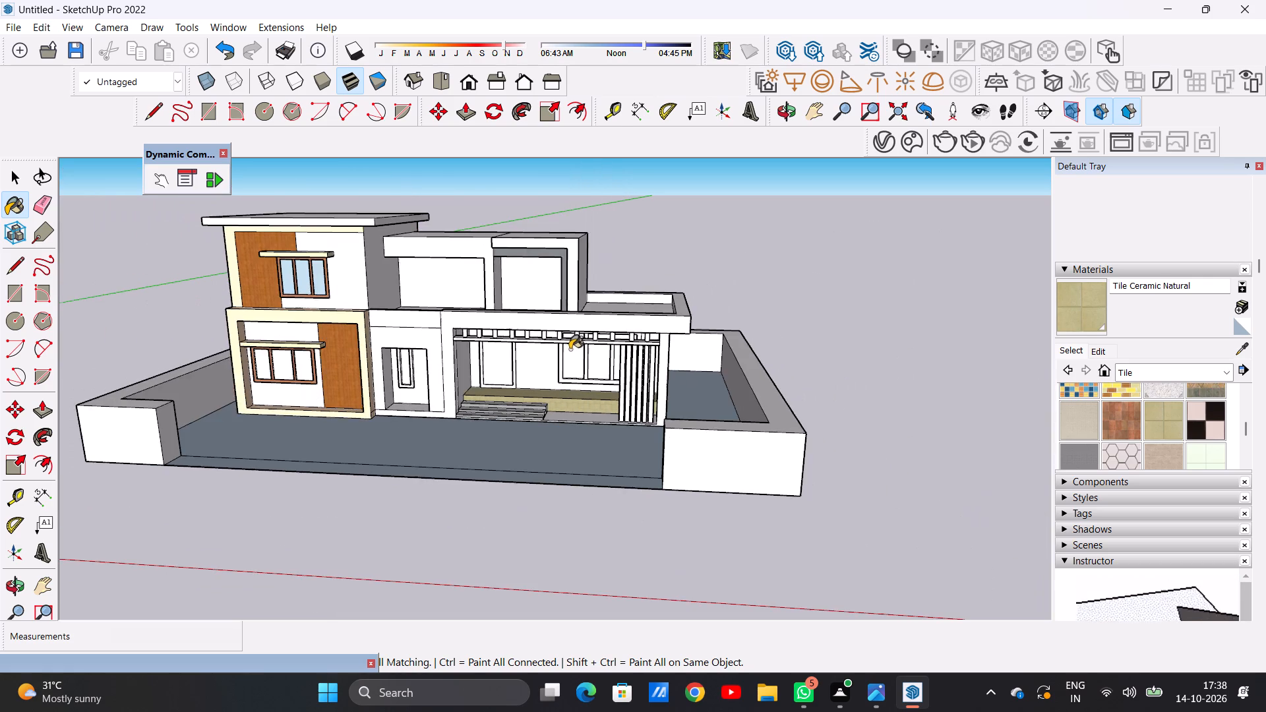
{"action": "scroll", "coordinate": [565, 229], "scroll_direction": "up", "scroll_amount": 8}
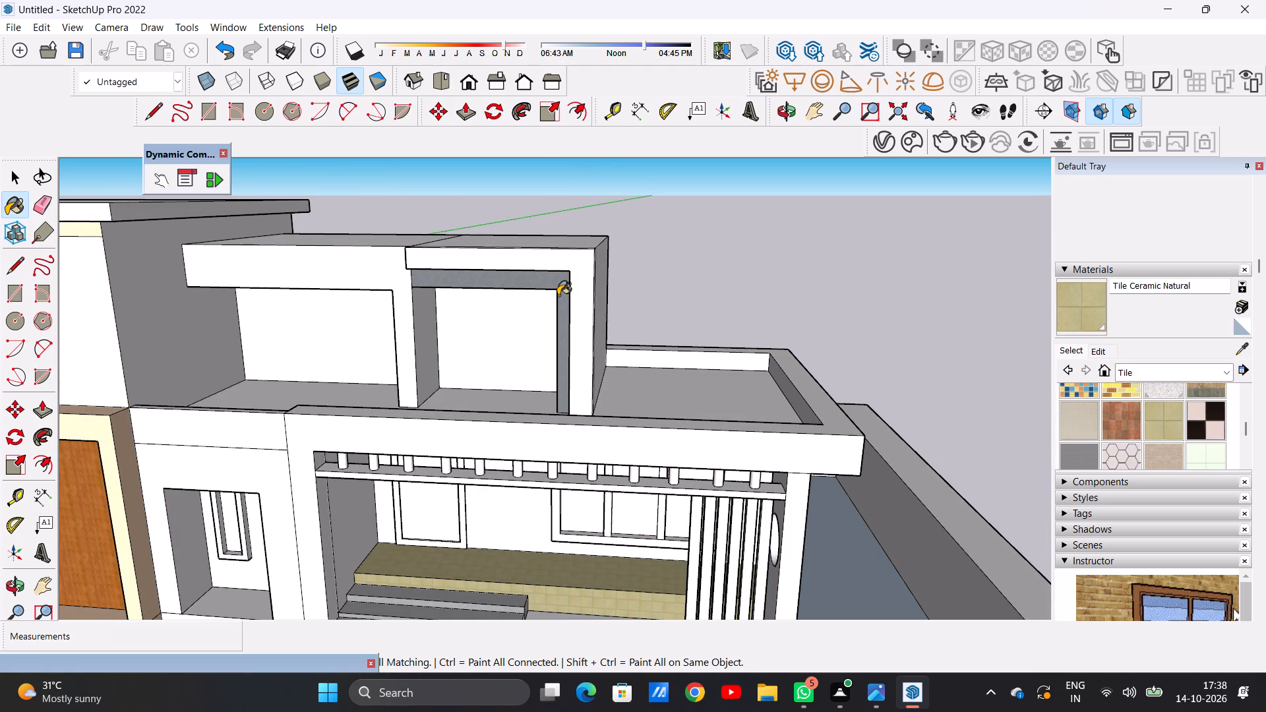
{"action": "scroll", "coordinate": [553, 293], "scroll_direction": "down", "scroll_amount": 2}
{"action": "scroll", "coordinate": [555, 308], "scroll_direction": "up", "scroll_amount": 6}
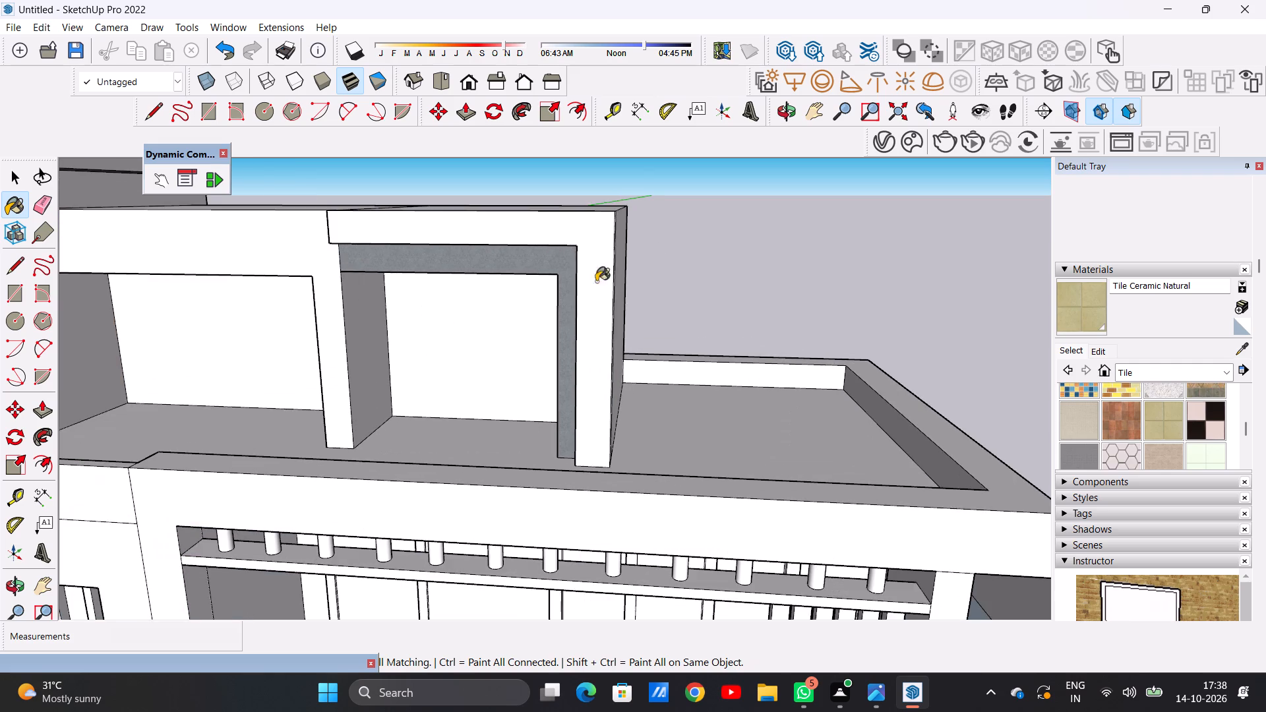
{"action": "middle_click_drag", "start_coordinate": [644, 256], "coordinate": [406, 294]}
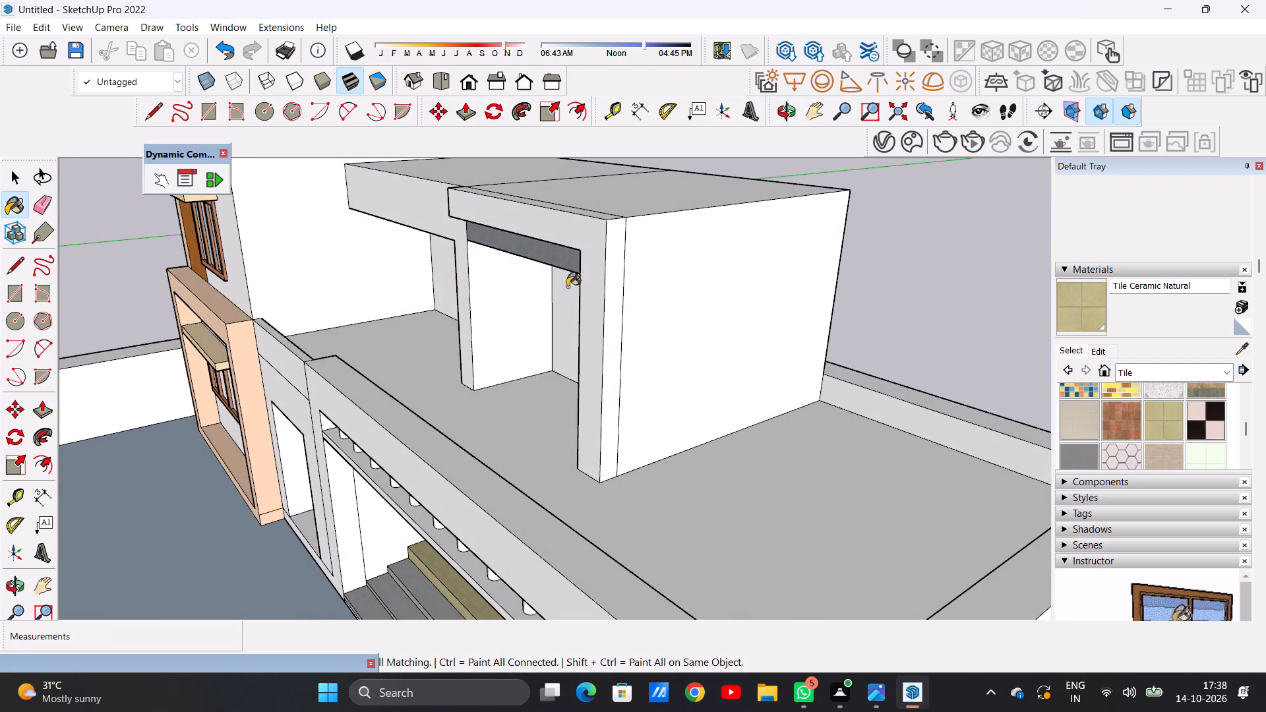
{"action": "middle_click_drag", "start_coordinate": [576, 287], "coordinate": [823, 239]}
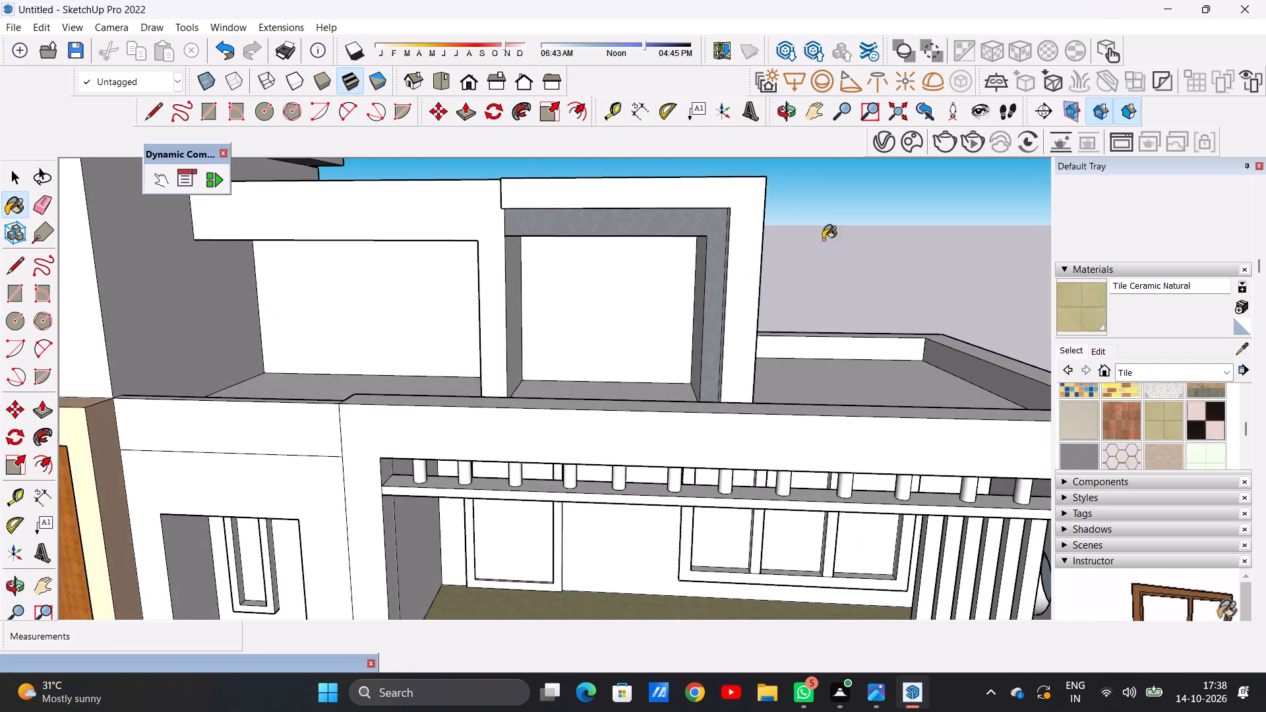
{"action": "scroll", "coordinate": [646, 247], "scroll_direction": "up", "scroll_amount": 5}
{"action": "middle_click_drag", "start_coordinate": [650, 293], "coordinate": [648, 276]}
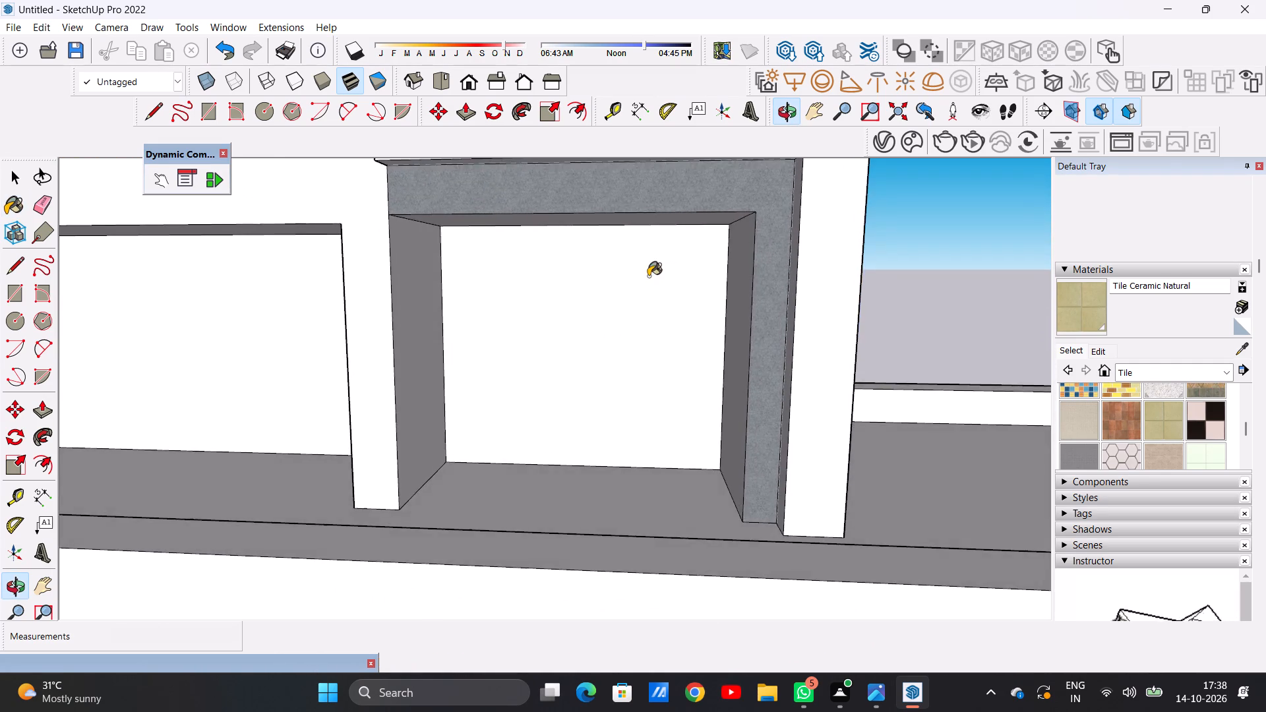
{"action": "scroll", "coordinate": [642, 334], "scroll_direction": "down", "scroll_amount": 9}
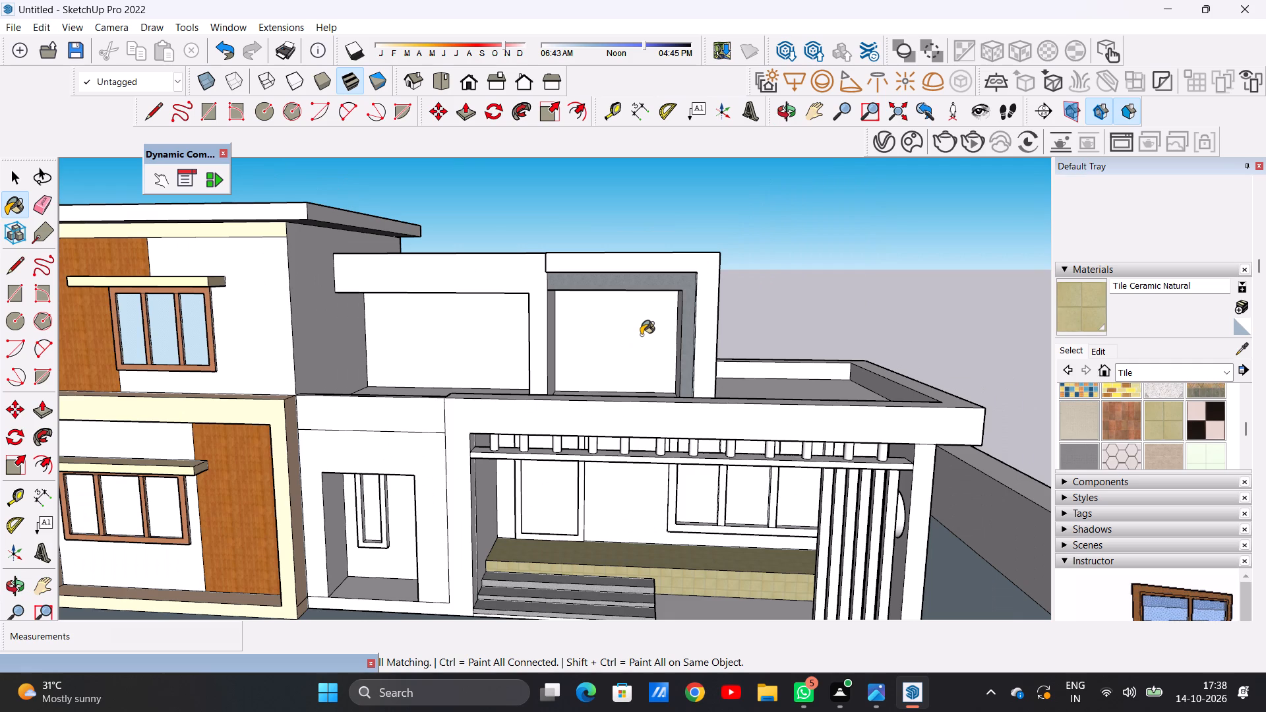
{"action": "key", "text": "space"}
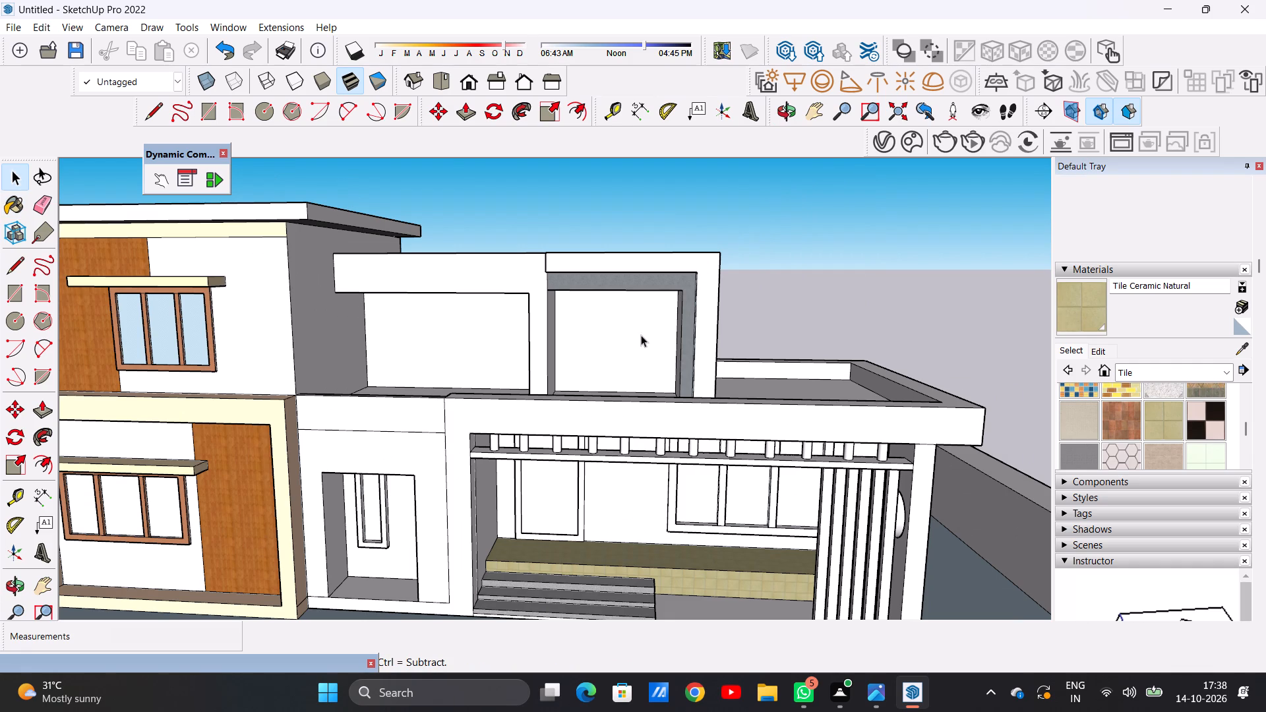
{"action": "scroll", "coordinate": [642, 333], "scroll_direction": "up", "scroll_amount": 6}
{"action": "middle_click_drag", "start_coordinate": [638, 330], "coordinate": [646, 289]}
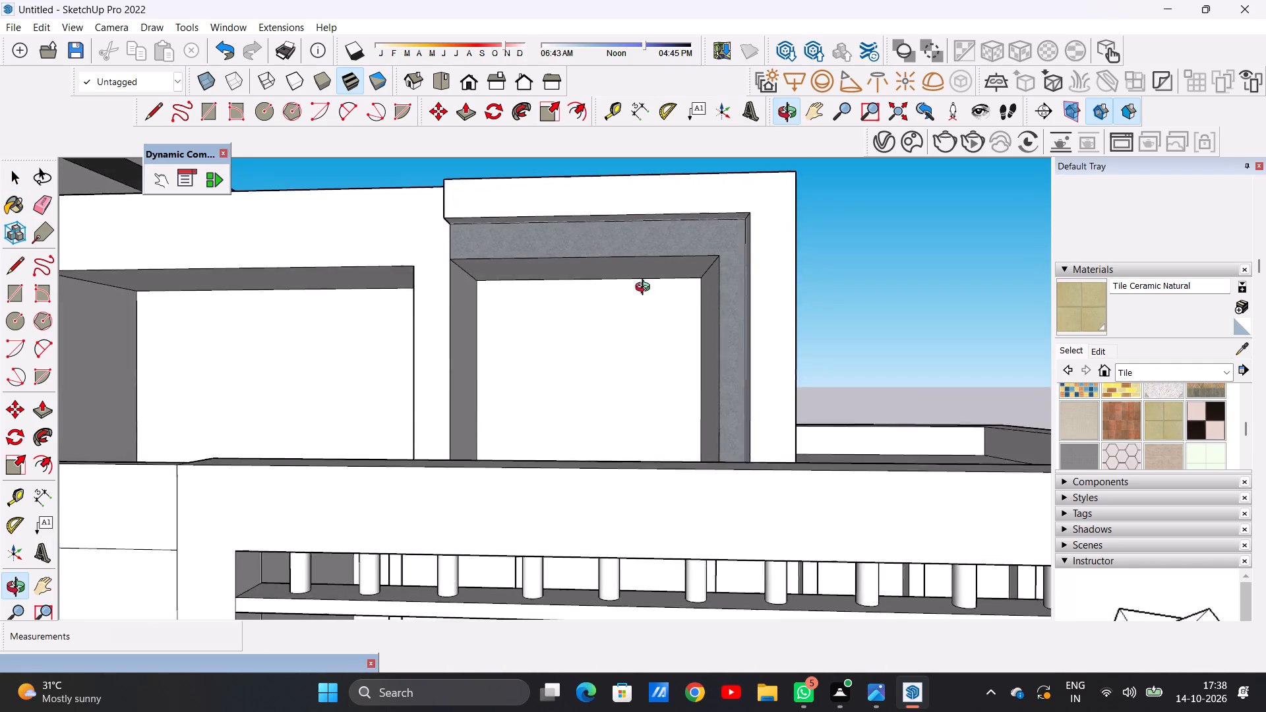
{"action": "middle_click_drag", "start_coordinate": [646, 289], "coordinate": [646, 291]}
{"action": "scroll", "coordinate": [646, 291], "scroll_direction": "down", "scroll_amount": 4}
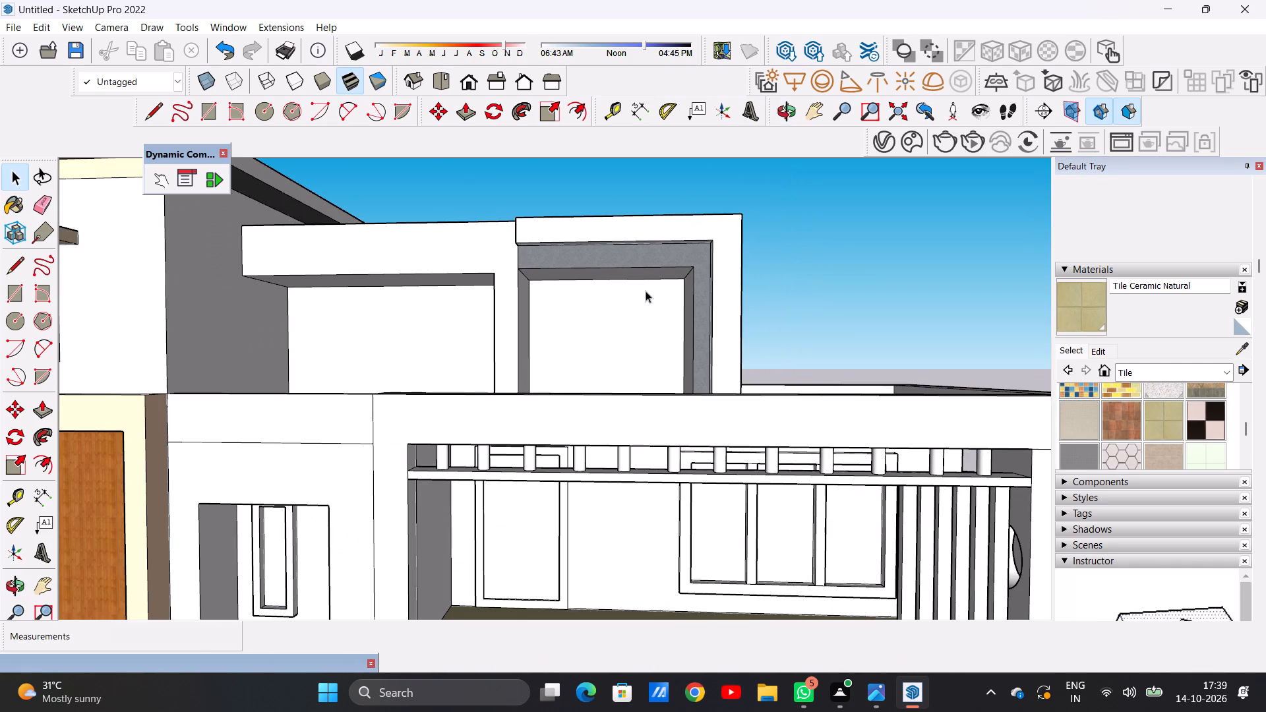
{"action": "scroll", "coordinate": [687, 283], "scroll_direction": "down", "scroll_amount": 3}
{"action": "scroll", "coordinate": [677, 293], "scroll_direction": "up", "scroll_amount": 4}
{"action": "middle_click_drag", "start_coordinate": [671, 297], "coordinate": [666, 272]}
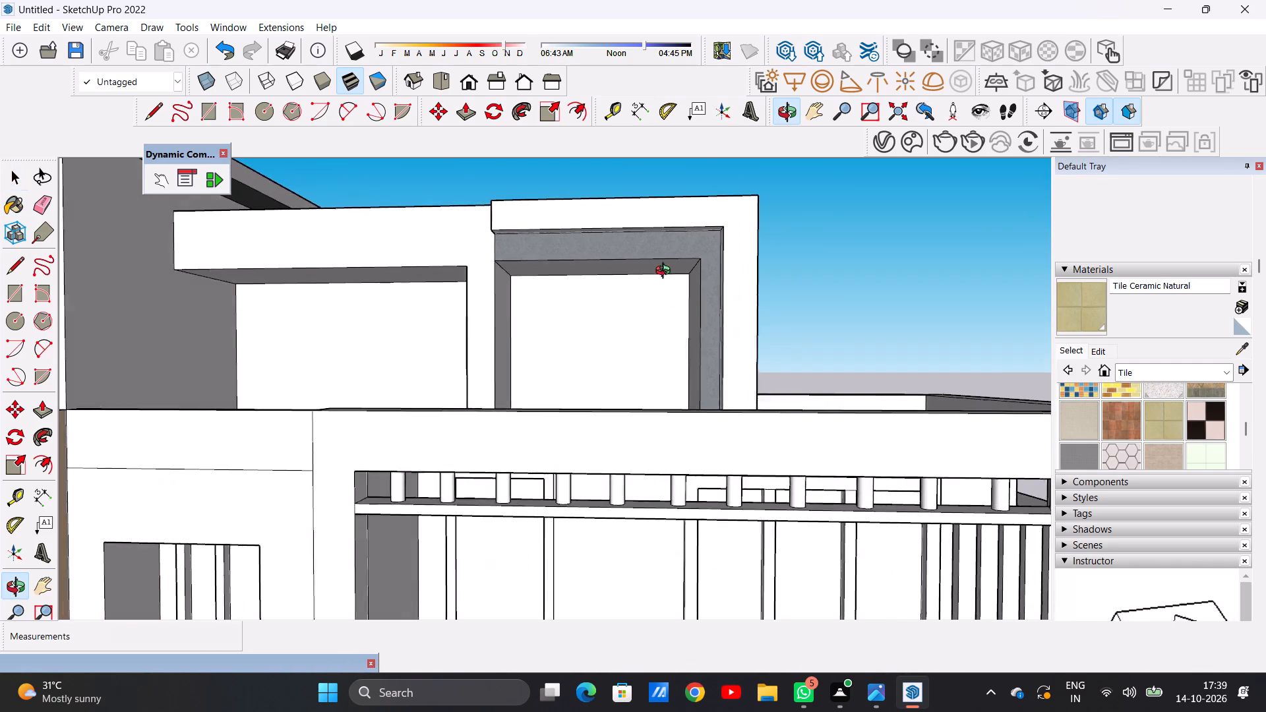
{"action": "middle_click_drag", "start_coordinate": [666, 272], "coordinate": [688, 342]}
{"action": "scroll", "coordinate": [688, 342], "scroll_direction": "up", "scroll_amount": 1}
{"action": "scroll", "coordinate": [612, 314], "scroll_direction": "down", "scroll_amount": 5}
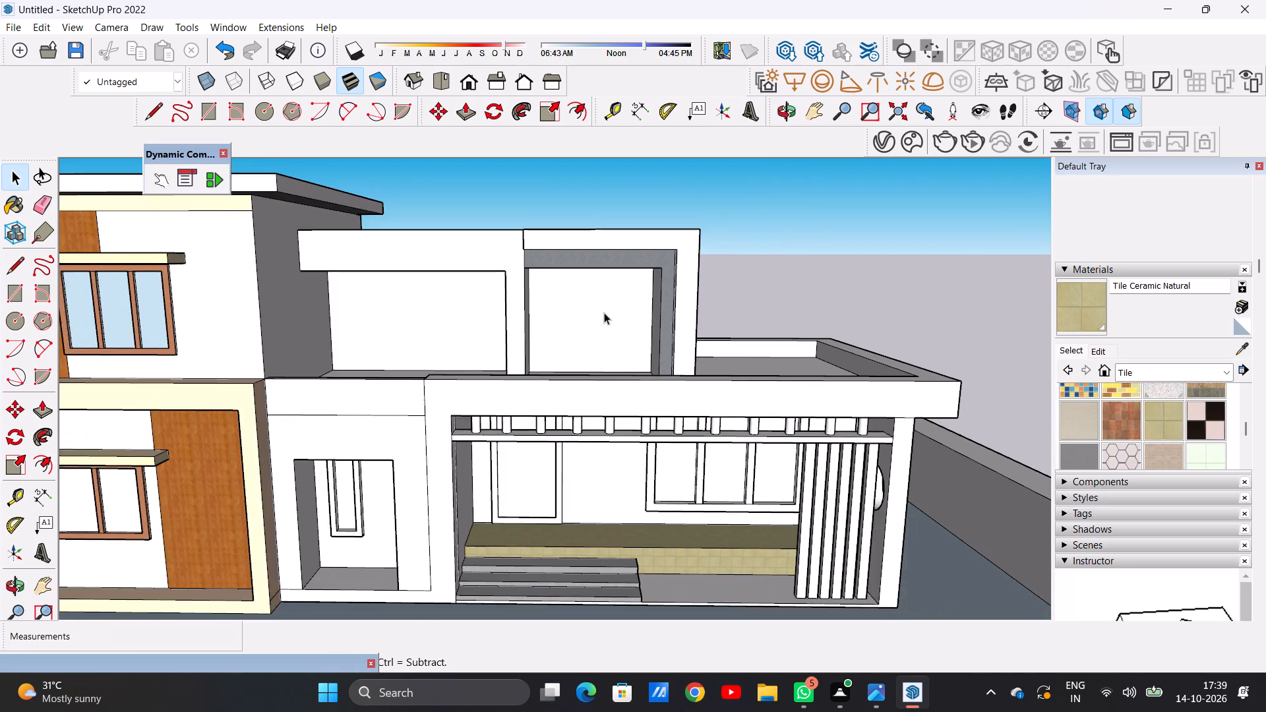
{"action": "scroll", "coordinate": [606, 311], "scroll_direction": "down", "scroll_amount": 4}
Repaint the porch platform's front face and floor with Tile Travertine 2 inch.
{"action": "scroll", "coordinate": [663, 537], "scroll_direction": "up", "scroll_amount": 5}
{"action": "scroll", "coordinate": [720, 432], "scroll_direction": "up", "scroll_amount": 6}
{"action": "middle_click_drag", "start_coordinate": [690, 411], "coordinate": [659, 468]}
{"action": "scroll", "coordinate": [666, 446], "scroll_direction": "up", "scroll_amount": 6}
{"action": "scroll", "coordinate": [1130, 417], "scroll_direction": "down", "scroll_amount": 1}
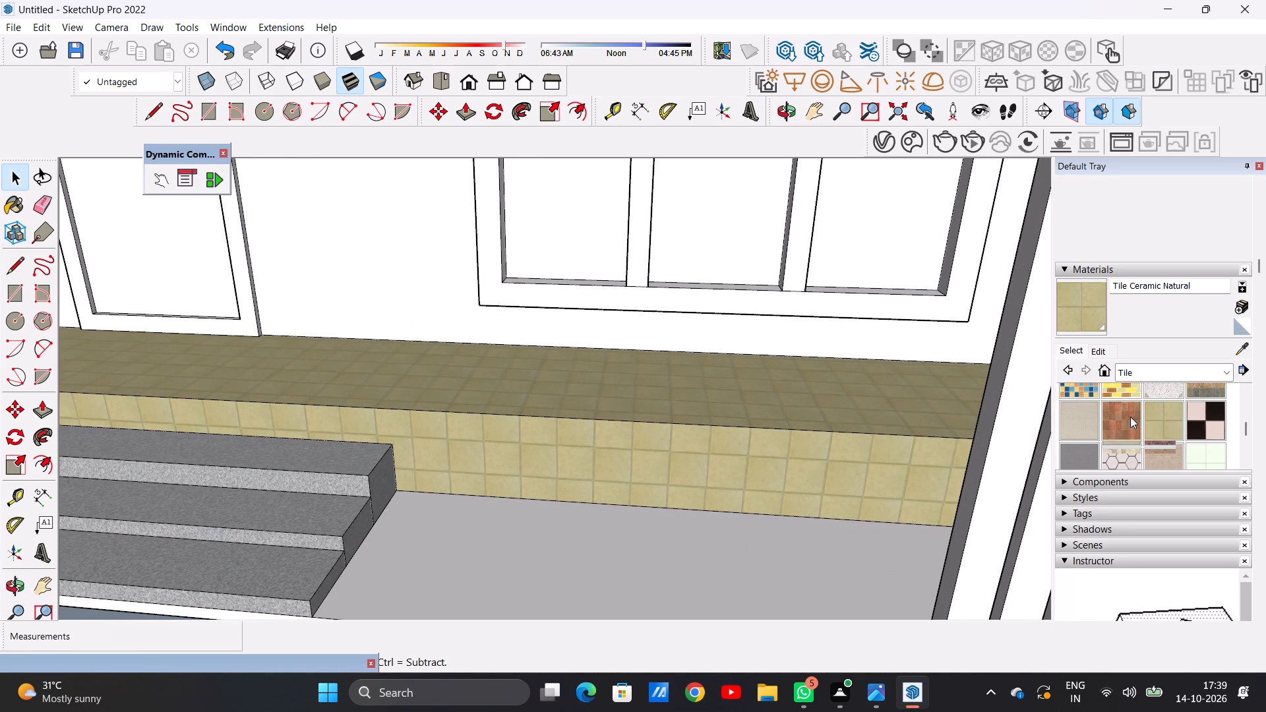
{"action": "scroll", "coordinate": [1118, 421], "scroll_direction": "down", "scroll_amount": 1}
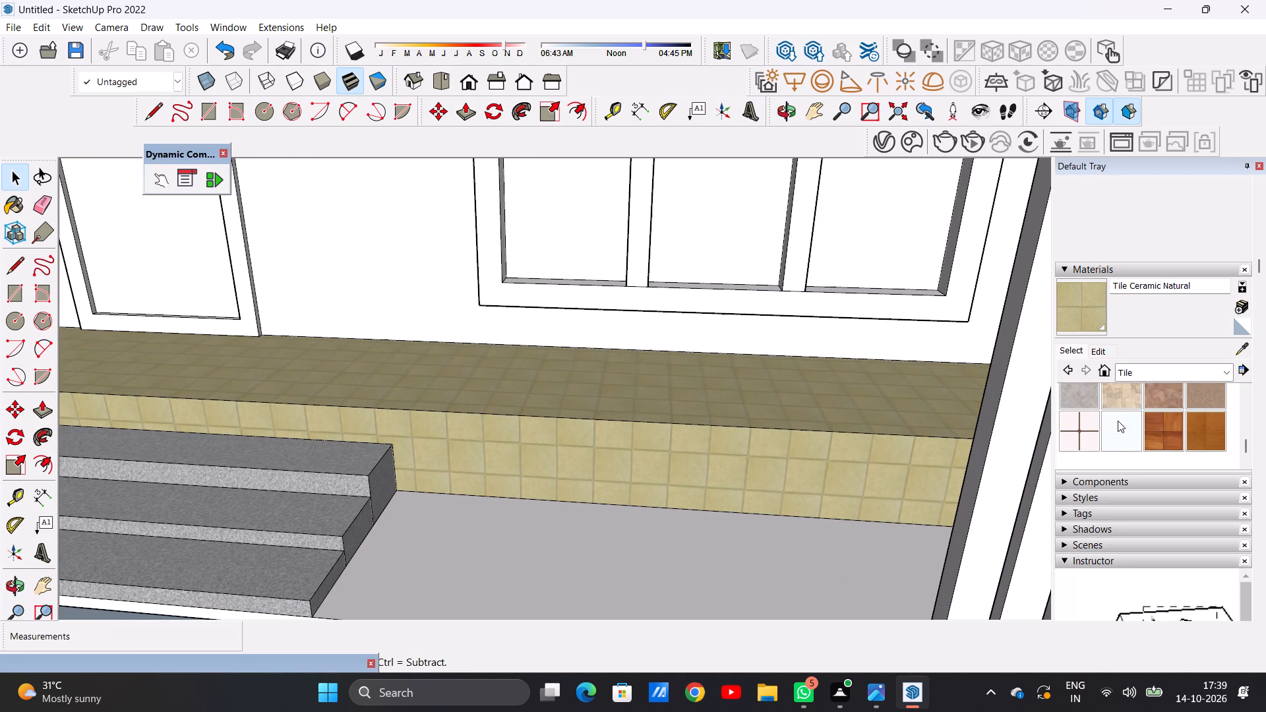
{"action": "left_click", "coordinate": [1084, 398]}
{"action": "left_click", "coordinate": [513, 421]}
{"action": "left_click", "coordinate": [570, 394]}
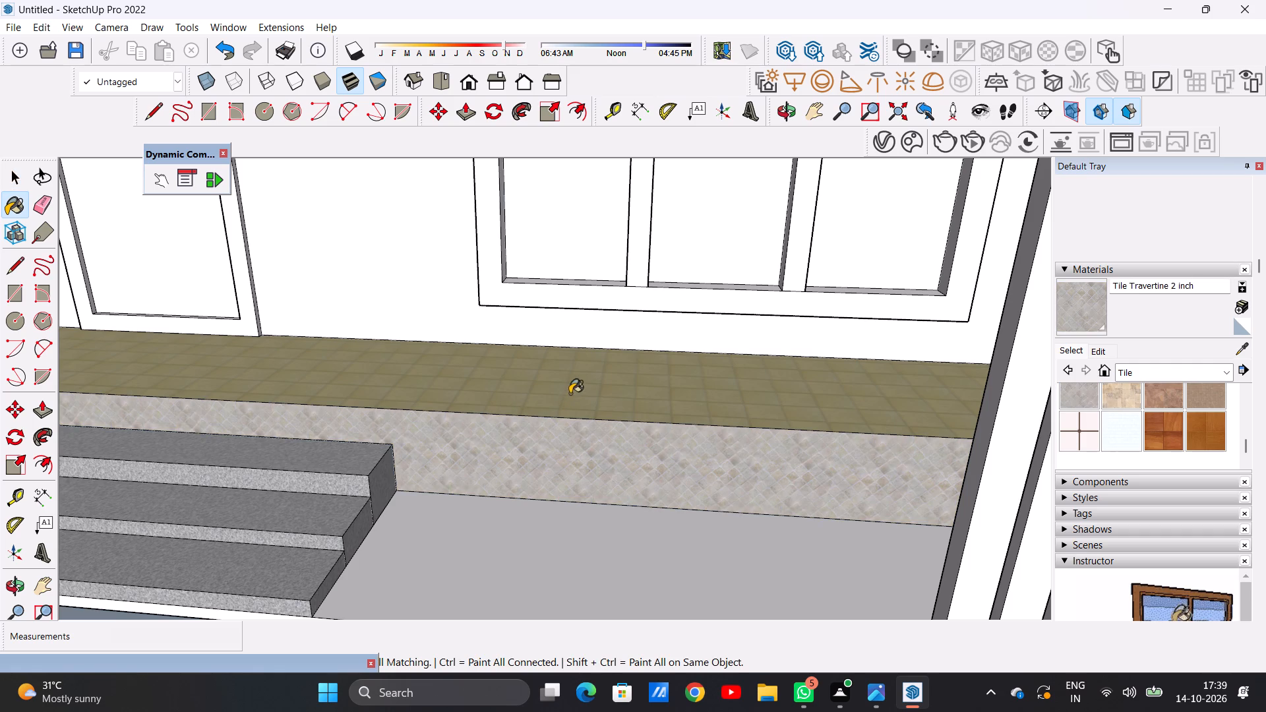
Examine the travertine tiling on the porch platform close up and from farther away.
{"action": "scroll", "coordinate": [546, 433], "scroll_direction": "up", "scroll_amount": 9}
{"action": "scroll", "coordinate": [554, 447], "scroll_direction": "down", "scroll_amount": 1}
{"action": "scroll", "coordinate": [554, 447], "scroll_direction": "up", "scroll_amount": 4}
{"action": "scroll", "coordinate": [579, 425], "scroll_direction": "down", "scroll_amount": 20}
{"action": "scroll", "coordinate": [579, 425], "scroll_direction": "down", "scroll_amount": 1}
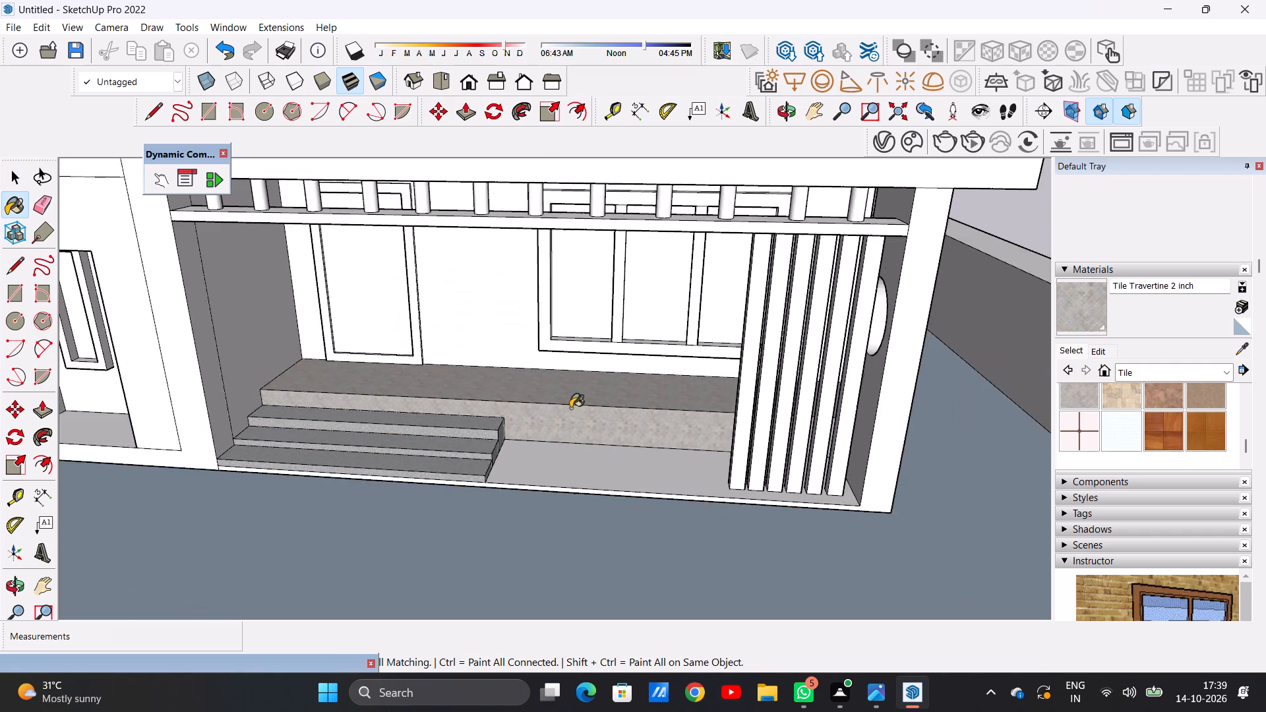
{"action": "scroll", "coordinate": [570, 408], "scroll_direction": "down", "scroll_amount": 3}
{"action": "scroll", "coordinate": [595, 388], "scroll_direction": "up", "scroll_amount": 20}
{"action": "scroll", "coordinate": [595, 388], "scroll_direction": "up", "scroll_amount": 1}
{"action": "scroll", "coordinate": [541, 427], "scroll_direction": "down", "scroll_amount": 9}
{"action": "scroll", "coordinate": [541, 427], "scroll_direction": "up", "scroll_amount": 2}
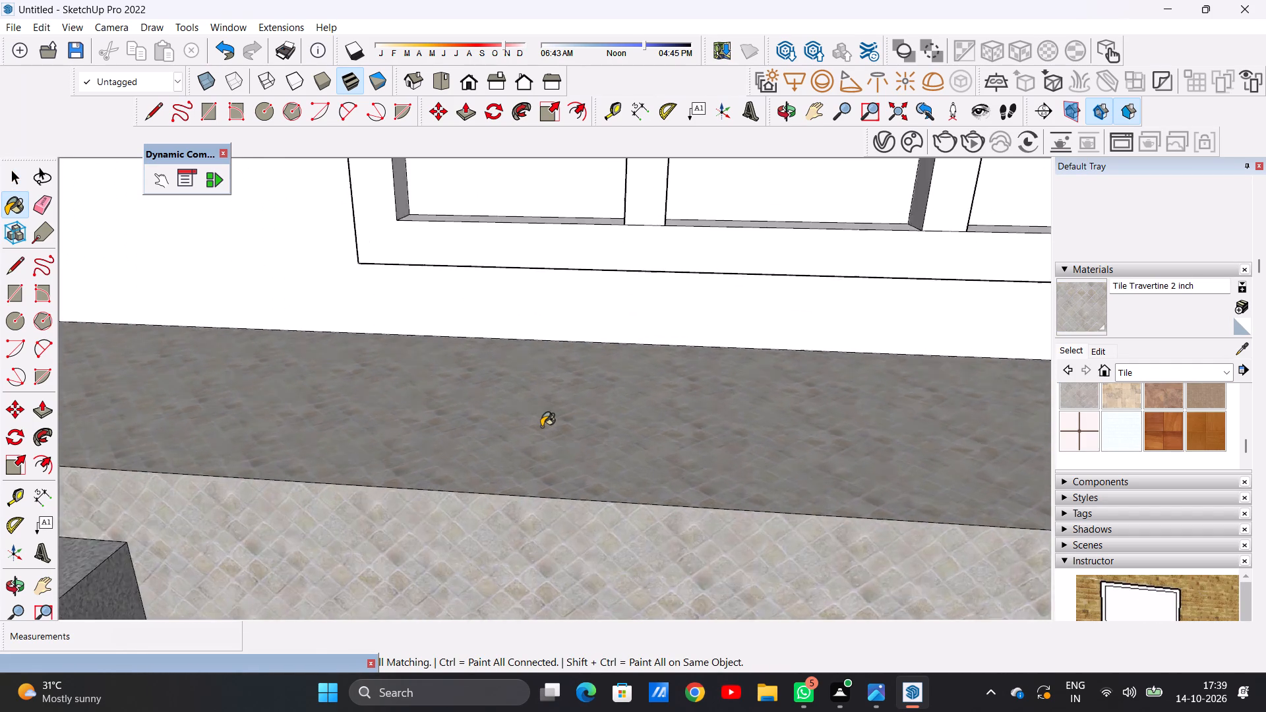
{"action": "scroll", "coordinate": [541, 427], "scroll_direction": "down", "scroll_amount": 19}
Paint the porch platform's end face, beside the wall with the round opening, with Tile Travertine 2 inch.
{"action": "middle_click_drag", "start_coordinate": [524, 480], "coordinate": [313, 463]}
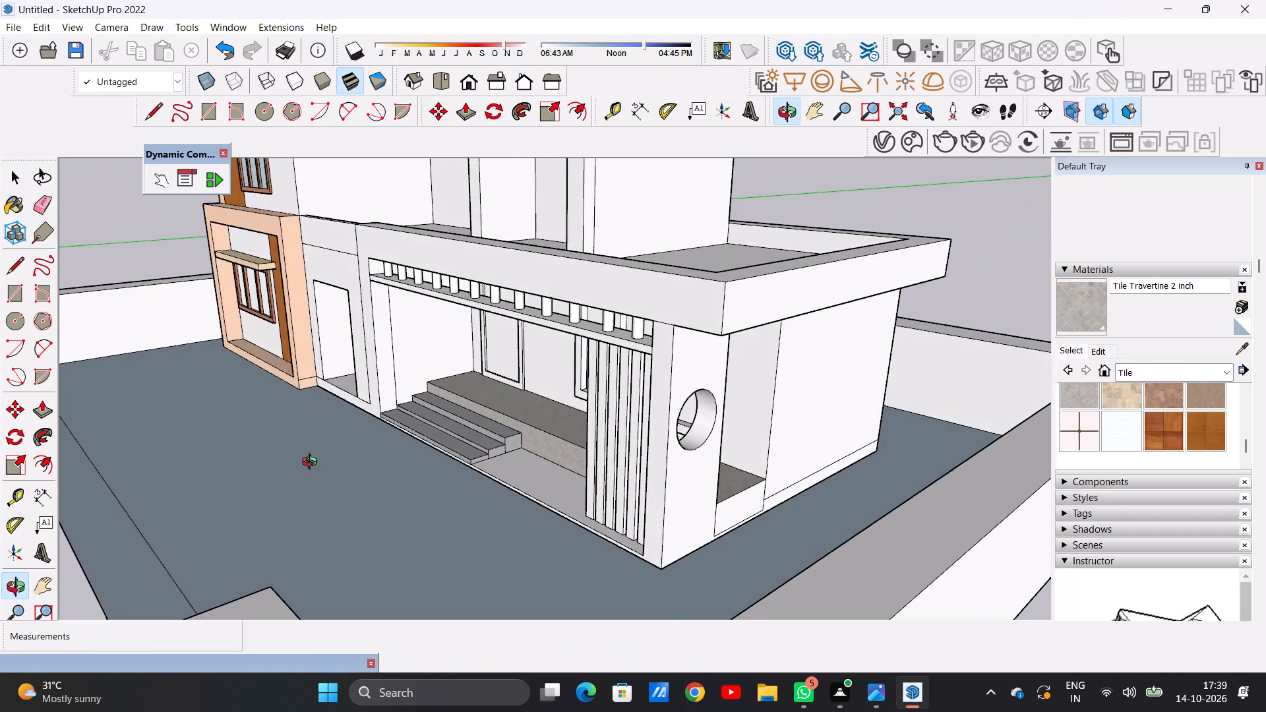
{"action": "middle_click_drag", "start_coordinate": [313, 463], "coordinate": [313, 463]}
{"action": "scroll", "coordinate": [732, 519], "scroll_direction": "up", "scroll_amount": 12}
{"action": "left_click", "coordinate": [731, 506]}
{"action": "scroll", "coordinate": [731, 506], "scroll_direction": "down", "scroll_amount": 10}
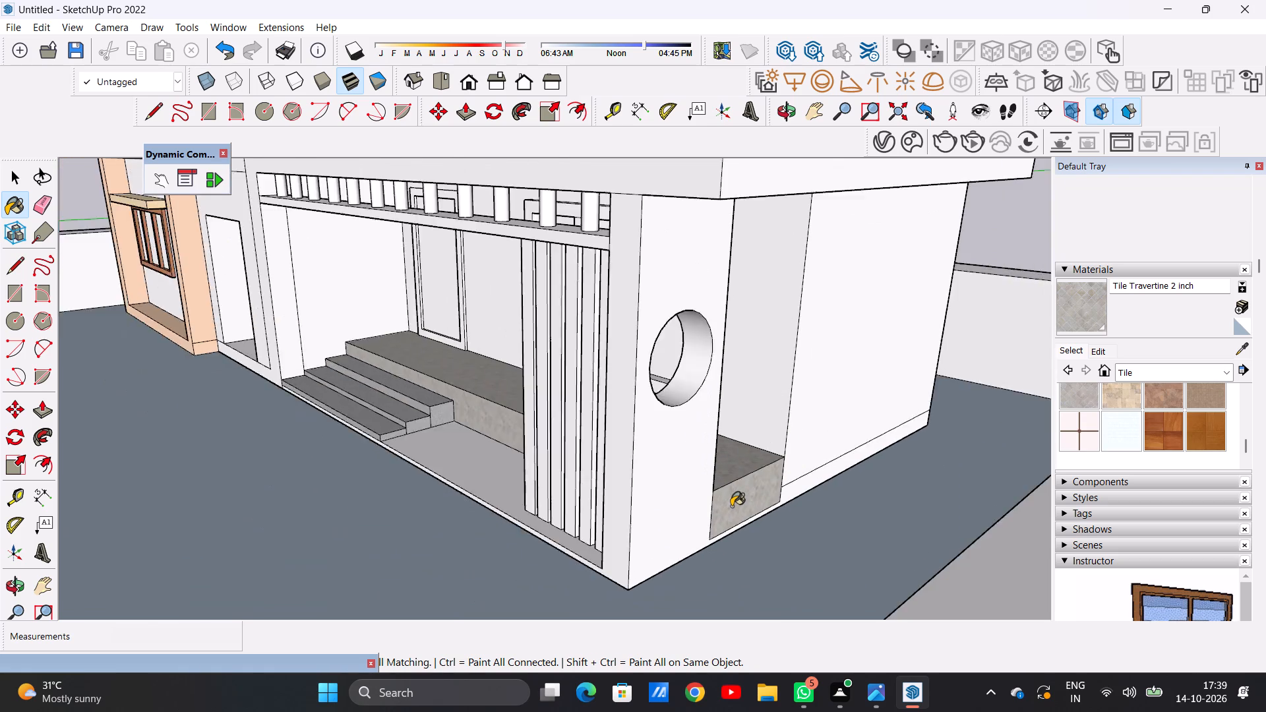
{"action": "scroll", "coordinate": [731, 506], "scroll_direction": "down", "scroll_amount": 5}
{"action": "middle_click_drag", "start_coordinate": [508, 475], "coordinate": [709, 466]}
{"action": "scroll", "coordinate": [586, 438], "scroll_direction": "up", "scroll_amount": 10}
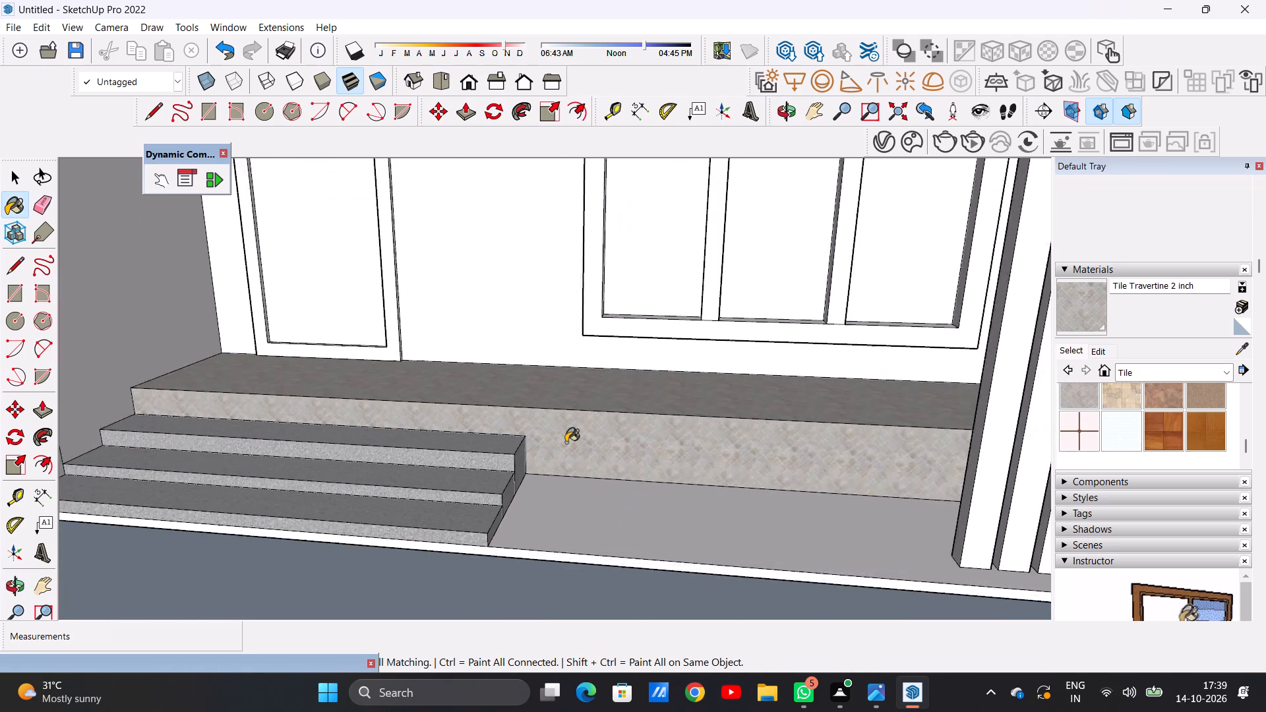
Examine the tiled porch, its door wall and the whole villa front from several distances and angles.
{"action": "scroll", "coordinate": [566, 442], "scroll_direction": "up", "scroll_amount": 2}
{"action": "scroll", "coordinate": [573, 455], "scroll_direction": "down", "scroll_amount": 16}
{"action": "middle_click_drag", "start_coordinate": [620, 458], "coordinate": [617, 413]}
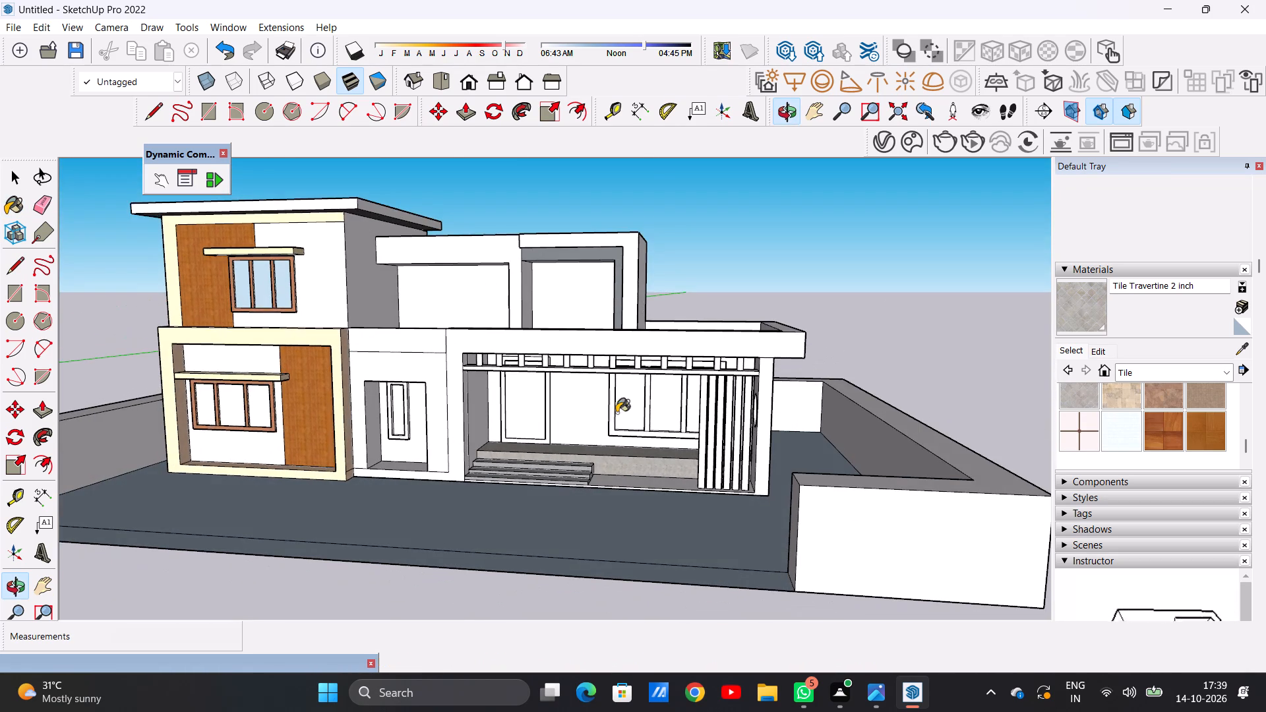
{"action": "scroll", "coordinate": [584, 459], "scroll_direction": "up", "scroll_amount": 6}
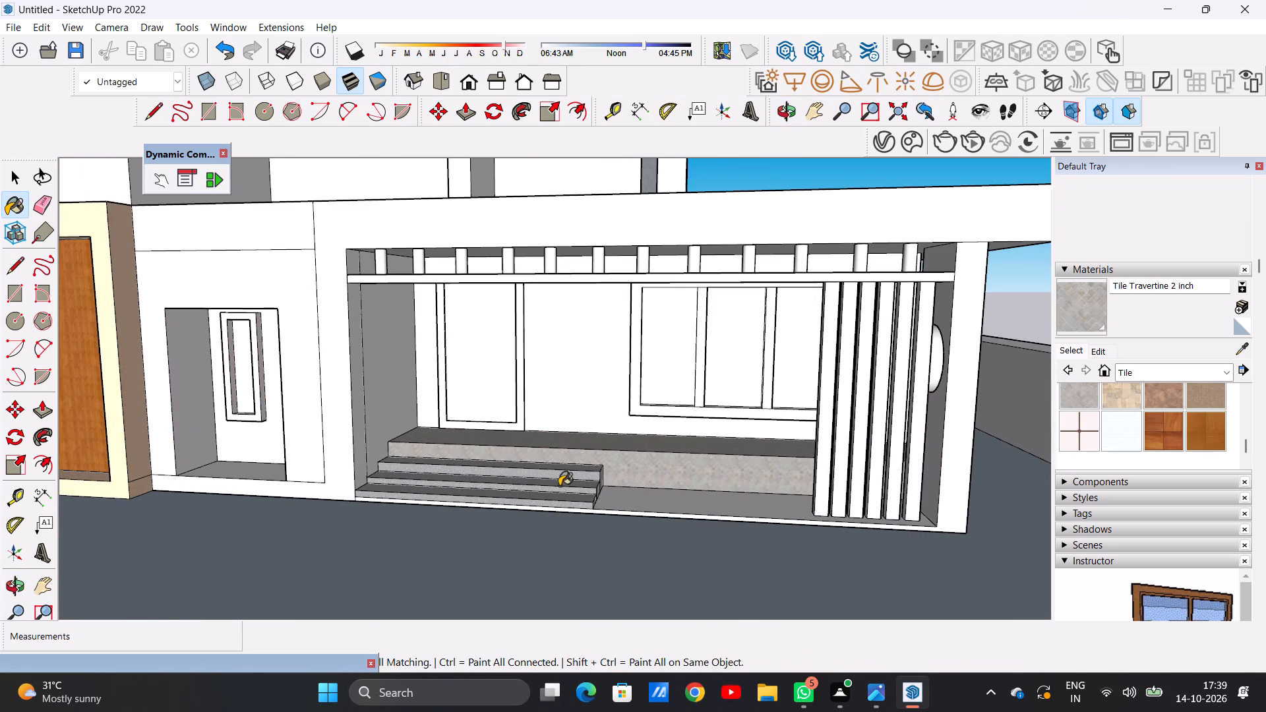
{"action": "scroll", "coordinate": [559, 486], "scroll_direction": "down", "scroll_amount": 10}
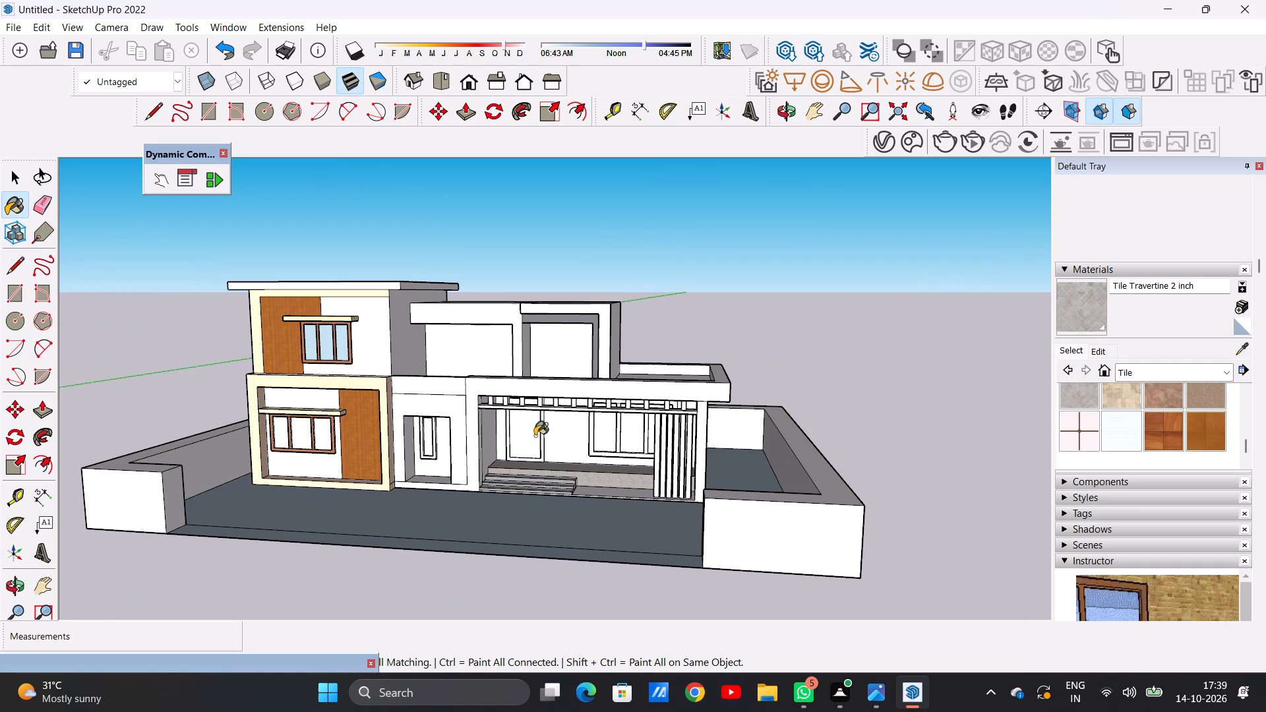
{"action": "scroll", "coordinate": [534, 430], "scroll_direction": "up", "scroll_amount": 15}
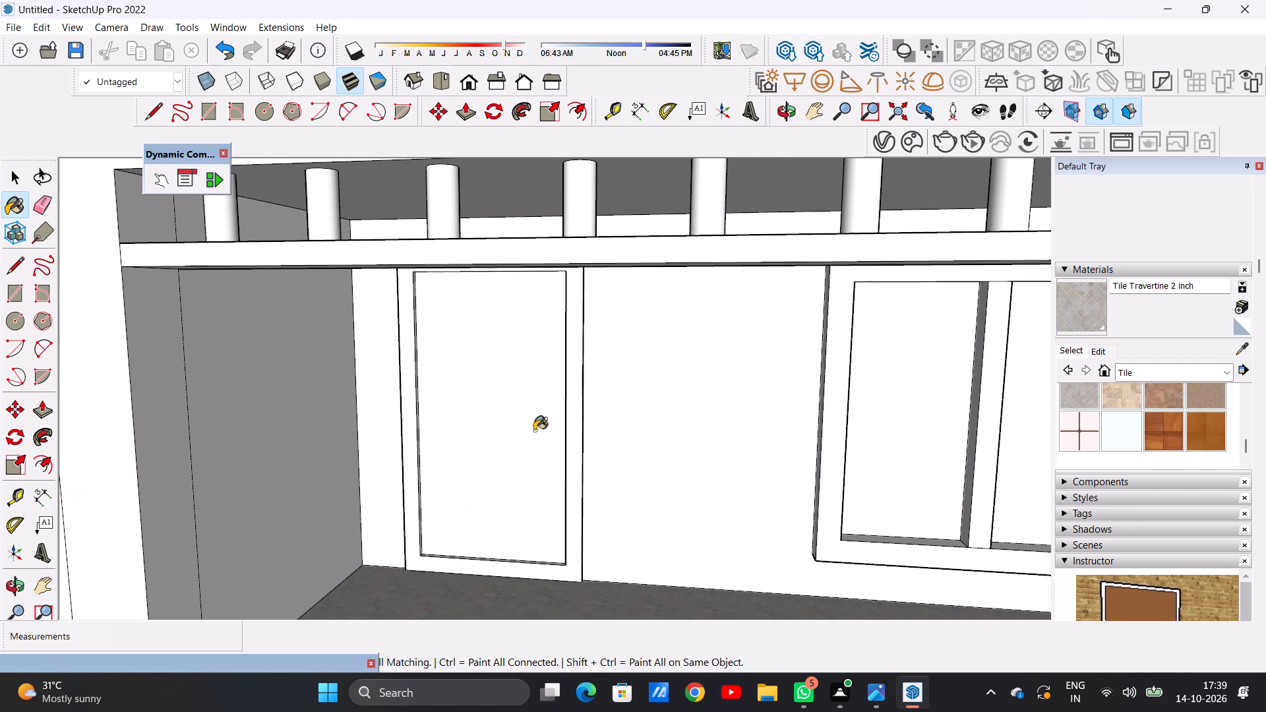
{"action": "key", "text": "space"}
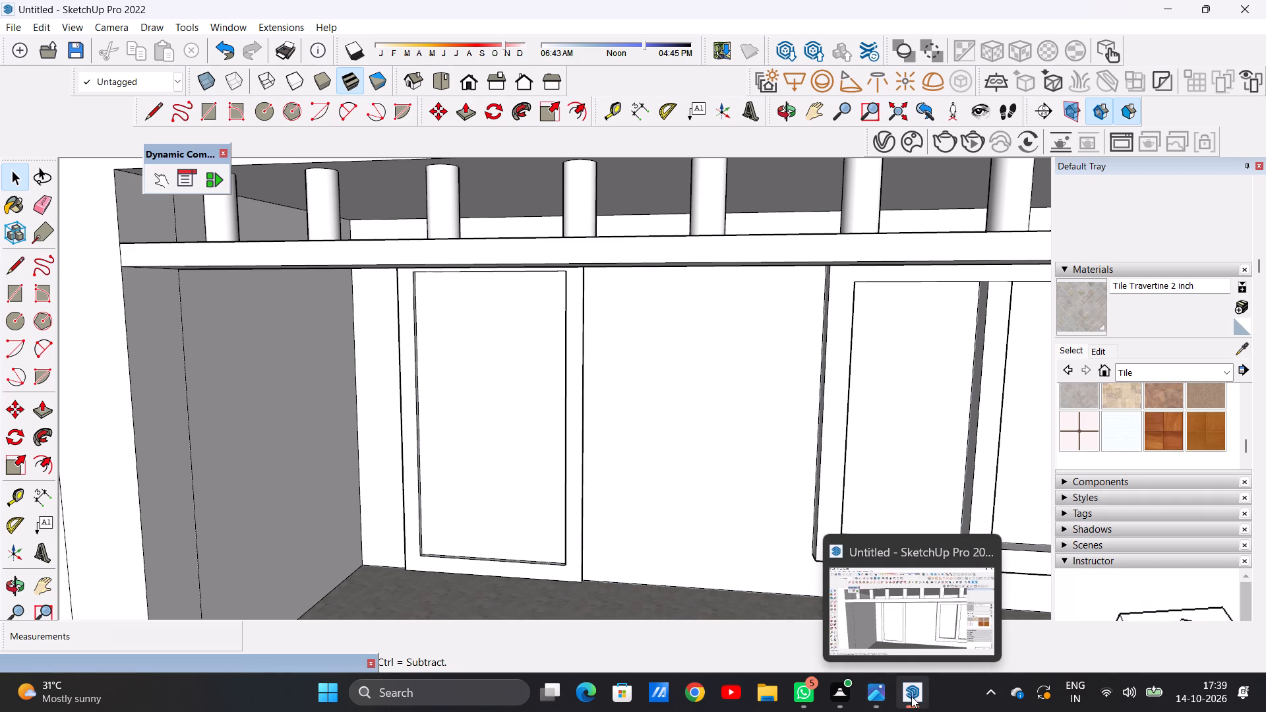
{"action": "left_click", "coordinate": [891, 616]}
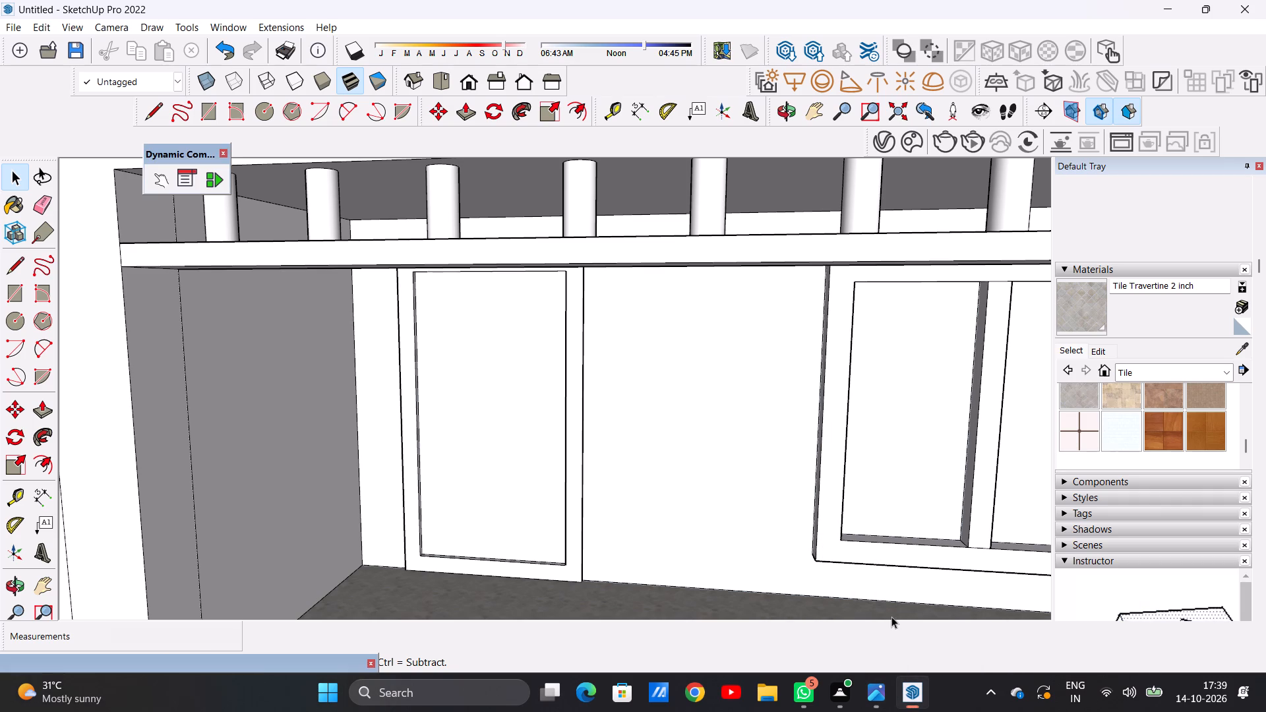
{"action": "scroll", "coordinate": [504, 444], "scroll_direction": "down", "scroll_amount": 7}
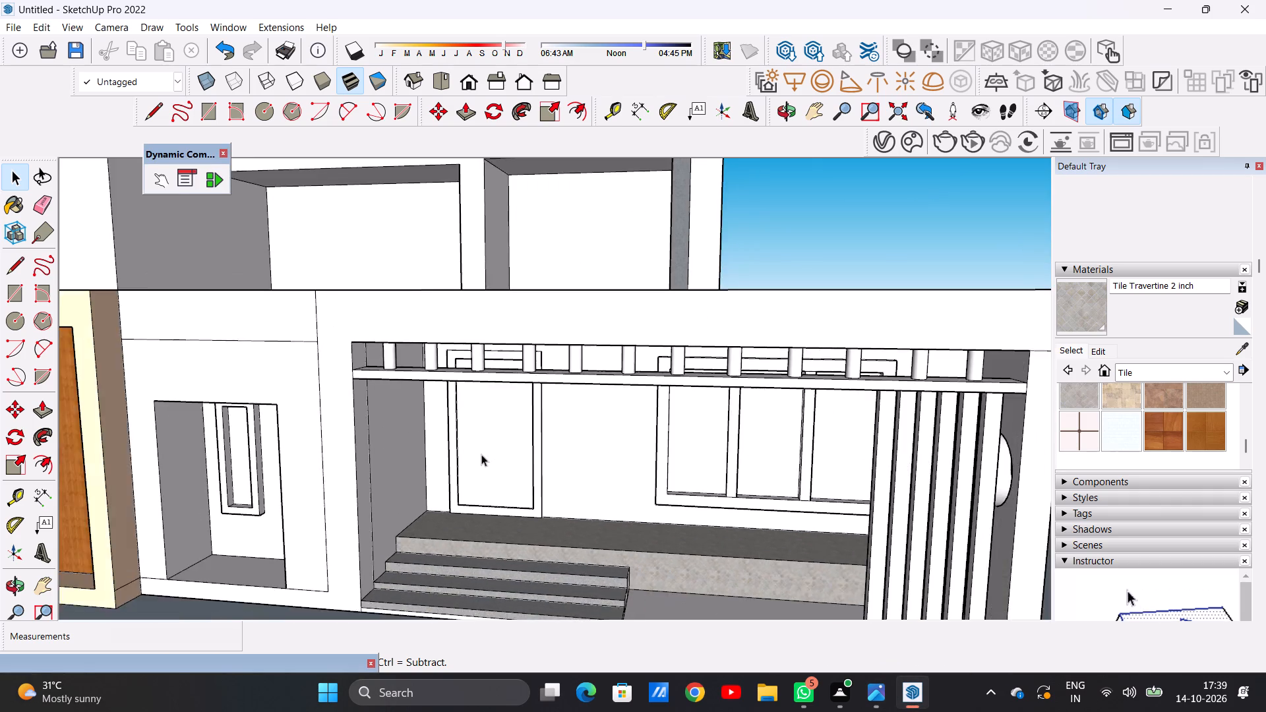
{"action": "scroll", "coordinate": [481, 454], "scroll_direction": "down", "scroll_amount": 7}
{"action": "scroll", "coordinate": [359, 348], "scroll_direction": "up", "scroll_amount": 4}
{"action": "middle_click_drag", "start_coordinate": [343, 346], "coordinate": [446, 344]}
{"action": "scroll", "coordinate": [459, 369], "scroll_direction": "down", "scroll_amount": 11}
{"action": "scroll", "coordinate": [342, 347], "scroll_direction": "up", "scroll_amount": 5}
{"action": "middle_click_drag", "start_coordinate": [437, 345], "coordinate": [388, 344]}
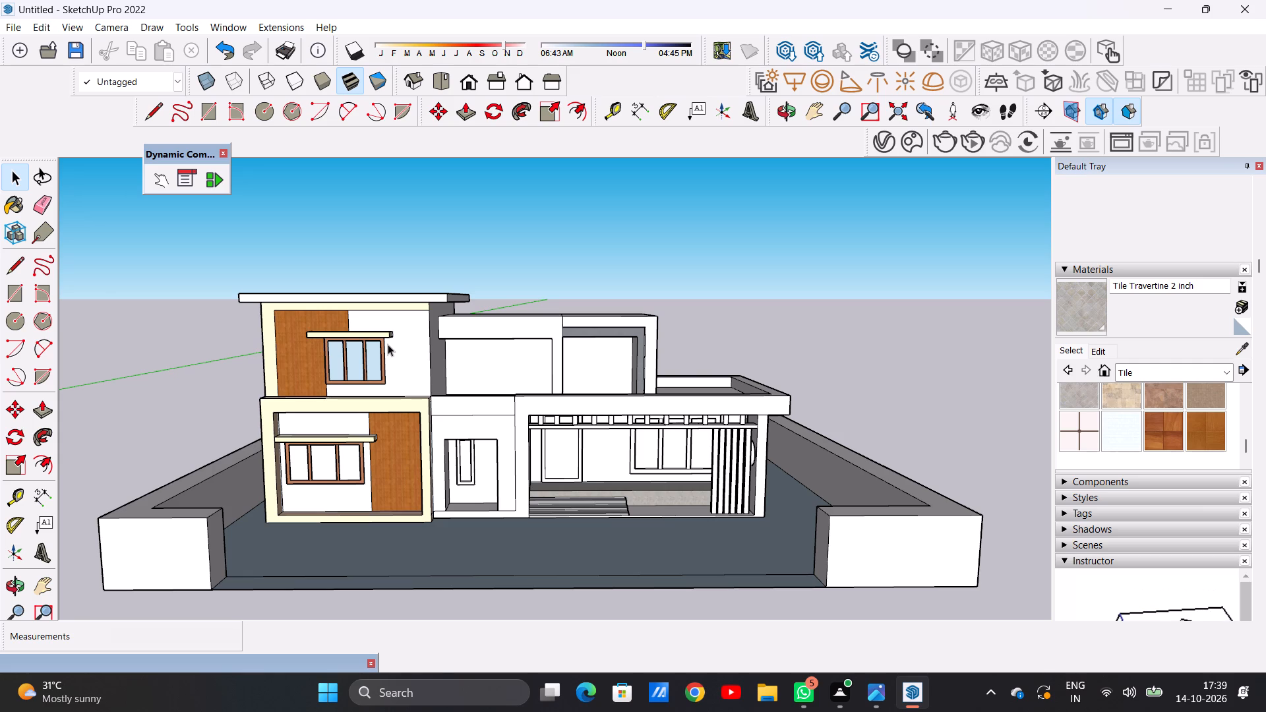
{"action": "scroll", "coordinate": [404, 361], "scroll_direction": "down", "scroll_amount": 4}
{"action": "scroll", "coordinate": [469, 357], "scroll_direction": "up", "scroll_amount": 8}
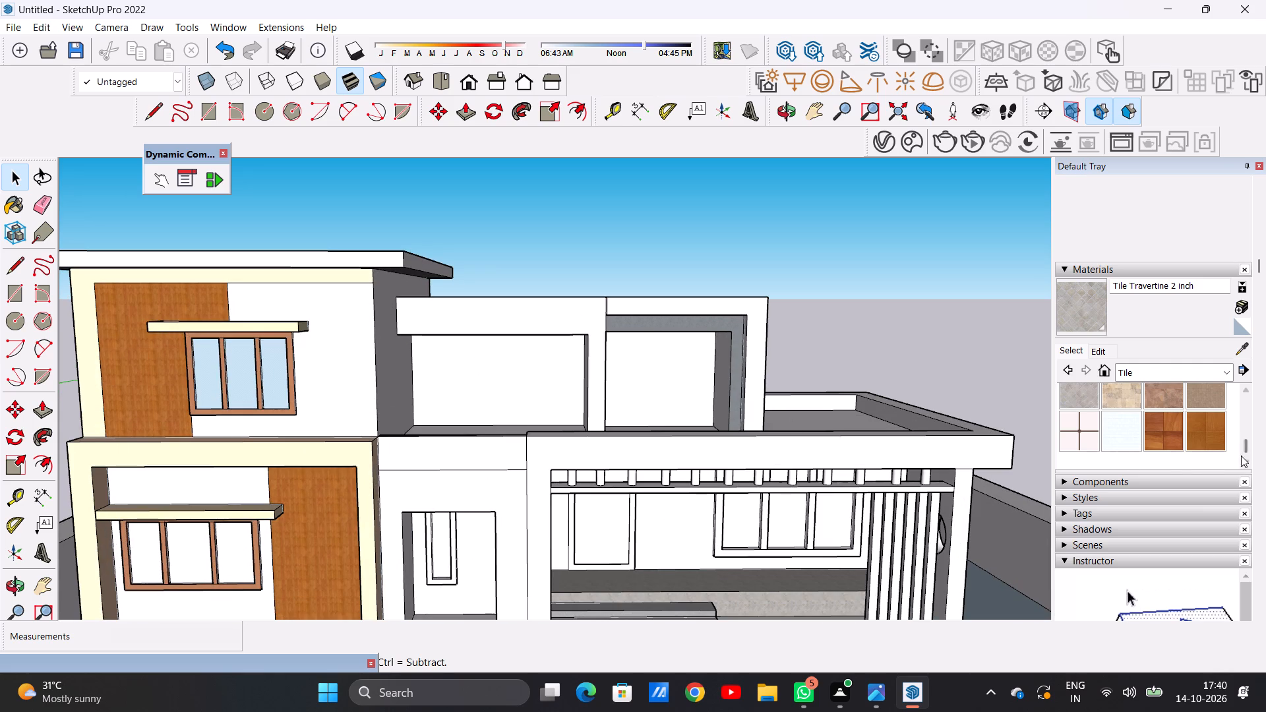
Paint the back wall of the wider upper-floor recess with Formica Laminate Light from the Synthetic Surfaces materials.
{"action": "left_click", "coordinate": [1222, 371]}
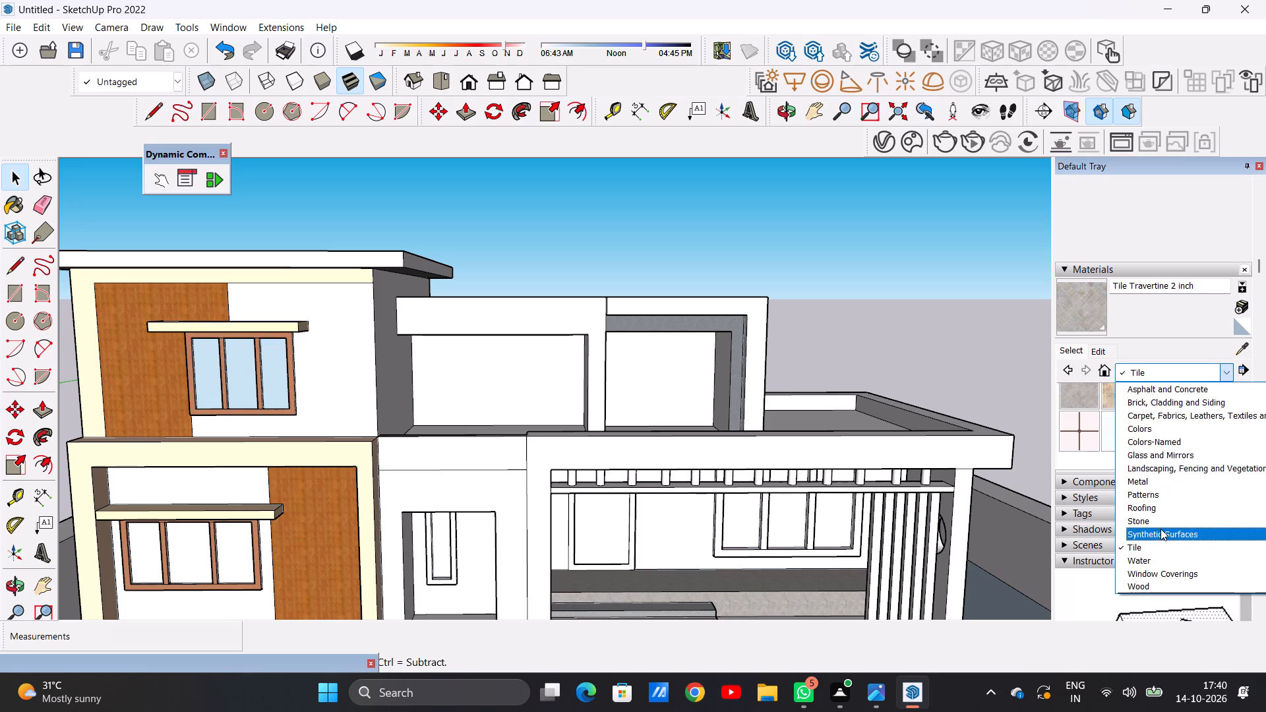
{"action": "left_click", "coordinate": [1160, 529]}
{"action": "left_click", "coordinate": [1084, 446]}
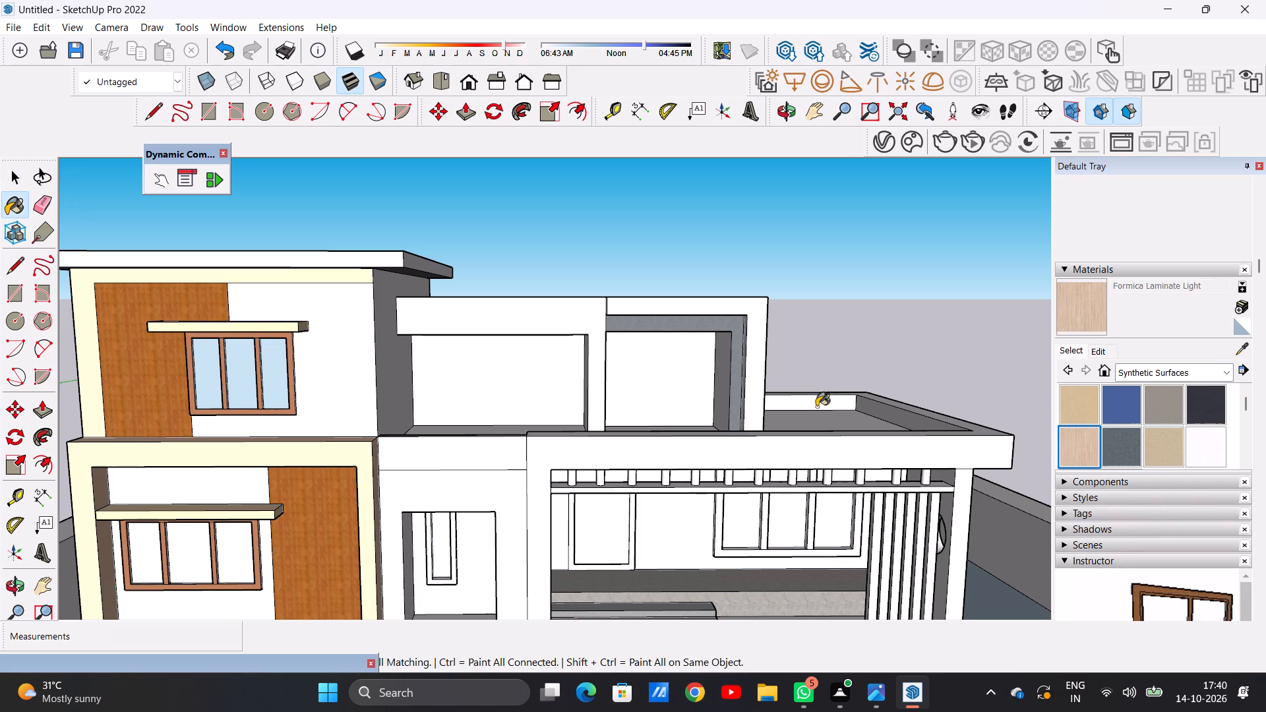
{"action": "scroll", "coordinate": [490, 382], "scroll_direction": "up", "scroll_amount": 7}
{"action": "left_click", "coordinate": [515, 382]}
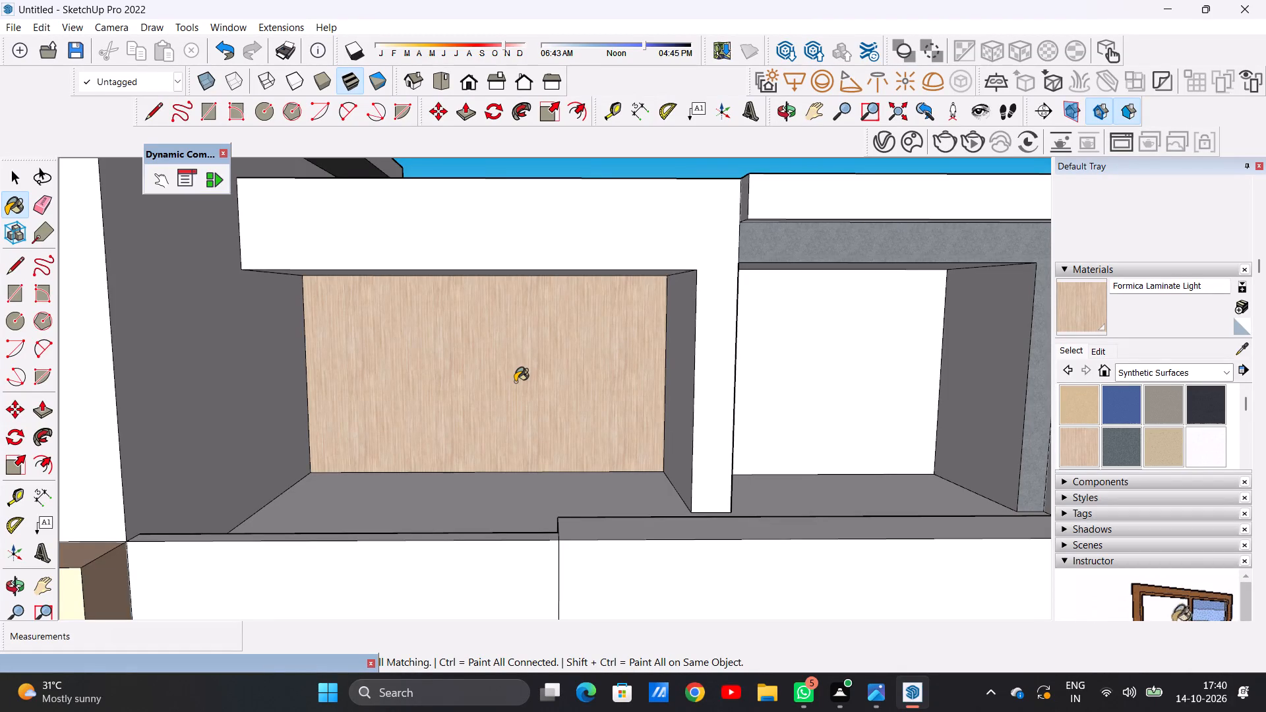
Examine the laminate-clad upper-floor recess and its soffit from below and from the front.
{"action": "scroll", "coordinate": [438, 318], "scroll_direction": "down", "scroll_amount": 8}
{"action": "middle_click_drag", "start_coordinate": [450, 343], "coordinate": [401, 162]}
{"action": "scroll", "coordinate": [446, 359], "scroll_direction": "up", "scroll_amount": 9}
{"action": "scroll", "coordinate": [446, 359], "scroll_direction": "down", "scroll_amount": 1}
{"action": "scroll", "coordinate": [446, 359], "scroll_direction": "up", "scroll_amount": 5}
{"action": "middle_click_drag", "start_coordinate": [448, 350], "coordinate": [470, 427]}
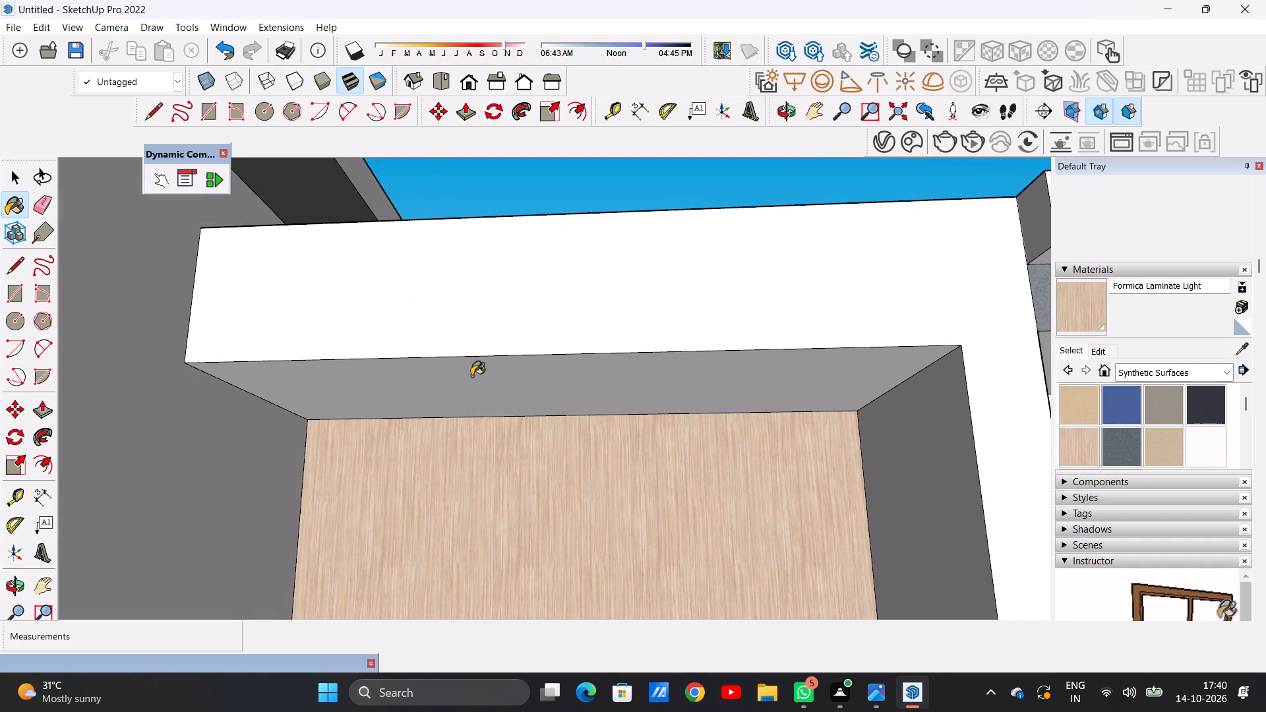
{"action": "scroll", "coordinate": [428, 270], "scroll_direction": "down", "scroll_amount": 11}
{"action": "middle_click_drag", "start_coordinate": [431, 331], "coordinate": [445, 465]}
{"action": "middle_click_drag", "start_coordinate": [506, 410], "coordinate": [479, 357]}
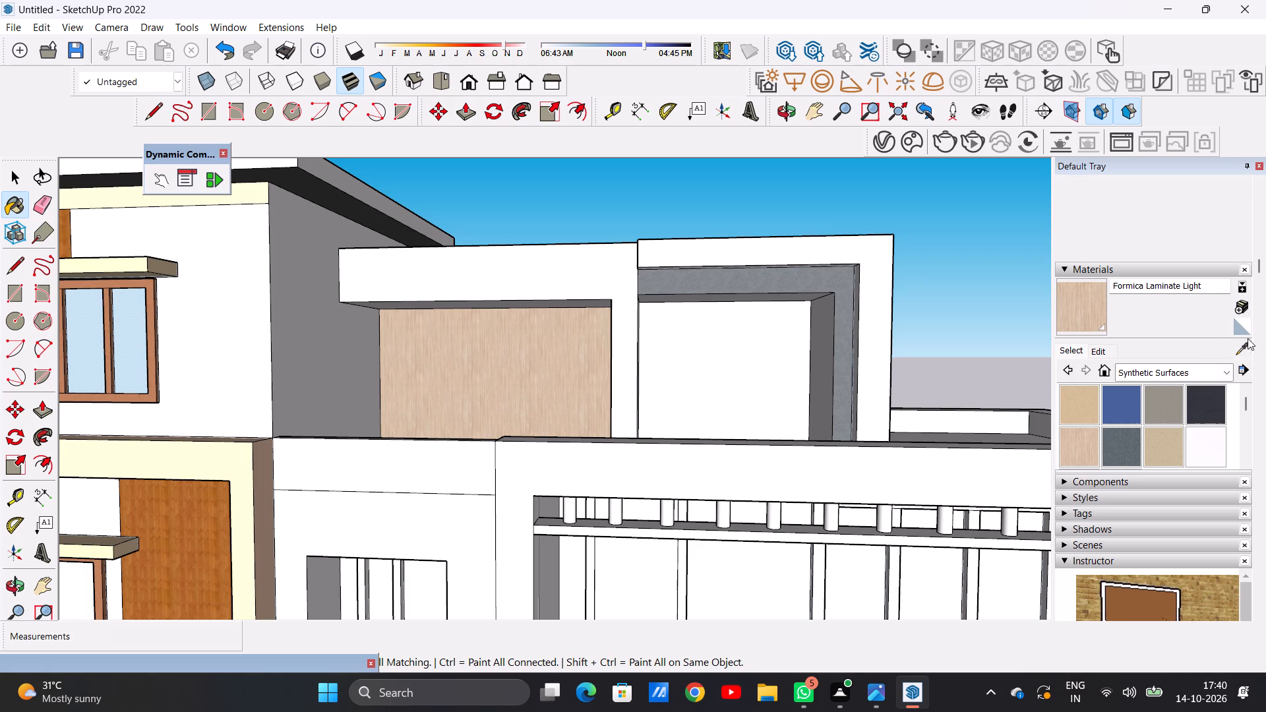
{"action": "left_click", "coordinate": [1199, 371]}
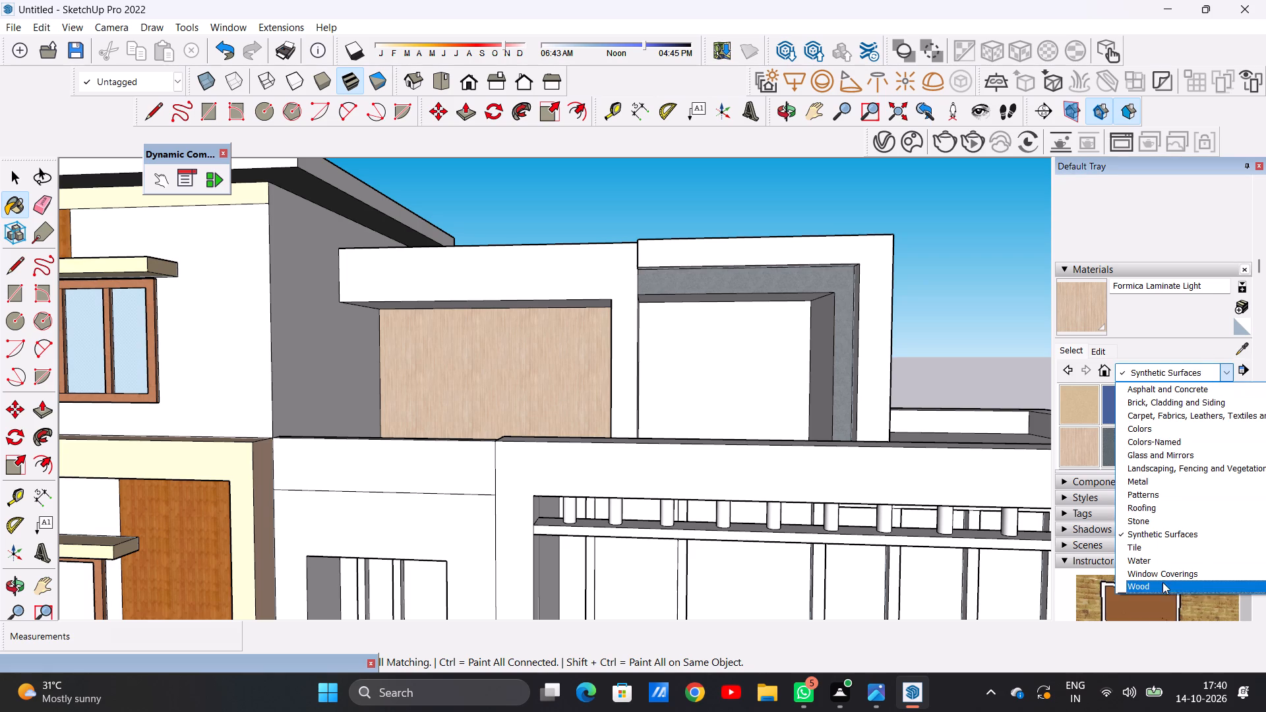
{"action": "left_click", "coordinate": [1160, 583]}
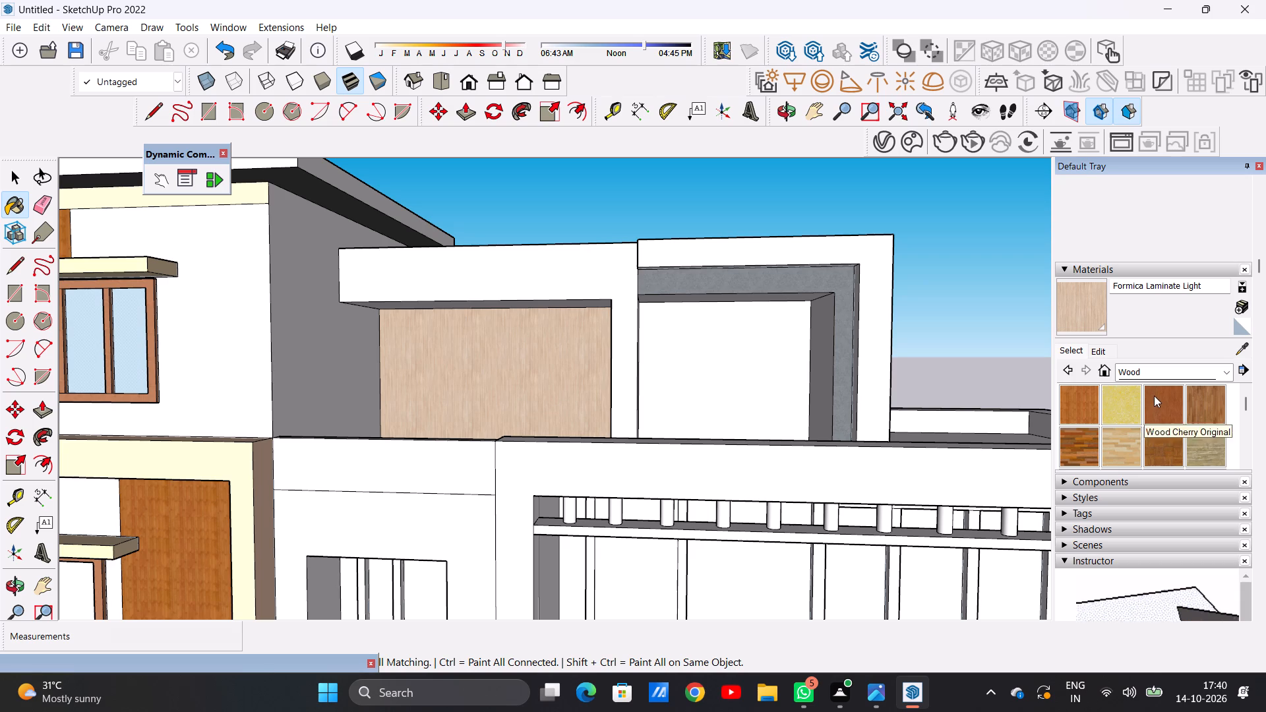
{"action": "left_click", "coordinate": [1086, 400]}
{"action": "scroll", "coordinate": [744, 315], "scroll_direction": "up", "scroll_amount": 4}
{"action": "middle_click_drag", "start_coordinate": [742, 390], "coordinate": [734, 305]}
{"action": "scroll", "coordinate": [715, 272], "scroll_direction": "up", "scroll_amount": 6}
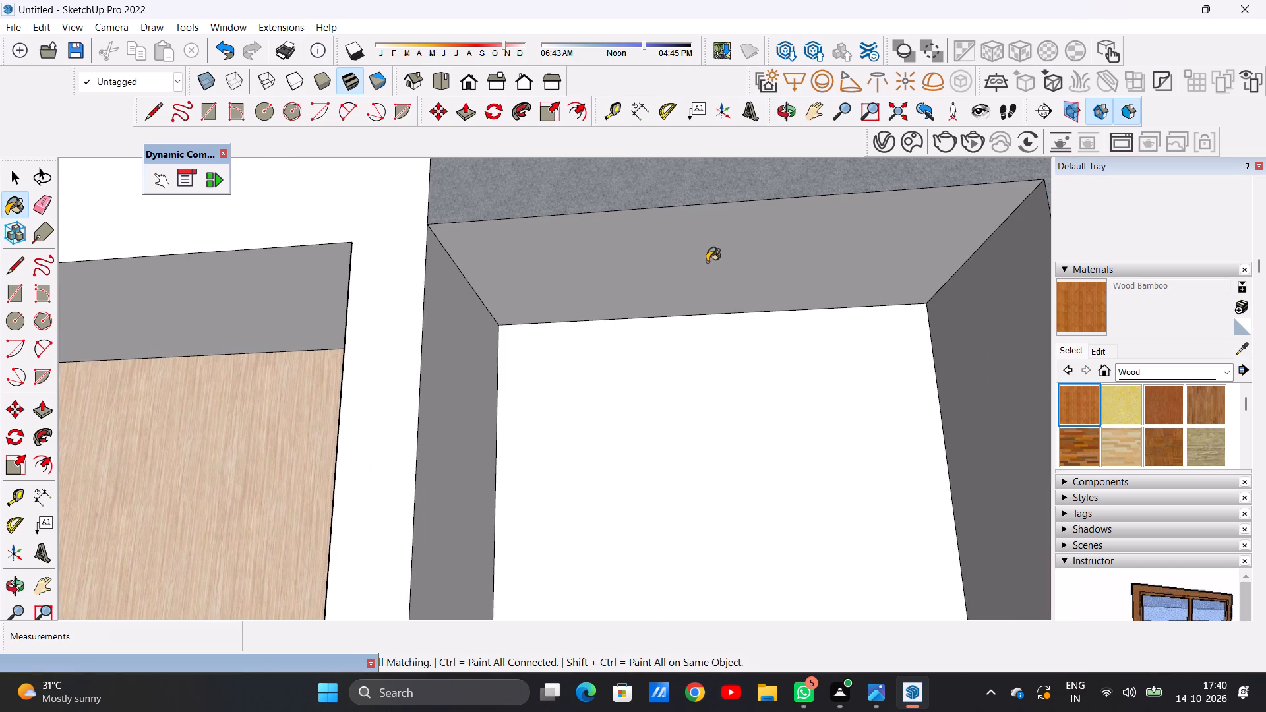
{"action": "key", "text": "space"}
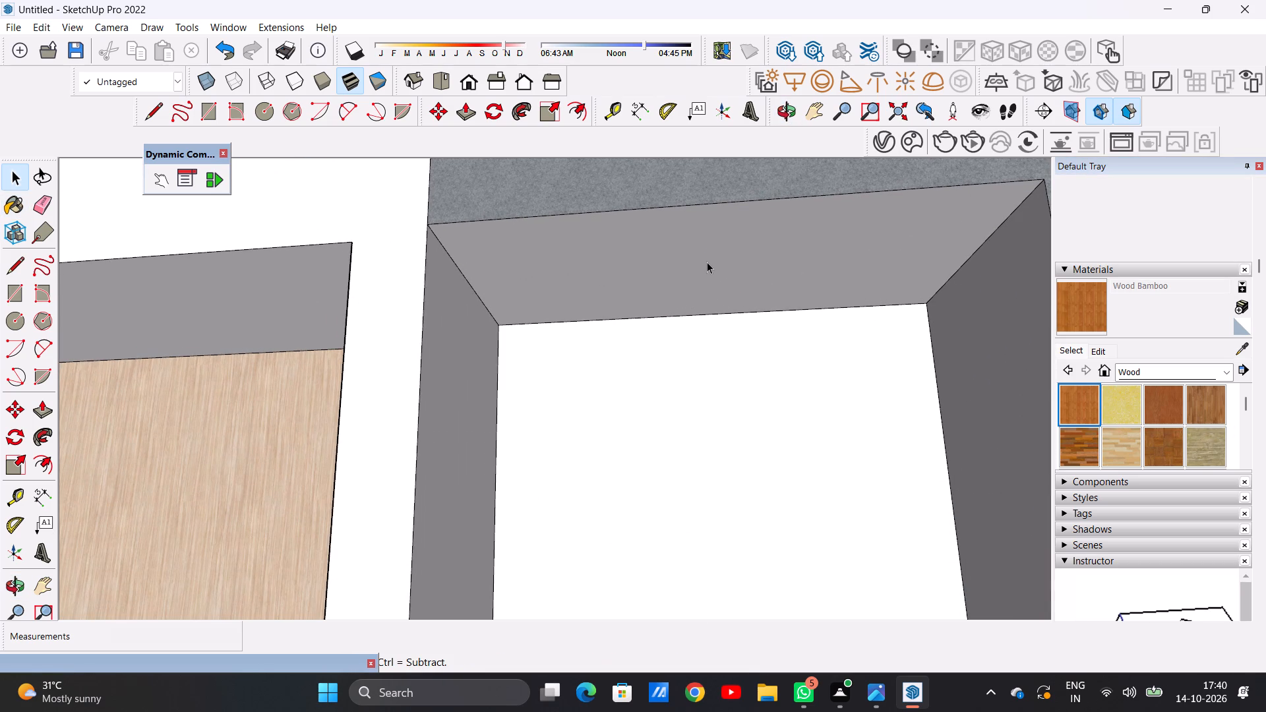
Examine the two upper-floor recesses, the whole villa front and the porch's door and window wall.
{"action": "scroll", "coordinate": [686, 289], "scroll_direction": "down", "scroll_amount": 13}
{"action": "scroll", "coordinate": [522, 291], "scroll_direction": "up", "scroll_amount": 6}
{"action": "middle_click_drag", "start_coordinate": [582, 341], "coordinate": [596, 342]}
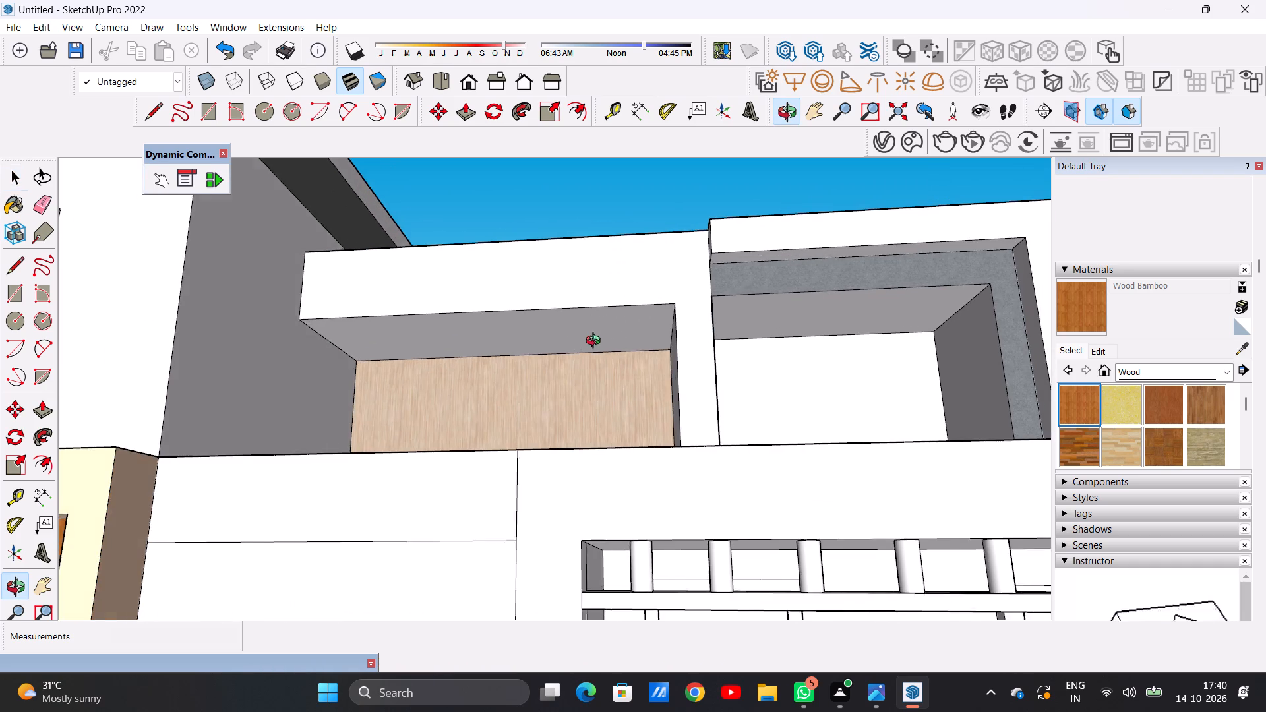
{"action": "middle_click_drag", "start_coordinate": [596, 342], "coordinate": [600, 343]}
{"action": "scroll", "coordinate": [603, 338], "scroll_direction": "up", "scroll_amount": 7}
{"action": "scroll", "coordinate": [636, 388], "scroll_direction": "down", "scroll_amount": 9}
{"action": "scroll", "coordinate": [549, 373], "scroll_direction": "up", "scroll_amount": 7}
{"action": "middle_click_drag", "start_coordinate": [531, 427], "coordinate": [535, 376]}
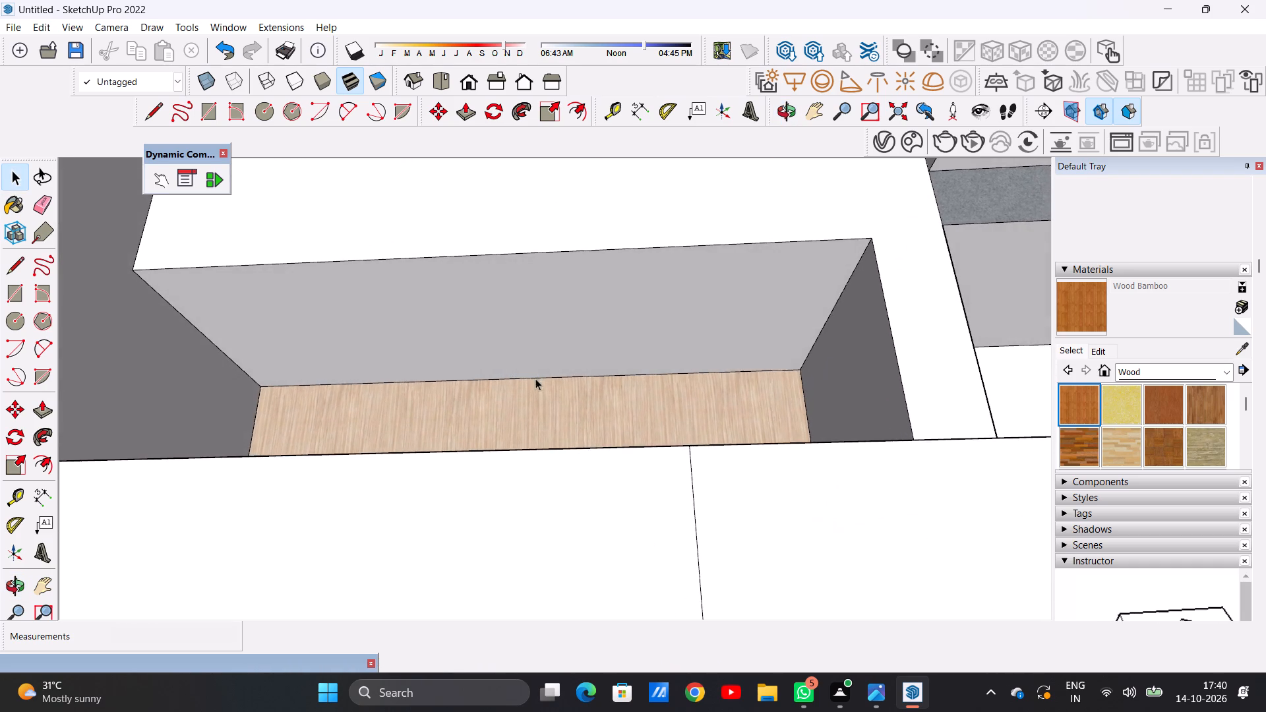
{"action": "scroll", "coordinate": [535, 382], "scroll_direction": "up", "scroll_amount": 6}
{"action": "scroll", "coordinate": [568, 441], "scroll_direction": "down", "scroll_amount": 9}
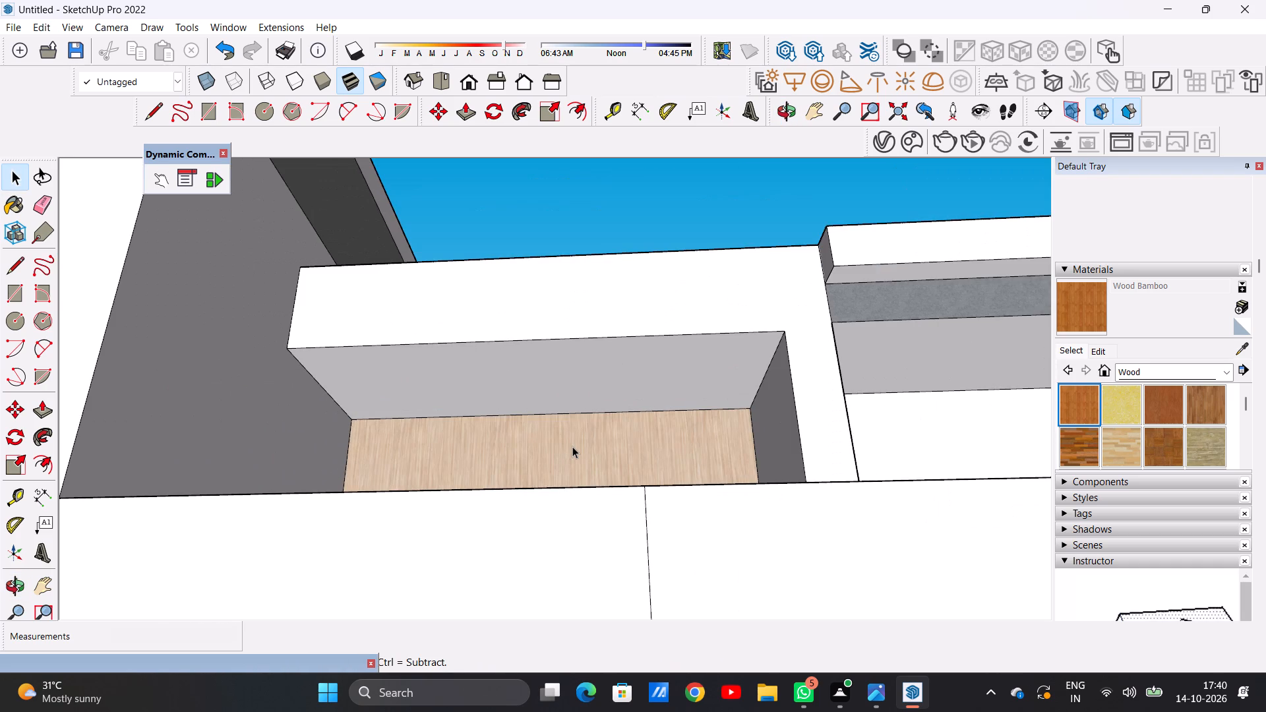
{"action": "scroll", "coordinate": [593, 388], "scroll_direction": "down", "scroll_amount": 1}
{"action": "middle_click_drag", "start_coordinate": [593, 388], "coordinate": [593, 474]}
{"action": "scroll", "coordinate": [593, 473], "scroll_direction": "down", "scroll_amount": 12}
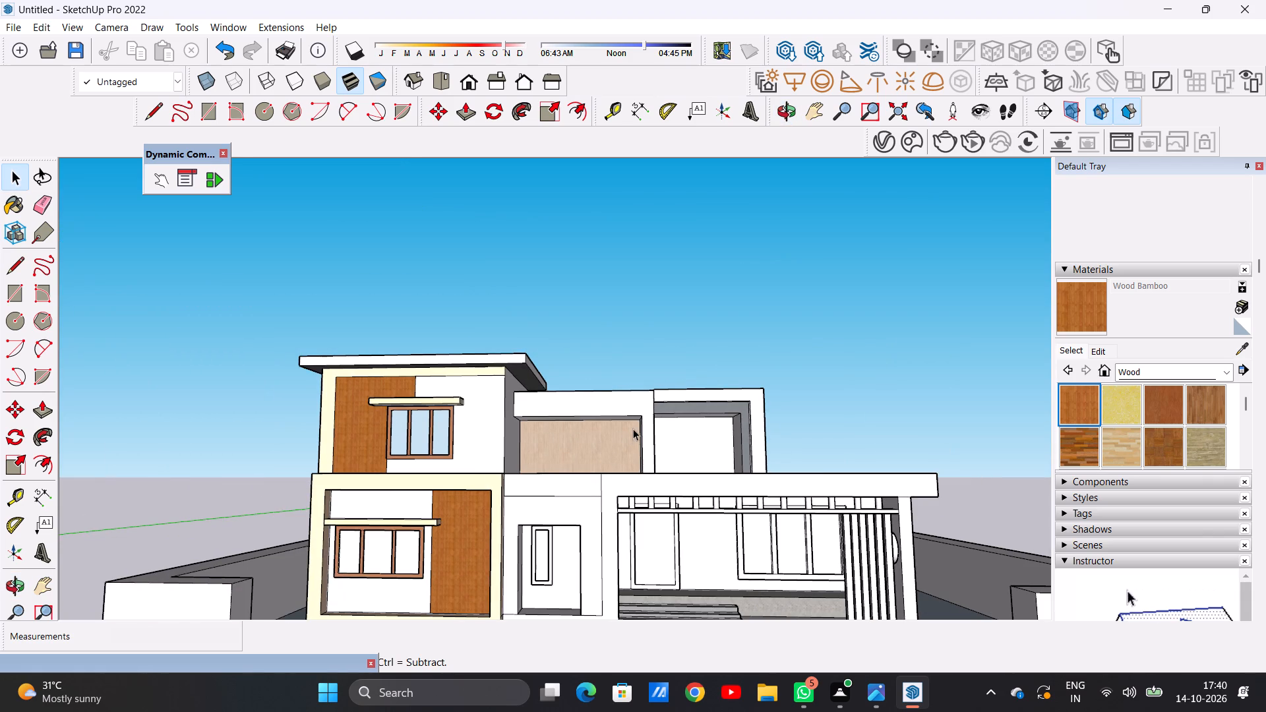
{"action": "scroll", "coordinate": [673, 509], "scroll_direction": "up", "scroll_amount": 1}
{"action": "middle_click_drag", "start_coordinate": [673, 509], "coordinate": [677, 541]}
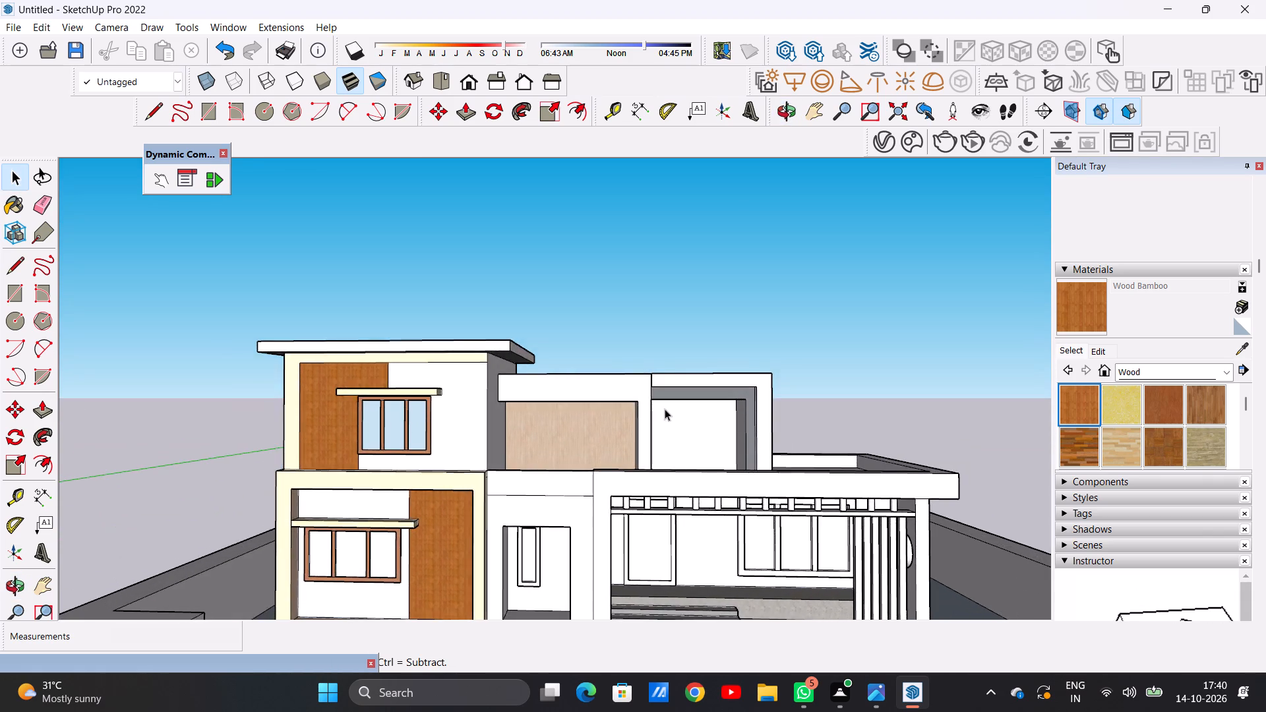
{"action": "scroll", "coordinate": [665, 409], "scroll_direction": "down", "scroll_amount": 6}
{"action": "scroll", "coordinate": [688, 459], "scroll_direction": "up", "scroll_amount": 15}
{"action": "middle_click_drag", "start_coordinate": [680, 502], "coordinate": [673, 452]}
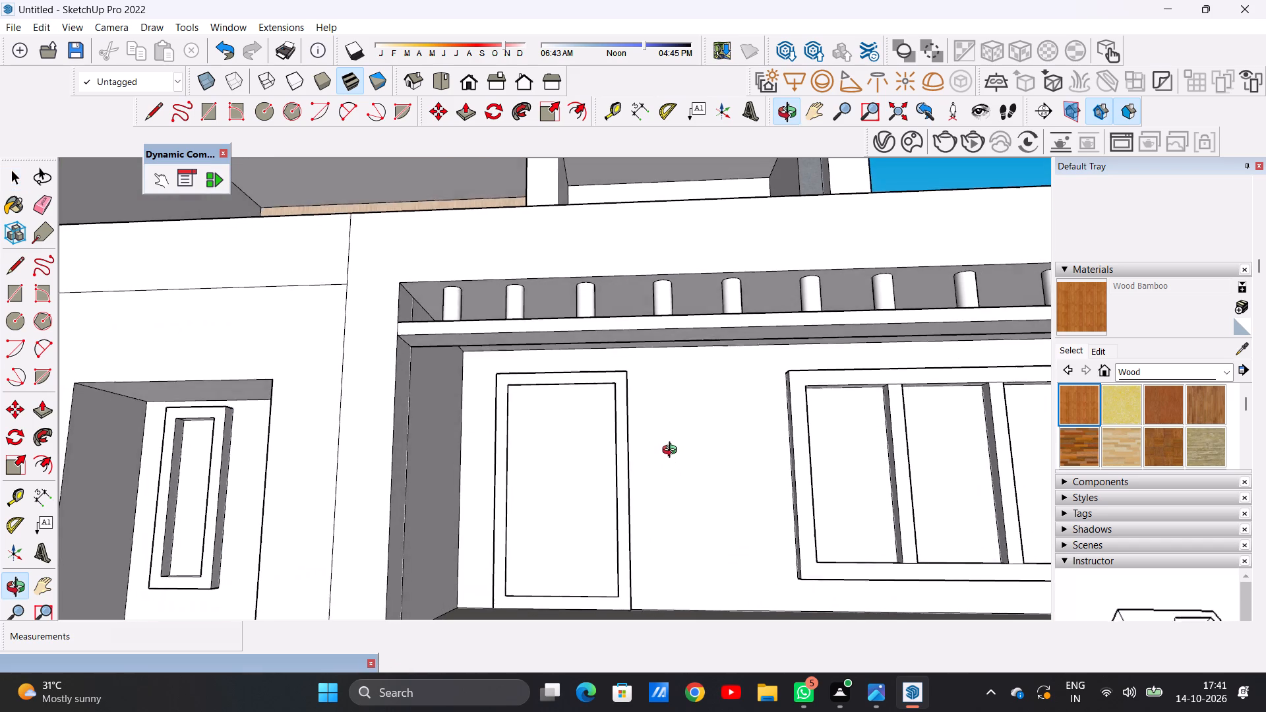
{"action": "middle_click_drag", "start_coordinate": [673, 452], "coordinate": [684, 472]}
{"action": "scroll", "coordinate": [684, 472], "scroll_direction": "up", "scroll_amount": 2}
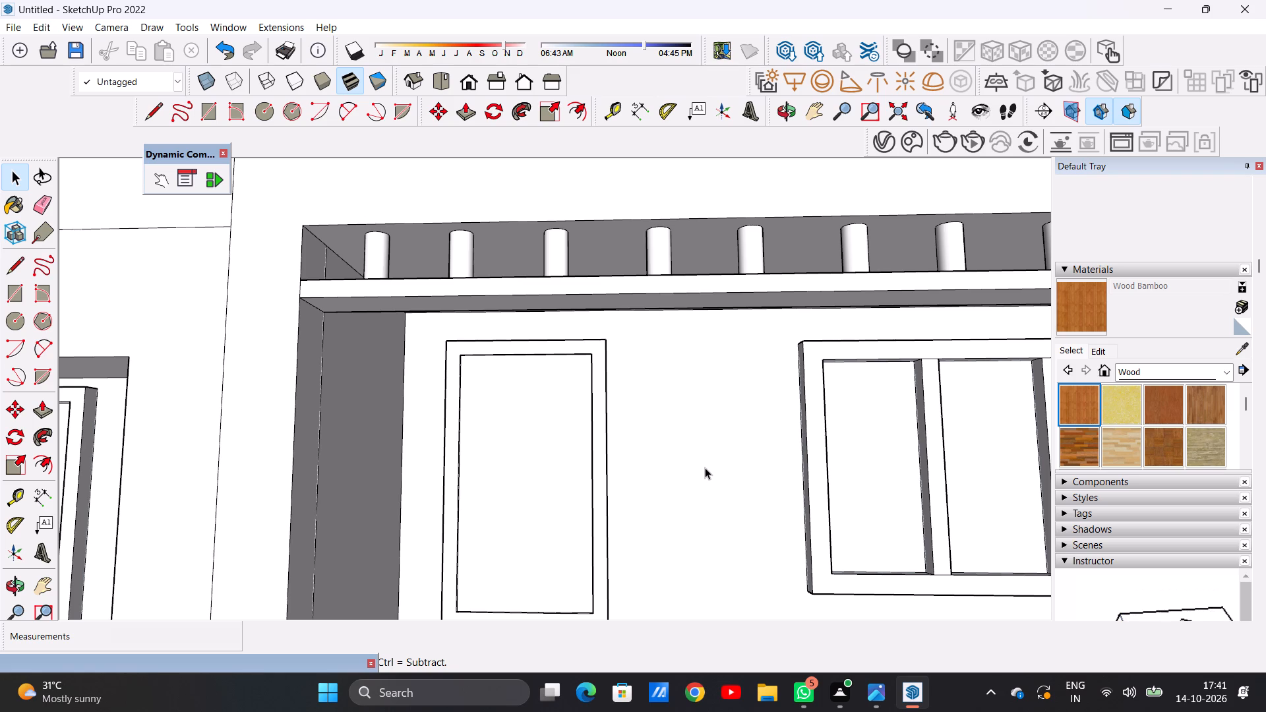
Draw a vertical line about 10 7/16" long from the porch door frame's top corner, on the window side, up to the ceiling.
{"action": "key", "text": "l"}
{"action": "scroll", "coordinate": [705, 467], "scroll_direction": "down", "scroll_amount": 6}
{"action": "scroll", "coordinate": [684, 442], "scroll_direction": "up", "scroll_amount": 5}
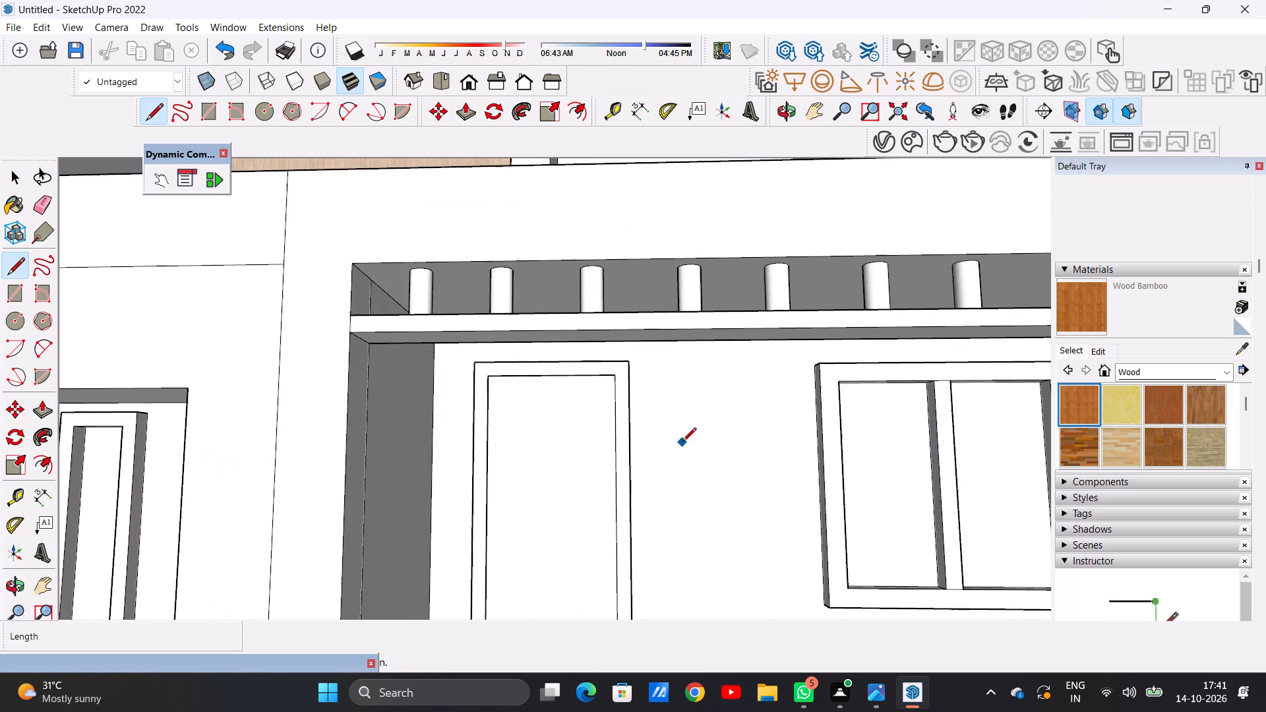
{"action": "middle_click_drag", "start_coordinate": [682, 442], "coordinate": [612, 461]}
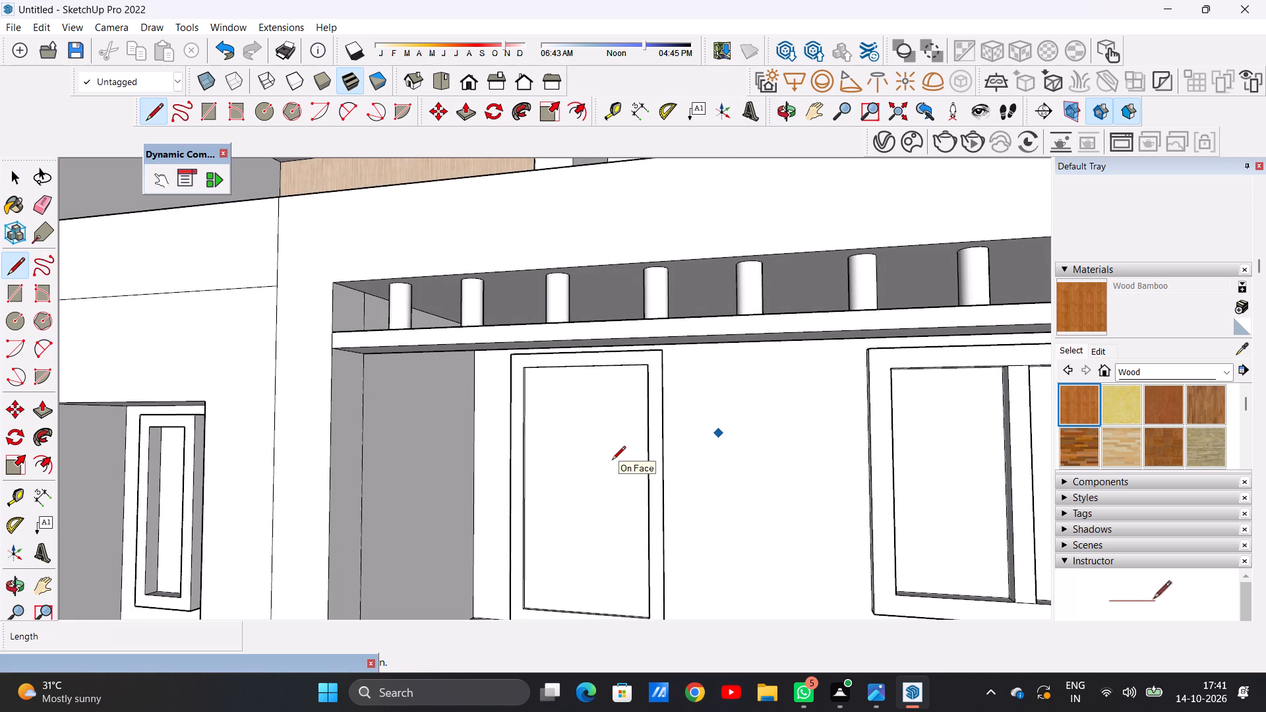
{"action": "scroll", "coordinate": [620, 454], "scroll_direction": "down", "scroll_amount": 3}
{"action": "scroll", "coordinate": [652, 378], "scroll_direction": "up", "scroll_amount": 14}
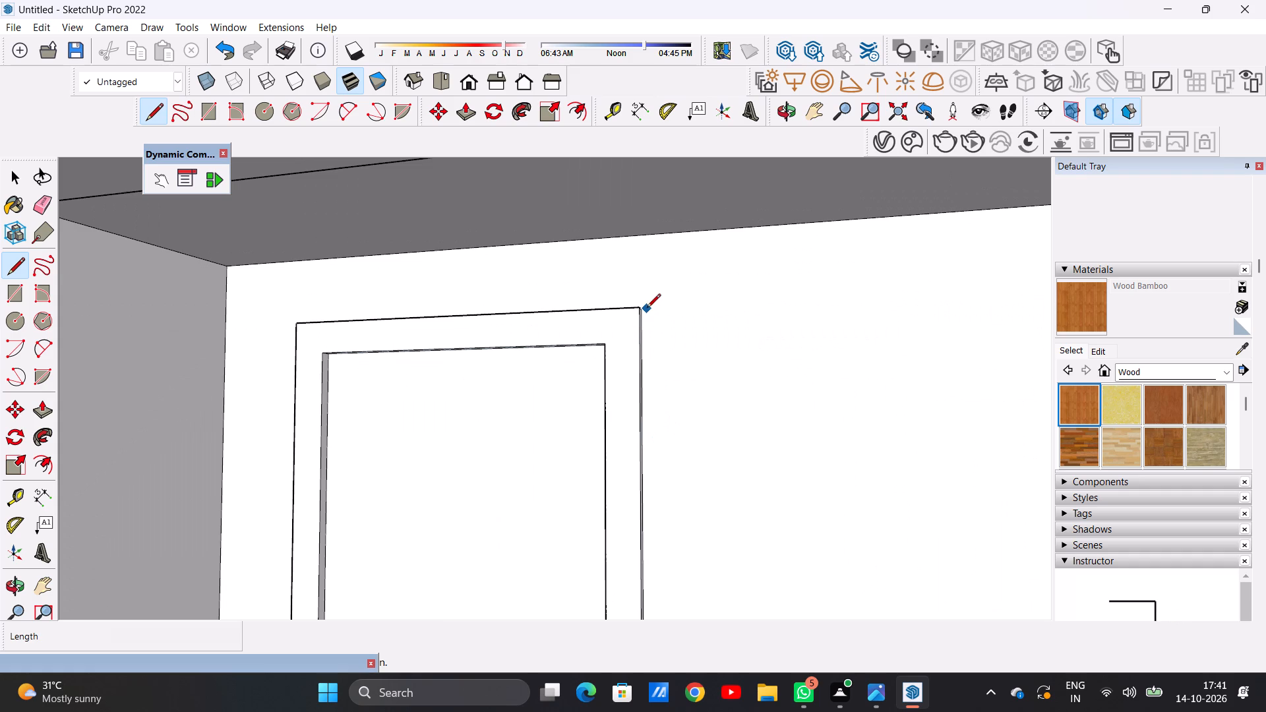
{"action": "middle_click_drag", "start_coordinate": [649, 301], "coordinate": [587, 307]}
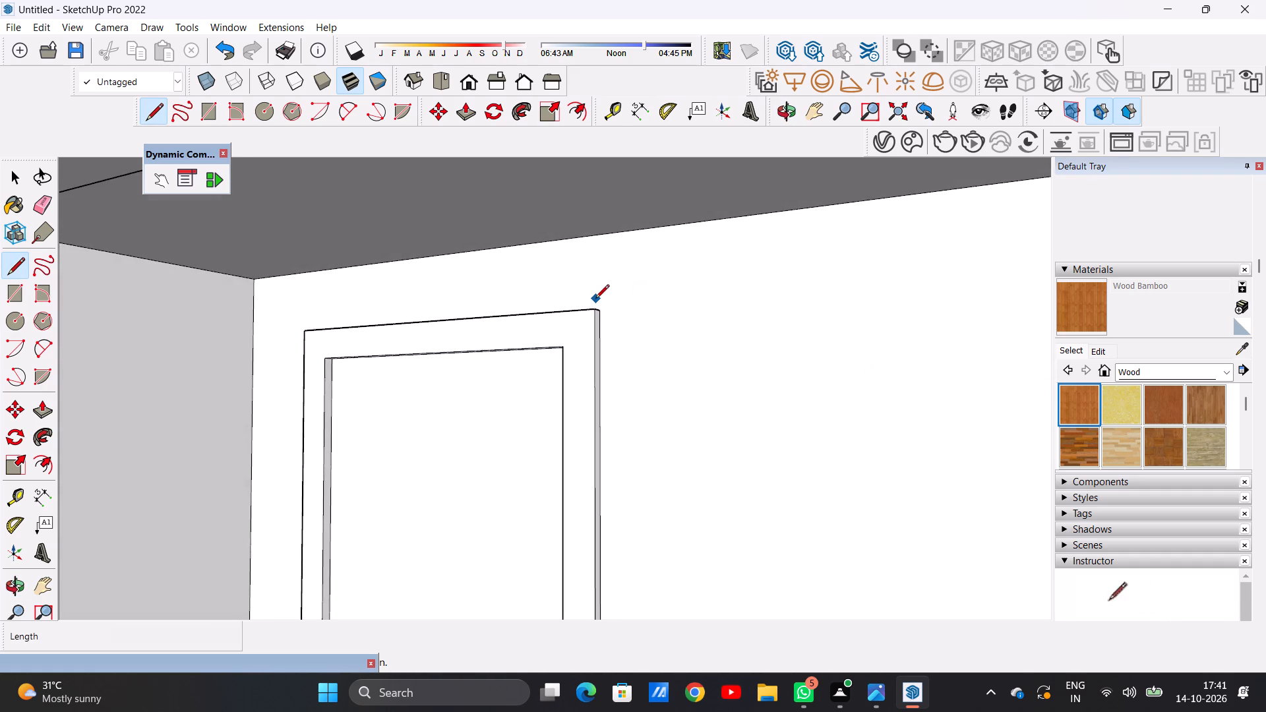
{"action": "scroll", "coordinate": [595, 299], "scroll_direction": "up", "scroll_amount": 3}
{"action": "left_click", "coordinate": [603, 312]}
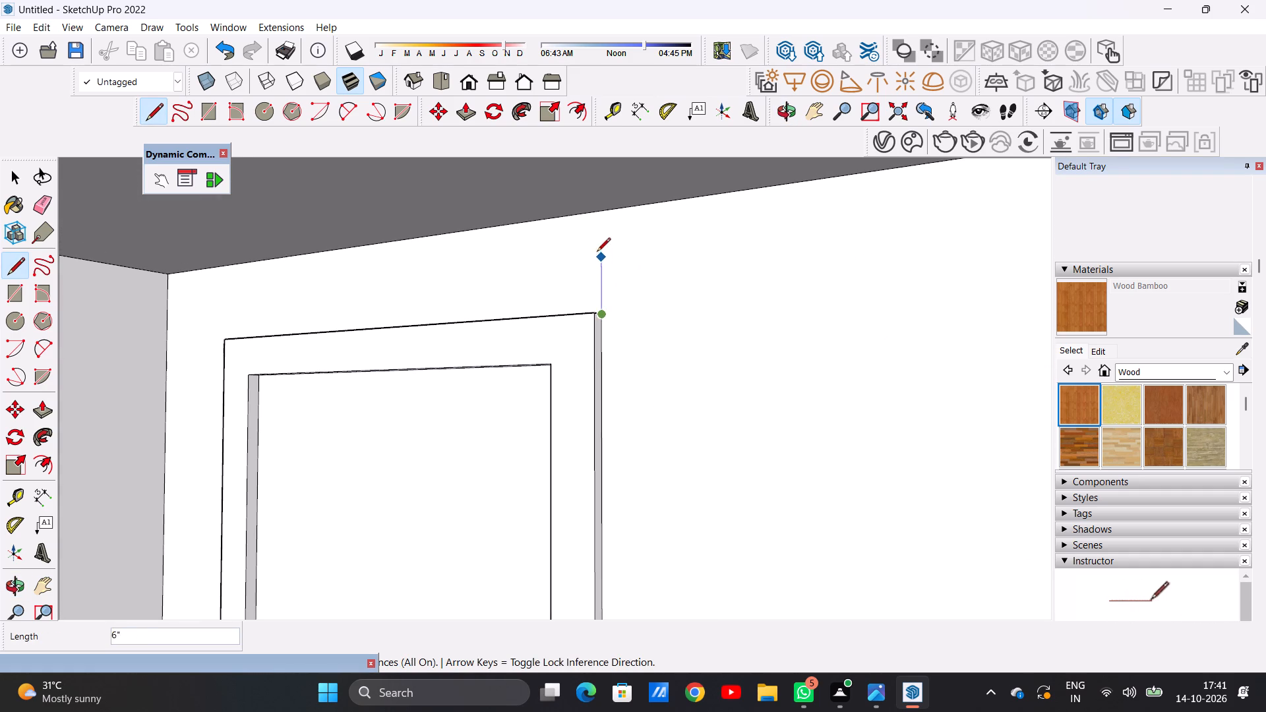
{"action": "left_click", "coordinate": [605, 211]}
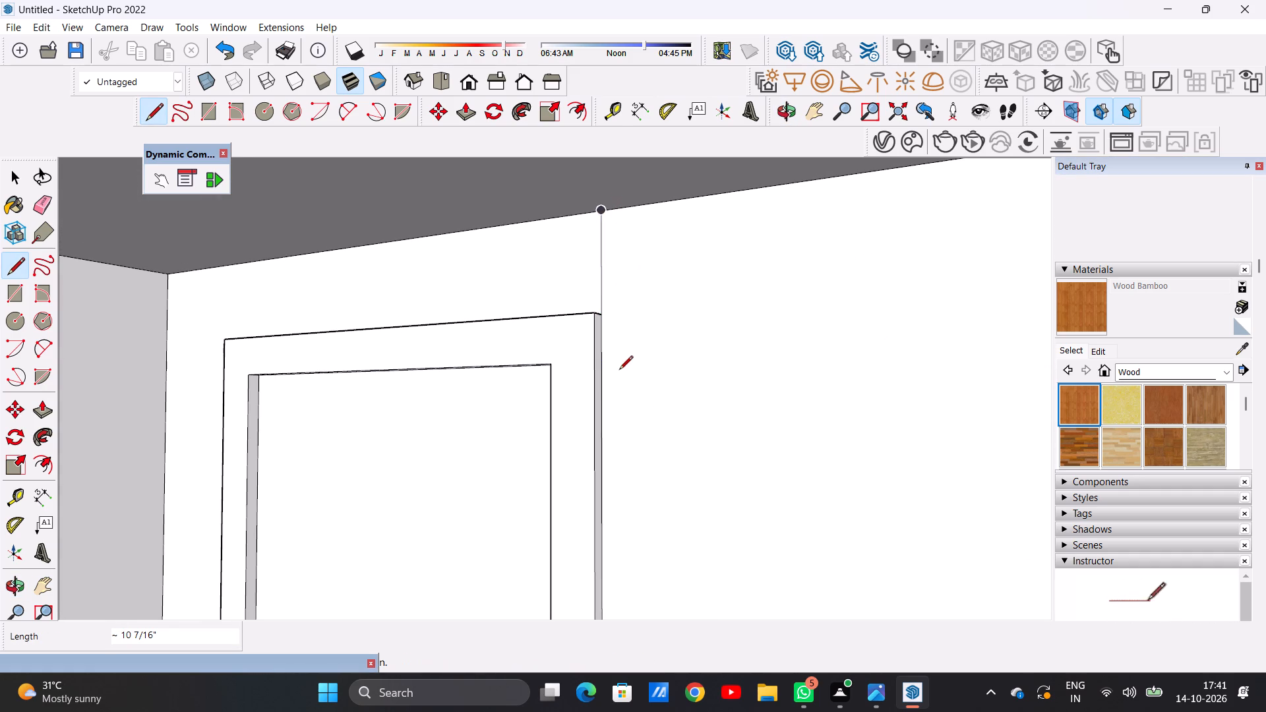
Draw a vertical line from the porch window frame's top corner, on the door side, up to the ceiling.
{"action": "scroll", "coordinate": [618, 351], "scroll_direction": "down", "scroll_amount": 13}
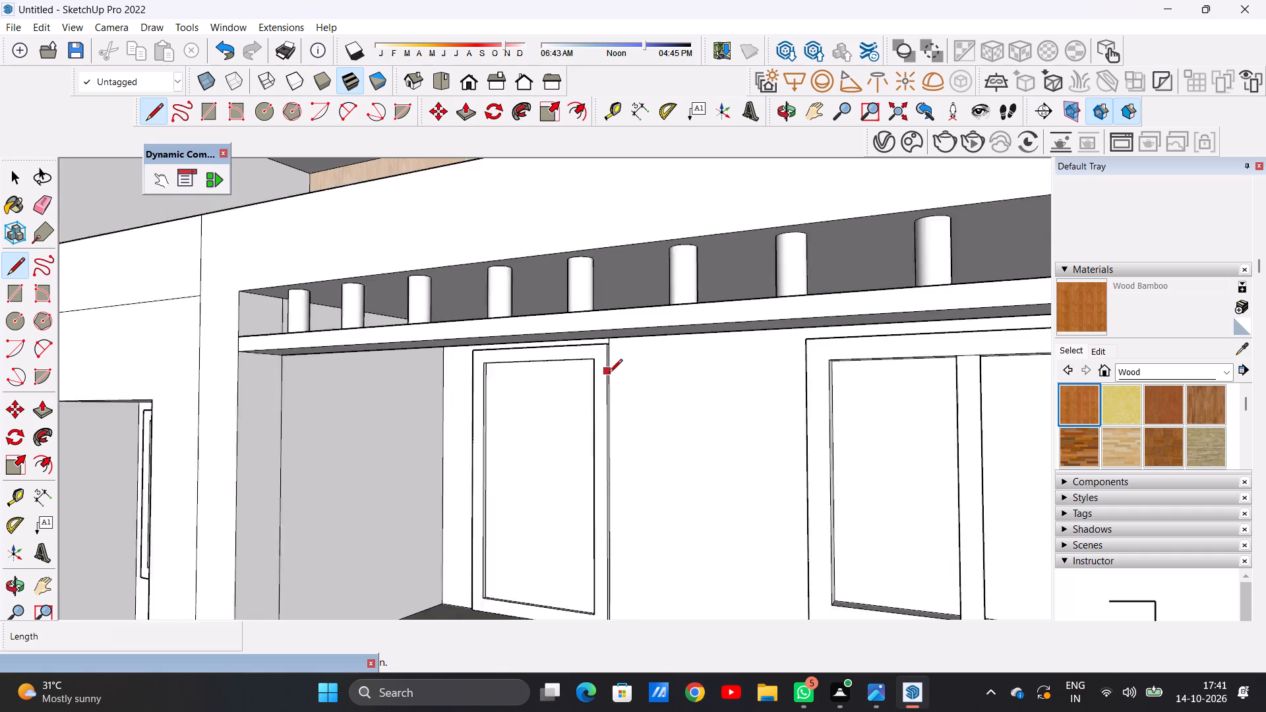
{"action": "scroll", "coordinate": [609, 374], "scroll_direction": "down", "scroll_amount": 1}
{"action": "middle_click_drag", "start_coordinate": [756, 463], "coordinate": [858, 459]}
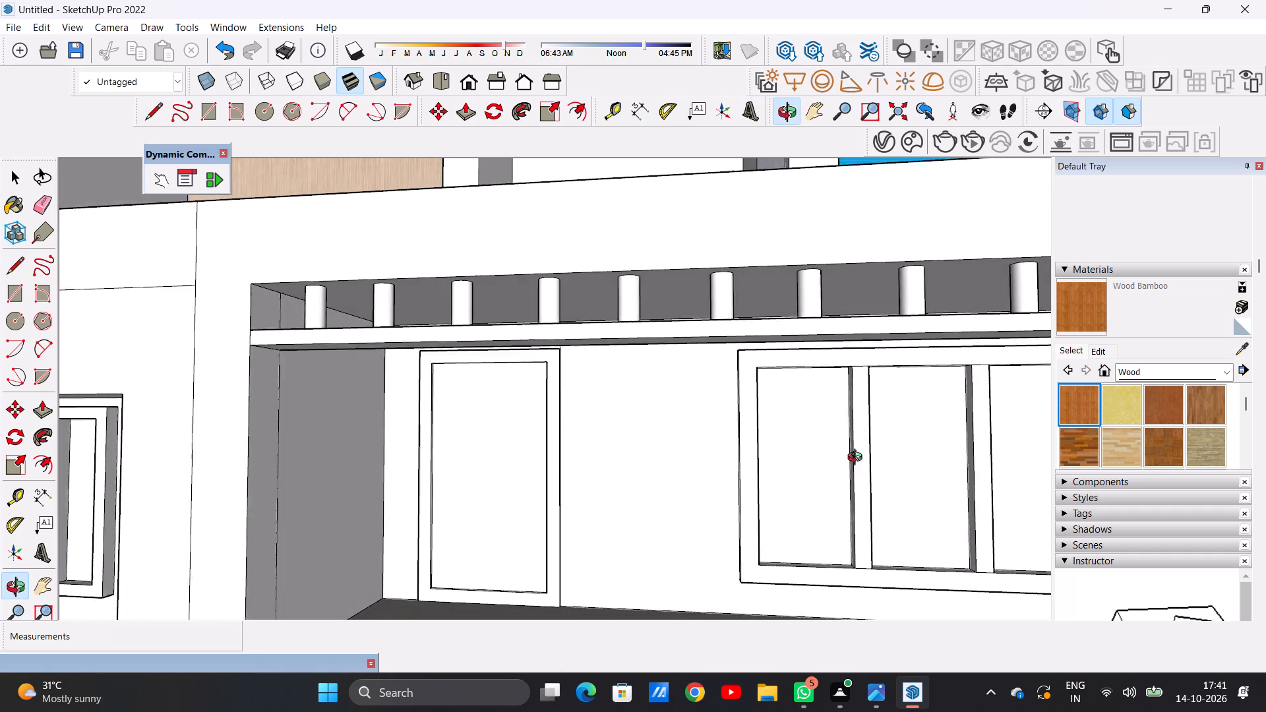
{"action": "middle_click_drag", "start_coordinate": [858, 459], "coordinate": [919, 444]}
{"action": "scroll", "coordinate": [715, 417], "scroll_direction": "up", "scroll_amount": 13}
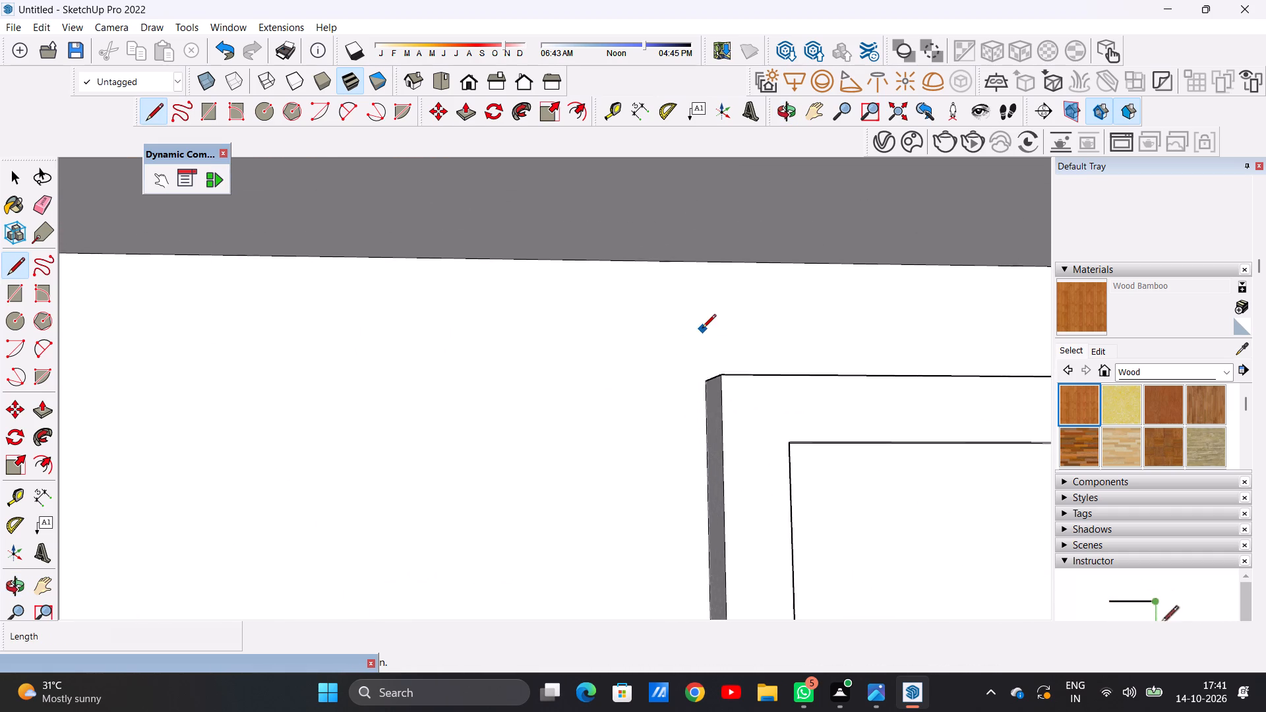
{"action": "scroll", "coordinate": [702, 329], "scroll_direction": "up", "scroll_amount": 2}
{"action": "left_click", "coordinate": [709, 392]}
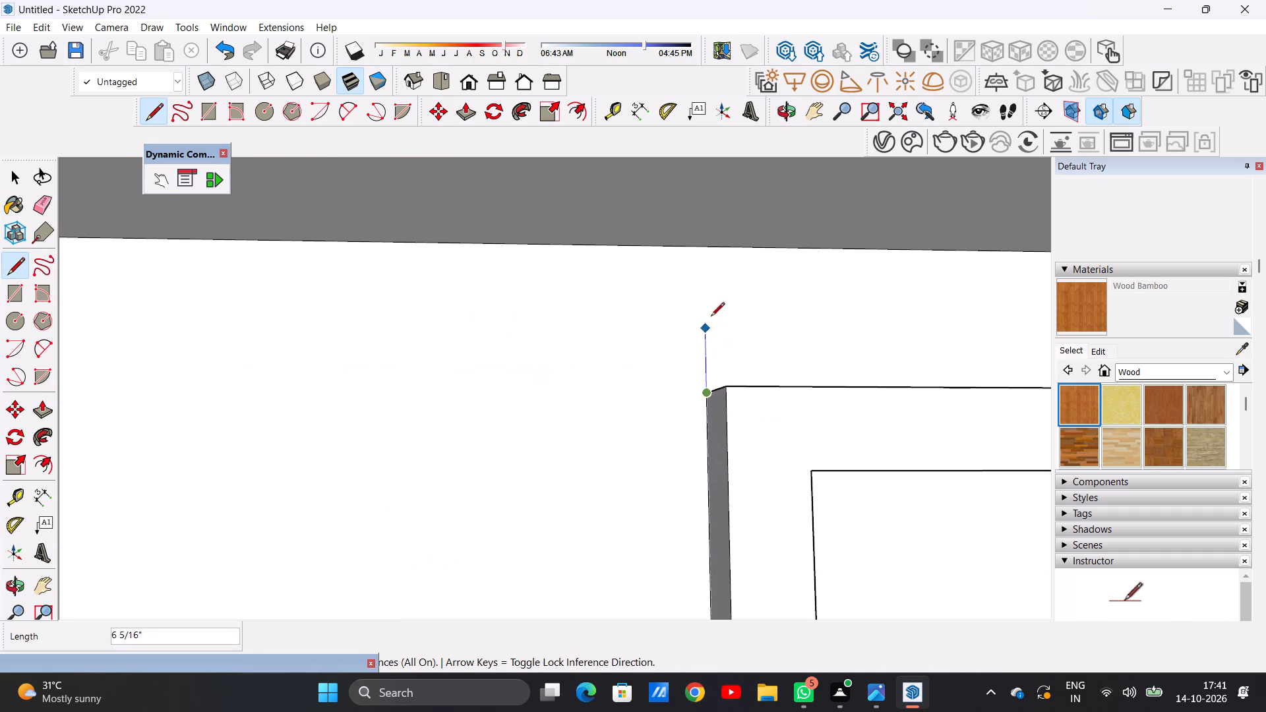
{"action": "left_click", "coordinate": [710, 244]}
Draw a vertical line about 1' 3/8" long from the window frame's bottom corner, on the door side, down to the porch floor.
{"action": "scroll", "coordinate": [675, 291], "scroll_direction": "down", "scroll_amount": 10}
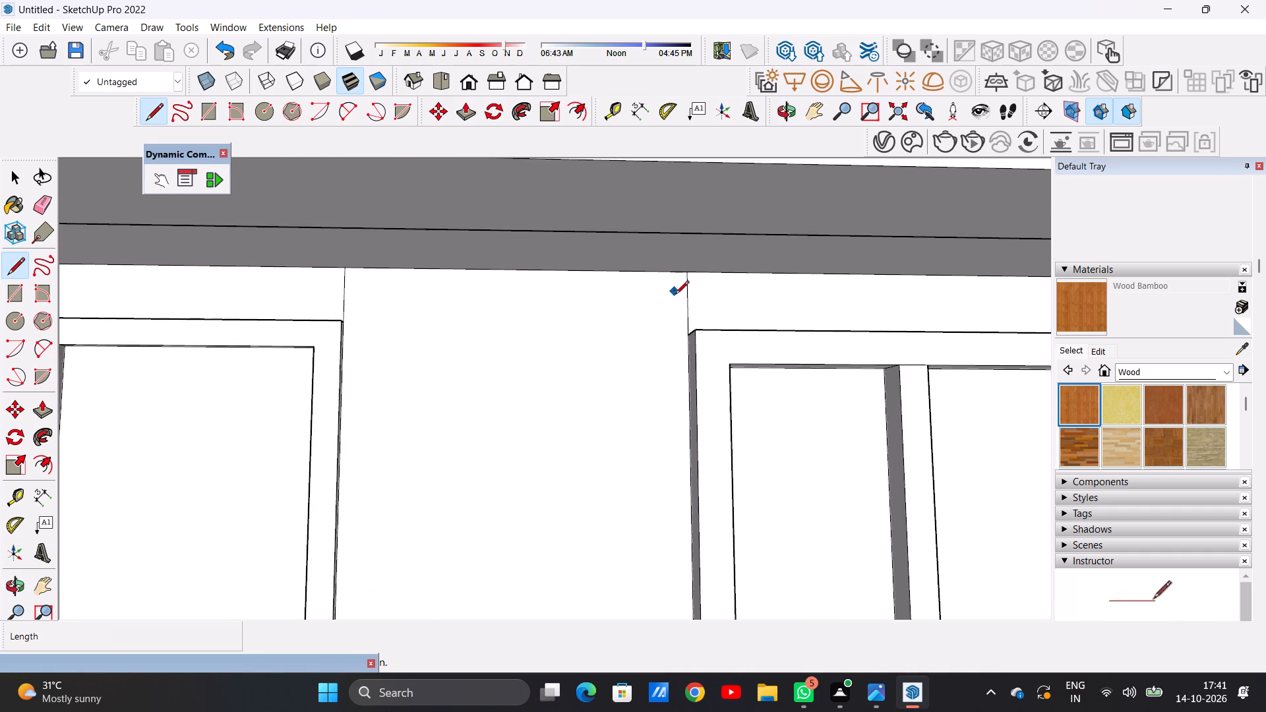
{"action": "scroll", "coordinate": [675, 295], "scroll_direction": "down", "scroll_amount": 9}
{"action": "scroll", "coordinate": [671, 490], "scroll_direction": "up", "scroll_amount": 6}
{"action": "middle_click_drag", "start_coordinate": [670, 517], "coordinate": [744, 572]}
{"action": "scroll", "coordinate": [735, 492], "scroll_direction": "up", "scroll_amount": 7}
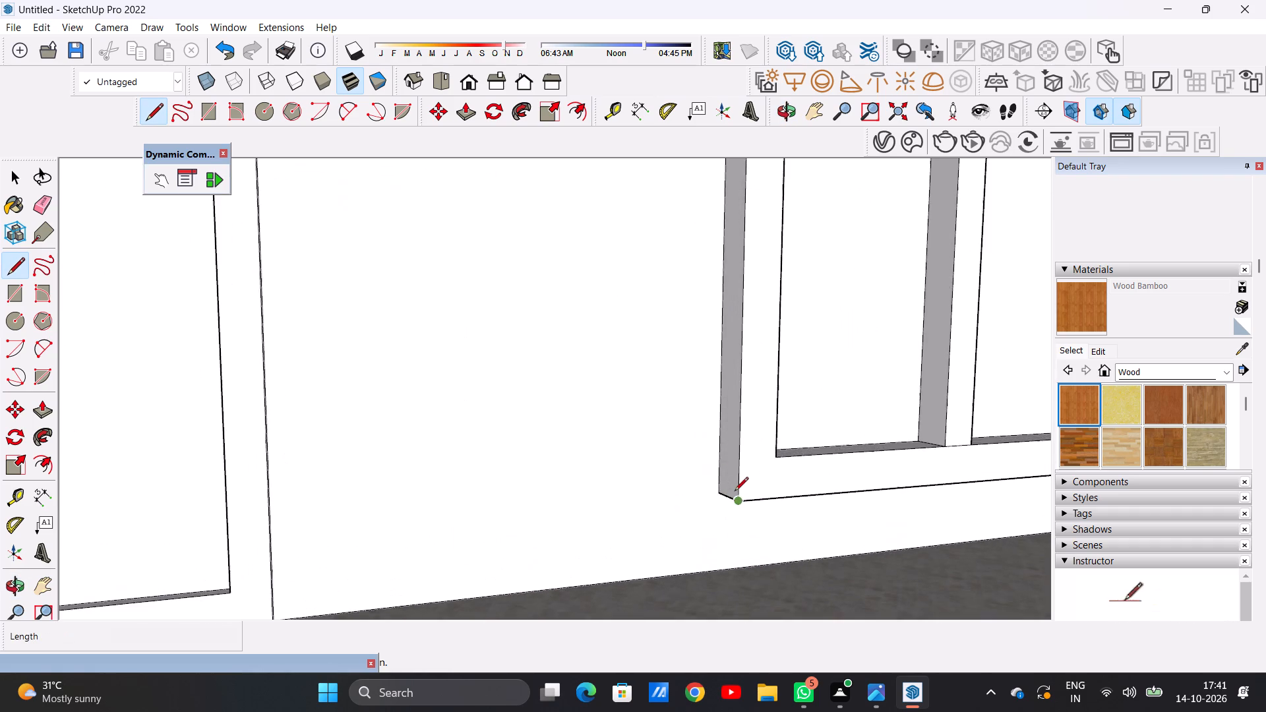
{"action": "scroll", "coordinate": [735, 492], "scroll_direction": "up", "scroll_amount": 6}
{"action": "left_click", "coordinate": [706, 494]}
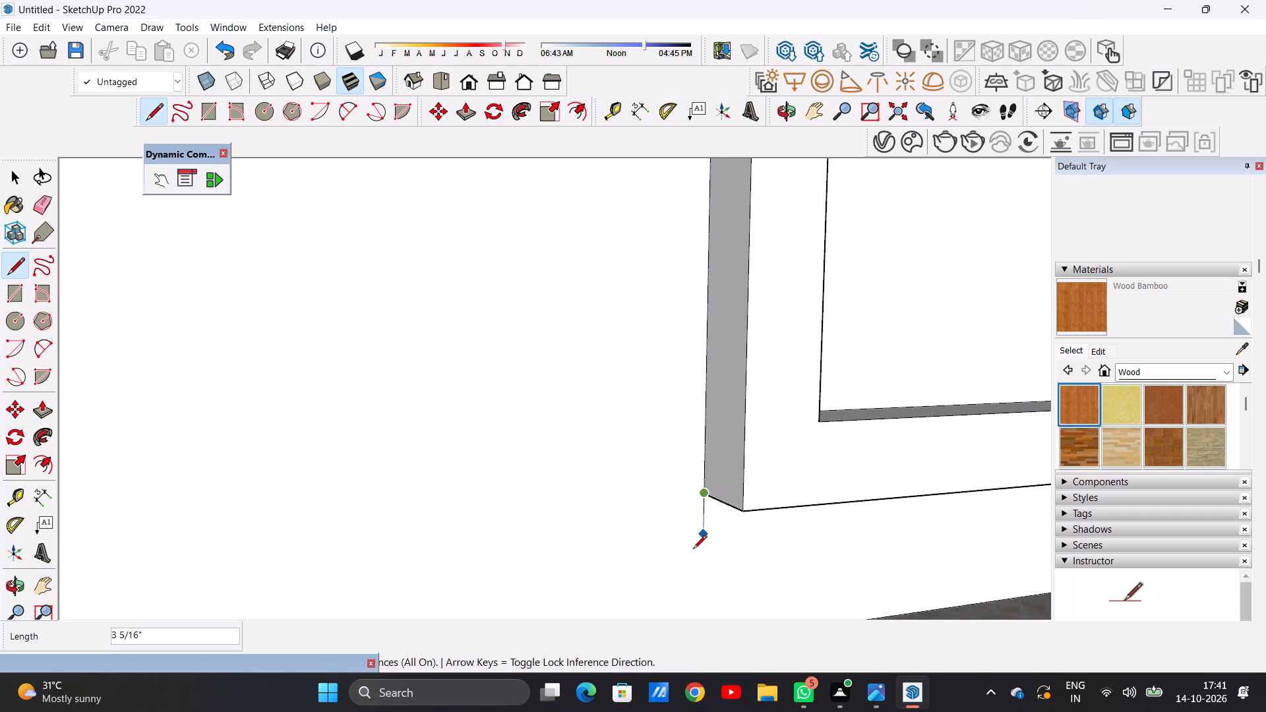
{"action": "scroll", "coordinate": [691, 533], "scroll_direction": "down", "scroll_amount": 7}
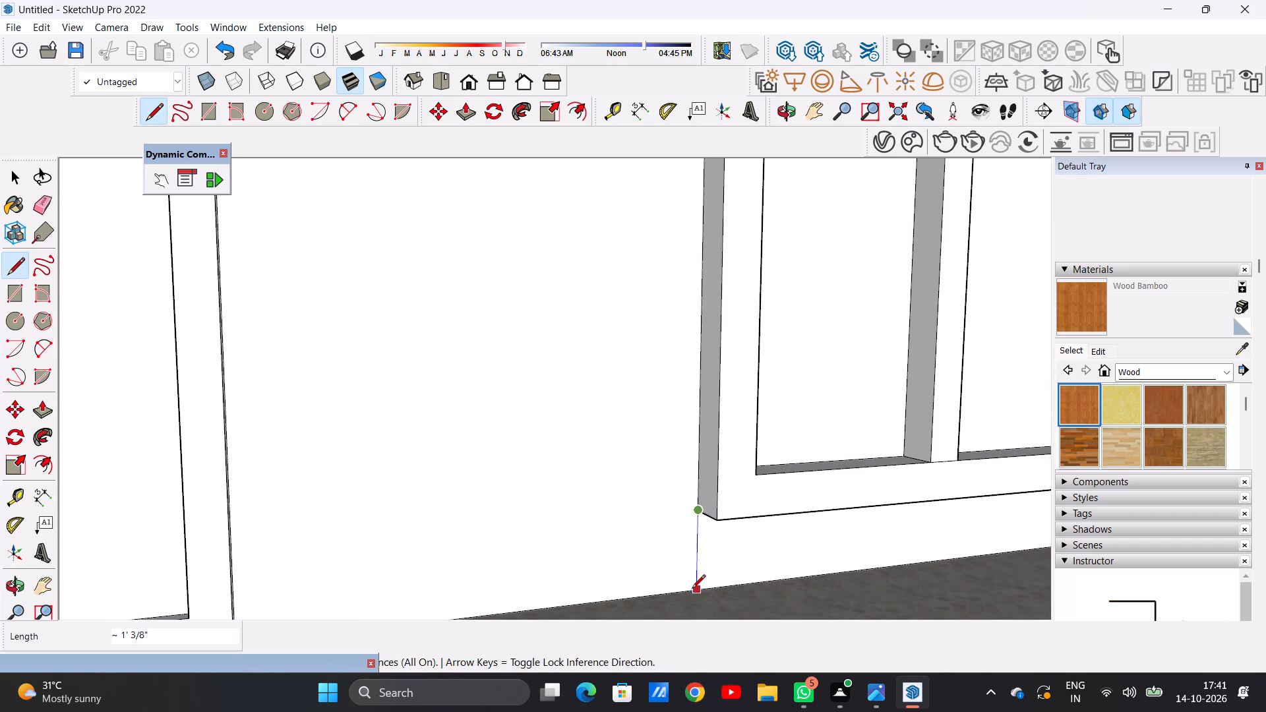
{"action": "left_click", "coordinate": [692, 589]}
{"action": "key", "text": "space"}
Examine the porch wall section between the door and the window, with its vertical dividing lines, from several angles.
{"action": "scroll", "coordinate": [580, 498], "scroll_direction": "down", "scroll_amount": 12}
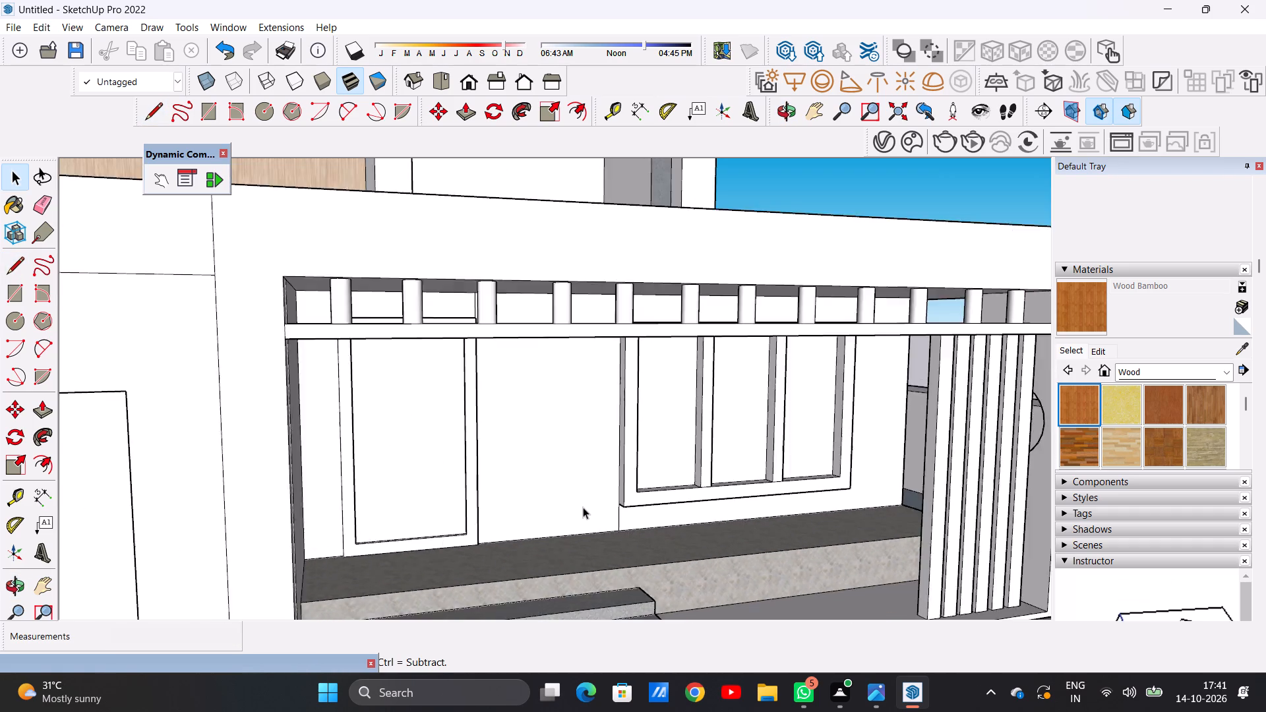
{"action": "scroll", "coordinate": [583, 507], "scroll_direction": "down", "scroll_amount": 3}
{"action": "middle_click_drag", "start_coordinate": [603, 500], "coordinate": [487, 429]}
{"action": "scroll", "coordinate": [609, 428], "scroll_direction": "up", "scroll_amount": 5}
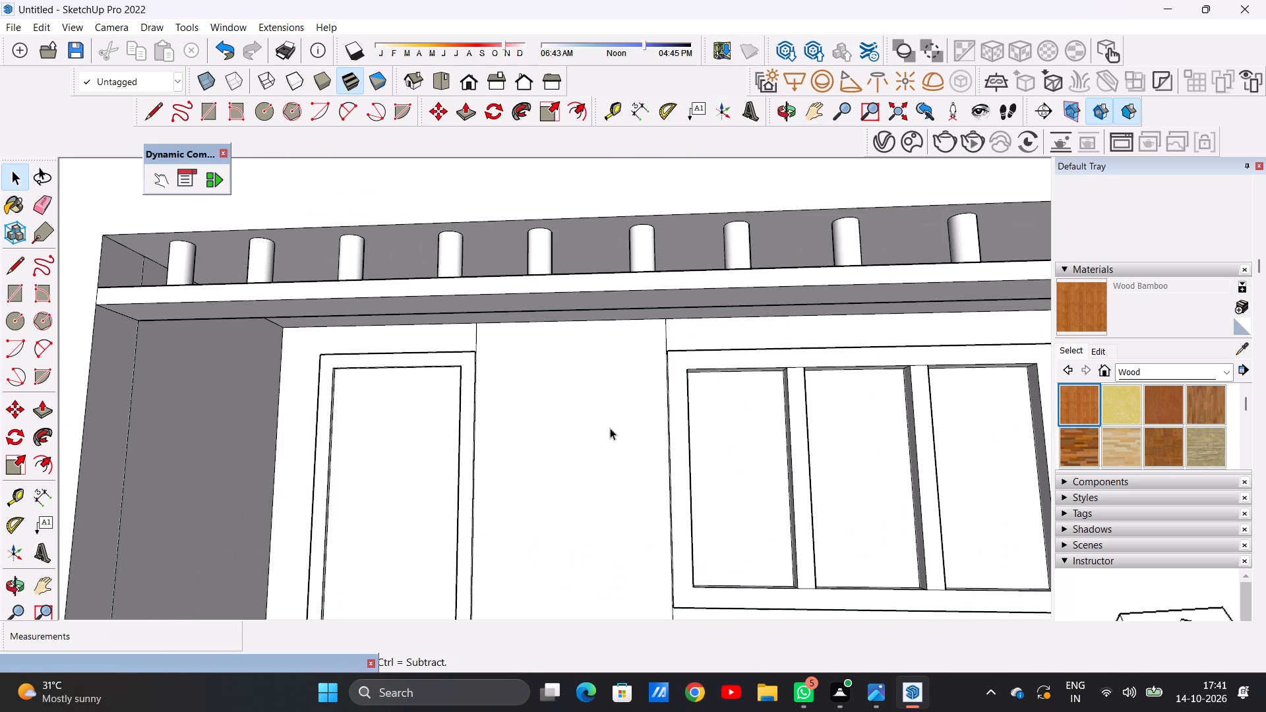
{"action": "middle_click_drag", "start_coordinate": [610, 428], "coordinate": [605, 471]}
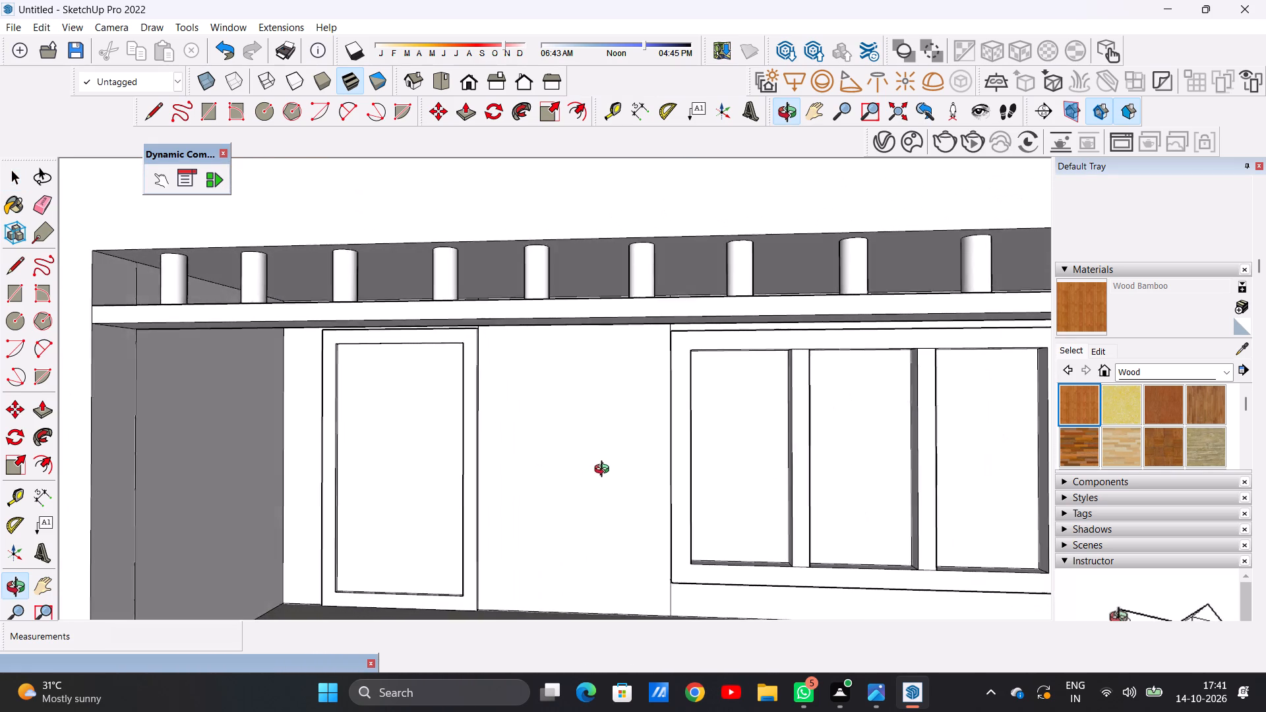
{"action": "middle_click_drag", "start_coordinate": [605, 471], "coordinate": [632, 475]}
{"action": "scroll", "coordinate": [618, 452], "scroll_direction": "down", "scroll_amount": 4}
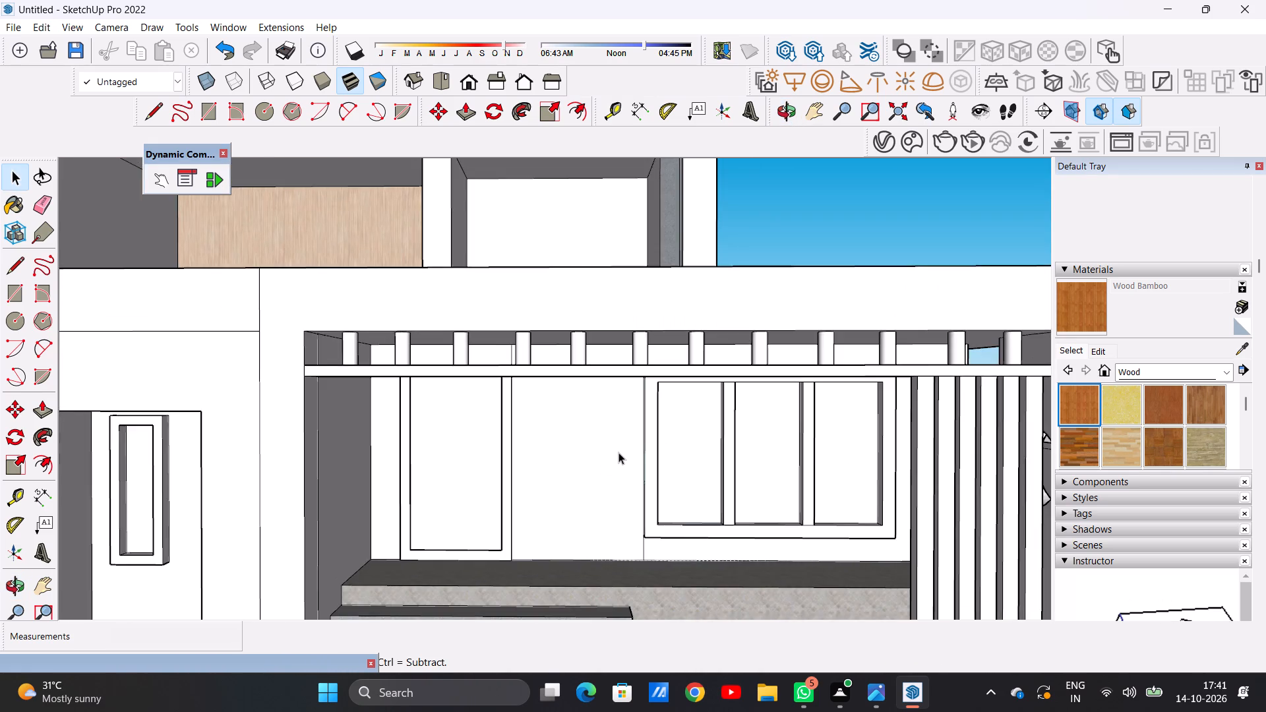
{"action": "scroll", "coordinate": [615, 438], "scroll_direction": "up", "scroll_amount": 7}
{"action": "middle_click_drag", "start_coordinate": [613, 438], "coordinate": [579, 415]}
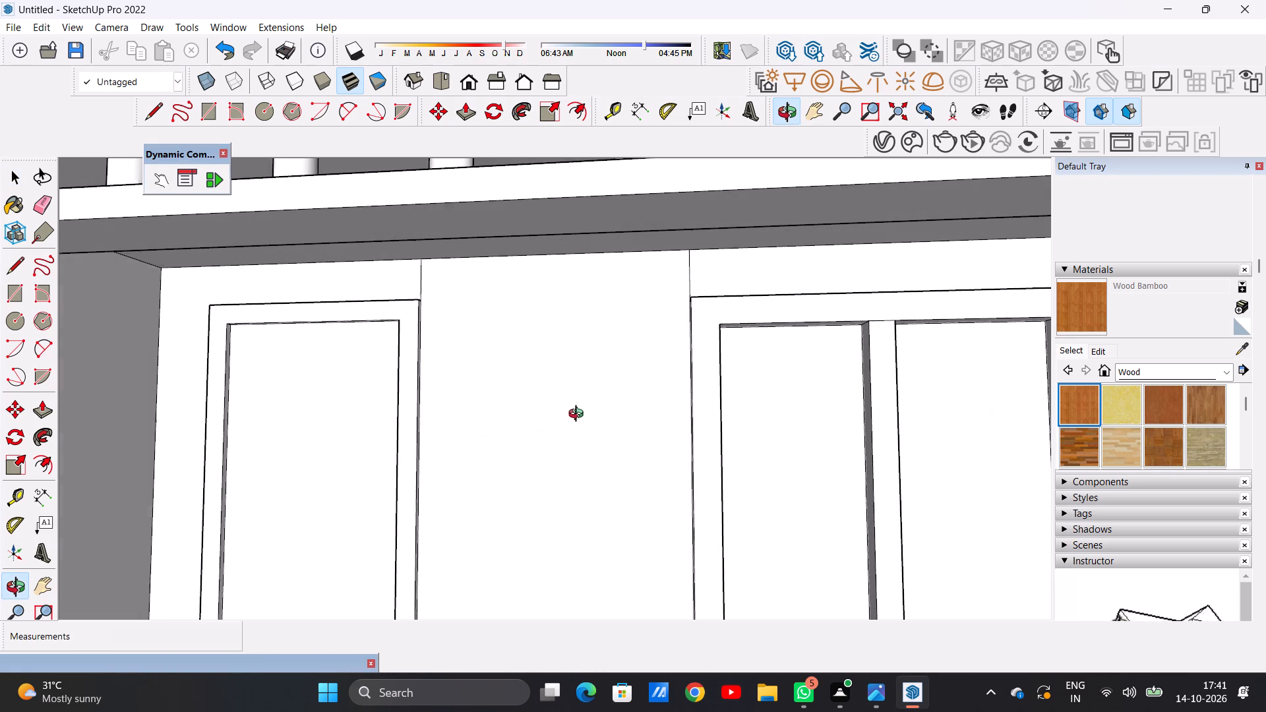
{"action": "middle_click_drag", "start_coordinate": [579, 415], "coordinate": [581, 414]}
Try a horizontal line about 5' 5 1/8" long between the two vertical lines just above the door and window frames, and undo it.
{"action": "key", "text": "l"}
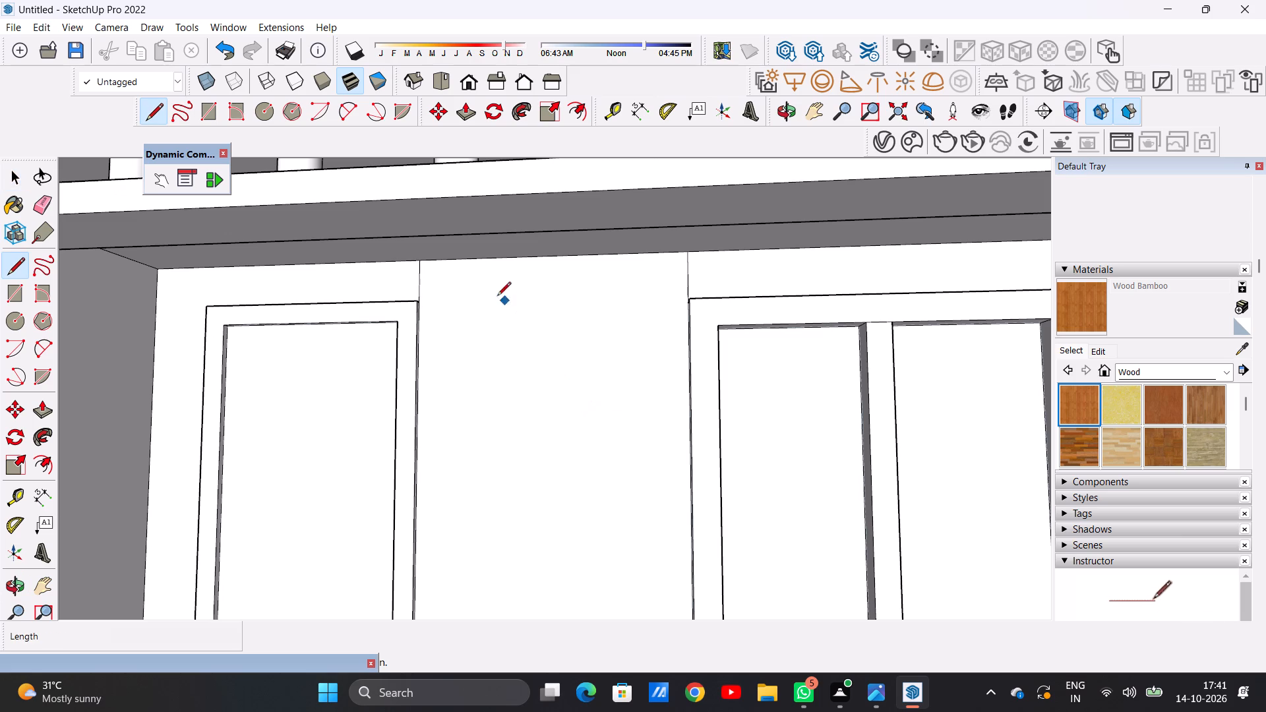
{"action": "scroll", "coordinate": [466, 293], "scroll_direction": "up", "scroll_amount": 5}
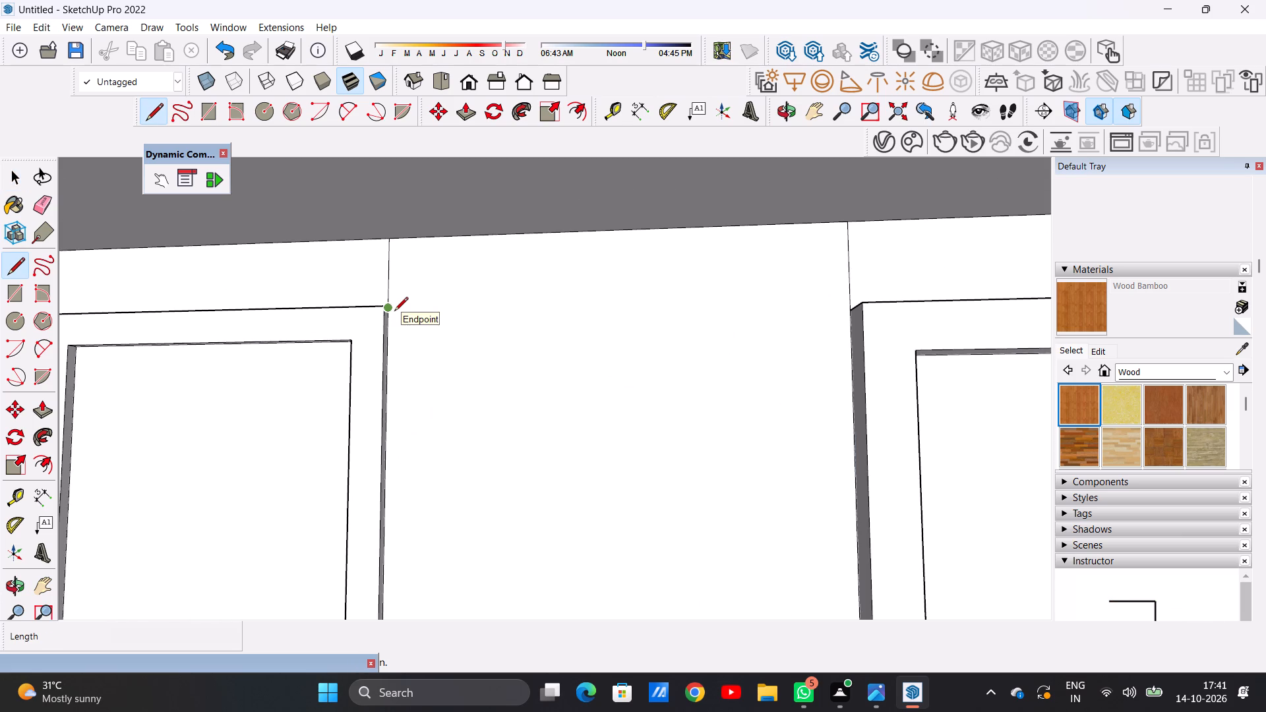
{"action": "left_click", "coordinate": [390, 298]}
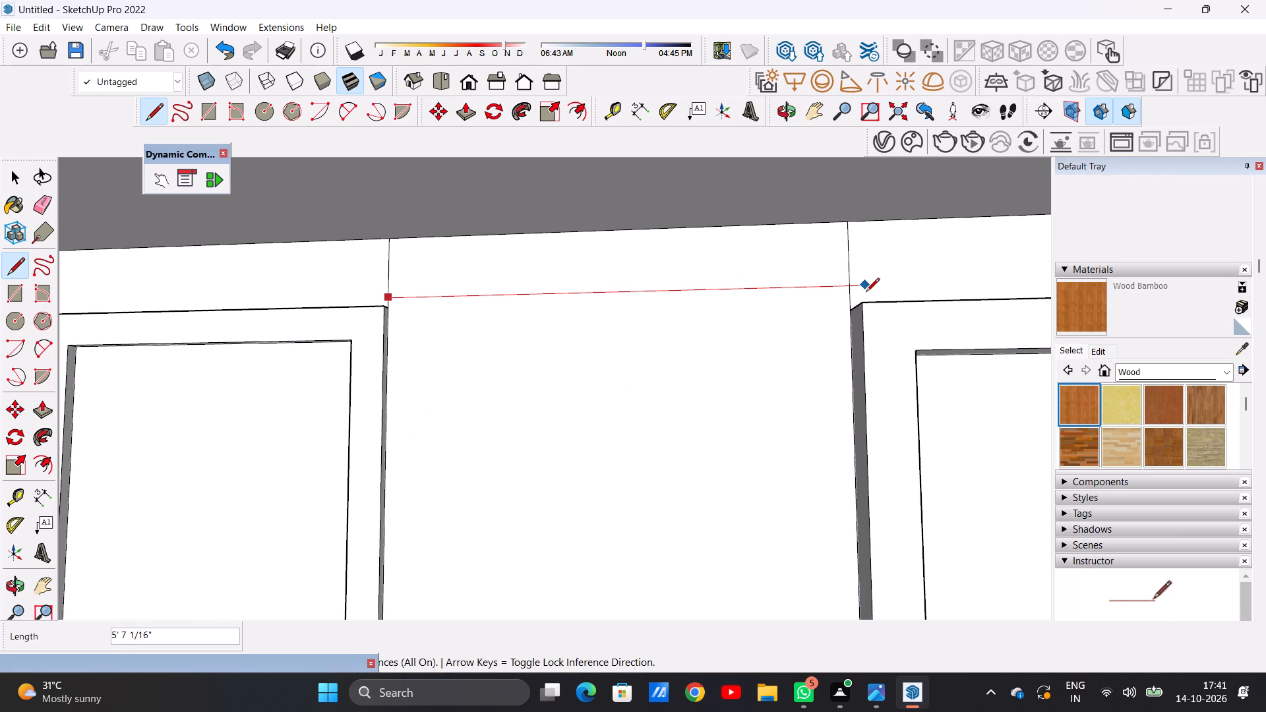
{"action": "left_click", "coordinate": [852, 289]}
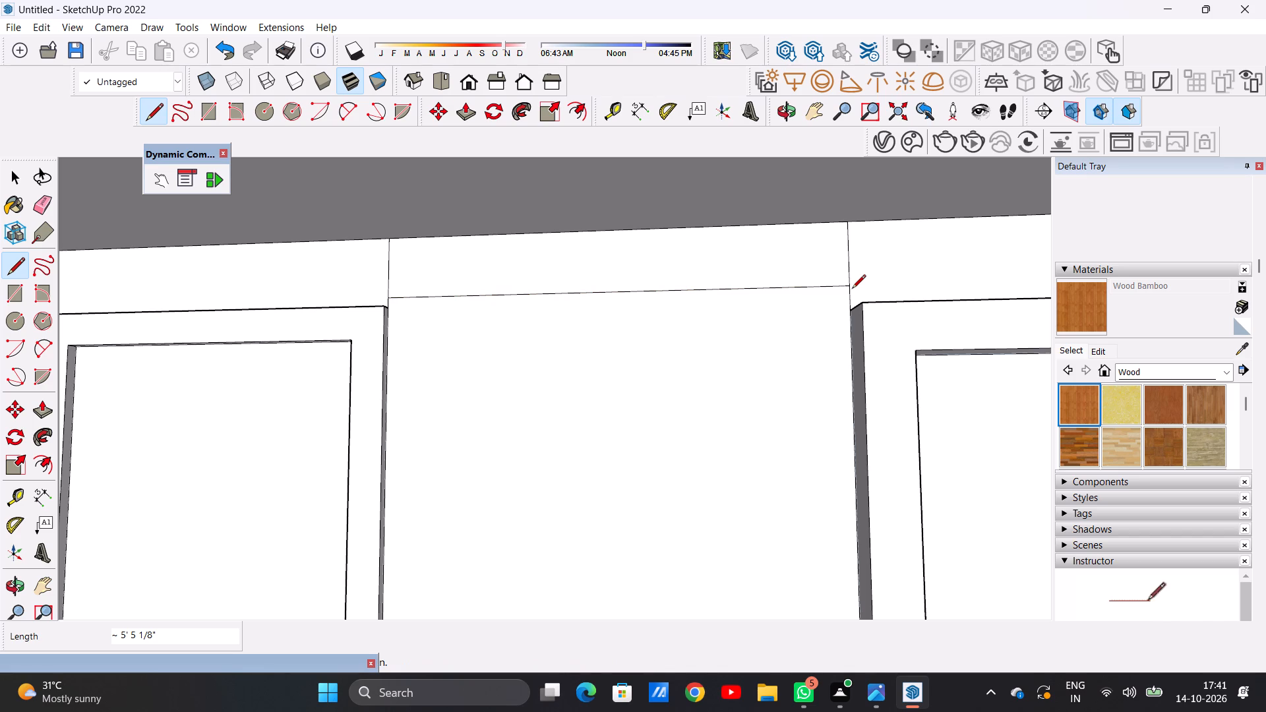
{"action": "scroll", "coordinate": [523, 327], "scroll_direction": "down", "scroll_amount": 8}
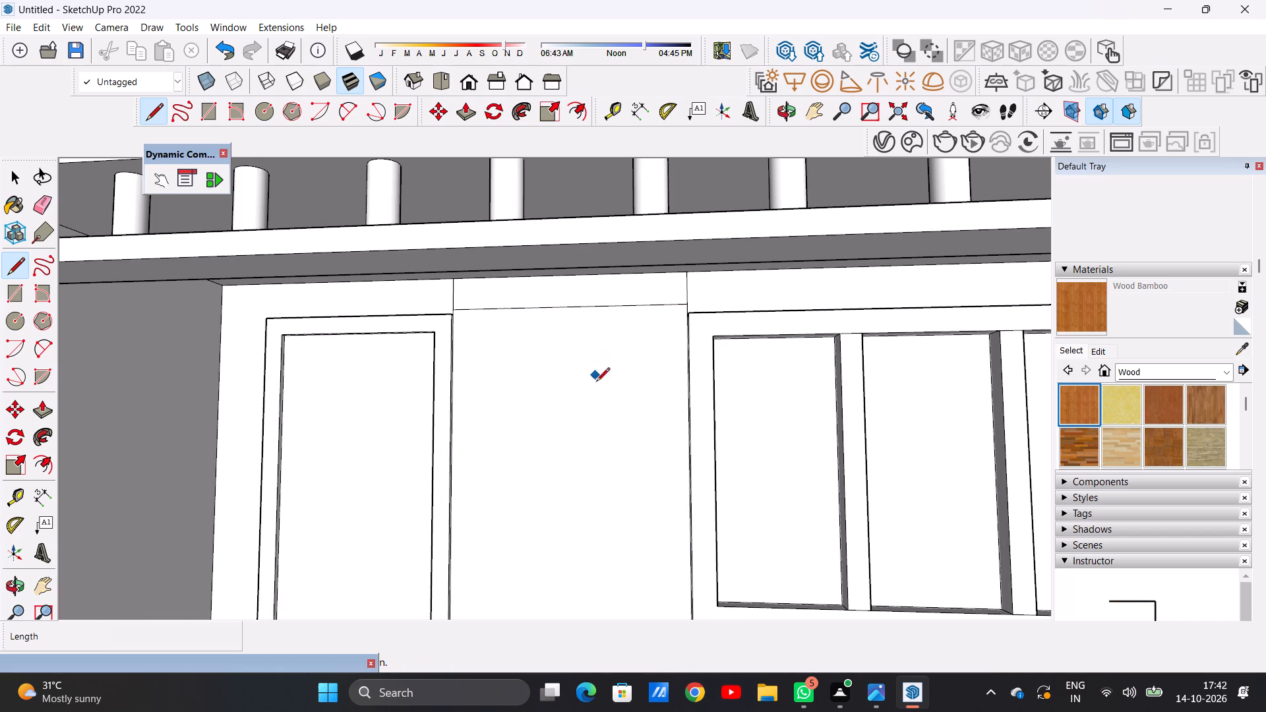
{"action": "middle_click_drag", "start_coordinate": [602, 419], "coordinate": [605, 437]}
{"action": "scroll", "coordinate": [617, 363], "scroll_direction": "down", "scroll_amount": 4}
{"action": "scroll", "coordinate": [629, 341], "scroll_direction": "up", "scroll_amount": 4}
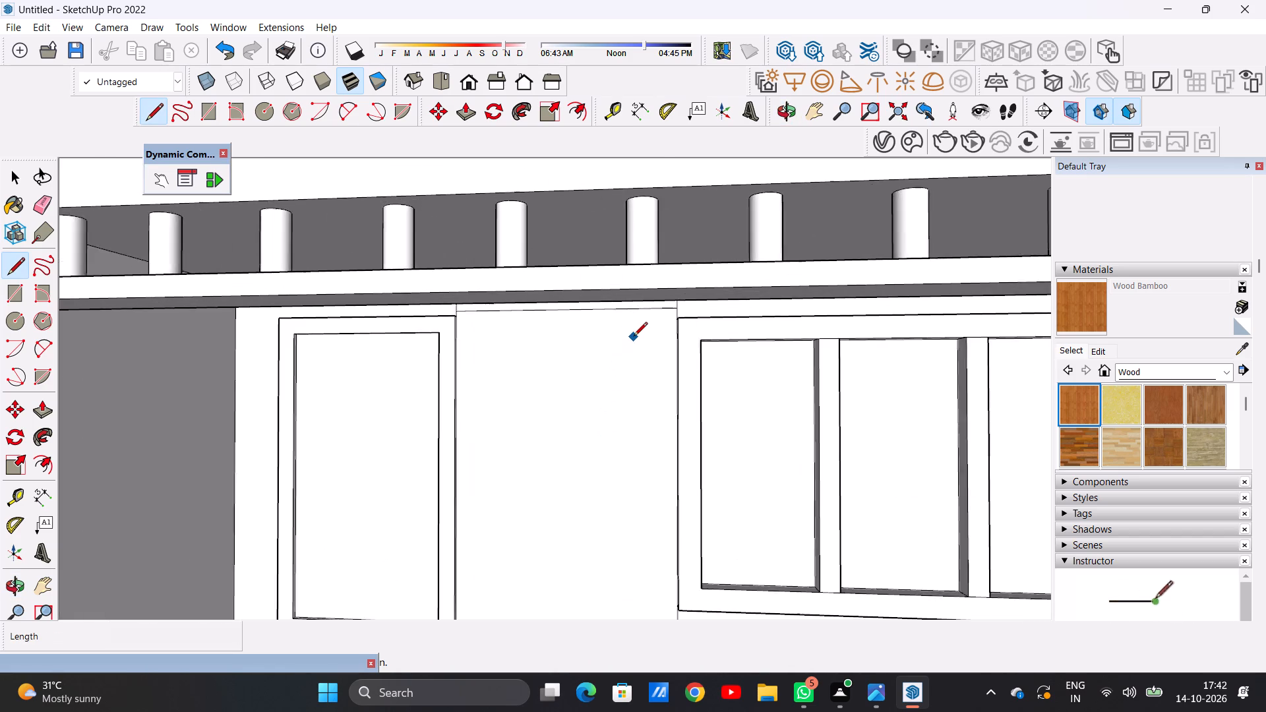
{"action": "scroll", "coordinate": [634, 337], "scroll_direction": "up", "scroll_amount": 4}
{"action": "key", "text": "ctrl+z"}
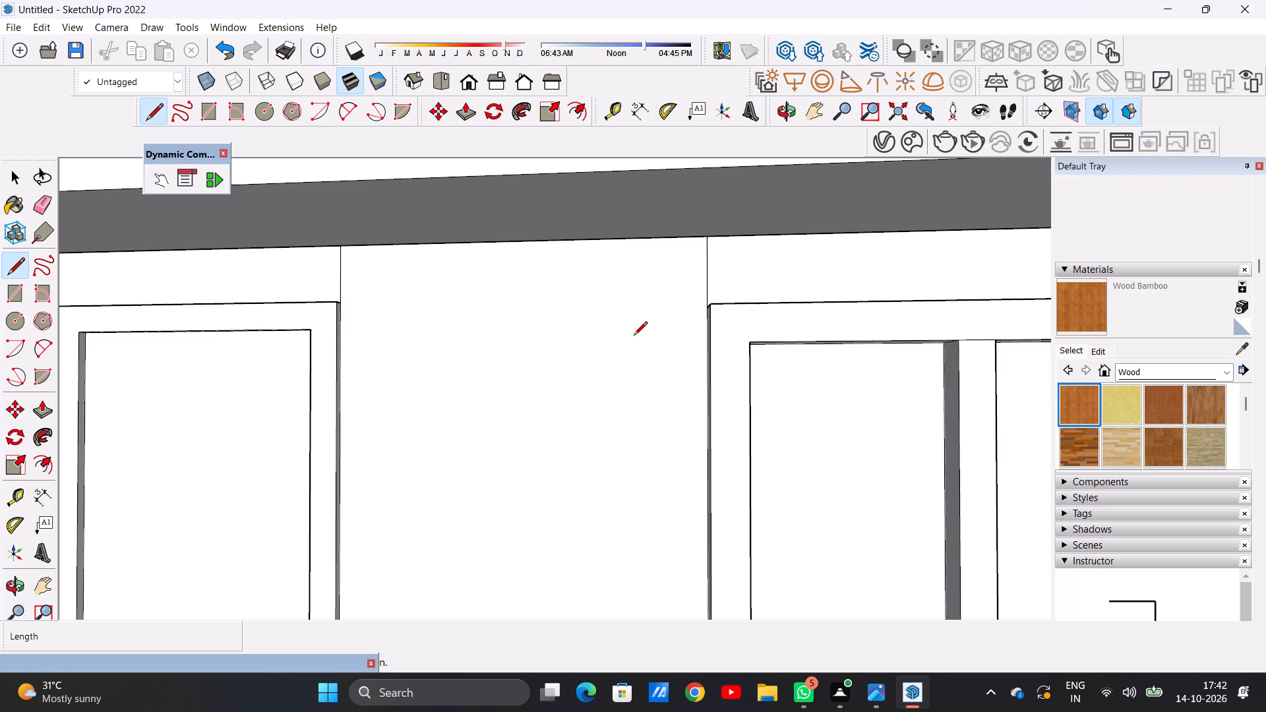
Draw a horizontal line about 5' 5 1/8" long from the door frame's edge to the window frame's top corner.
{"action": "scroll", "coordinate": [342, 321], "scroll_direction": "up", "scroll_amount": 10}
{"action": "left_click", "coordinate": [339, 292]}
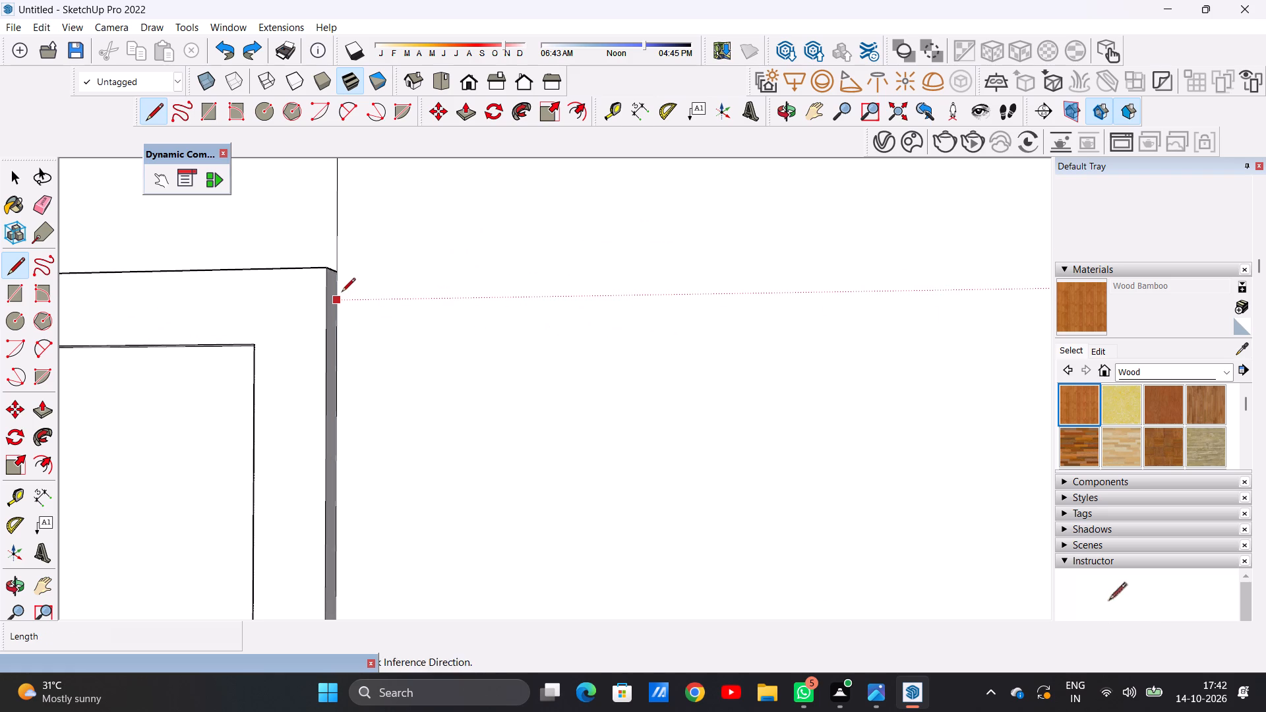
{"action": "scroll", "coordinate": [441, 297], "scroll_direction": "down", "scroll_amount": 6}
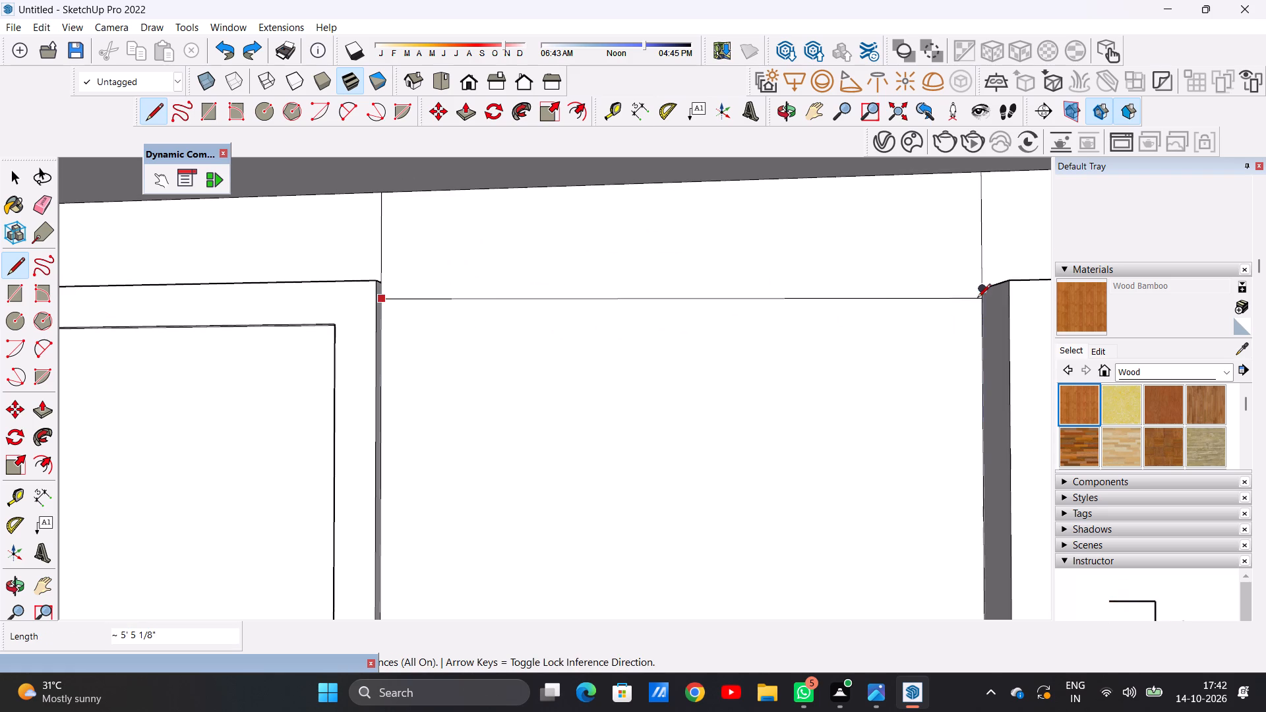
{"action": "left_click", "coordinate": [984, 293]}
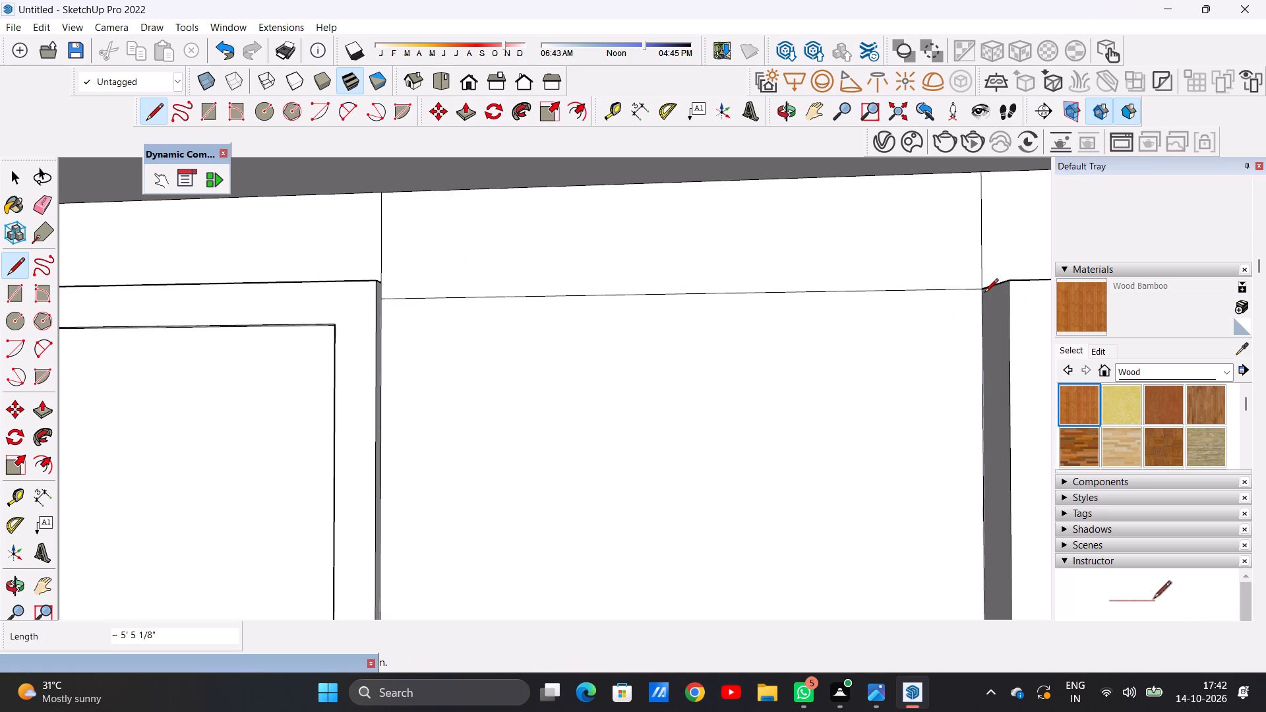
{"action": "key", "text": "space"}
Draw a second horizontal line about 5' 5 1/8" long between the door and window frames, a short distance below the first.
{"action": "scroll", "coordinate": [684, 314], "scroll_direction": "down", "scroll_amount": 7}
{"action": "scroll", "coordinate": [819, 314], "scroll_direction": "up", "scroll_amount": 10}
{"action": "scroll", "coordinate": [744, 293], "scroll_direction": "down", "scroll_amount": 12}
{"action": "scroll", "coordinate": [666, 427], "scroll_direction": "up", "scroll_amount": 7}
{"action": "key", "text": "l"}
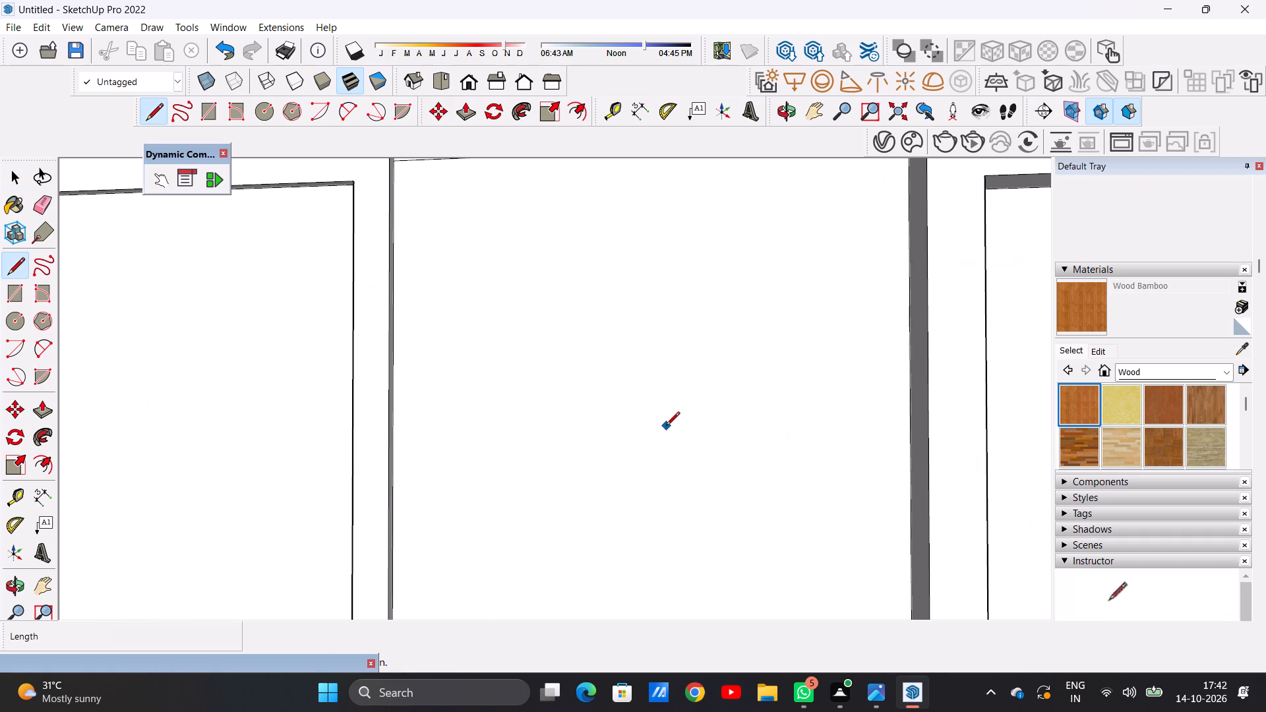
{"action": "scroll", "coordinate": [666, 427], "scroll_direction": "down", "scroll_amount": 11}
{"action": "scroll", "coordinate": [660, 403], "scroll_direction": "up", "scroll_amount": 6}
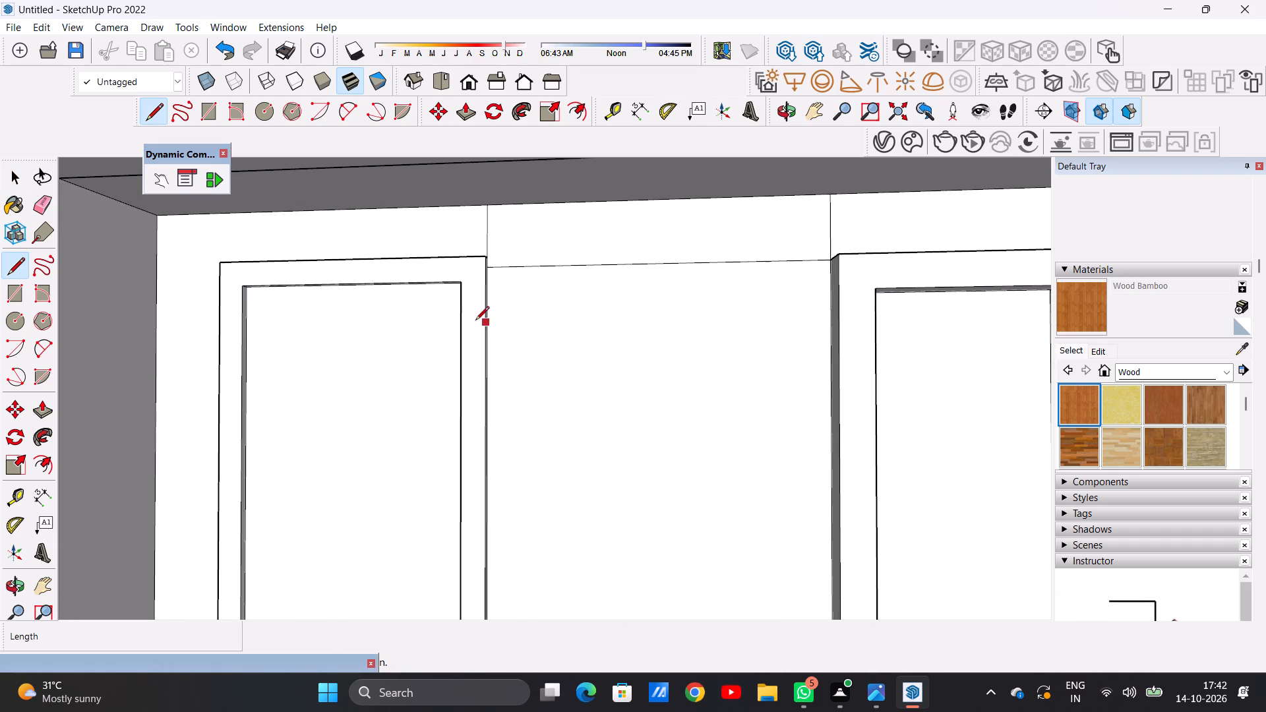
{"action": "middle_click_drag", "start_coordinate": [588, 339], "coordinate": [517, 339]}
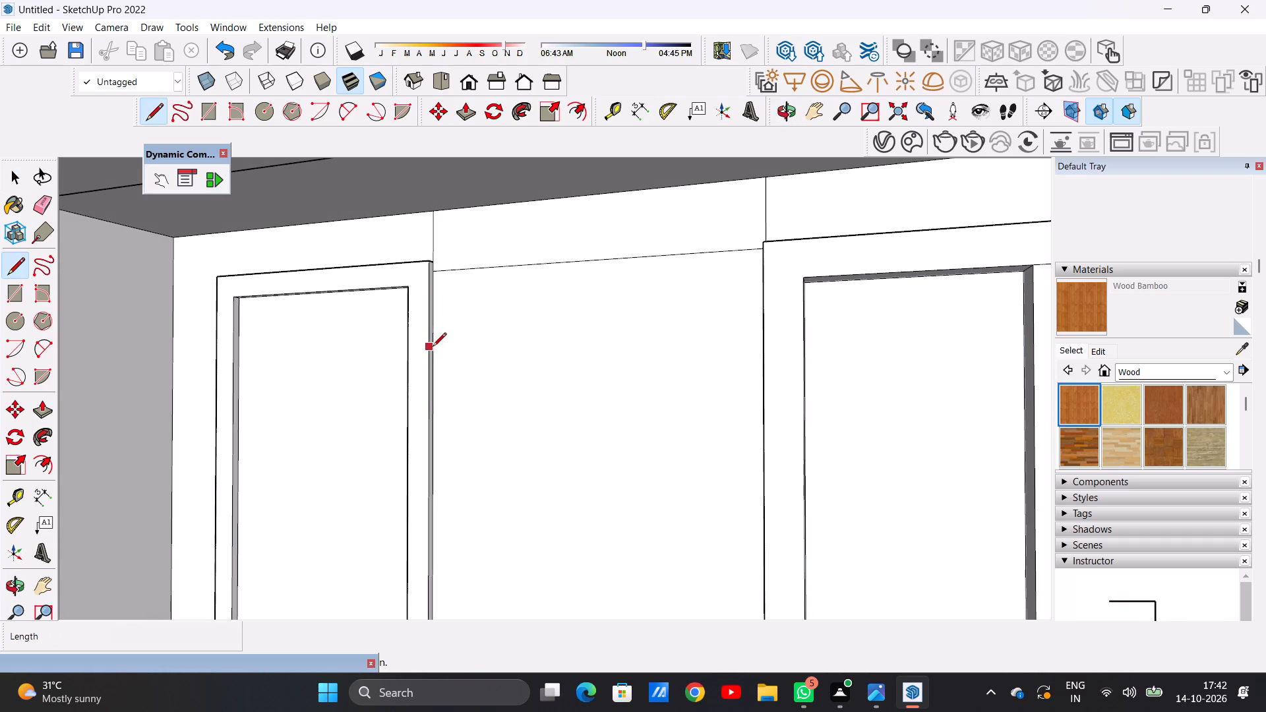
{"action": "scroll", "coordinate": [437, 346], "scroll_direction": "up", "scroll_amount": 9}
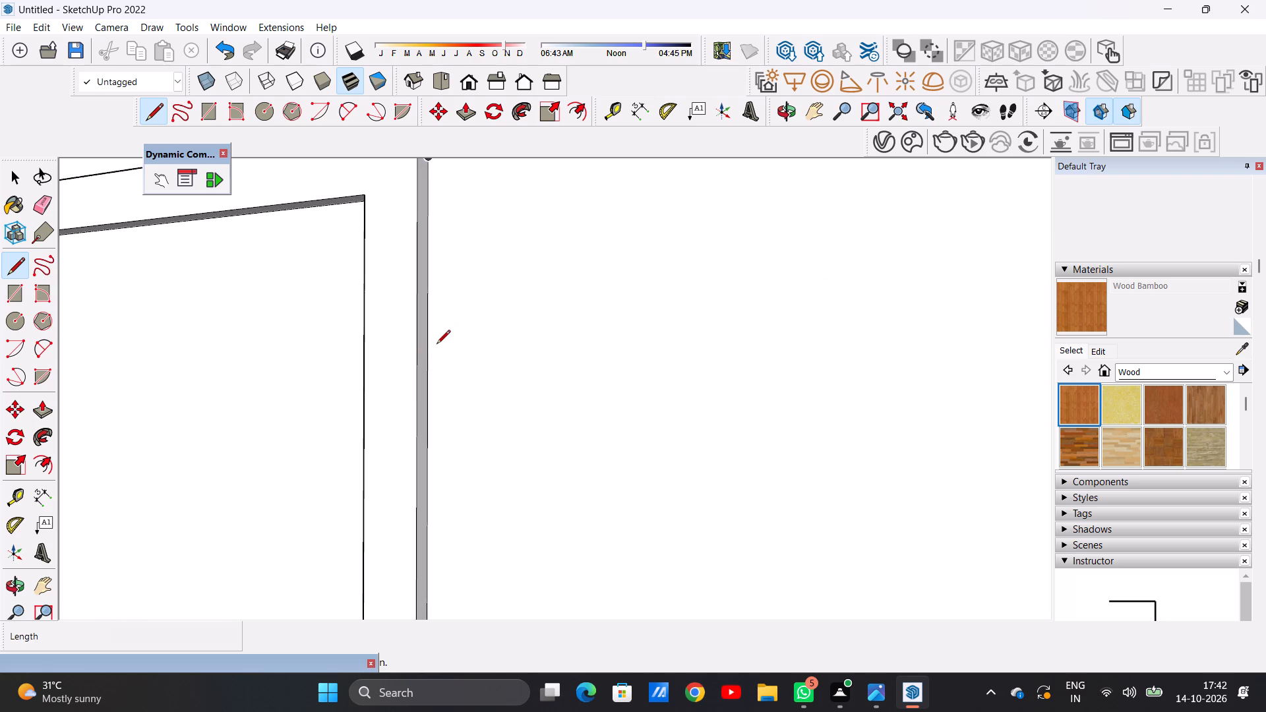
{"action": "left_click", "coordinate": [431, 345]}
{"action": "scroll", "coordinate": [625, 336], "scroll_direction": "down", "scroll_amount": 7}
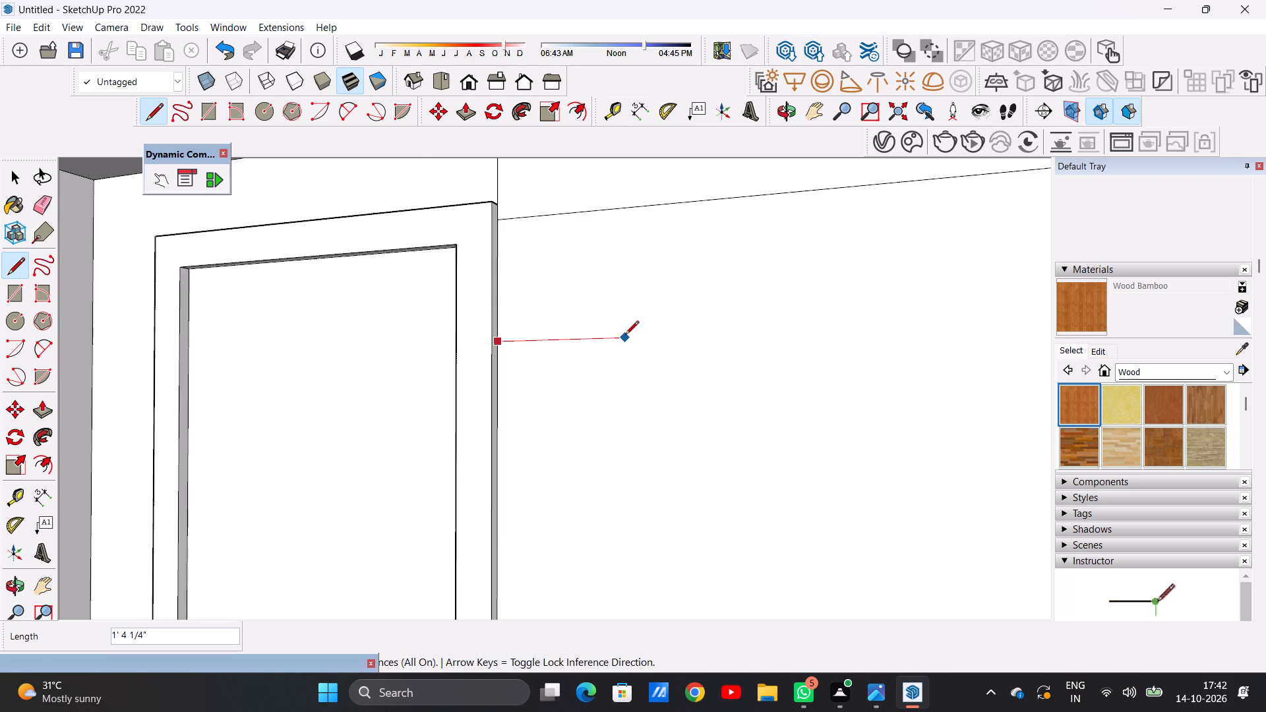
{"action": "scroll", "coordinate": [625, 336], "scroll_direction": "down", "scroll_amount": 4}
{"action": "middle_click_drag", "start_coordinate": [816, 328], "coordinate": [921, 335]}
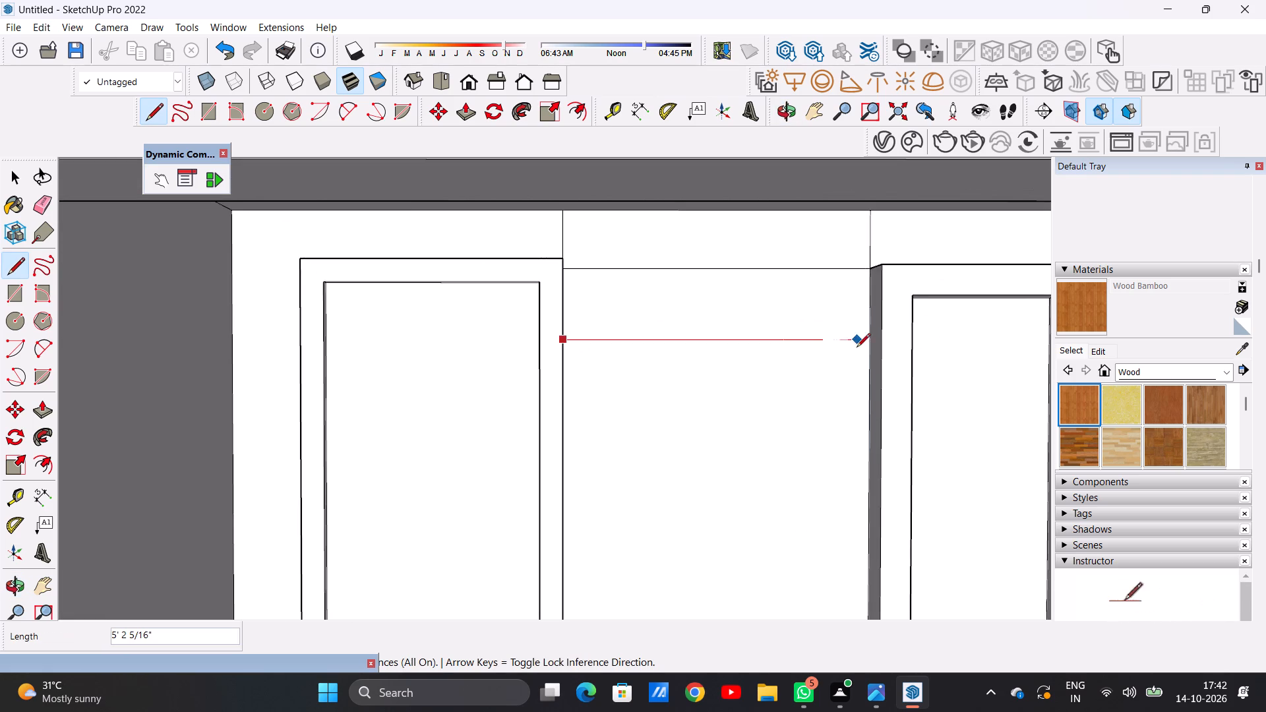
{"action": "scroll", "coordinate": [857, 348], "scroll_direction": "up", "scroll_amount": 6}
{"action": "left_click", "coordinate": [880, 332]}
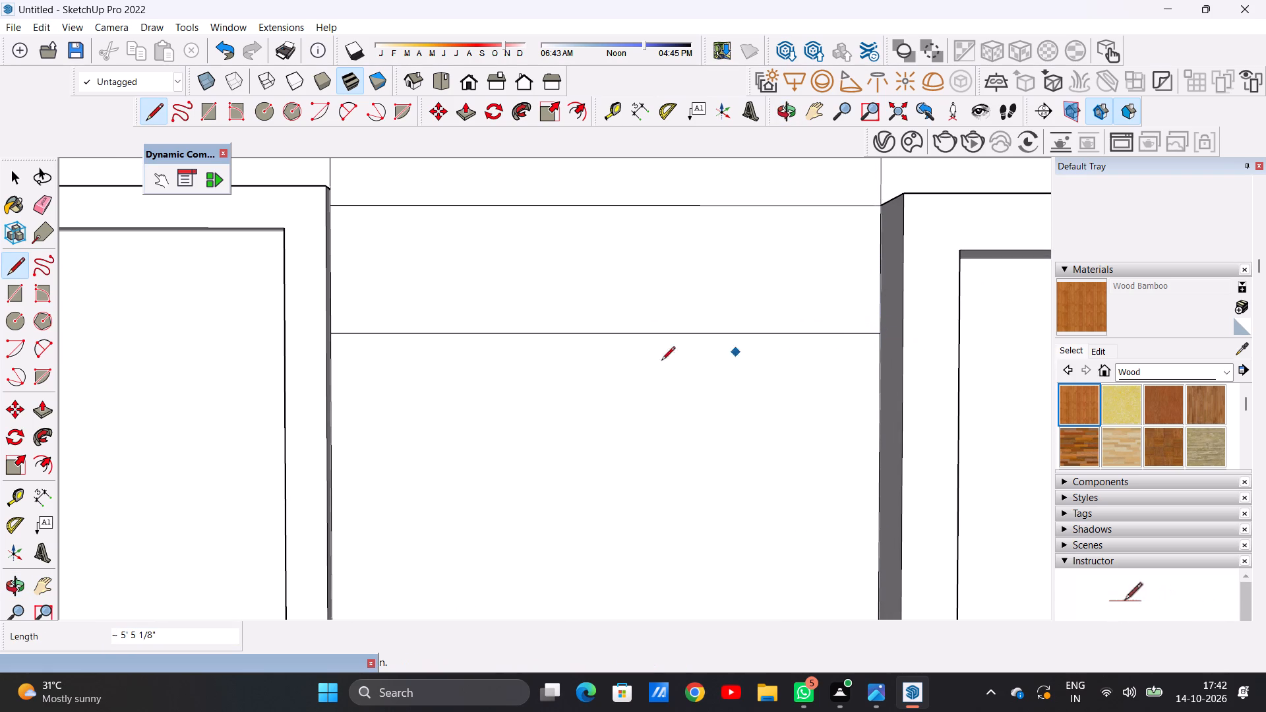
Draw a third horizontal line about 5' 5 1/8" long from the window frame's edge to the door frame's edge, below the second.
{"action": "scroll", "coordinate": [618, 368], "scroll_direction": "down", "scroll_amount": 8}
{"action": "scroll", "coordinate": [684, 437], "scroll_direction": "up", "scroll_amount": 7}
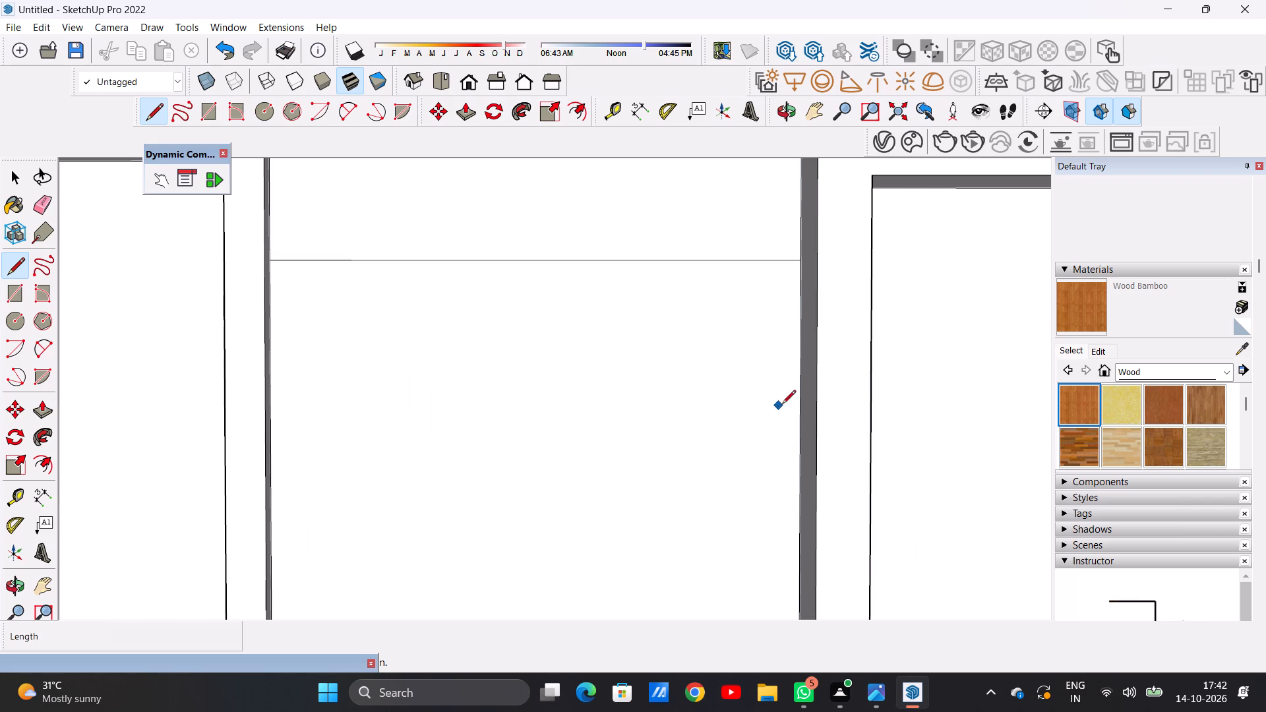
{"action": "left_click", "coordinate": [803, 386]}
{"action": "scroll", "coordinate": [620, 396], "scroll_direction": "down", "scroll_amount": 5}
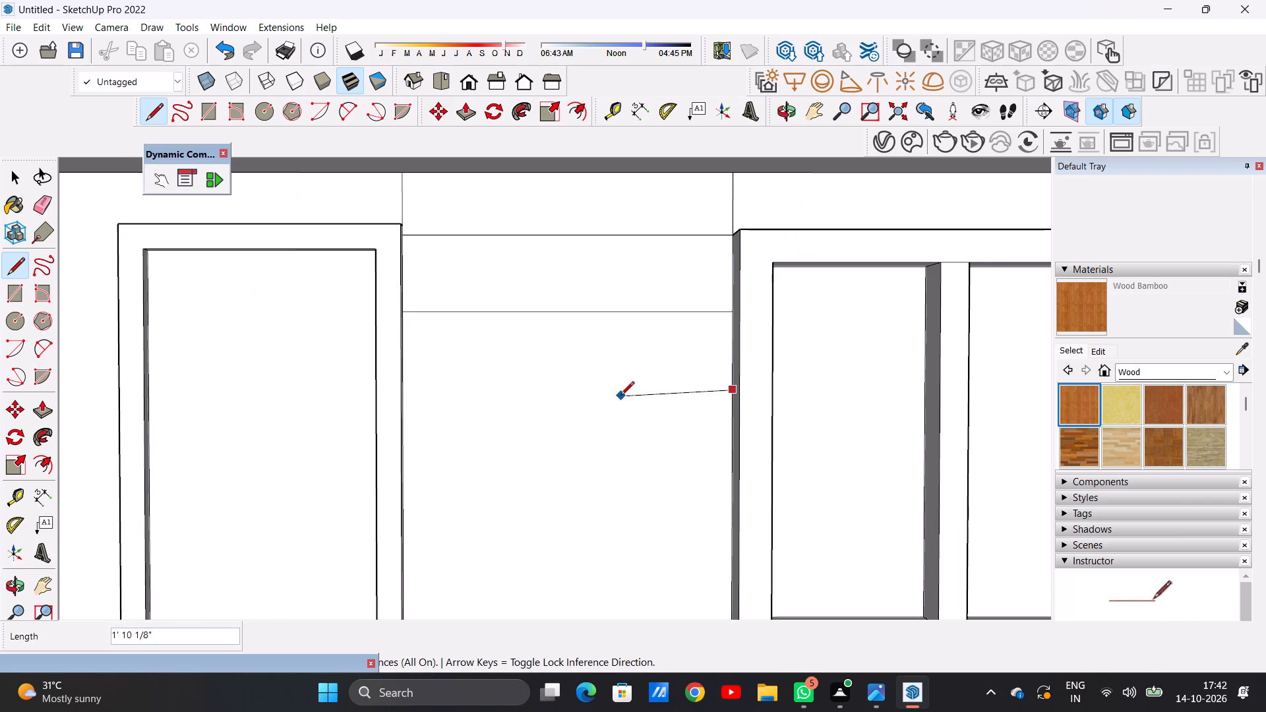
{"action": "middle_click_drag", "start_coordinate": [452, 399], "coordinate": [342, 380]}
{"action": "scroll", "coordinate": [342, 380], "scroll_direction": "up", "scroll_amount": 5}
{"action": "left_click", "coordinate": [329, 377]}
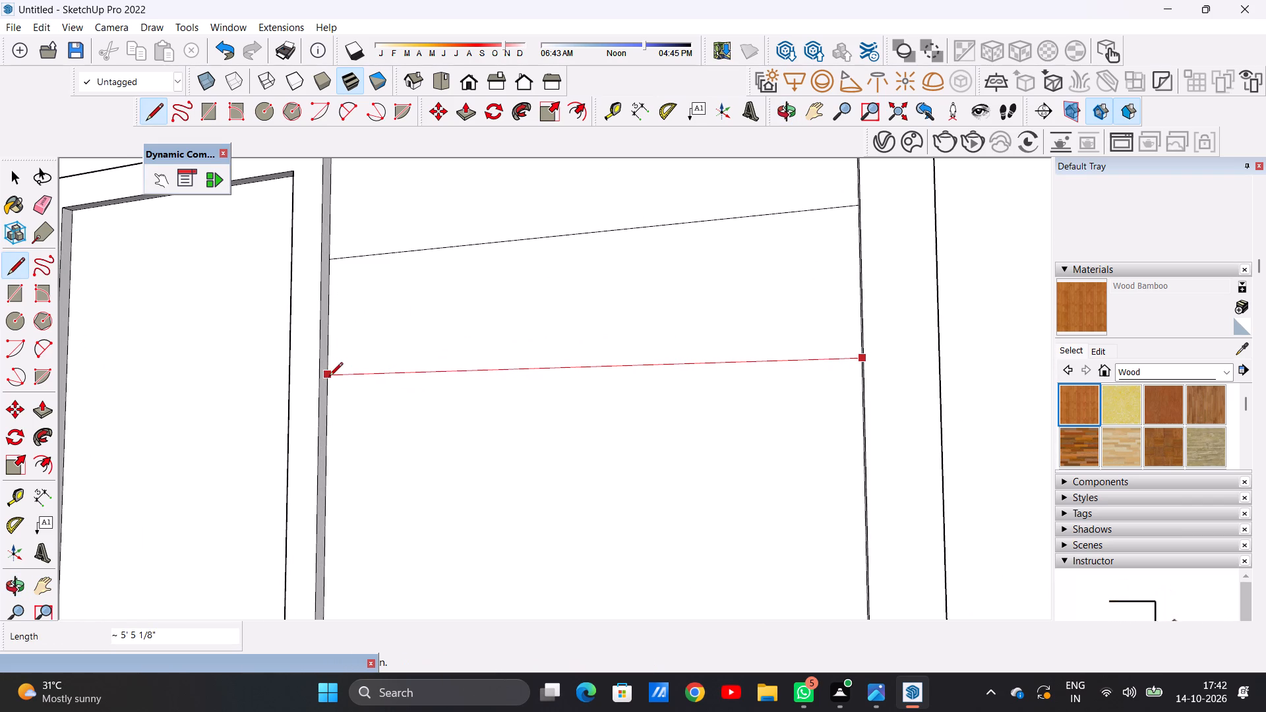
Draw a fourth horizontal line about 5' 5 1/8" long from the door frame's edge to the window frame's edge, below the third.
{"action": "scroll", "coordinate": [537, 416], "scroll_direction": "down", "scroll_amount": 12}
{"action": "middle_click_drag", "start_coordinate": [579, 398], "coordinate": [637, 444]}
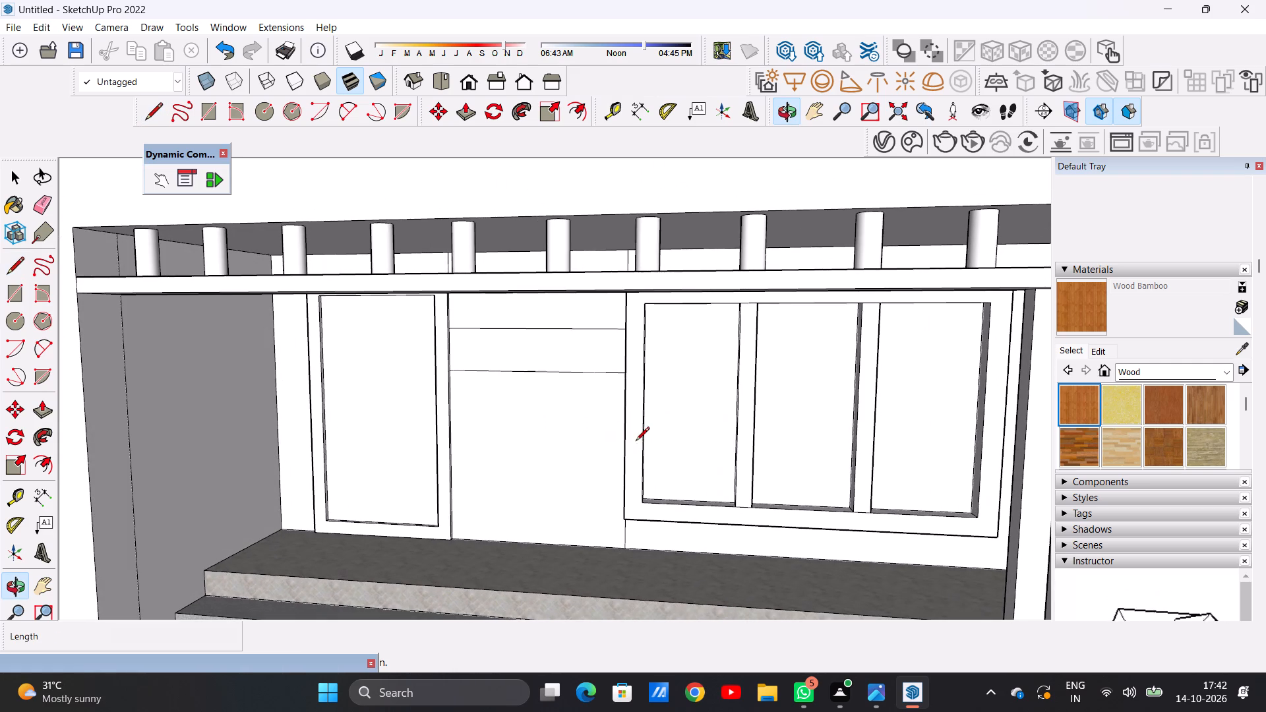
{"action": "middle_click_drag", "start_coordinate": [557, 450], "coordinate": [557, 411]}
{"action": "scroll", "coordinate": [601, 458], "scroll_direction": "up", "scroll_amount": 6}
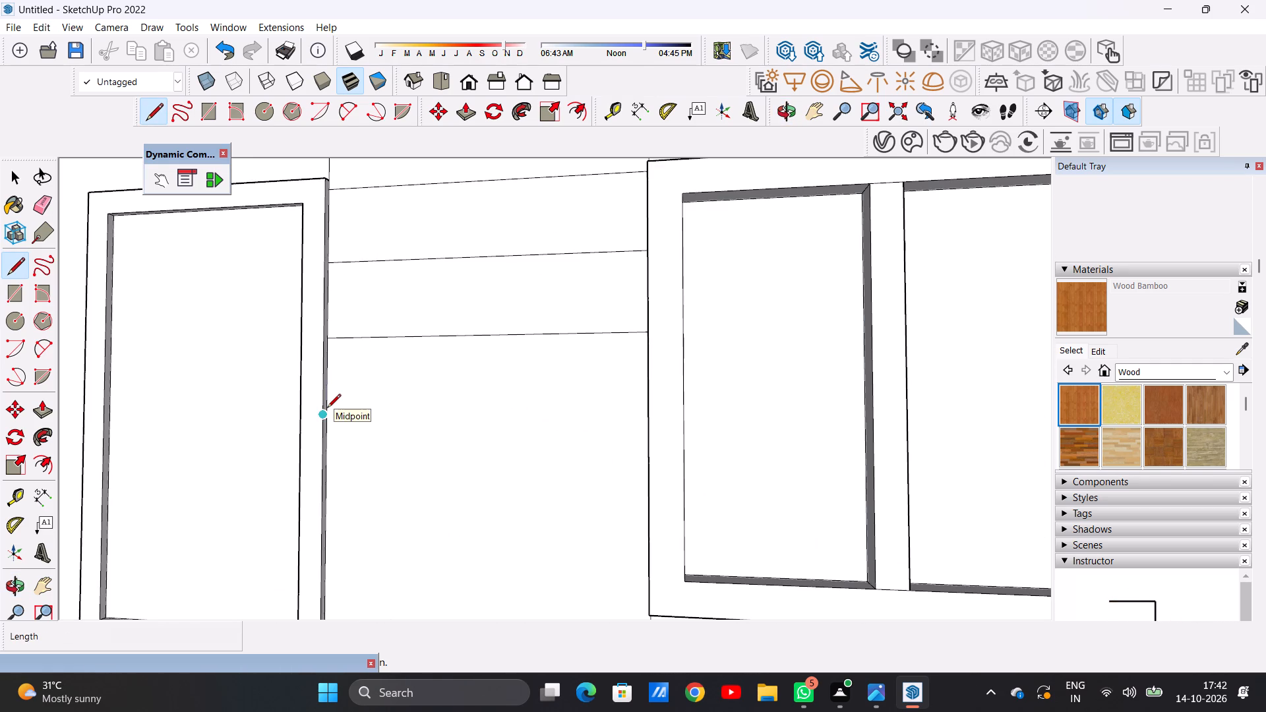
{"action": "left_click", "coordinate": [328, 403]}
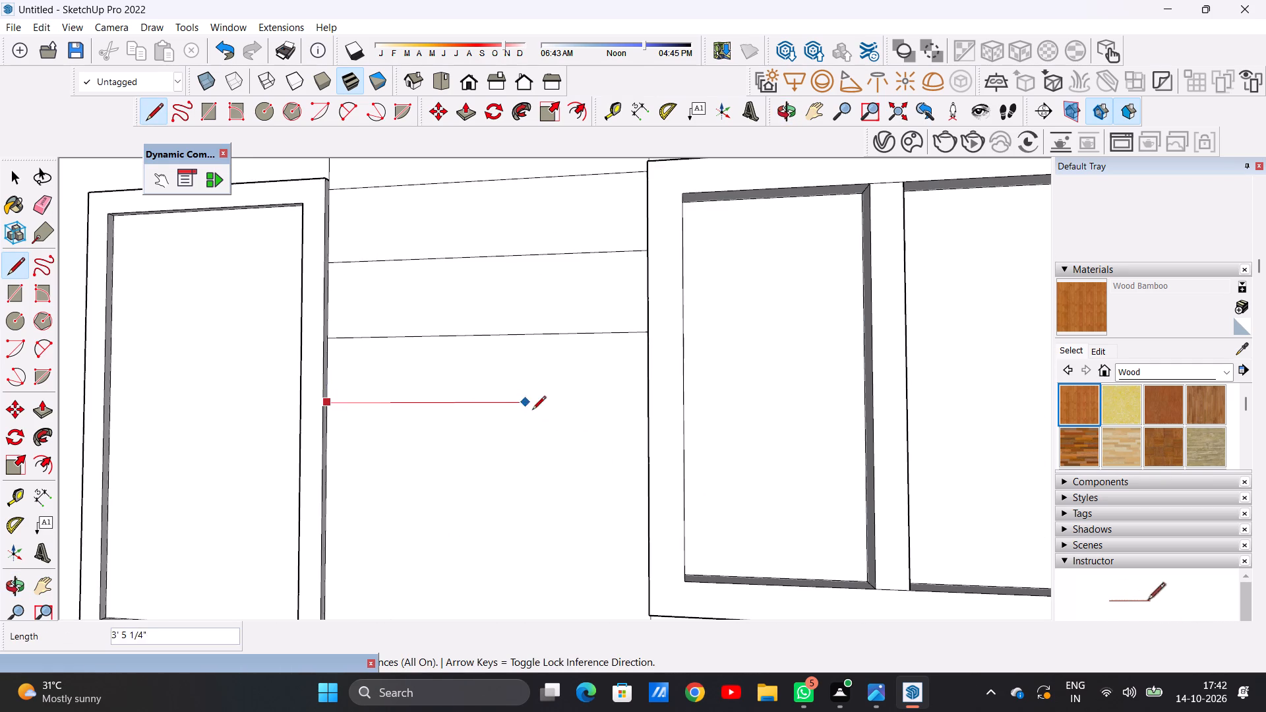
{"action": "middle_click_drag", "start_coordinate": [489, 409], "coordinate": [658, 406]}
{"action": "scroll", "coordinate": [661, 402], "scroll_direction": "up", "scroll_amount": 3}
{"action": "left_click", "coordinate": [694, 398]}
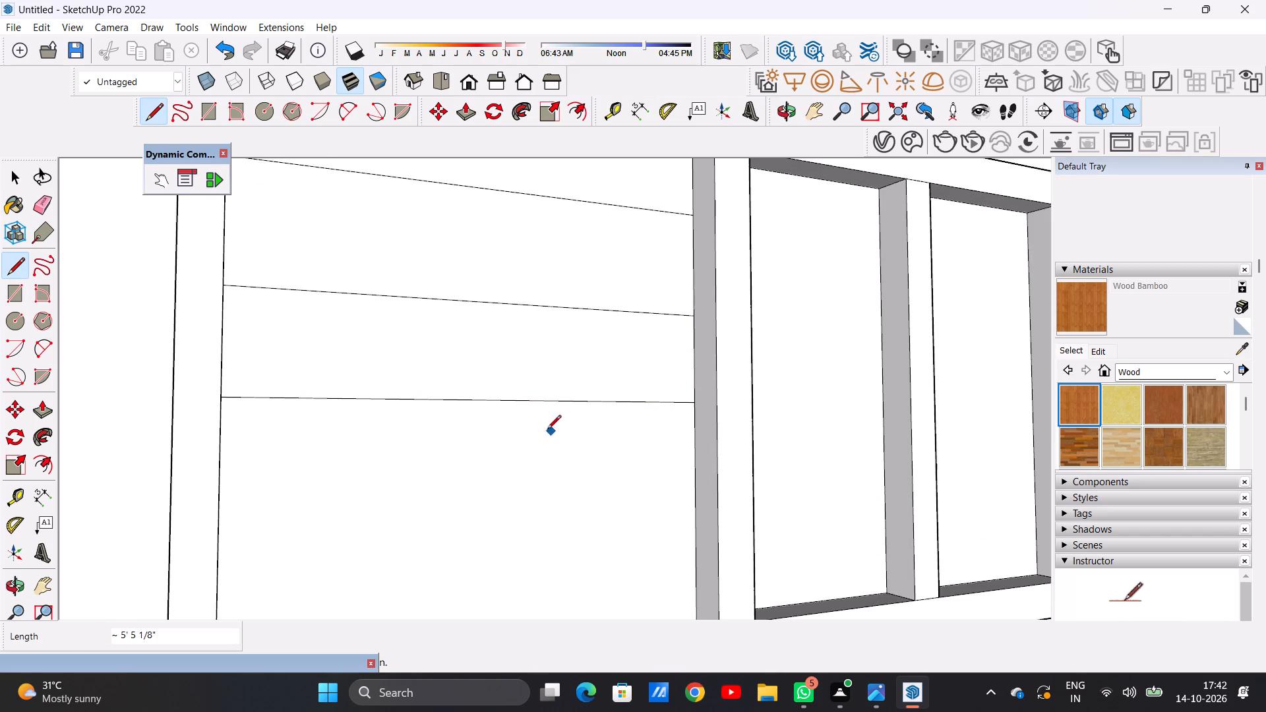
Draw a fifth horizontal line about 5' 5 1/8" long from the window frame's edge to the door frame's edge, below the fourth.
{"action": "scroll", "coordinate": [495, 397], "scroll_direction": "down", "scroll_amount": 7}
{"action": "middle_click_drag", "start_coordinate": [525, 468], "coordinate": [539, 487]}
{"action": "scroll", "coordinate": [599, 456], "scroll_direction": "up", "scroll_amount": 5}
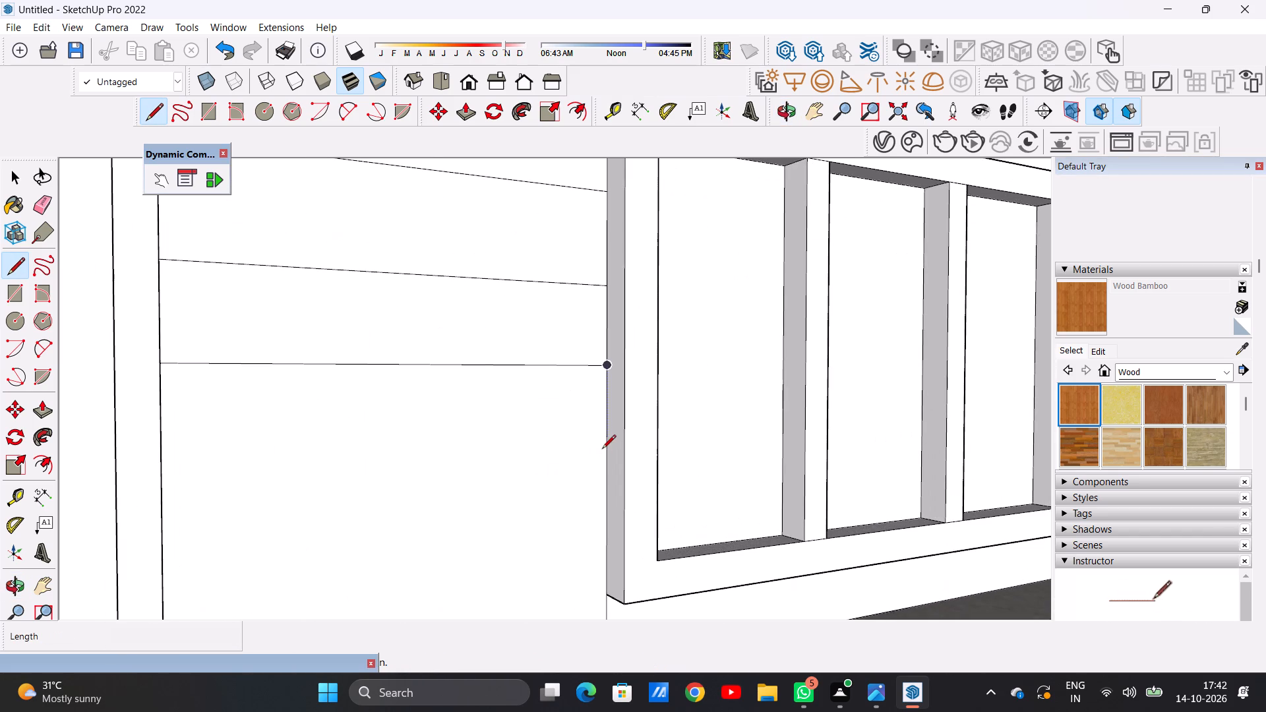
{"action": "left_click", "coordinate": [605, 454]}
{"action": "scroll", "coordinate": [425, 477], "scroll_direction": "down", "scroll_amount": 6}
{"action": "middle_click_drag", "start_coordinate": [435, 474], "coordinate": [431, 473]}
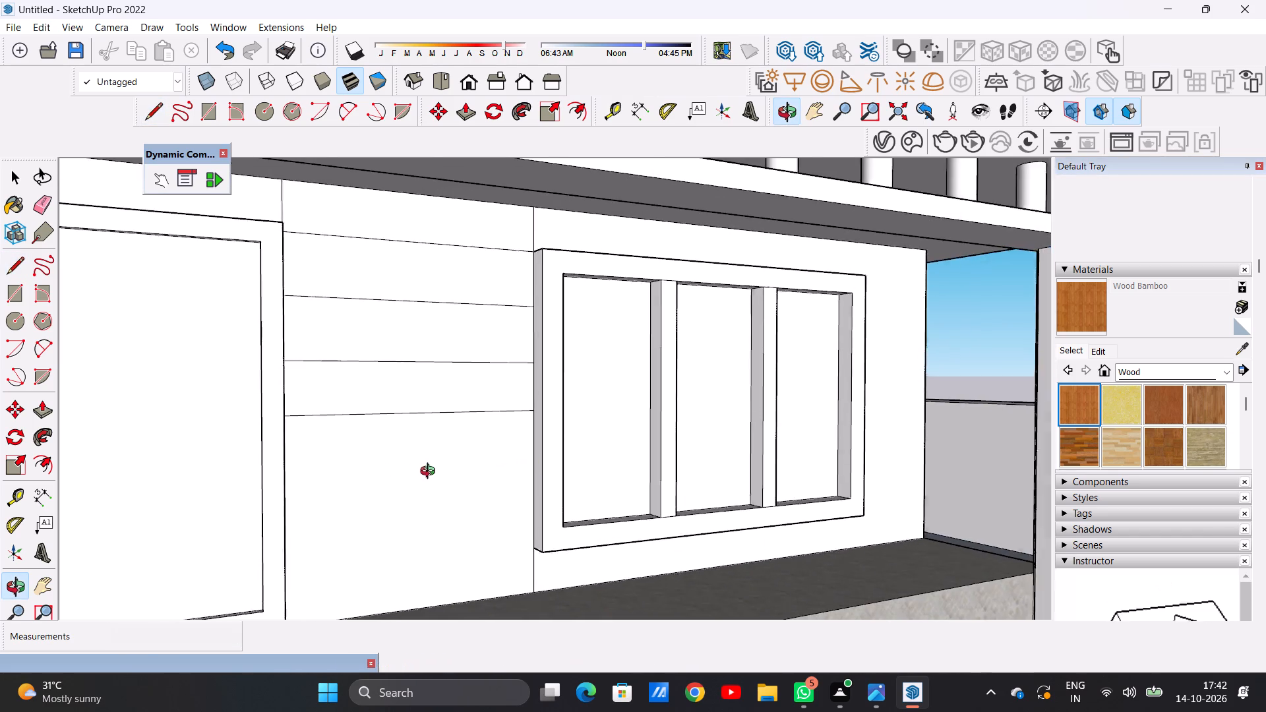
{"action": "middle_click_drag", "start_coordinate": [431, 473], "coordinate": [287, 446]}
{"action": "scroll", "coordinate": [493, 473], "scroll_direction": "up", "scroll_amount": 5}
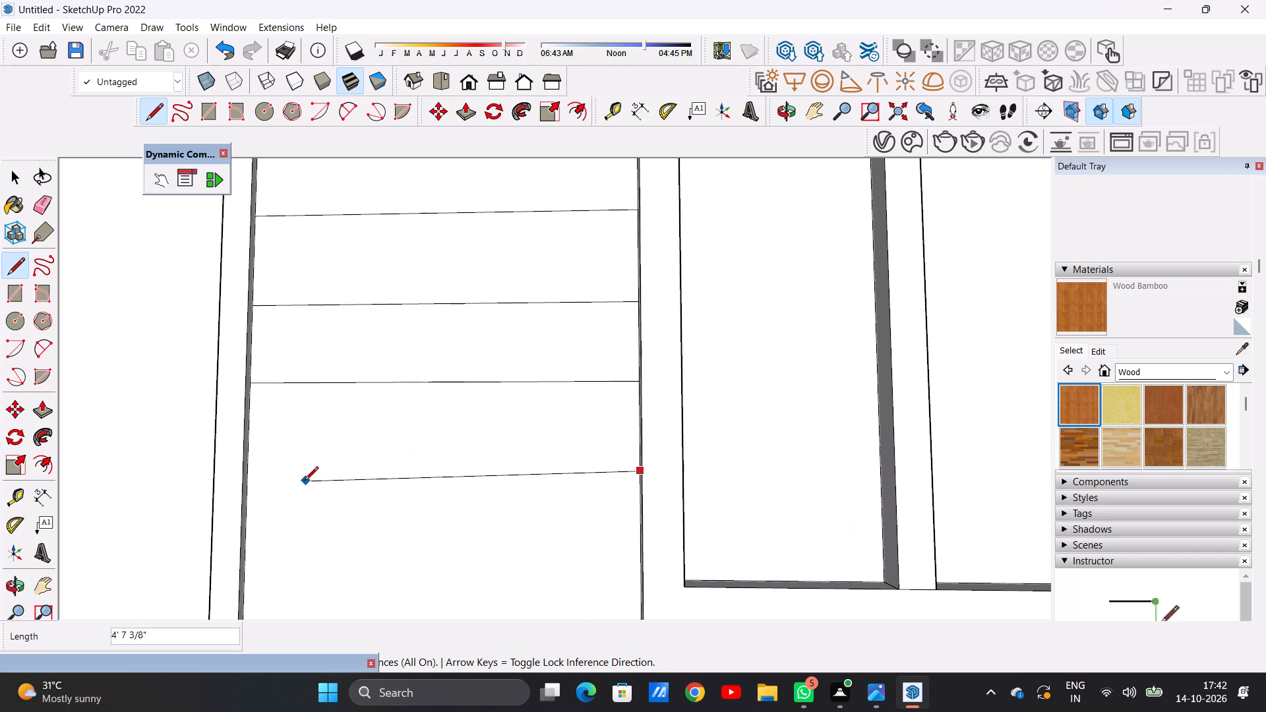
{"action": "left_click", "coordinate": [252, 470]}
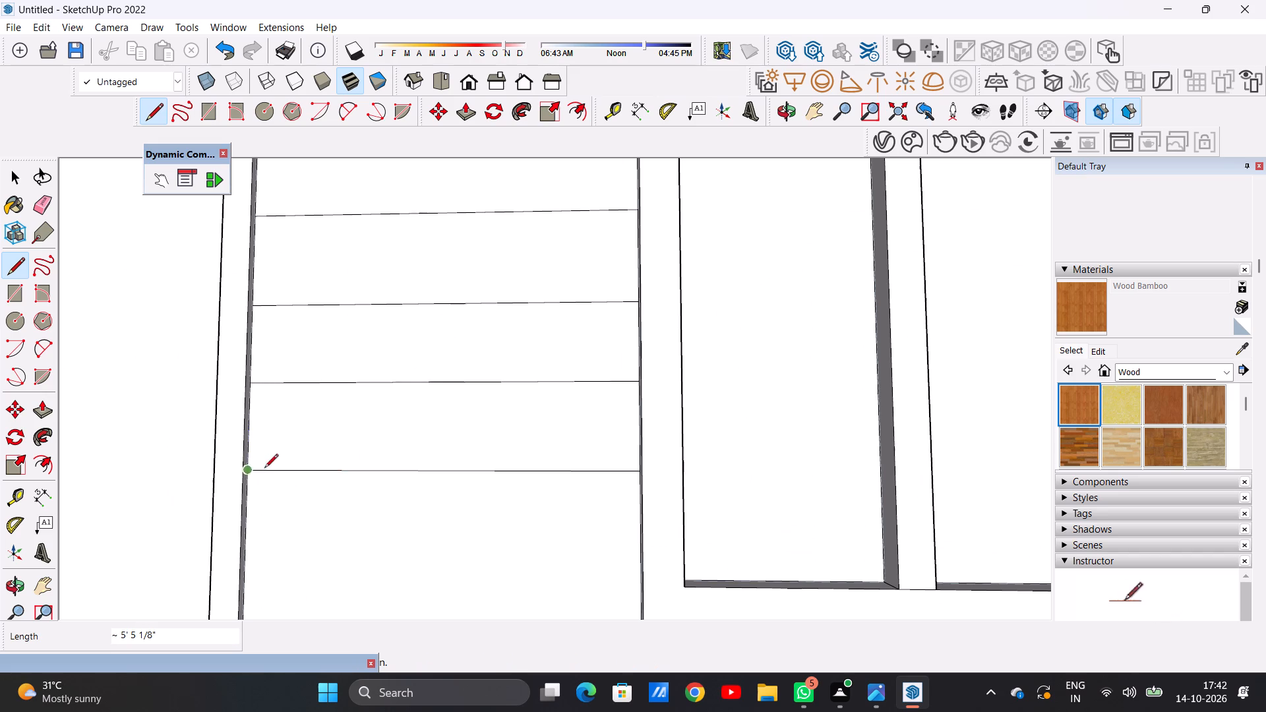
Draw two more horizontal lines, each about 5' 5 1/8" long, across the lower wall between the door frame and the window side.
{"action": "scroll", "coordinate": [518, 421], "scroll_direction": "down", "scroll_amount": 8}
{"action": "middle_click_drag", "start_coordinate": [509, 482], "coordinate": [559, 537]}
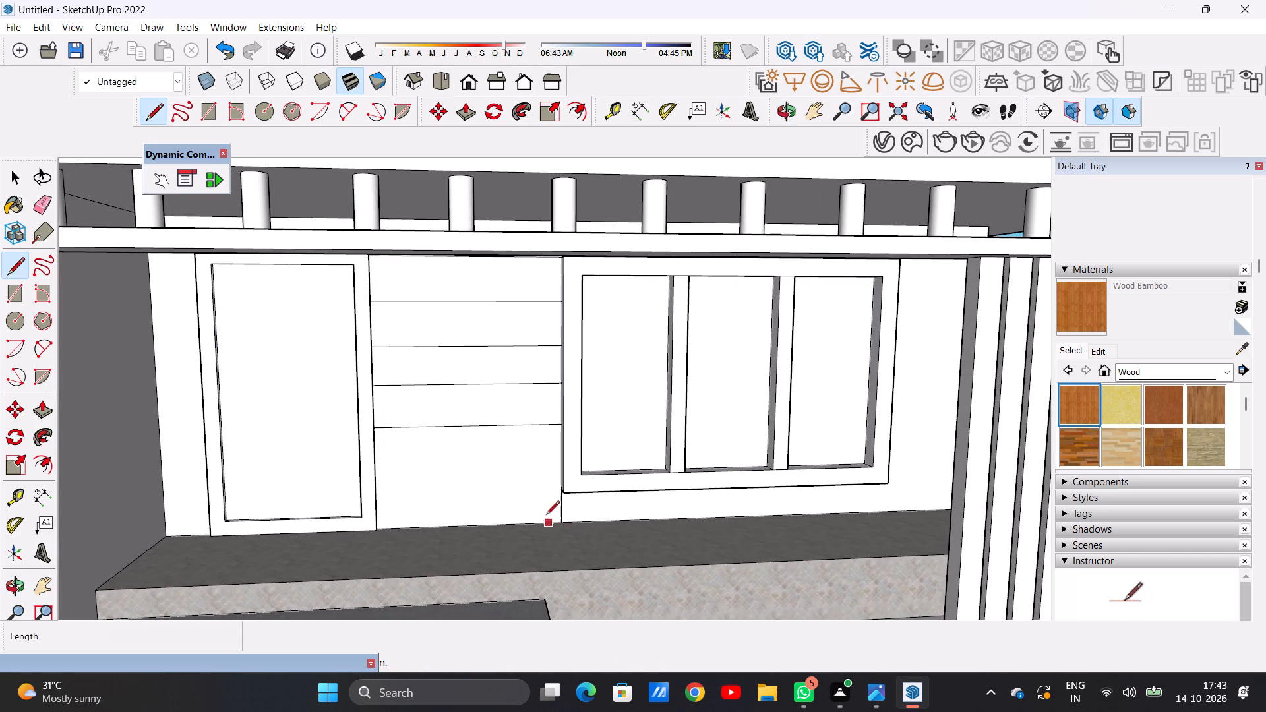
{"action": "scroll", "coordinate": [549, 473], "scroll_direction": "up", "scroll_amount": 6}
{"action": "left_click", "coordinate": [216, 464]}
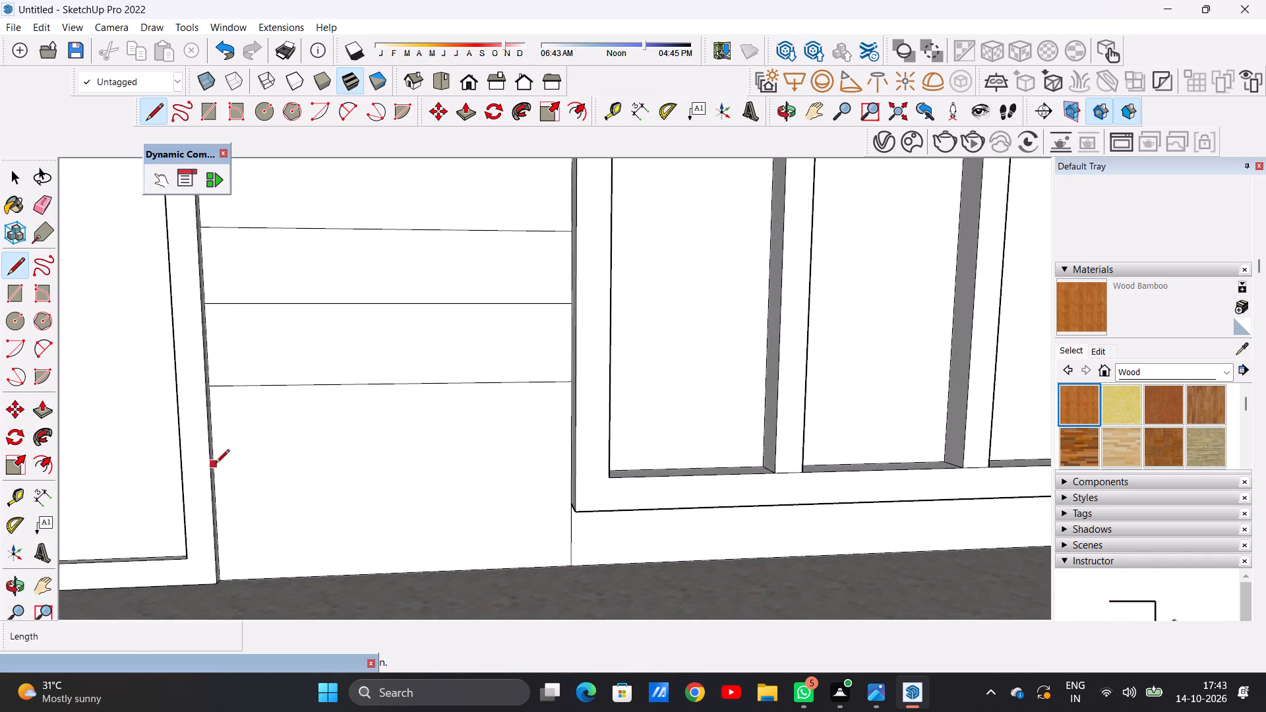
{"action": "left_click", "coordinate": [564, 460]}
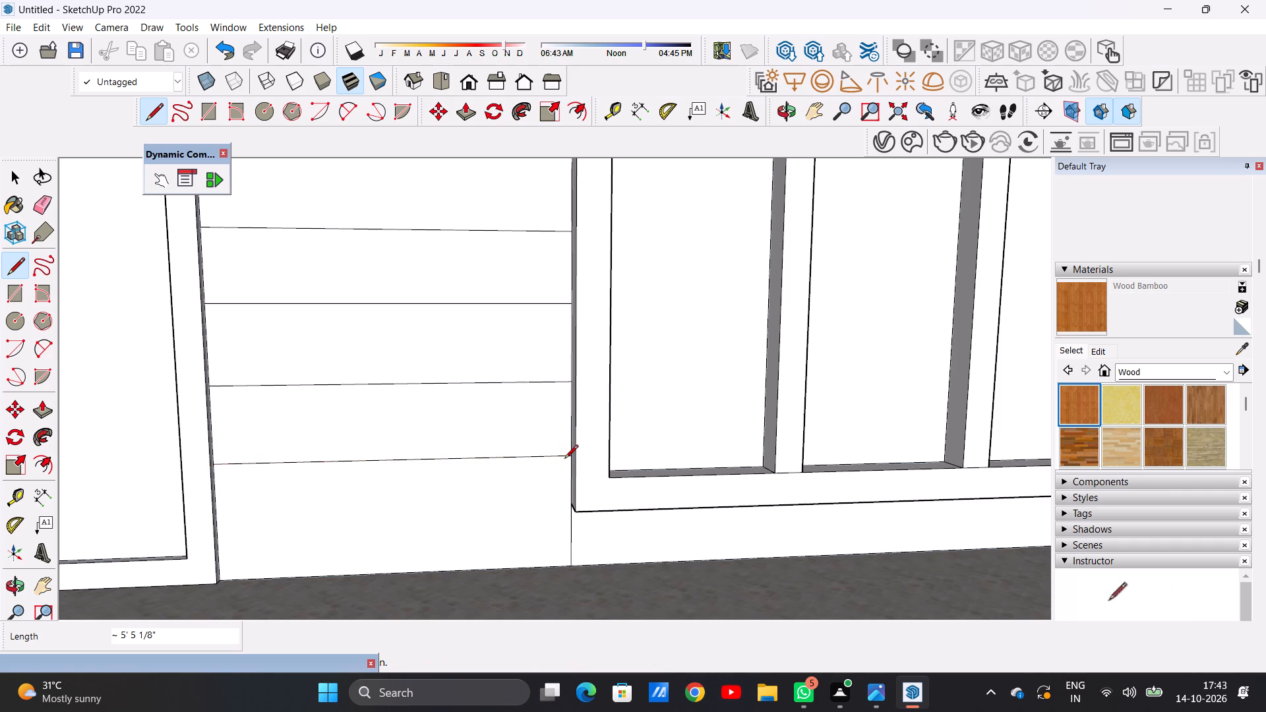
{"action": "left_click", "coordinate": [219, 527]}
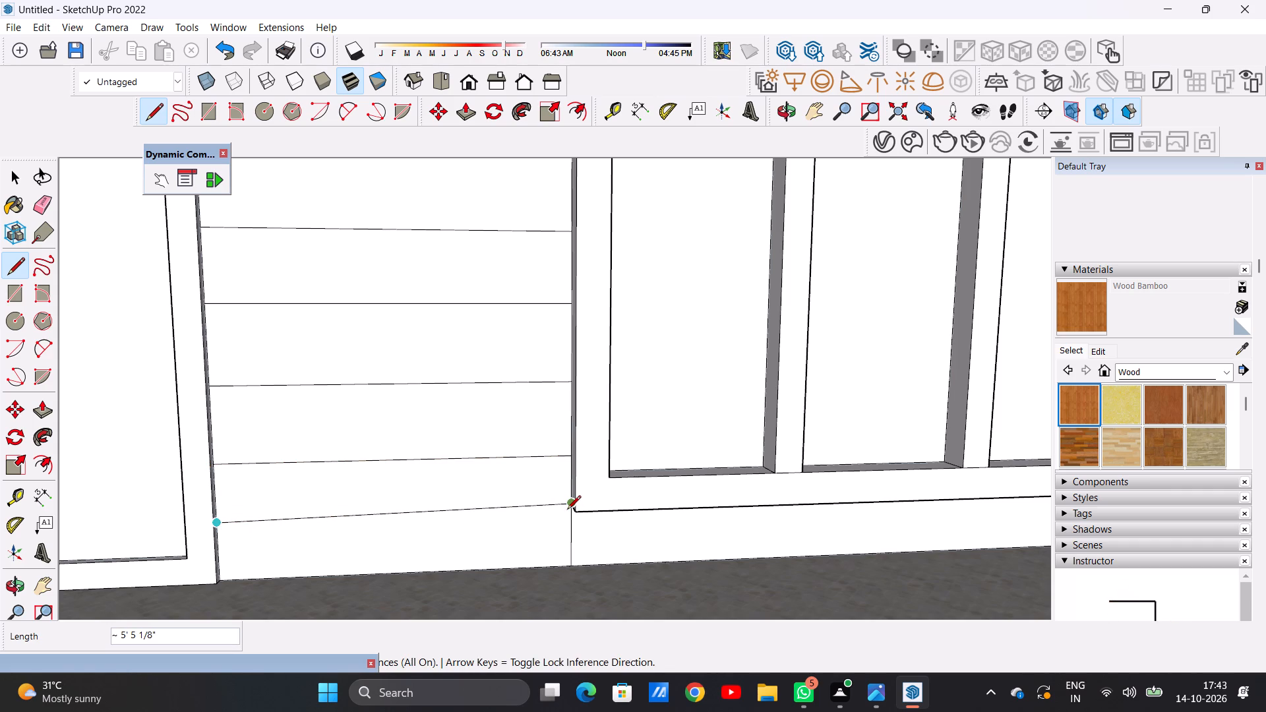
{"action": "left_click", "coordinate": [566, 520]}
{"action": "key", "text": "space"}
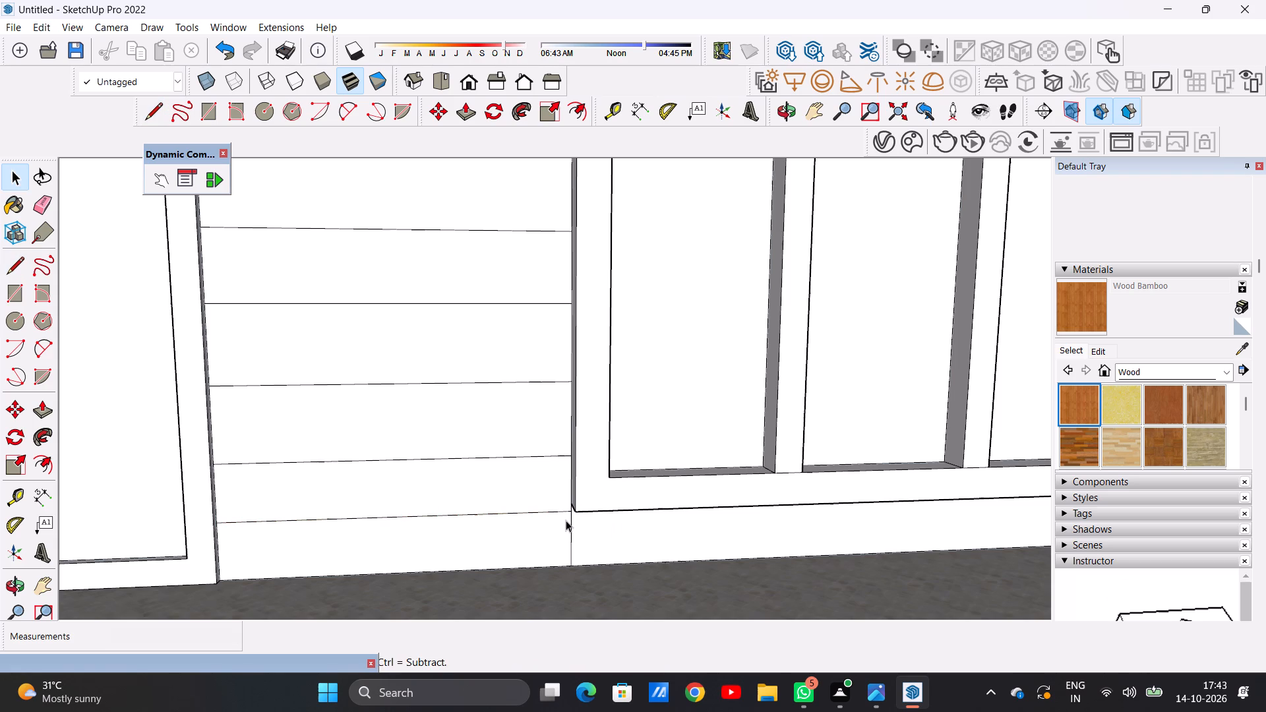
Examine the spacing of the horizontal panel lines between the door and window, from the whole facade and close up.
{"action": "scroll", "coordinate": [566, 520], "scroll_direction": "down", "scroll_amount": 7}
{"action": "middle_click_drag", "start_coordinate": [565, 522], "coordinate": [545, 500]}
{"action": "scroll", "coordinate": [539, 502], "scroll_direction": "down", "scroll_amount": 11}
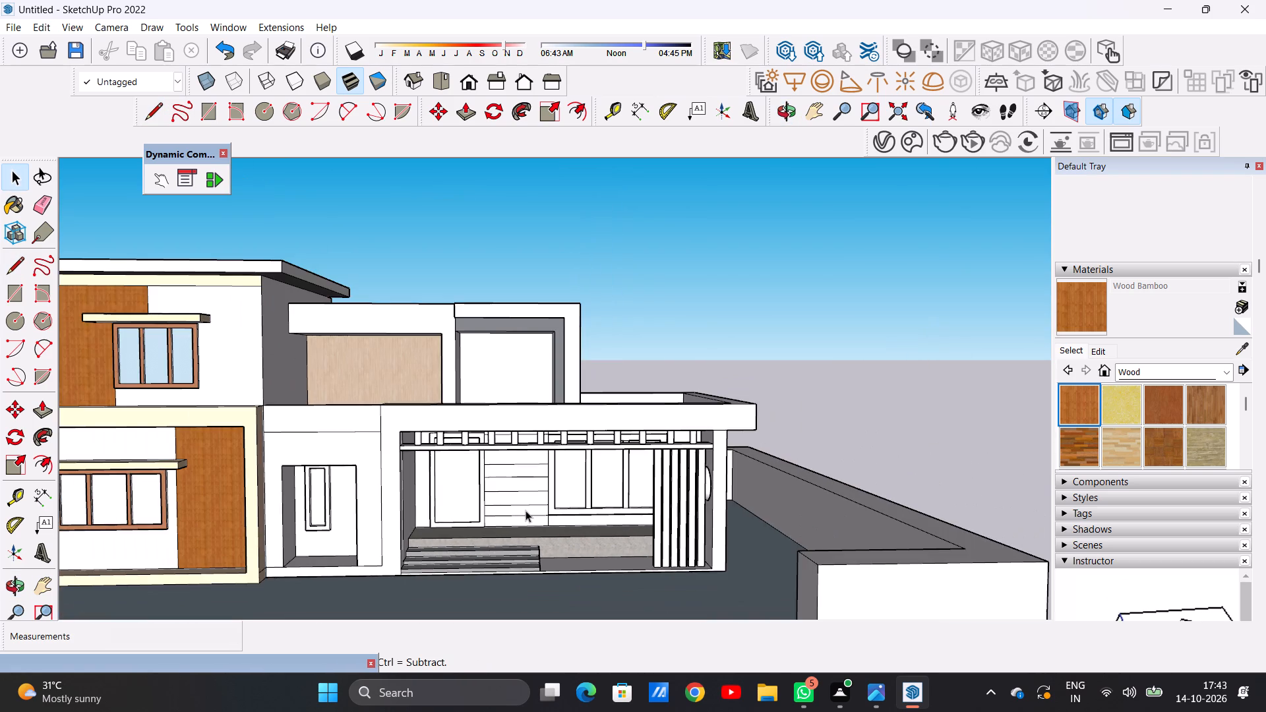
{"action": "middle_click_drag", "start_coordinate": [547, 508], "coordinate": [431, 392]}
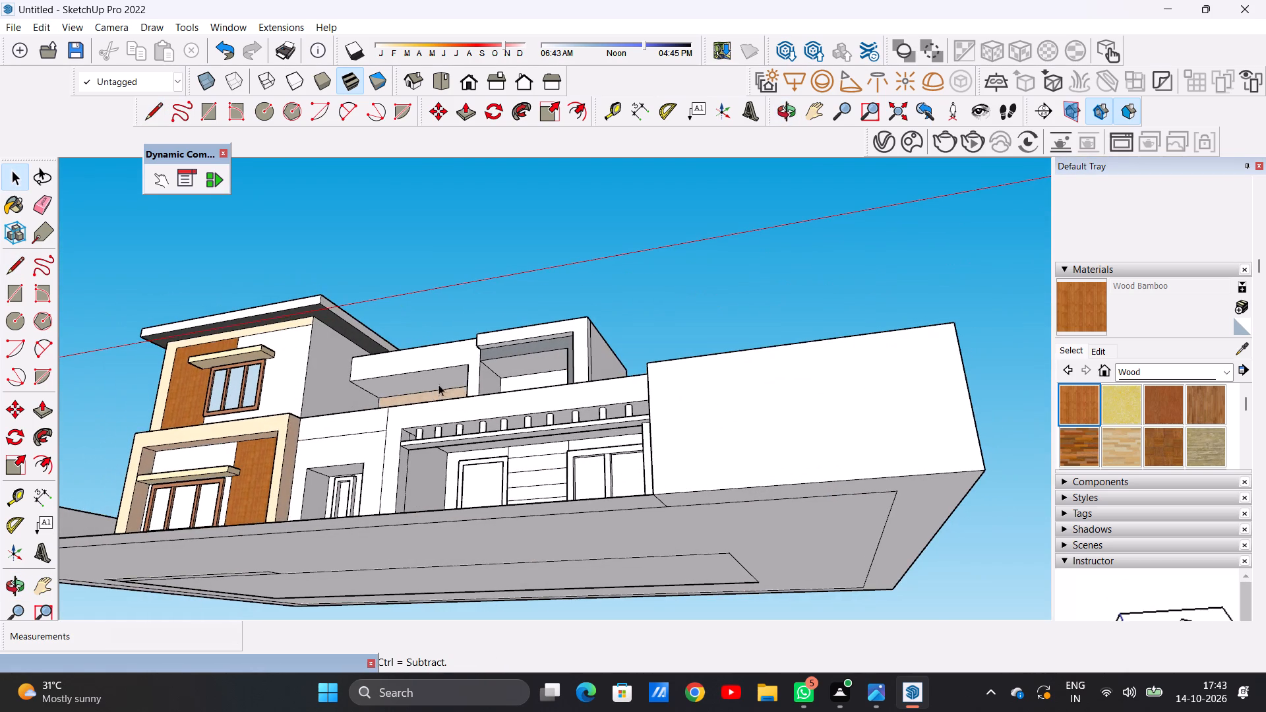
{"action": "scroll", "coordinate": [440, 384], "scroll_direction": "up", "scroll_amount": 11}
{"action": "middle_click_drag", "start_coordinate": [566, 490], "coordinate": [581, 533]}
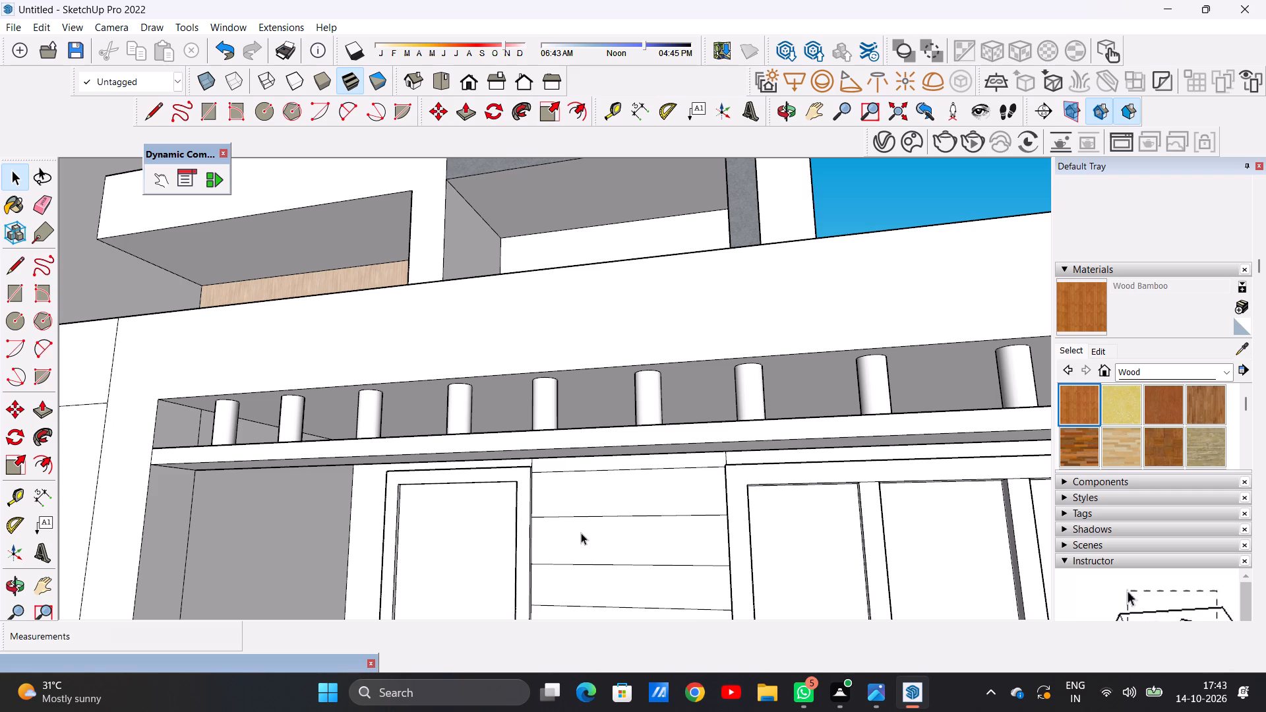
{"action": "scroll", "coordinate": [620, 442], "scroll_direction": "down", "scroll_amount": 12}
{"action": "scroll", "coordinate": [678, 467], "scroll_direction": "up", "scroll_amount": 5}
{"action": "middle_click_drag", "start_coordinate": [679, 467], "coordinate": [660, 519]}
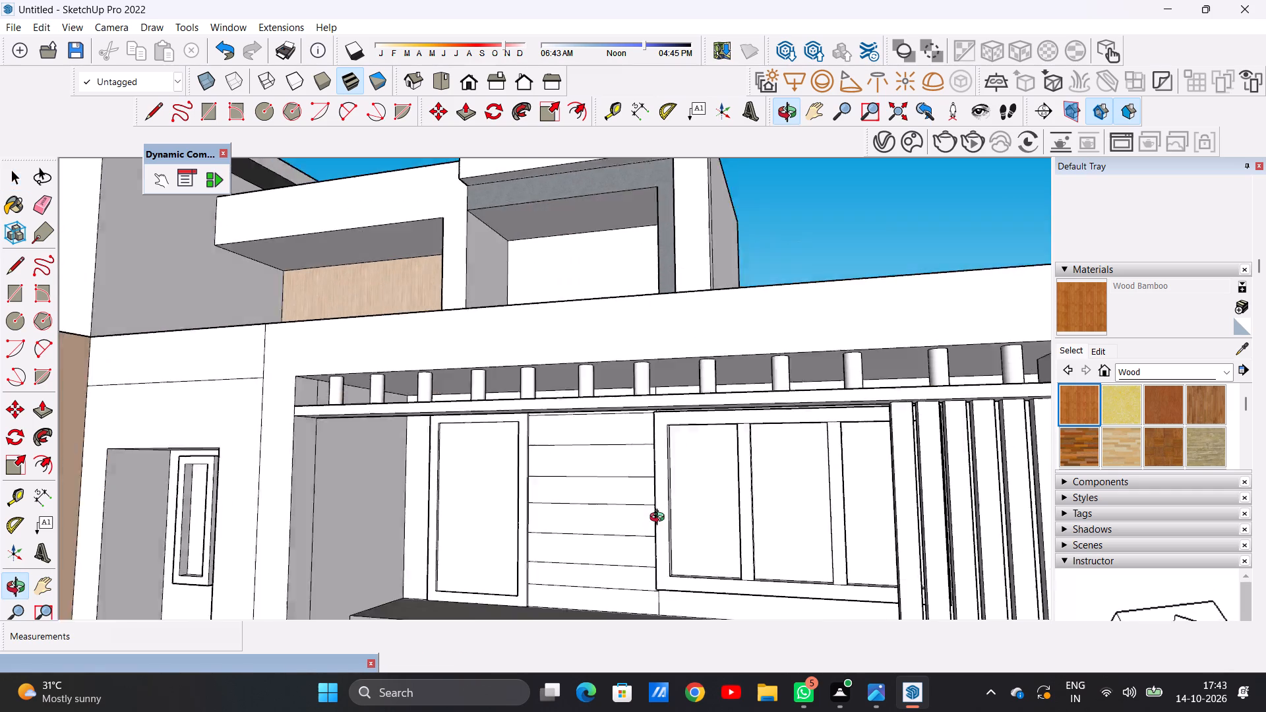
{"action": "middle_click_drag", "start_coordinate": [660, 519], "coordinate": [656, 531]}
{"action": "scroll", "coordinate": [645, 428], "scroll_direction": "down", "scroll_amount": 8}
{"action": "scroll", "coordinate": [628, 486], "scroll_direction": "up", "scroll_amount": 16}
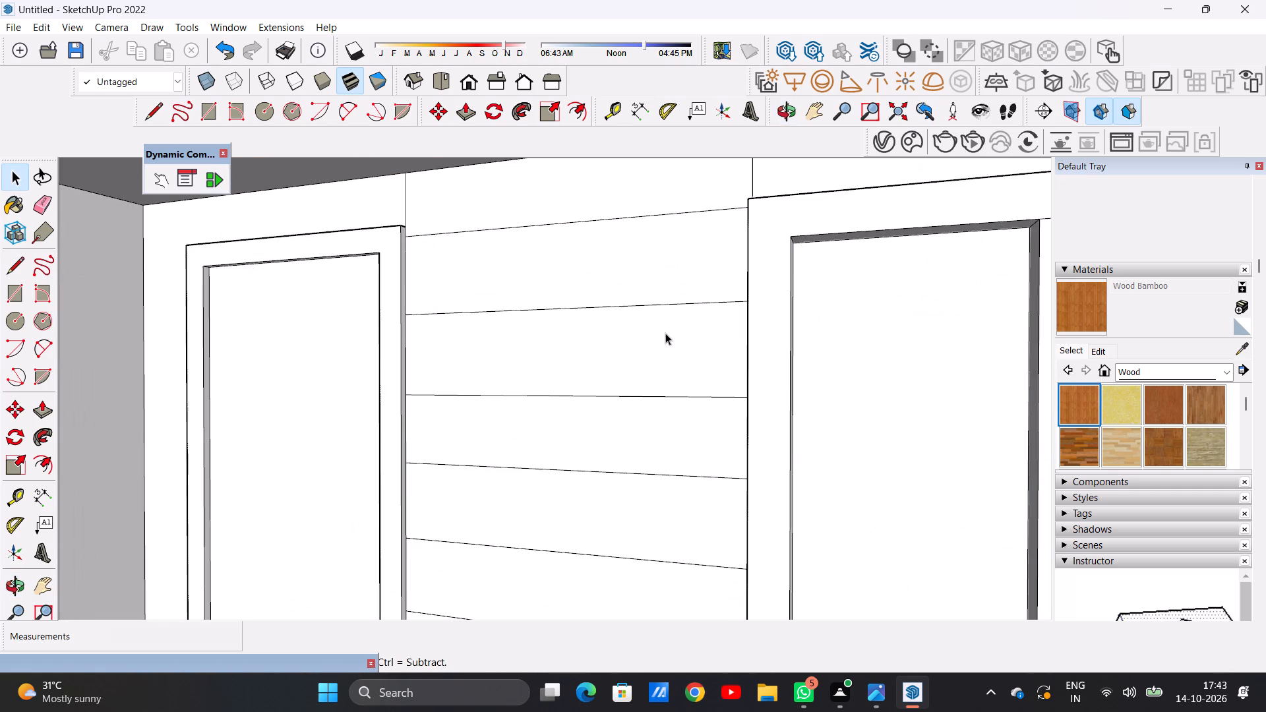
{"action": "middle_click_drag", "start_coordinate": [665, 333], "coordinate": [670, 363]}
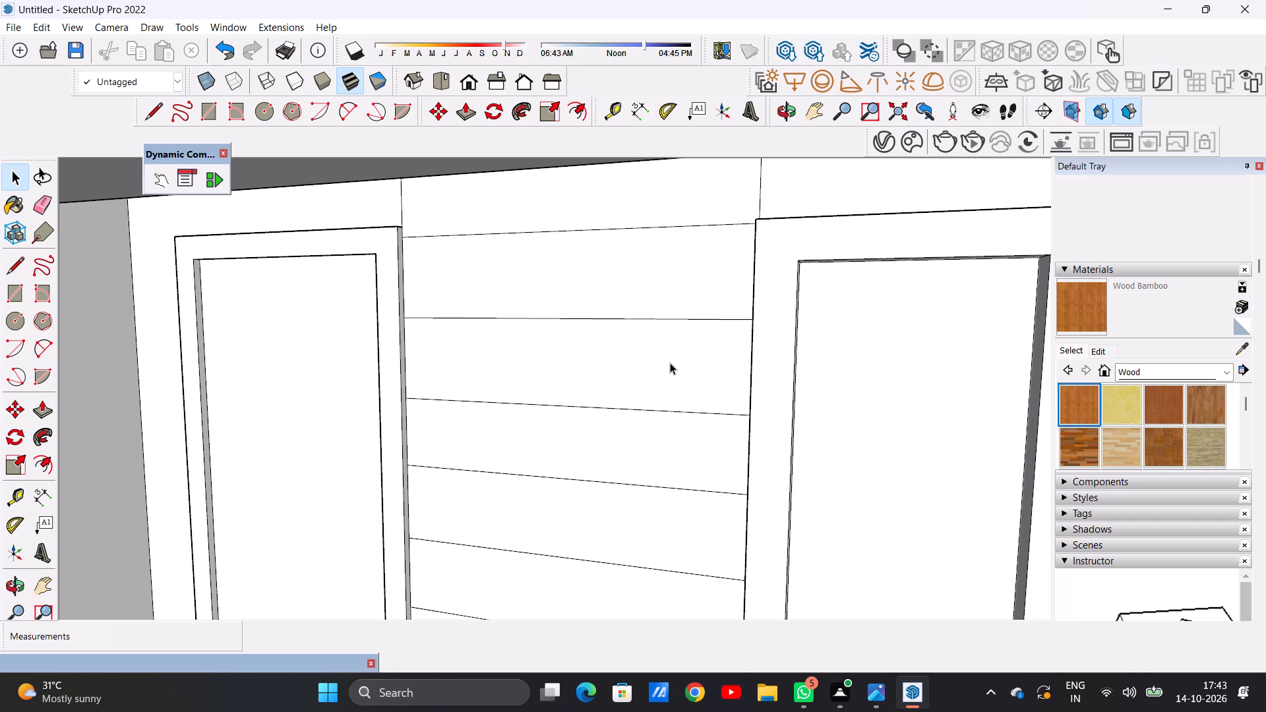
{"action": "scroll", "coordinate": [670, 363], "scroll_direction": "down", "scroll_amount": 9}
{"action": "scroll", "coordinate": [667, 374], "scroll_direction": "up", "scroll_amount": 6}
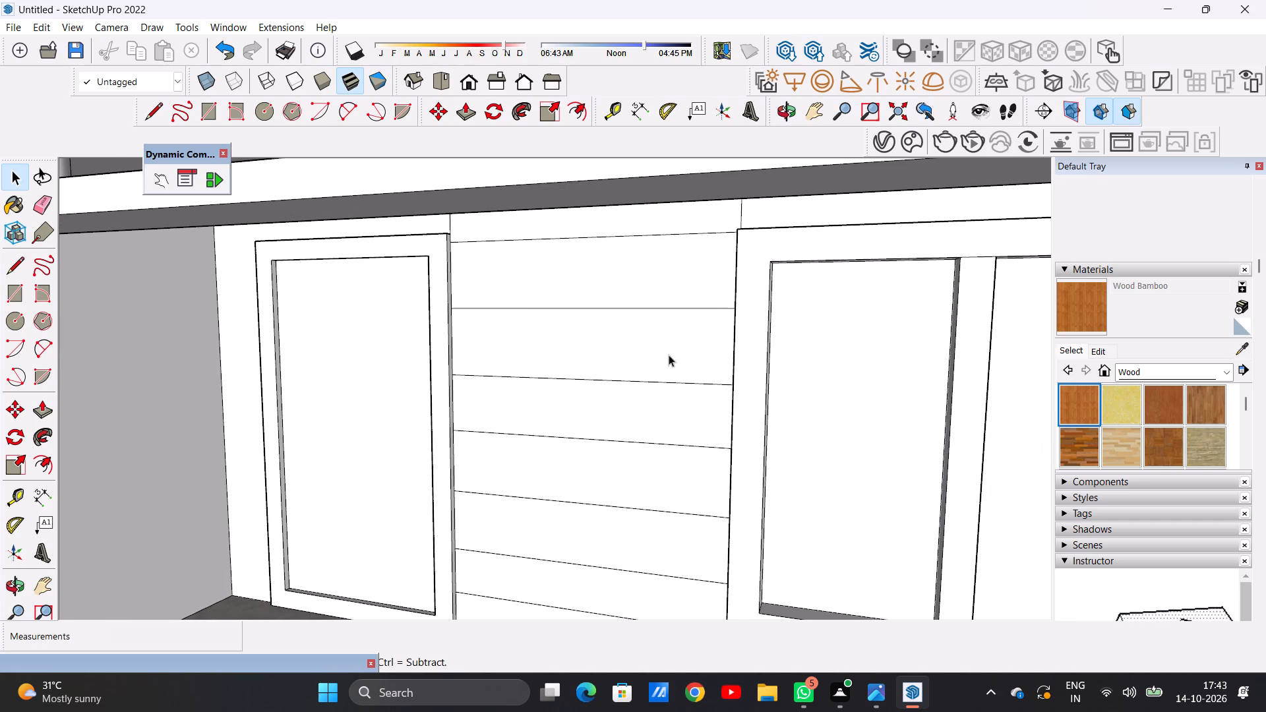
{"action": "scroll", "coordinate": [672, 351], "scroll_direction": "down", "scroll_amount": 9}
{"action": "middle_click_drag", "start_coordinate": [648, 368], "coordinate": [679, 345]}
{"action": "scroll", "coordinate": [641, 353], "scroll_direction": "up", "scroll_amount": 7}
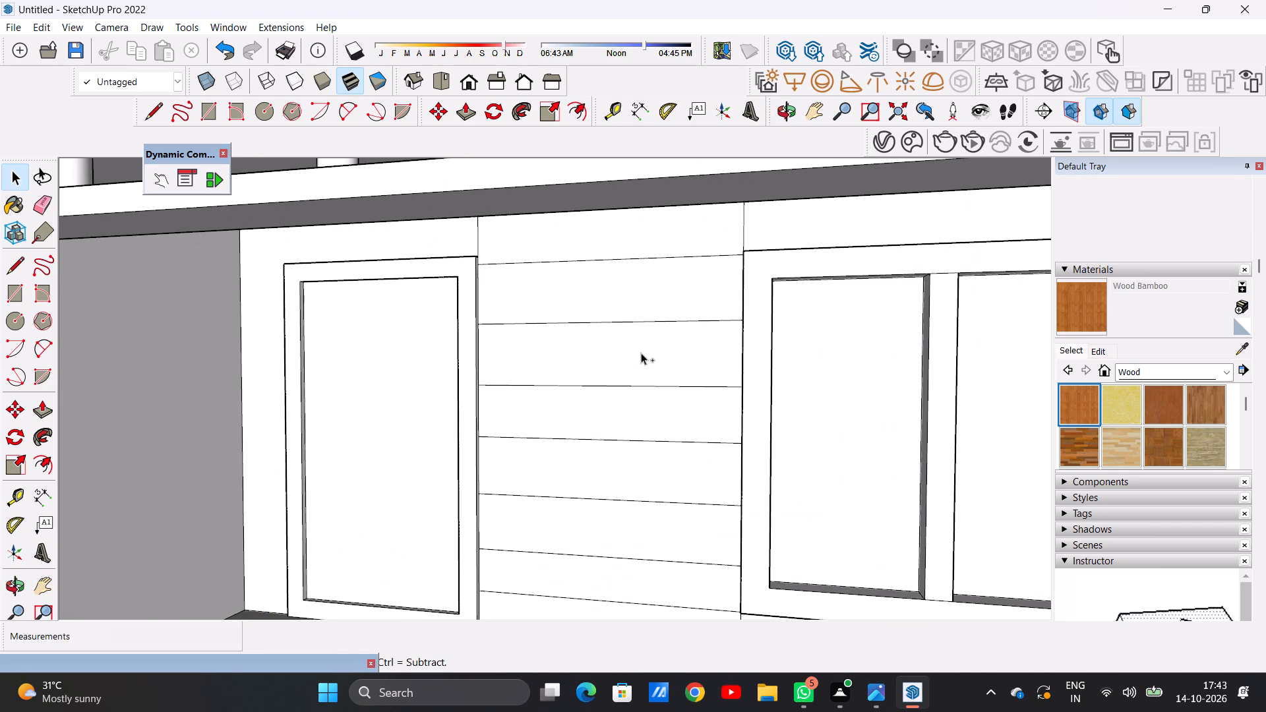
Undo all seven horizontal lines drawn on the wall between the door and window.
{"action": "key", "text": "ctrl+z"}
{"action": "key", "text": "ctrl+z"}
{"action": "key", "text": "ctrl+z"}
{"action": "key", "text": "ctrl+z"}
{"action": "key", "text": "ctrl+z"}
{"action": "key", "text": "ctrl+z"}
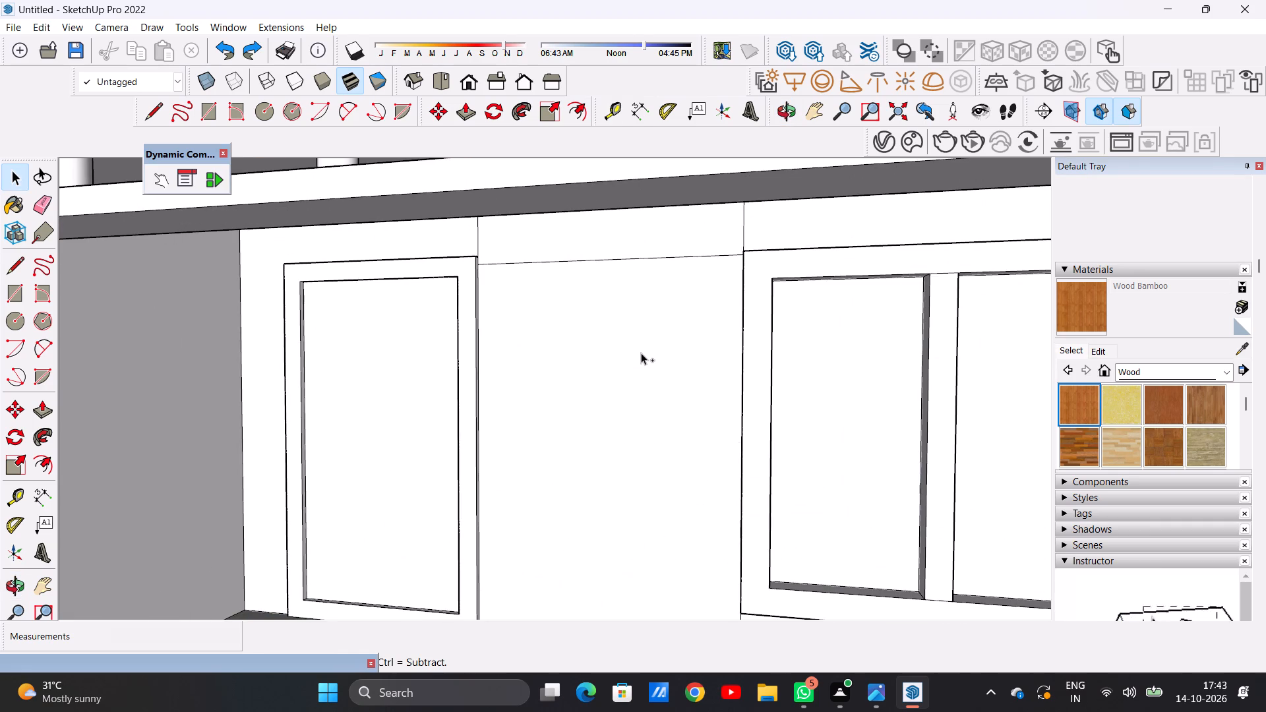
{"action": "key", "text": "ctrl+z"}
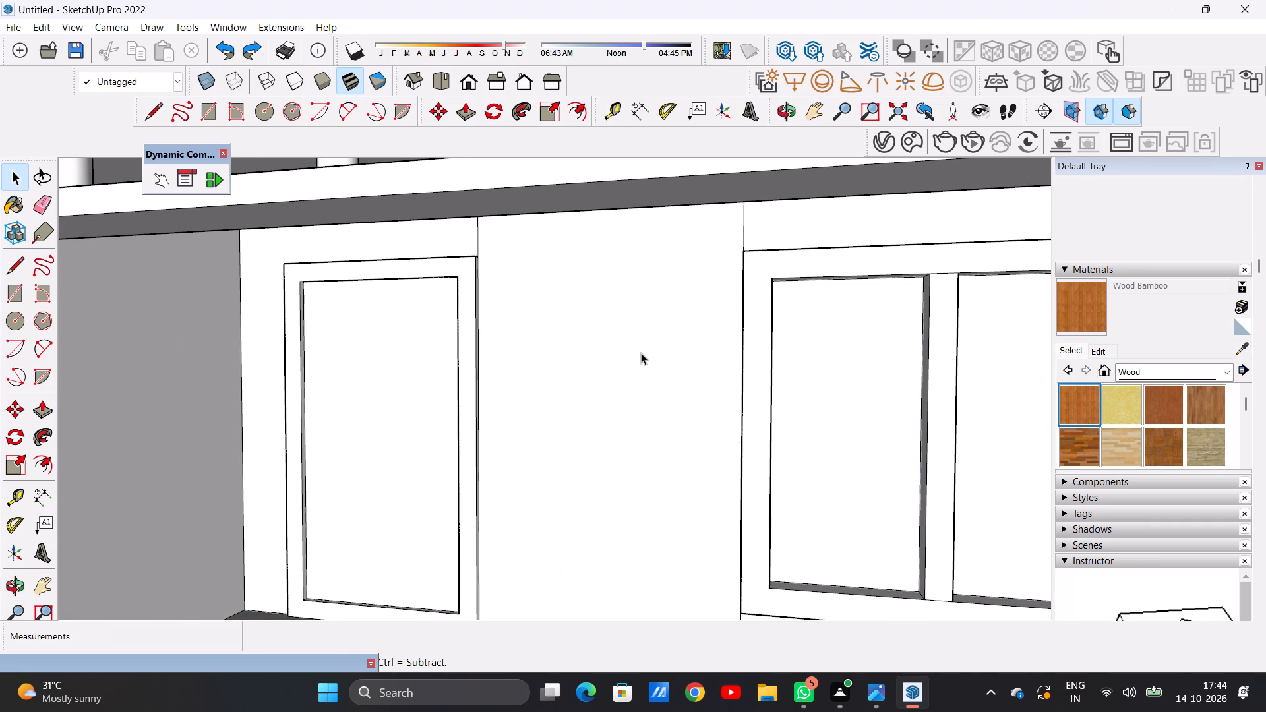
Draw one horizontal line about 5' 5 1/8" long between the door and window frames, just below their top corners.
{"action": "key", "text": "l"}
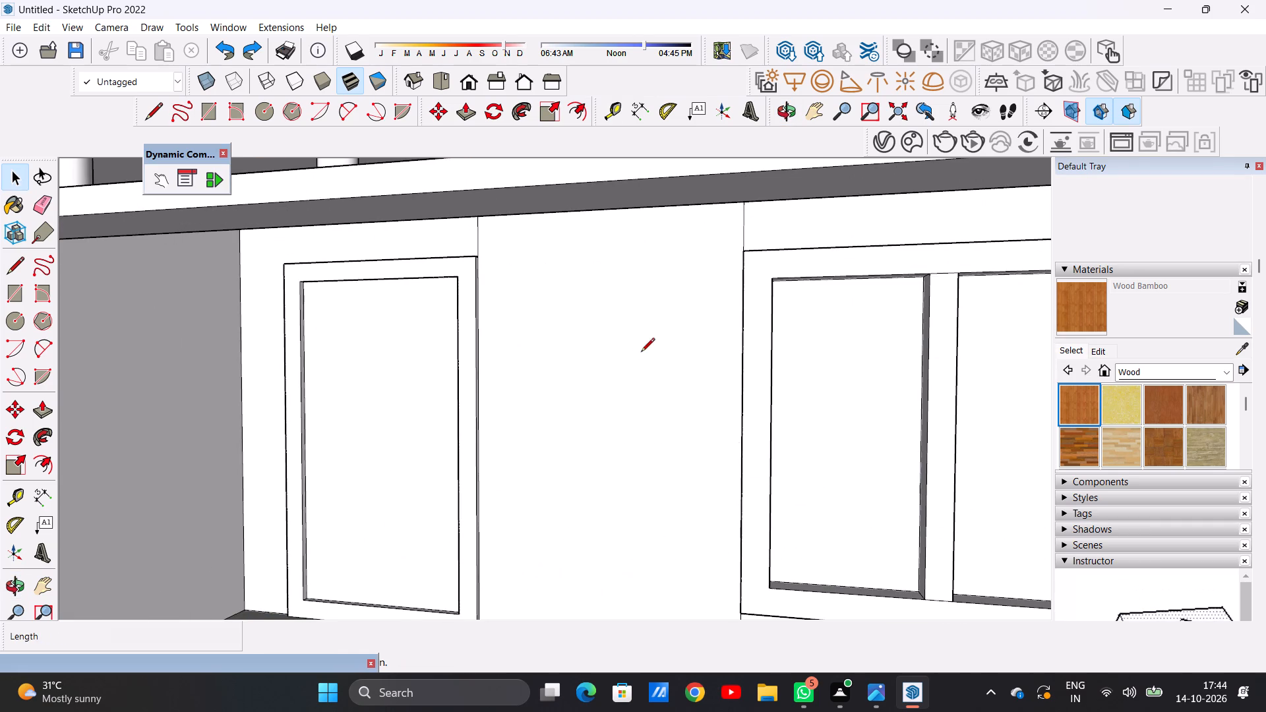
{"action": "middle_click_drag", "start_coordinate": [596, 321], "coordinate": [618, 314]}
{"action": "scroll", "coordinate": [607, 296], "scroll_direction": "up", "scroll_amount": 6}
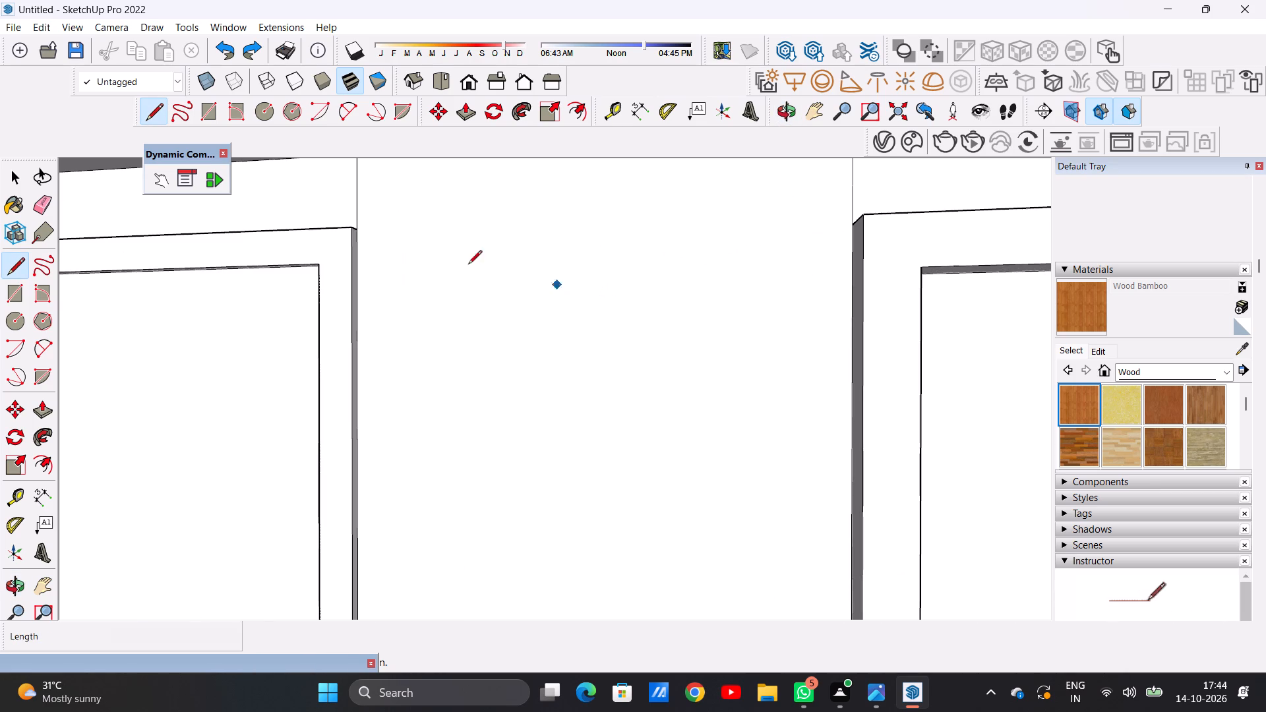
{"action": "left_click", "coordinate": [361, 247]}
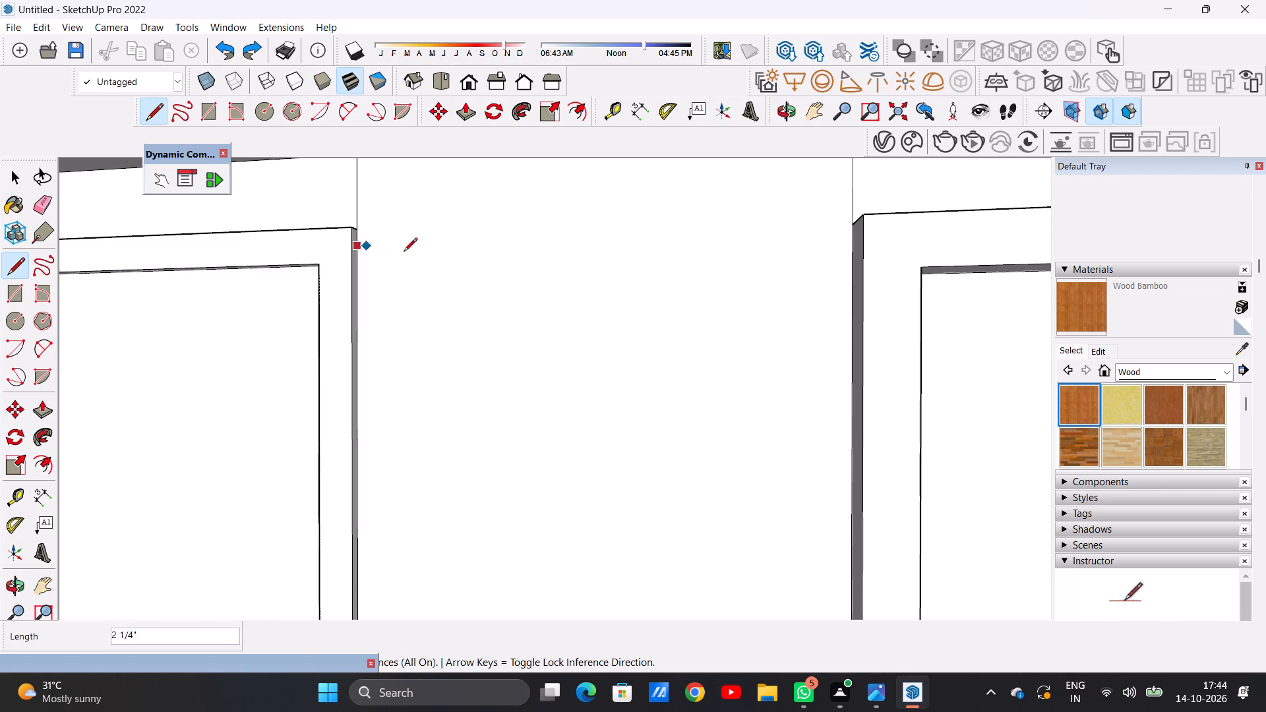
{"action": "left_click", "coordinate": [854, 237]}
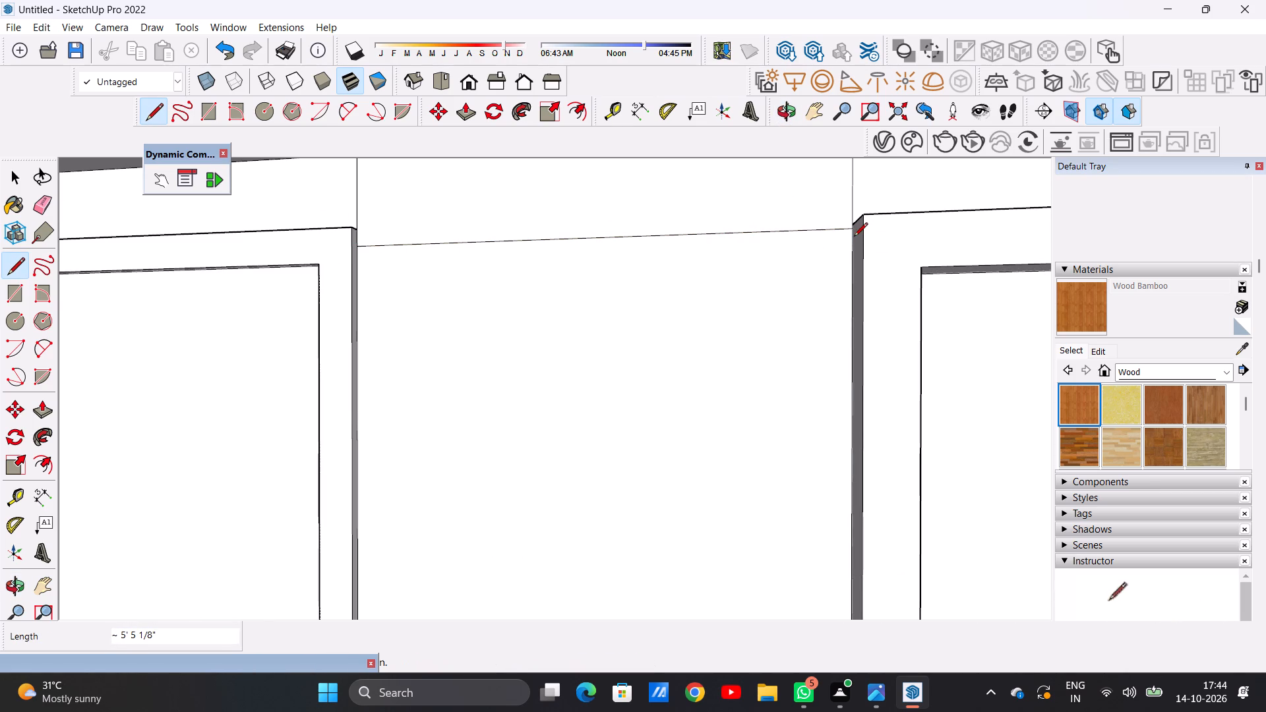
{"action": "key", "text": "space"}
{"action": "scroll", "coordinate": [668, 269], "scroll_direction": "down", "scroll_amount": 9}
{"action": "scroll", "coordinate": [721, 248], "scroll_direction": "up", "scroll_amount": 6}
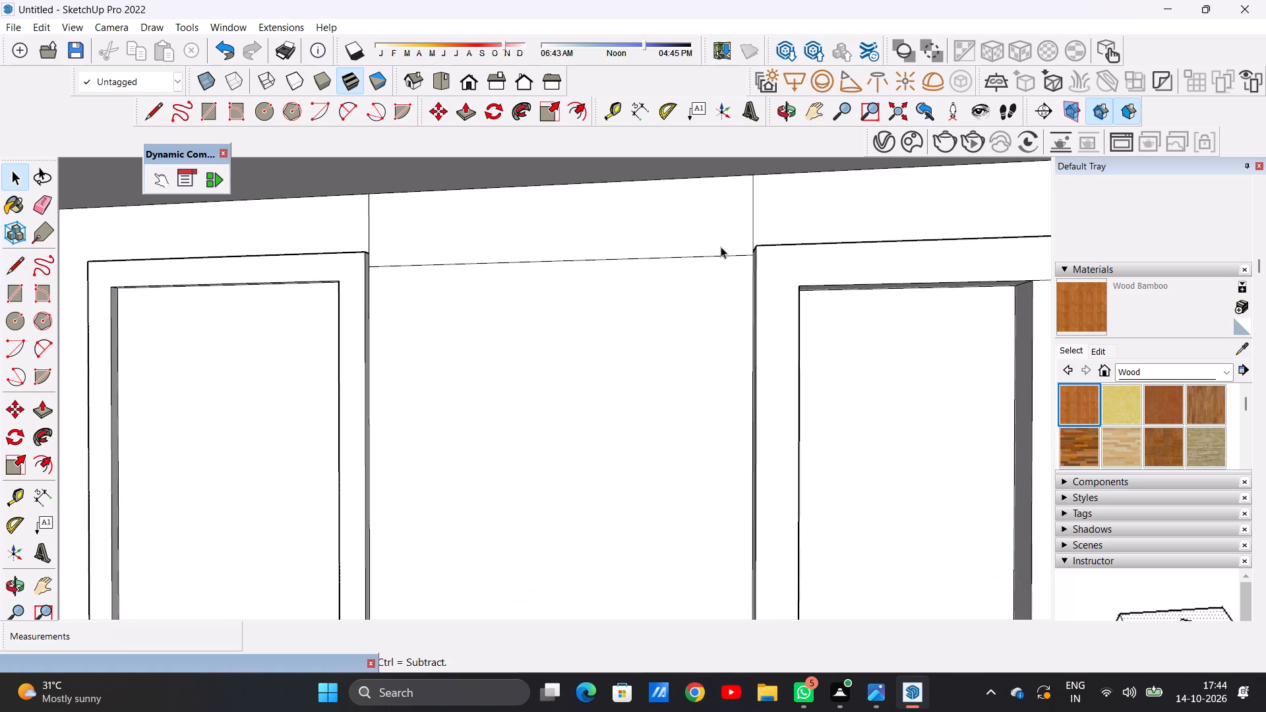
Copy the panel face above the horizontal line downward 1' 2 7/8" and array it *5 down the wall between door and window.
{"action": "double_click", "coordinate": [711, 239]}
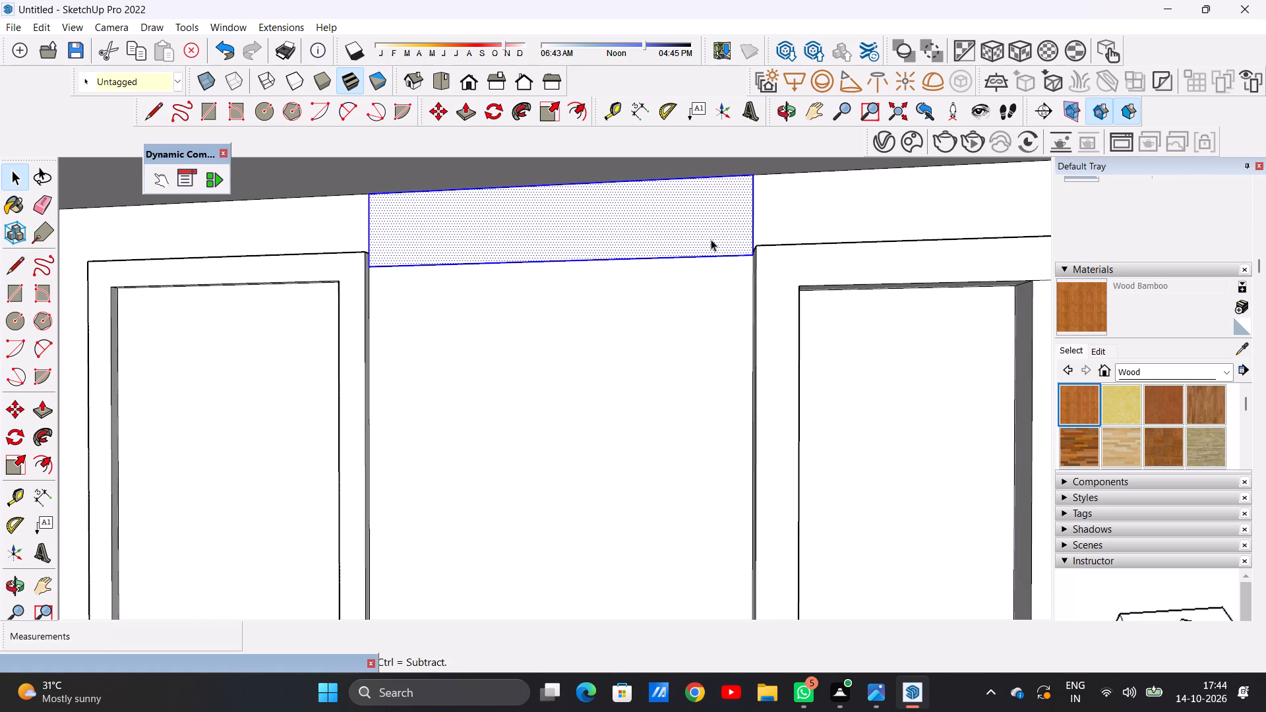
{"action": "key", "text": "m"}
{"action": "middle_click_drag", "start_coordinate": [667, 322], "coordinate": [719, 332]}
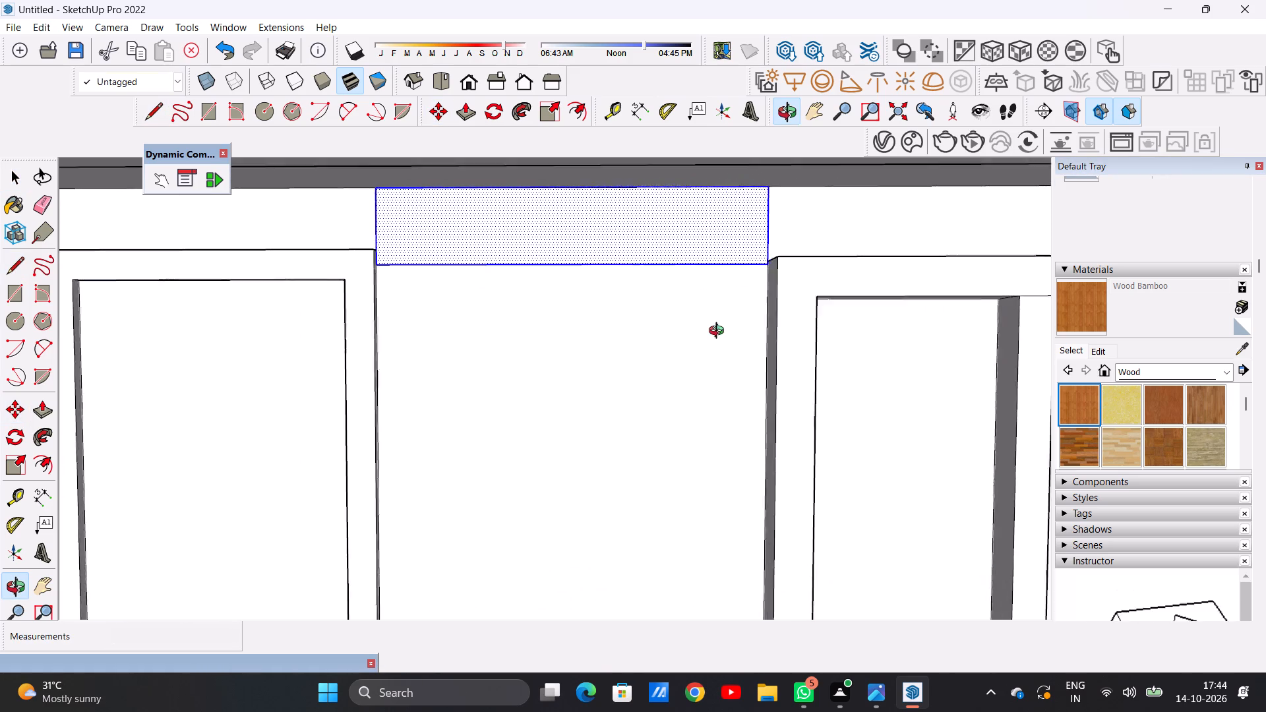
{"action": "middle_click_drag", "start_coordinate": [719, 332], "coordinate": [752, 334]}
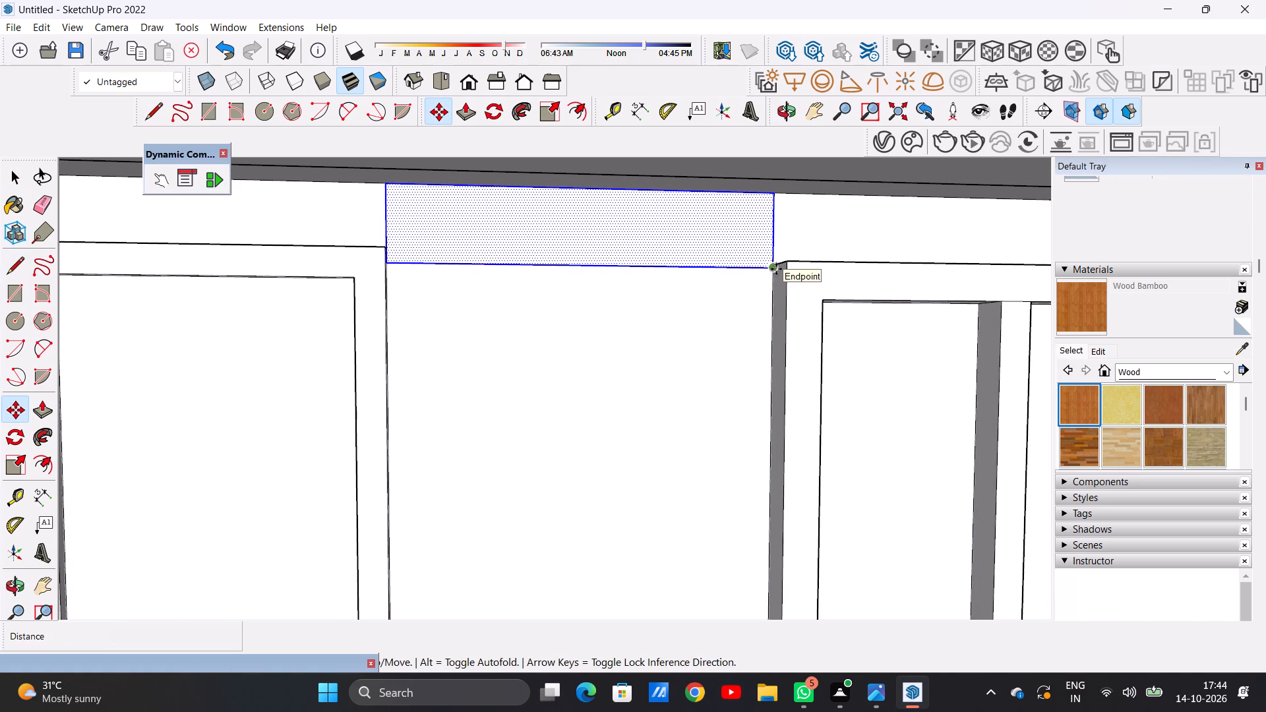
{"action": "left_click", "coordinate": [776, 269]}
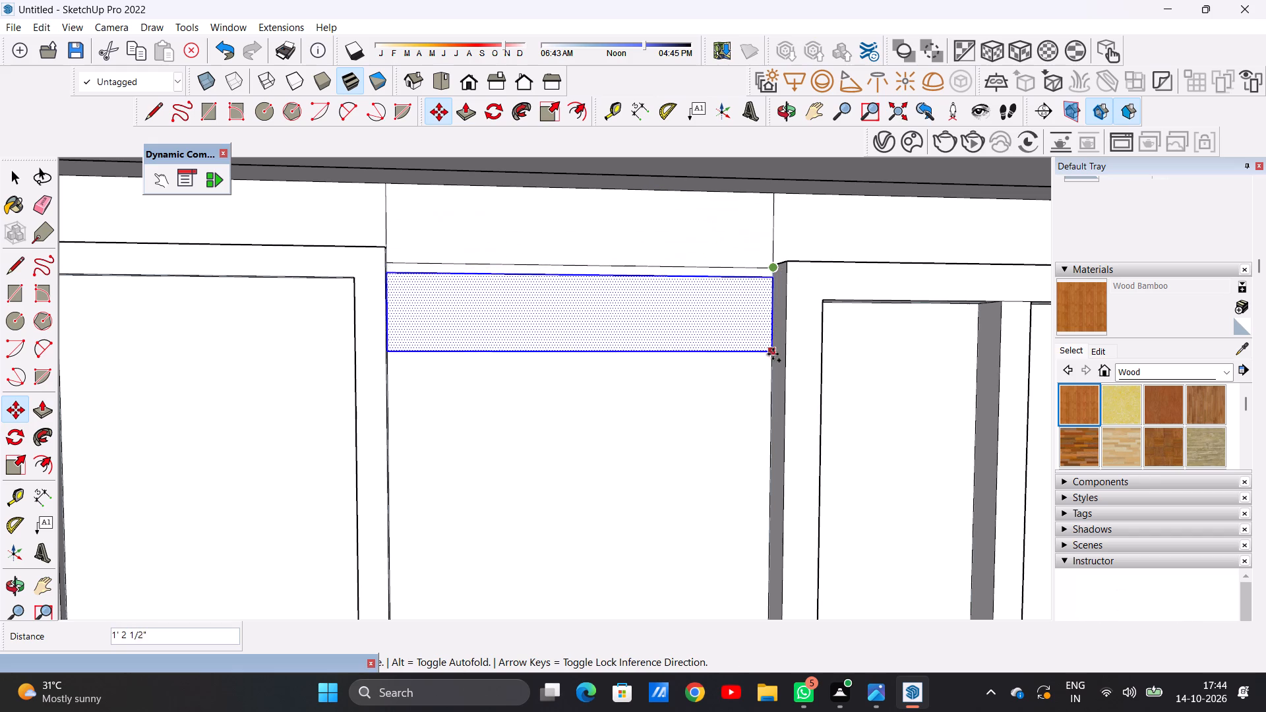
{"action": "left_click", "coordinate": [773, 355]}
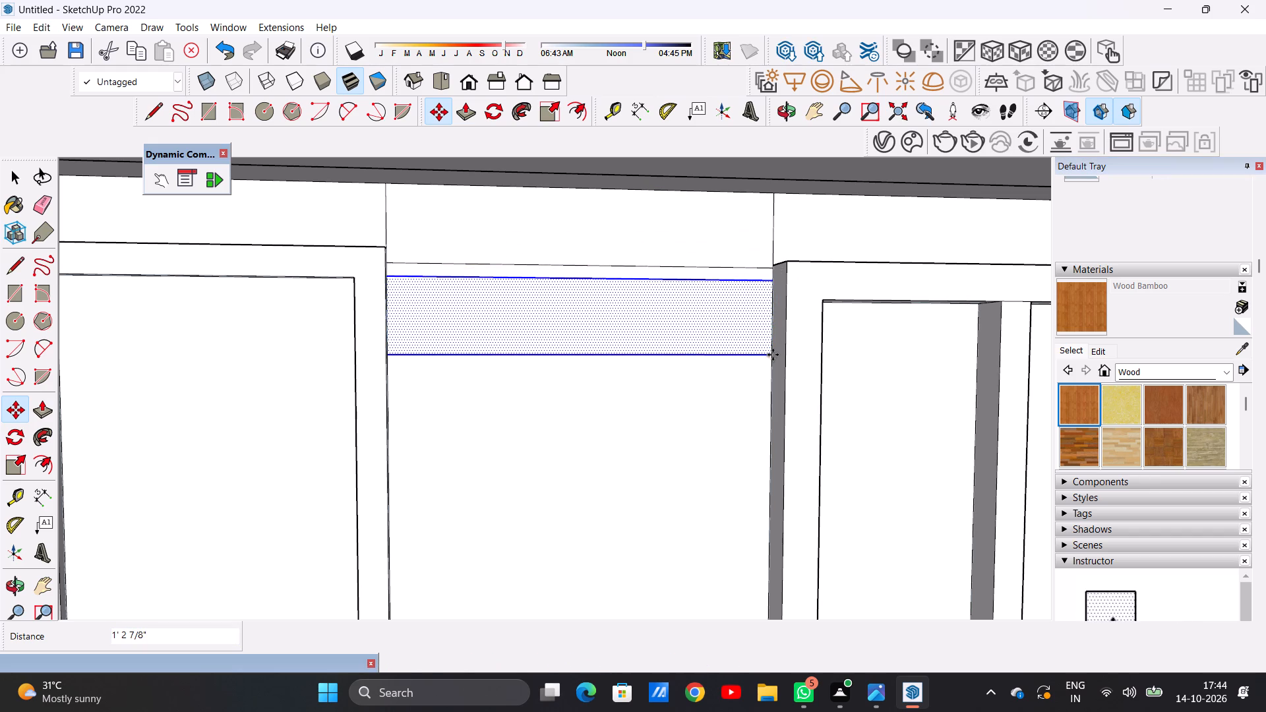
{"action": "key", "text": "shift+asterisk"}
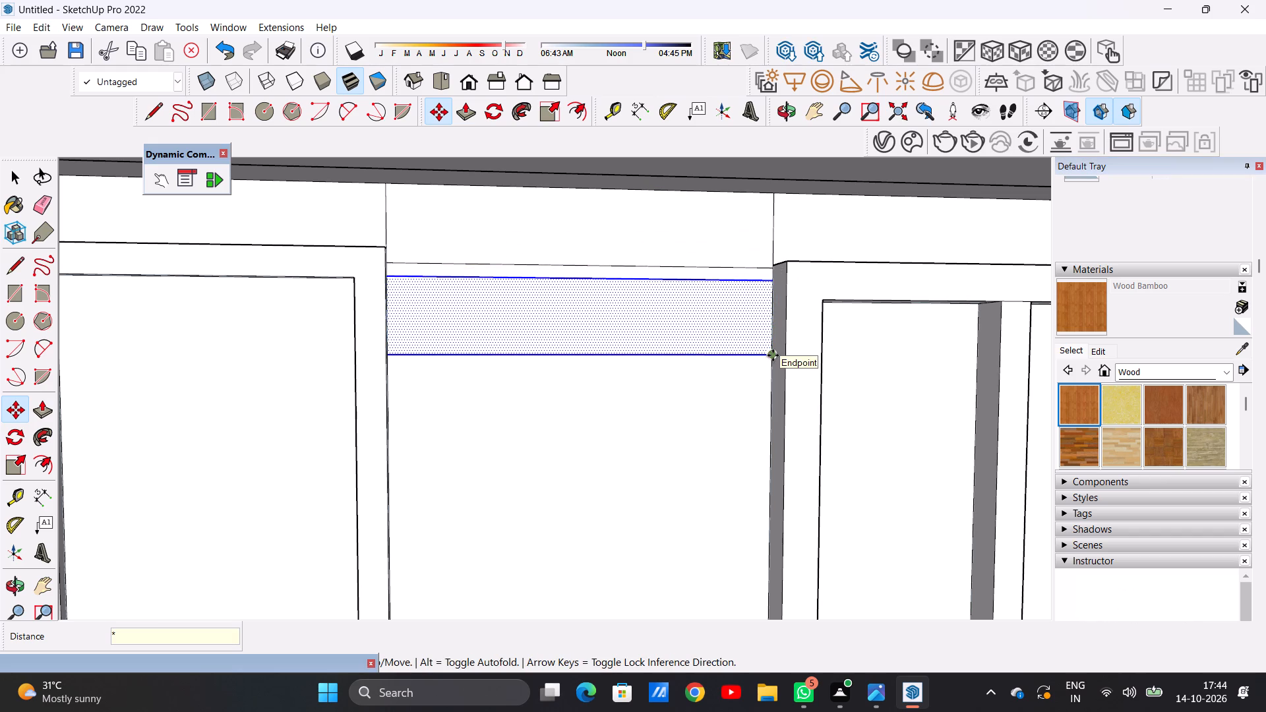
{"action": "key", "text": "5"}
{"action": "key", "text": "Return"}
{"action": "key", "text": "space"}
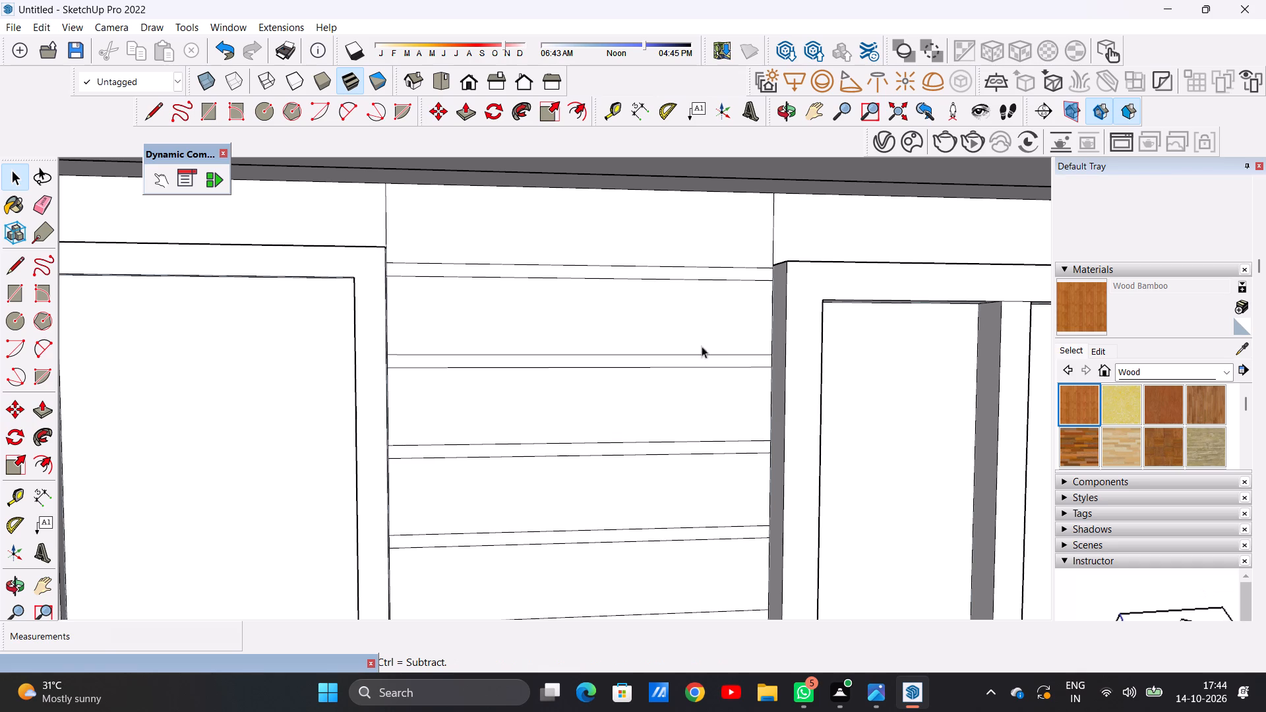
Copy the lowest panel face straight down about 1' 3 7/16" to add one more panel just above the porch floor.
{"action": "scroll", "coordinate": [620, 380], "scroll_direction": "down", "scroll_amount": 16}
{"action": "scroll", "coordinate": [611, 467], "scroll_direction": "up", "scroll_amount": 6}
{"action": "middle_click_drag", "start_coordinate": [632, 470], "coordinate": [504, 458]}
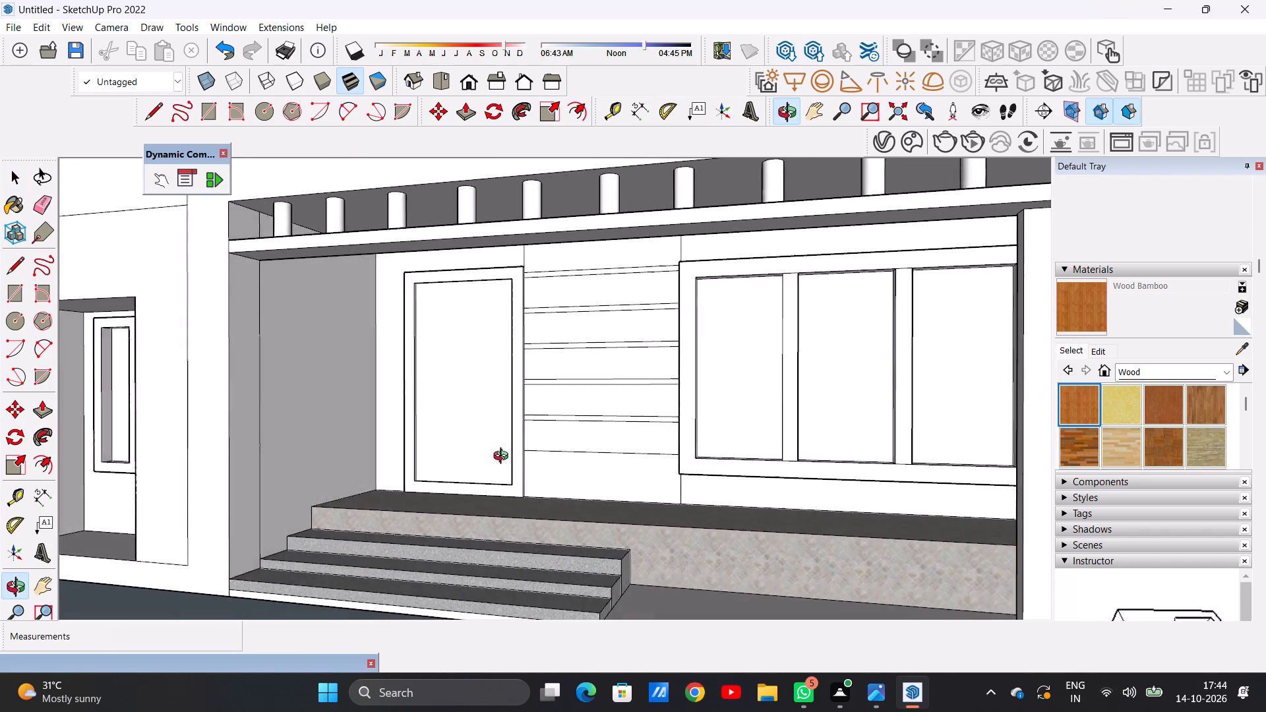
{"action": "middle_click_drag", "start_coordinate": [504, 458], "coordinate": [599, 475]}
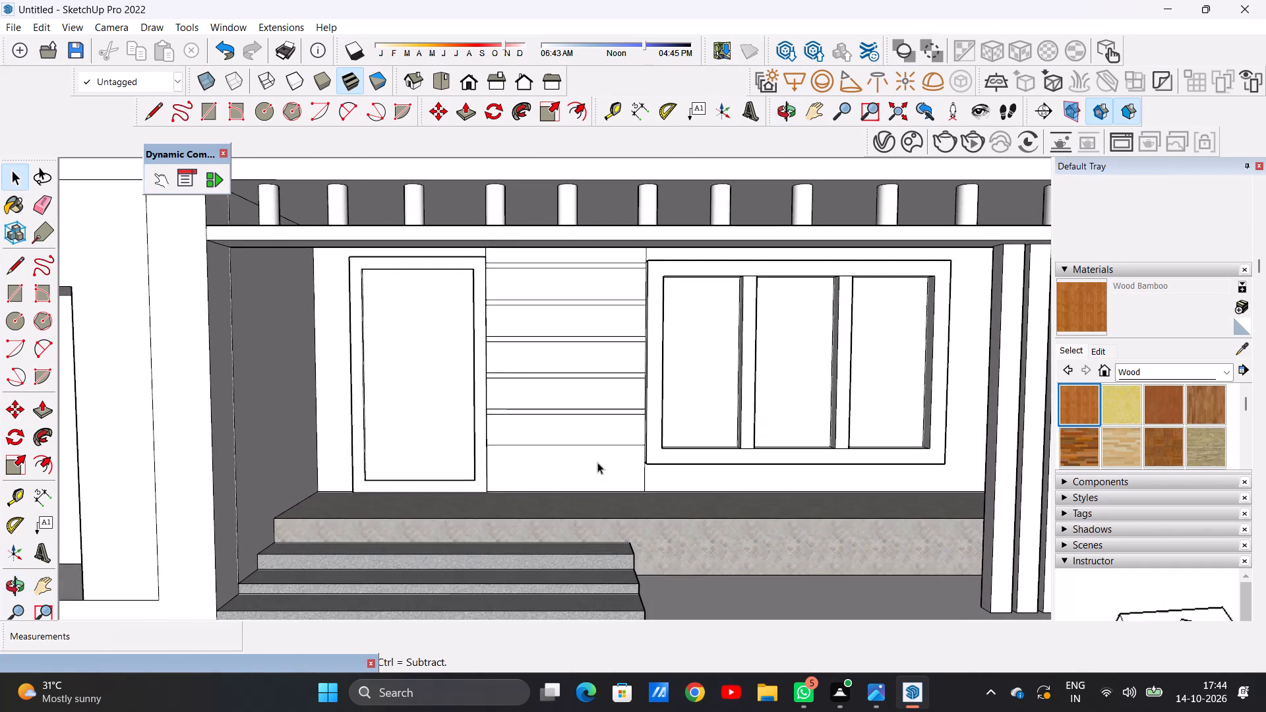
{"action": "scroll", "coordinate": [610, 429], "scroll_direction": "up", "scroll_amount": 7}
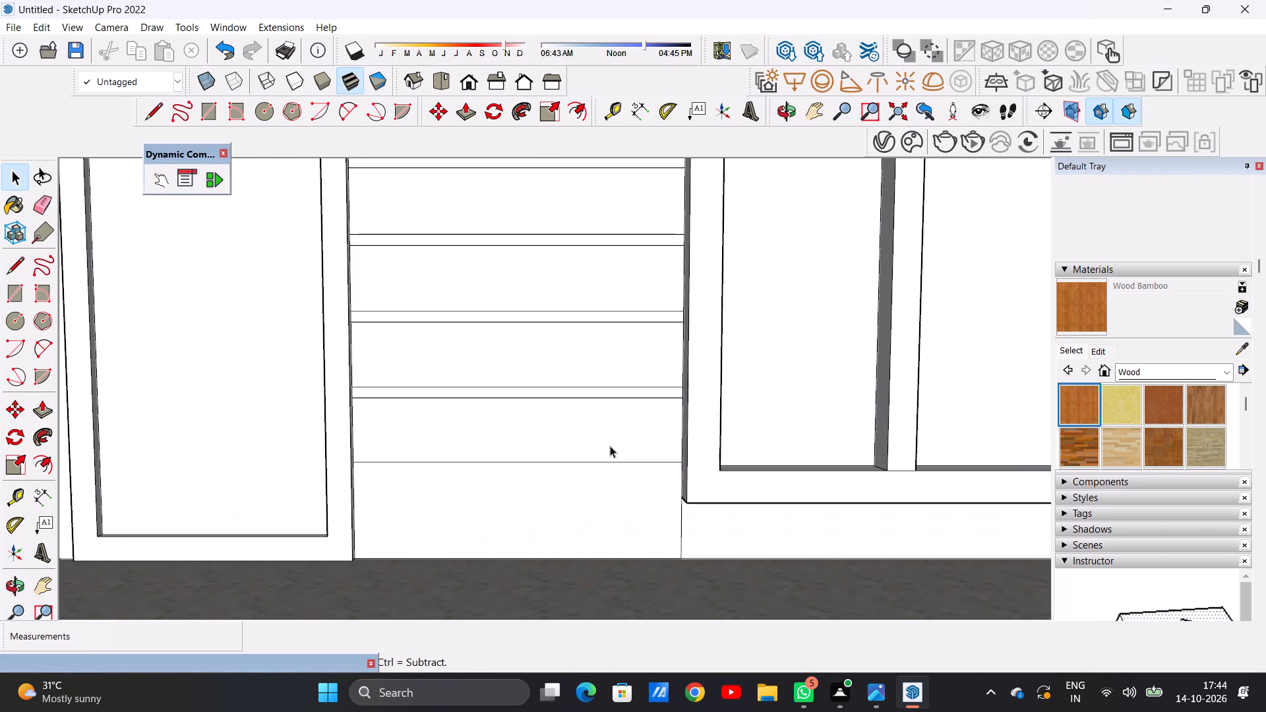
{"action": "double_click", "coordinate": [610, 446]}
{"action": "key", "text": "m"}
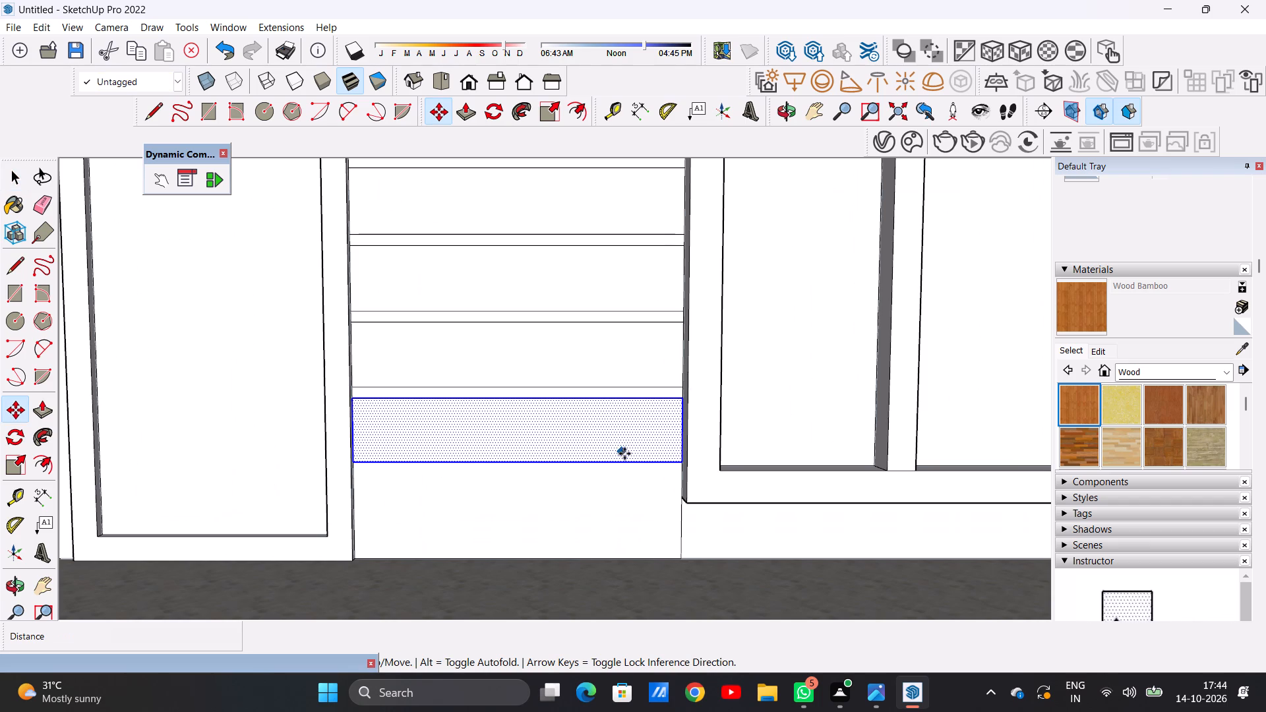
{"action": "left_click", "coordinate": [682, 462]}
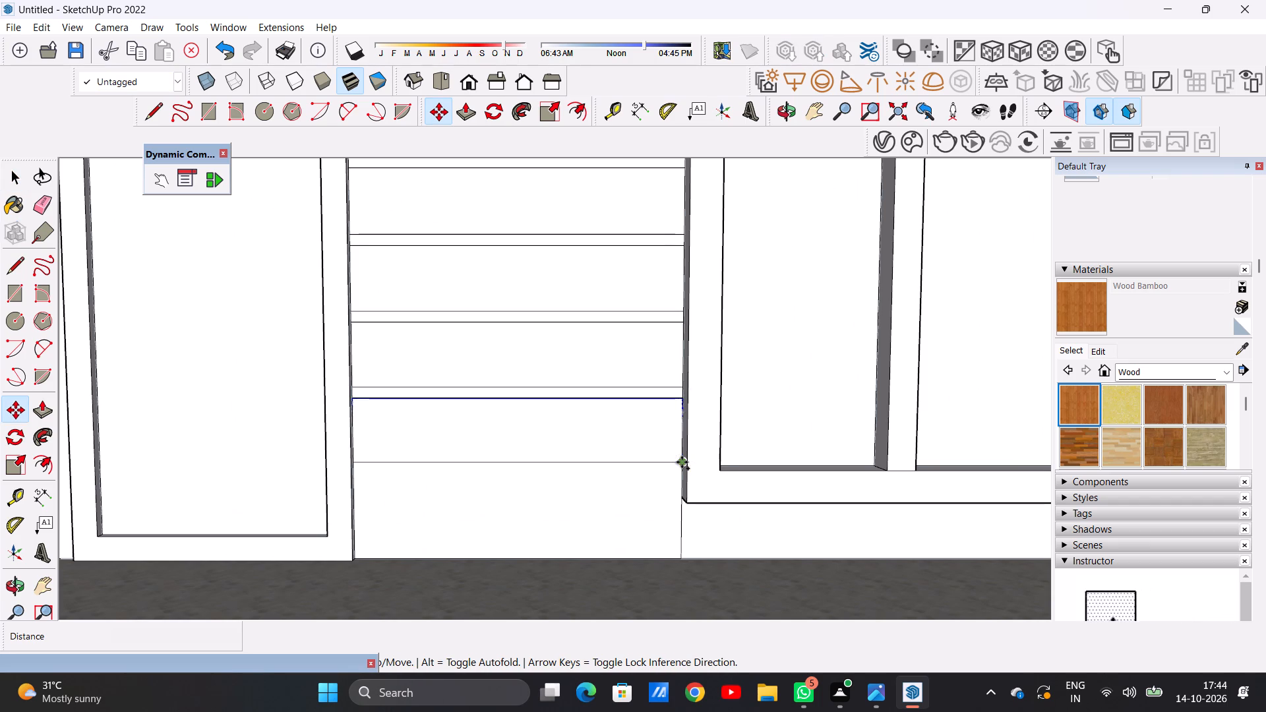
{"action": "left_click", "coordinate": [683, 539]}
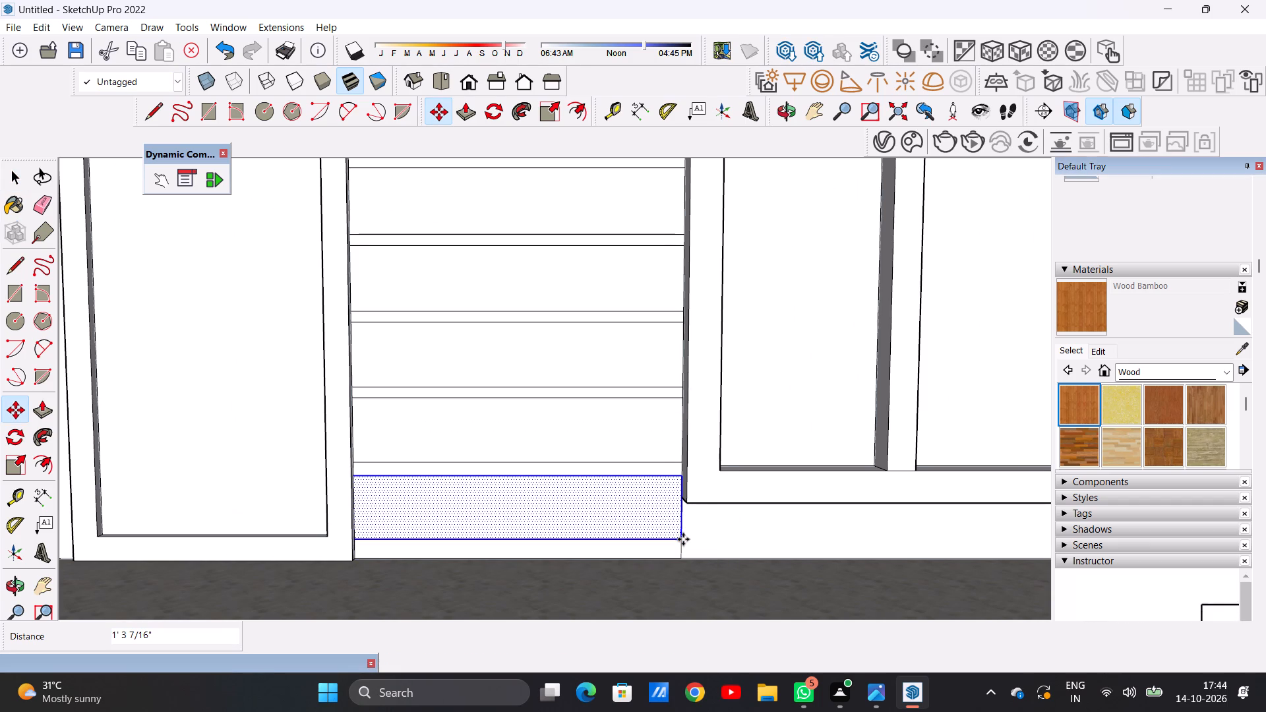
{"action": "key", "text": "space"}
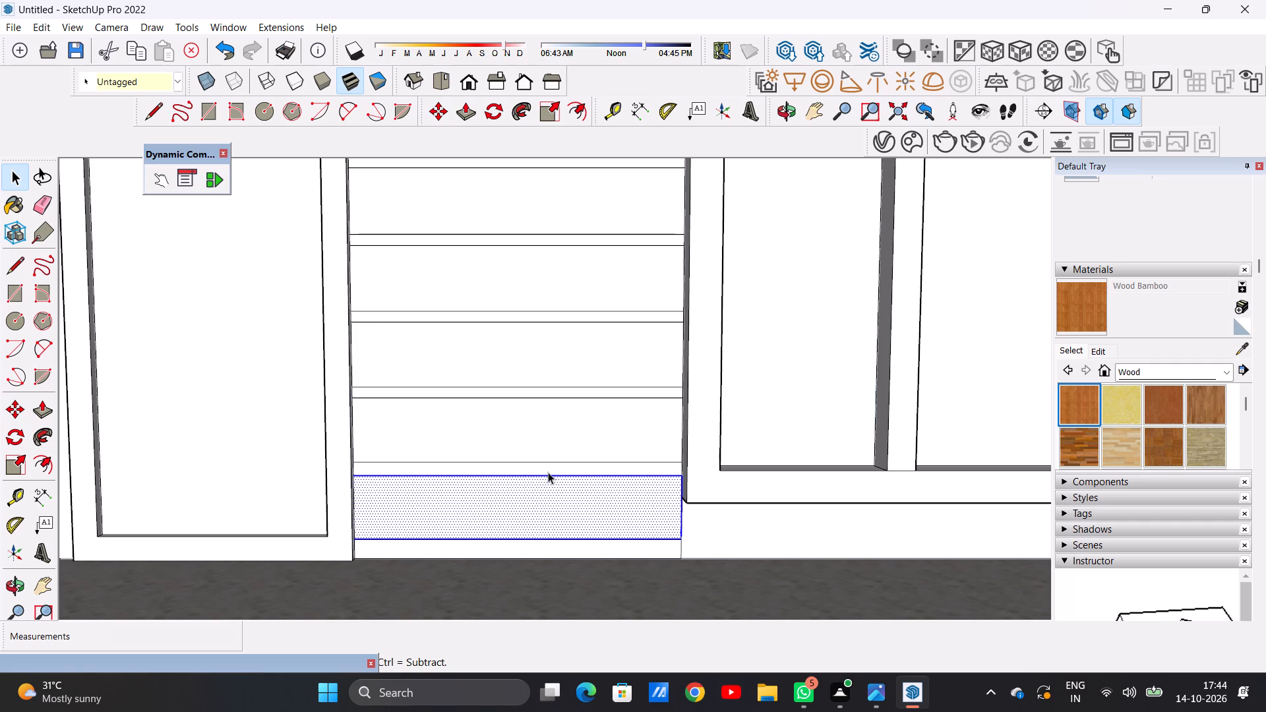
{"action": "key", "text": "space"}
Examine the spacing of the horizontal panels between door and window, from the whole facade and close up.
{"action": "scroll", "coordinate": [547, 472], "scroll_direction": "down", "scroll_amount": 13}
{"action": "left_click", "coordinate": [855, 183]}
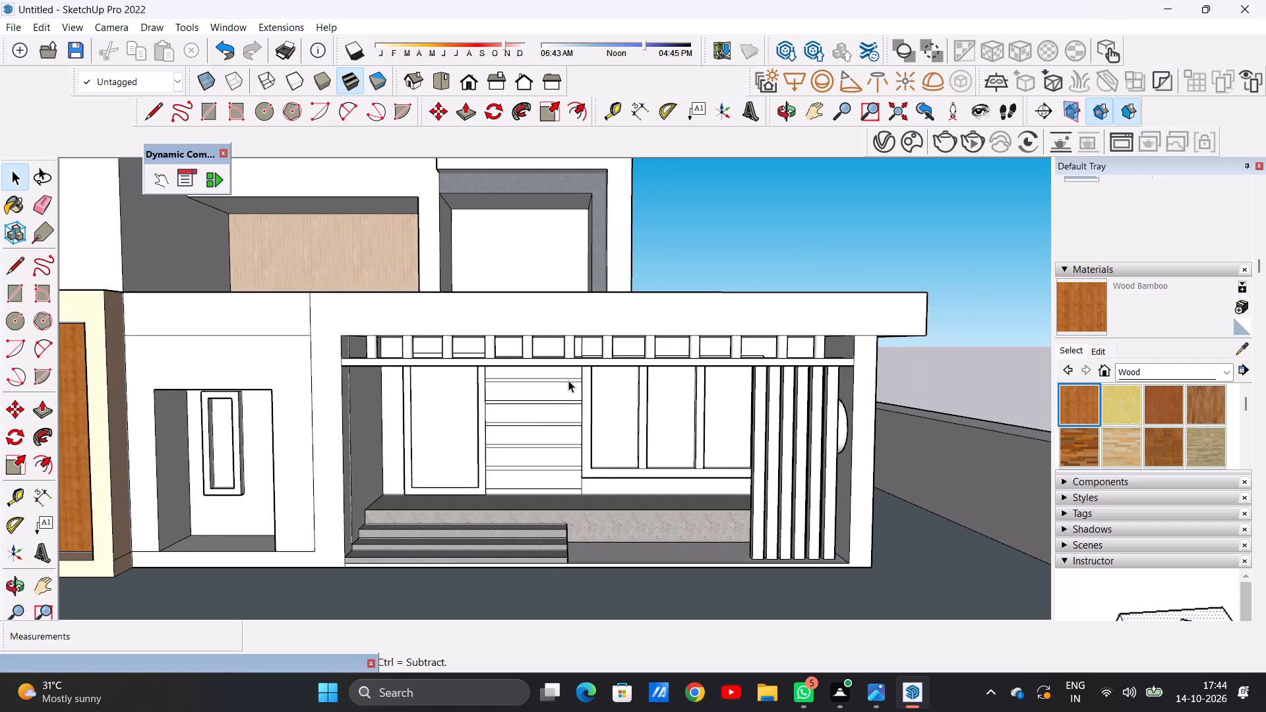
{"action": "scroll", "coordinate": [516, 478], "scroll_direction": "up", "scroll_amount": 3}
{"action": "middle_click_drag", "start_coordinate": [581, 509], "coordinate": [543, 460]}
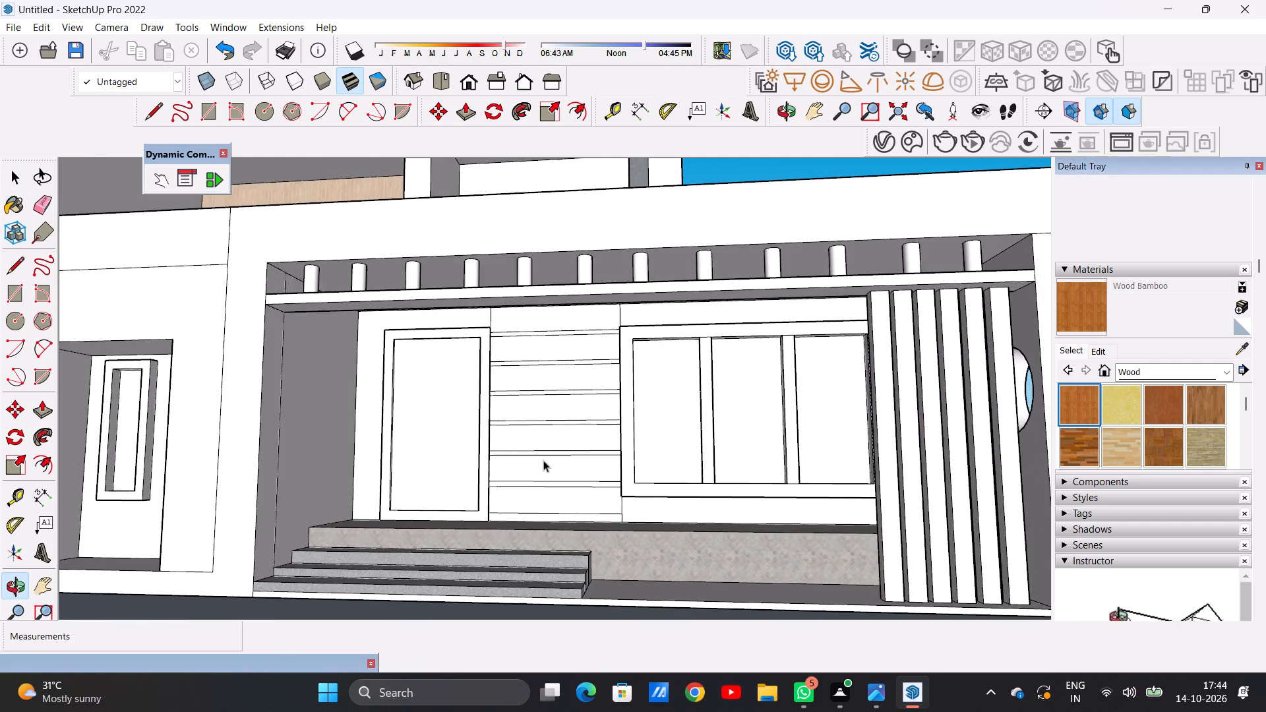
{"action": "scroll", "coordinate": [555, 461], "scroll_direction": "down", "scroll_amount": 12}
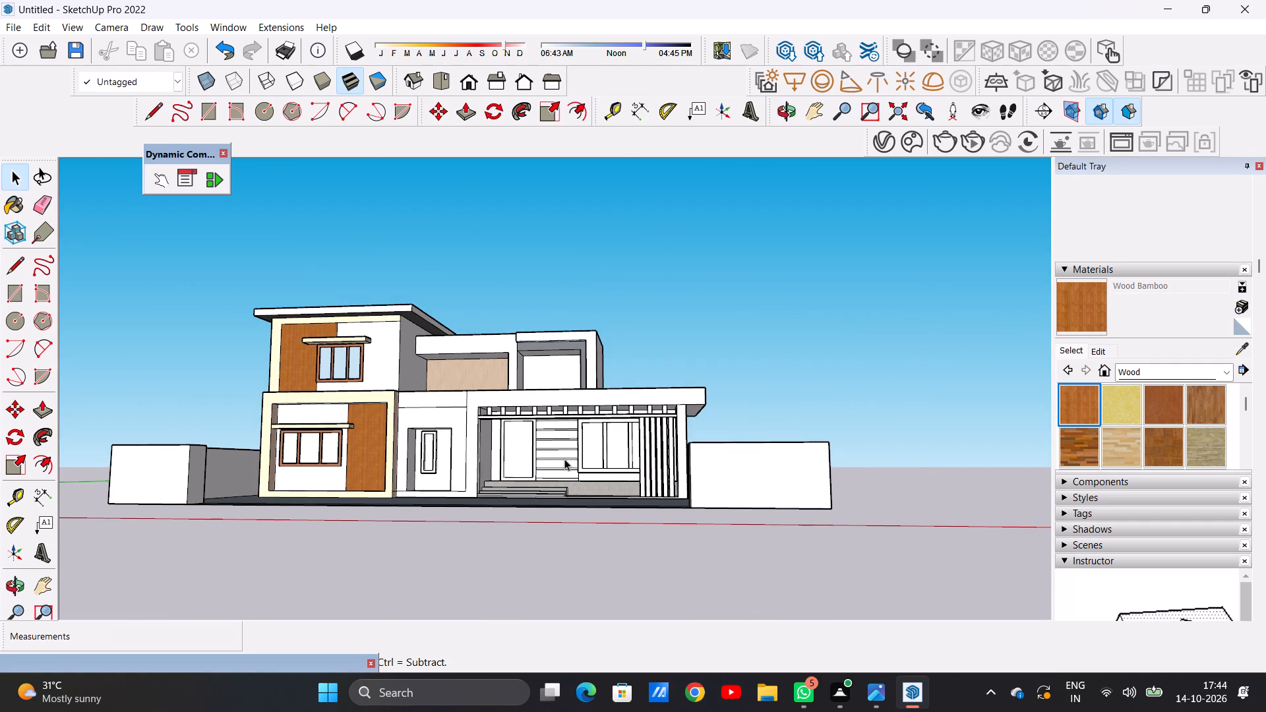
{"action": "scroll", "coordinate": [564, 458], "scroll_direction": "up", "scroll_amount": 15}
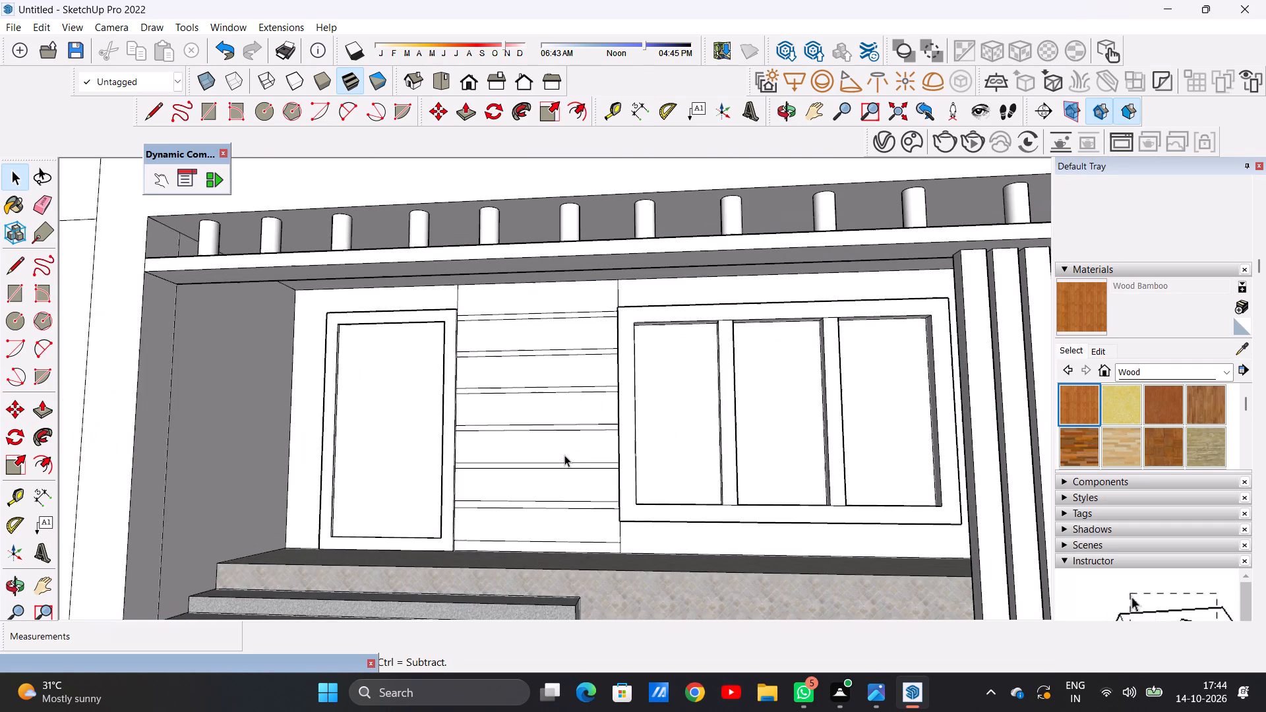
{"action": "middle_click_drag", "start_coordinate": [564, 455], "coordinate": [491, 481]}
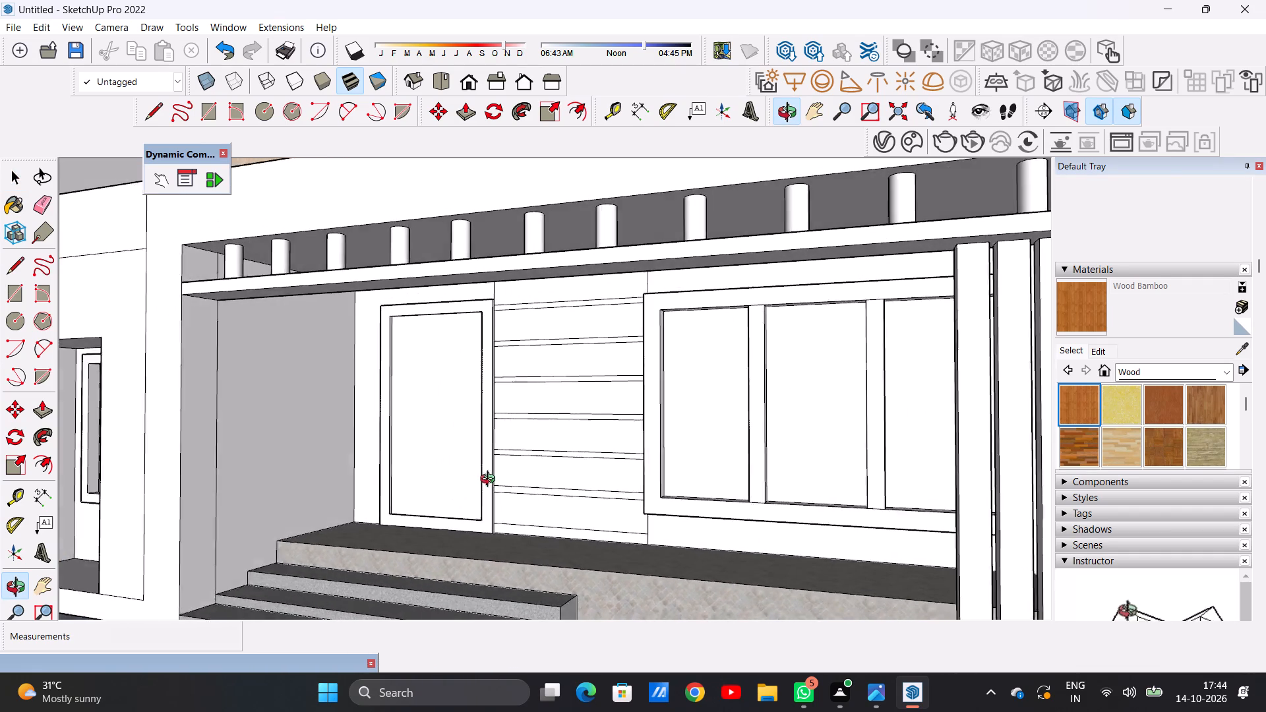
{"action": "middle_click_drag", "start_coordinate": [491, 481], "coordinate": [502, 475]}
Push/Pull the topmost panel between door and window outward about 3 7/8".
{"action": "scroll", "coordinate": [502, 475], "scroll_direction": "up", "scroll_amount": 1}
{"action": "scroll", "coordinate": [502, 475], "scroll_direction": "down", "scroll_amount": 3}
{"action": "scroll", "coordinate": [654, 270], "scroll_direction": "up", "scroll_amount": 12}
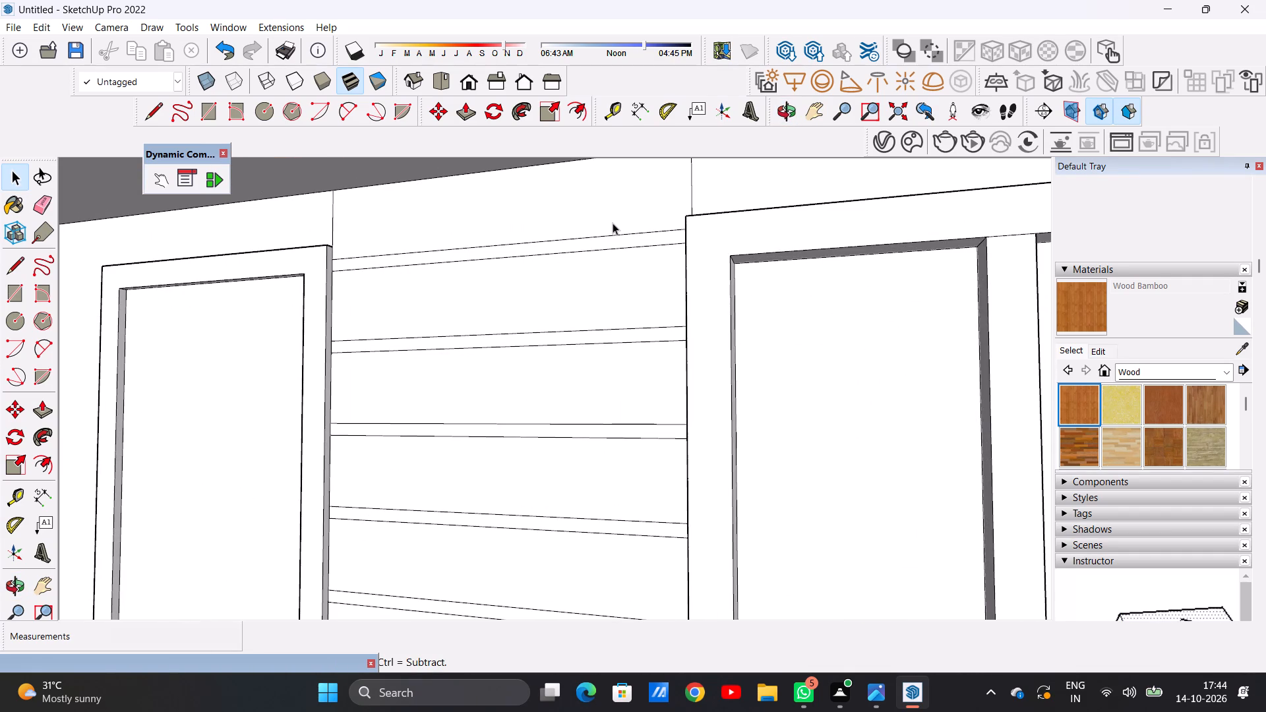
{"action": "scroll", "coordinate": [618, 241], "scroll_direction": "down", "scroll_amount": 2}
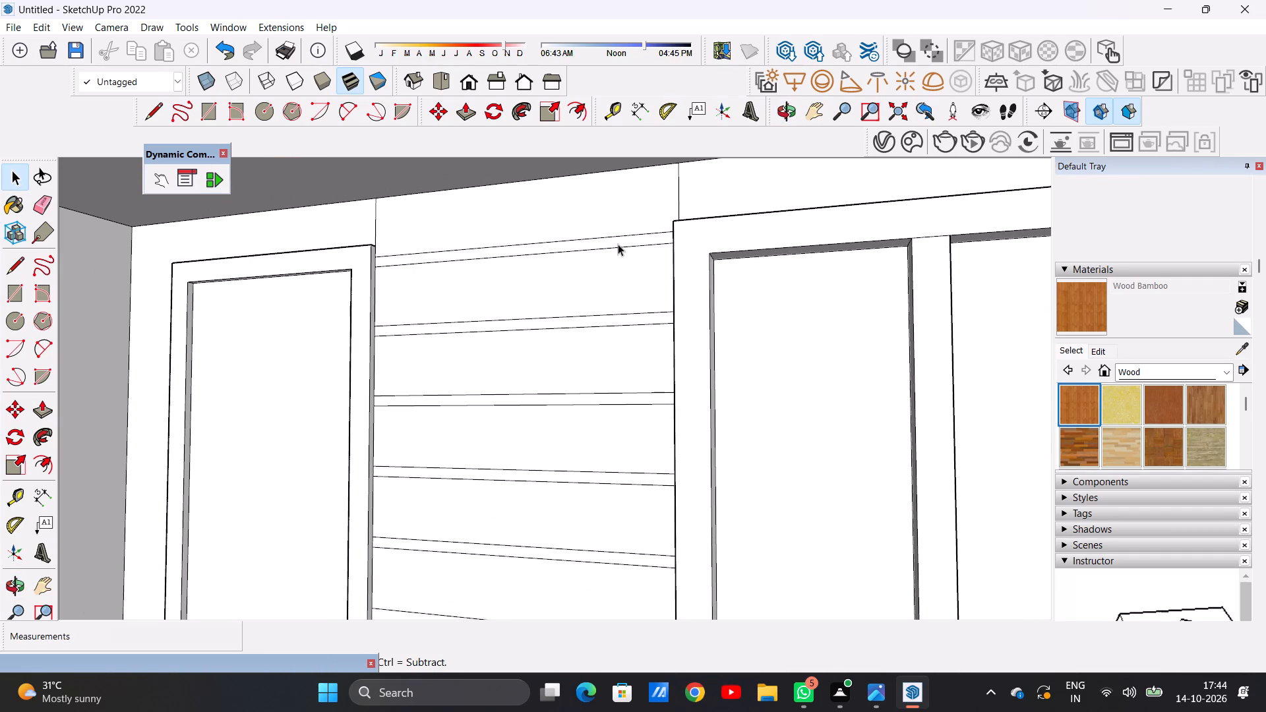
{"action": "middle_click_drag", "start_coordinate": [618, 244], "coordinate": [606, 251]}
{"action": "key", "text": "p"}
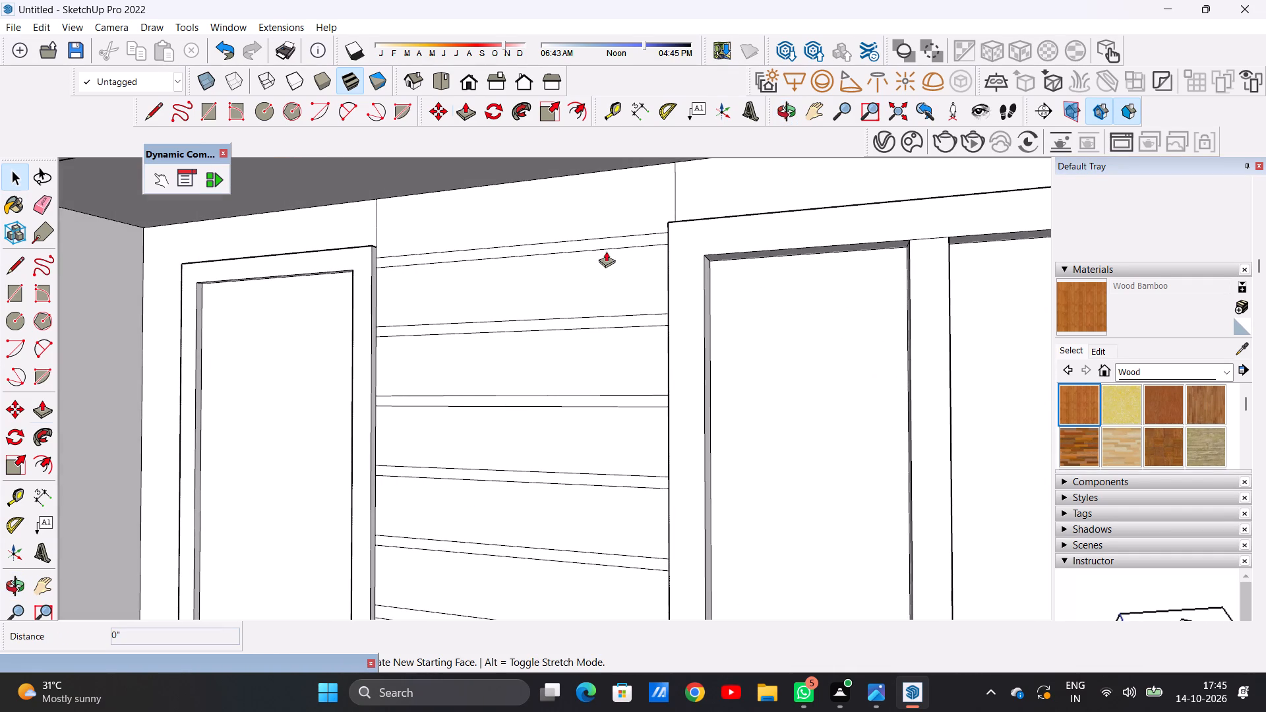
{"action": "left_click", "coordinate": [647, 197]}
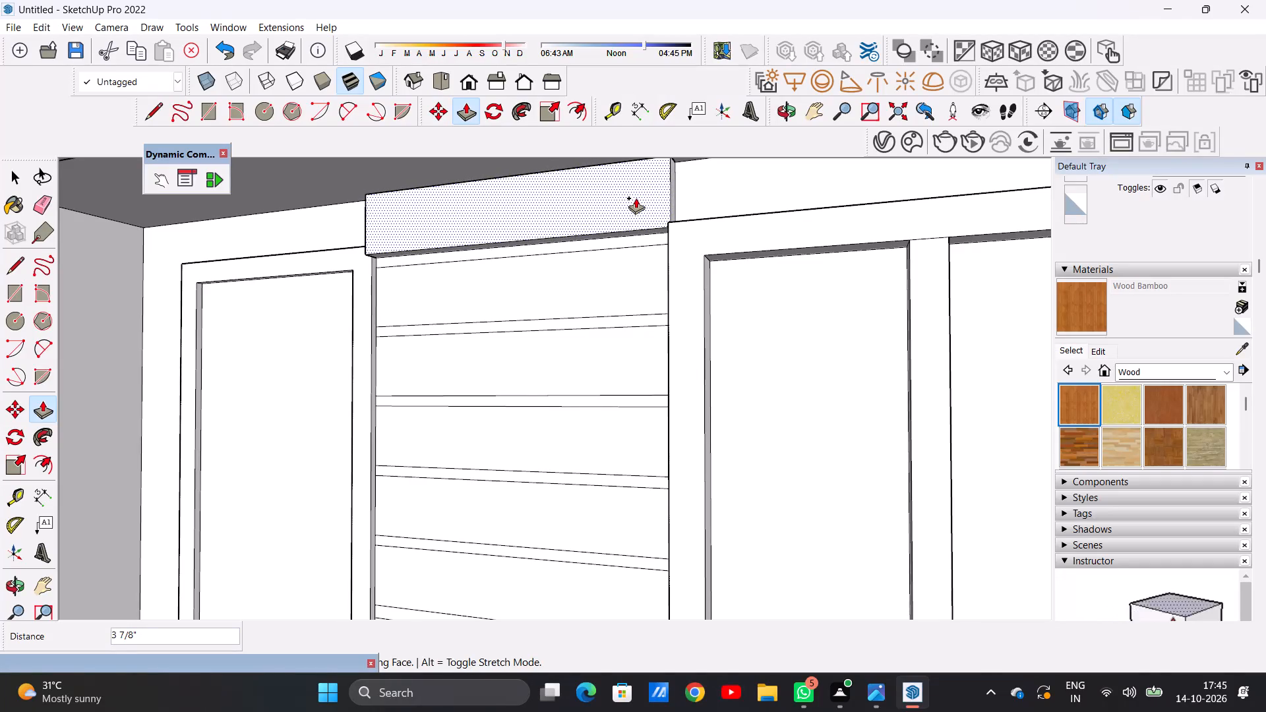
{"action": "left_click", "coordinate": [636, 198]}
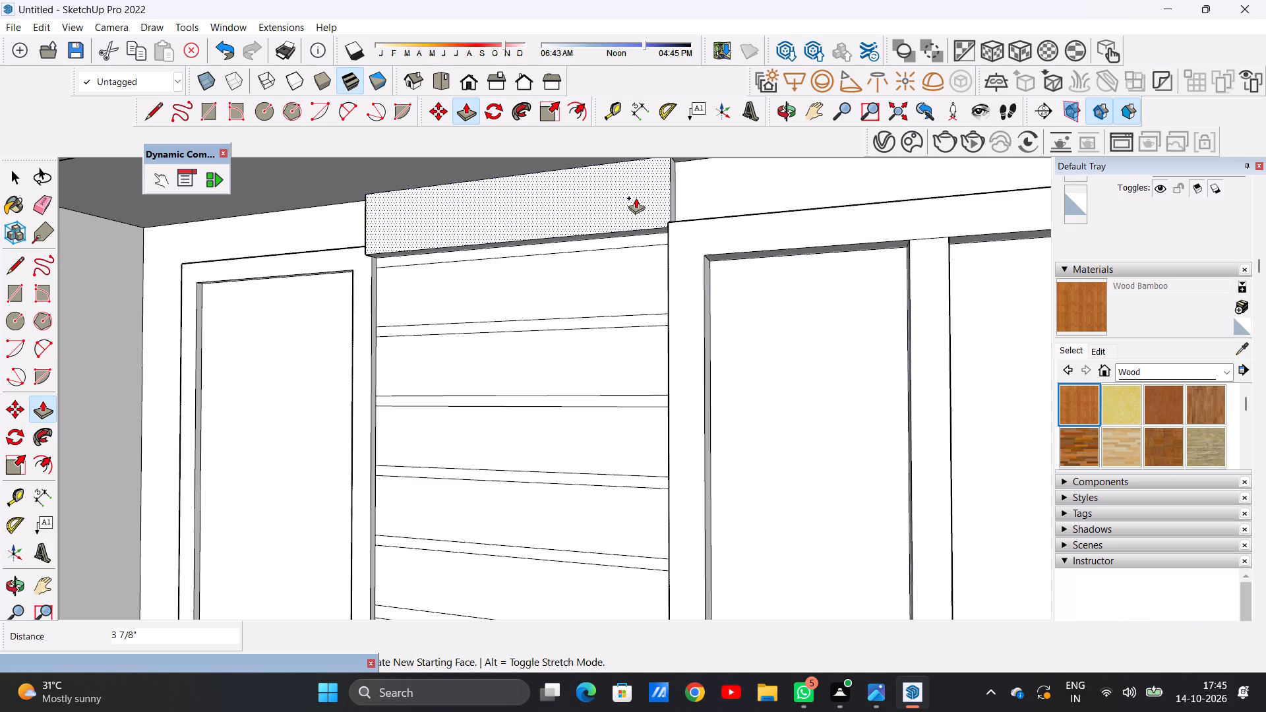
Push/Pull the second, third and fourth panels from the top outward 3 7/8", flush with the topmost panel.
{"action": "left_click", "coordinate": [645, 262]}
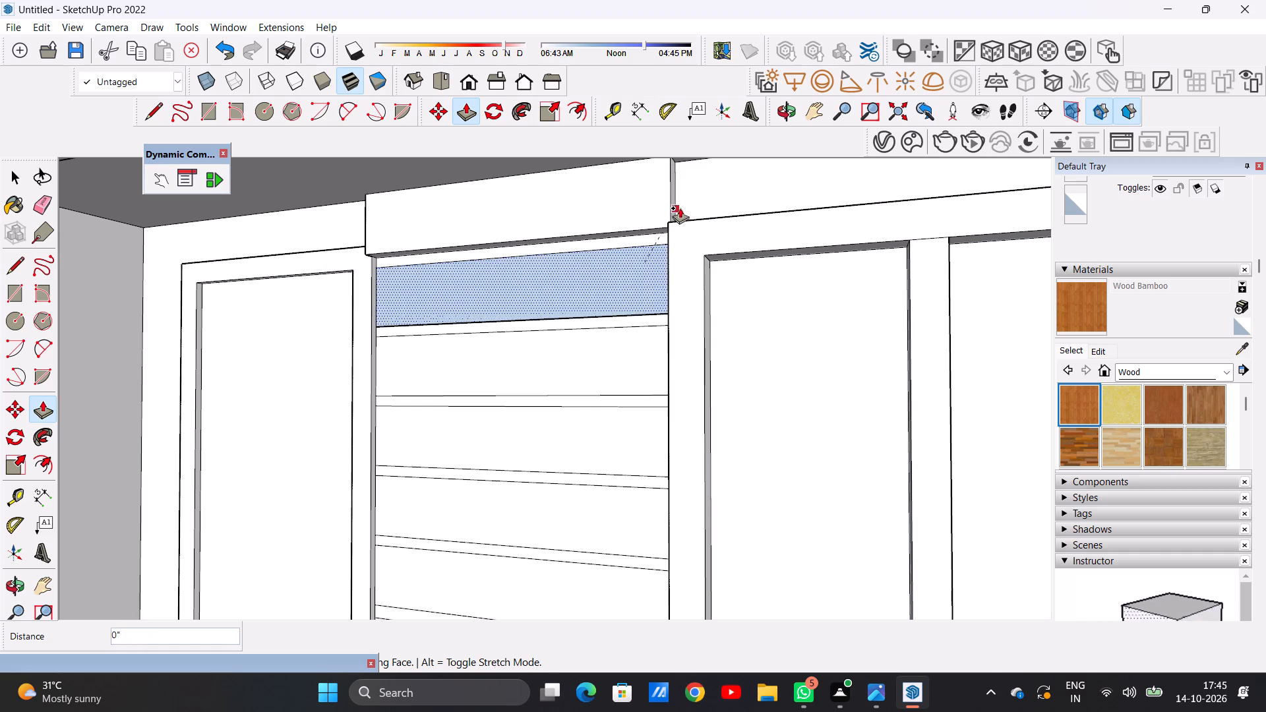
{"action": "left_click", "coordinate": [671, 185]}
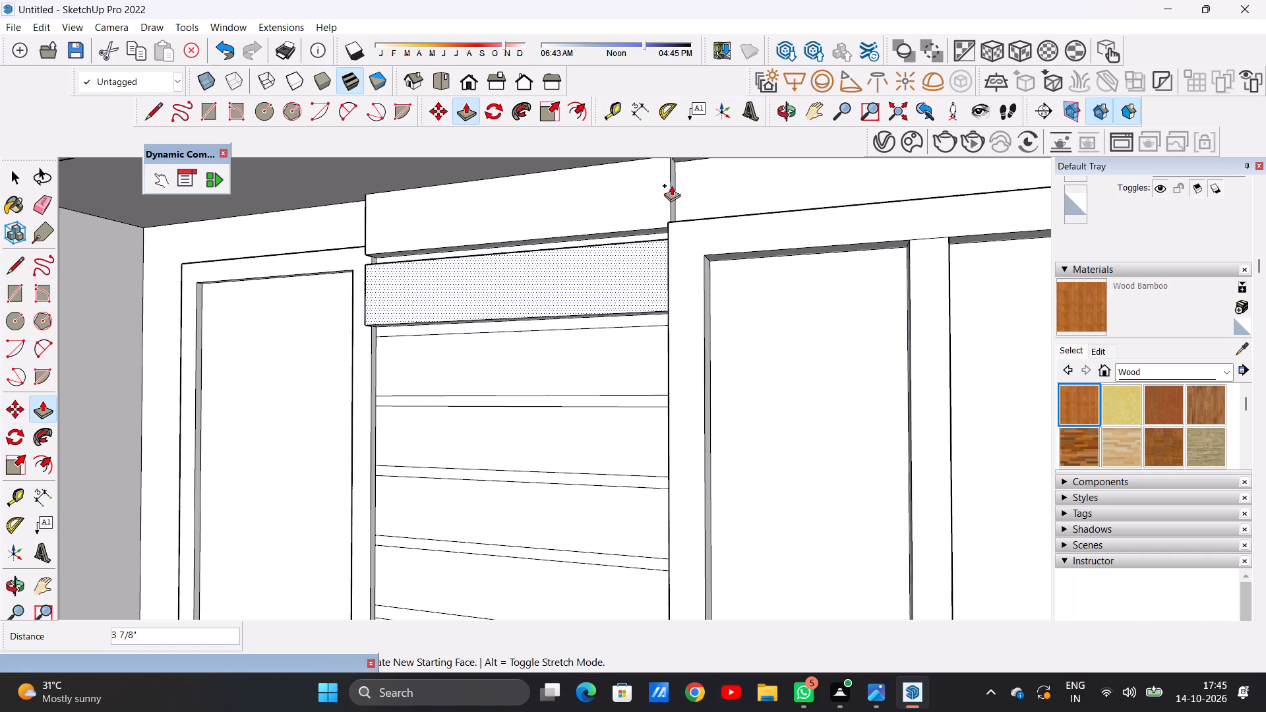
{"action": "scroll", "coordinate": [417, 354], "scroll_direction": "down", "scroll_amount": 4}
{"action": "scroll", "coordinate": [381, 344], "scroll_direction": "up", "scroll_amount": 1}
{"action": "middle_click_drag", "start_coordinate": [382, 345], "coordinate": [663, 382]}
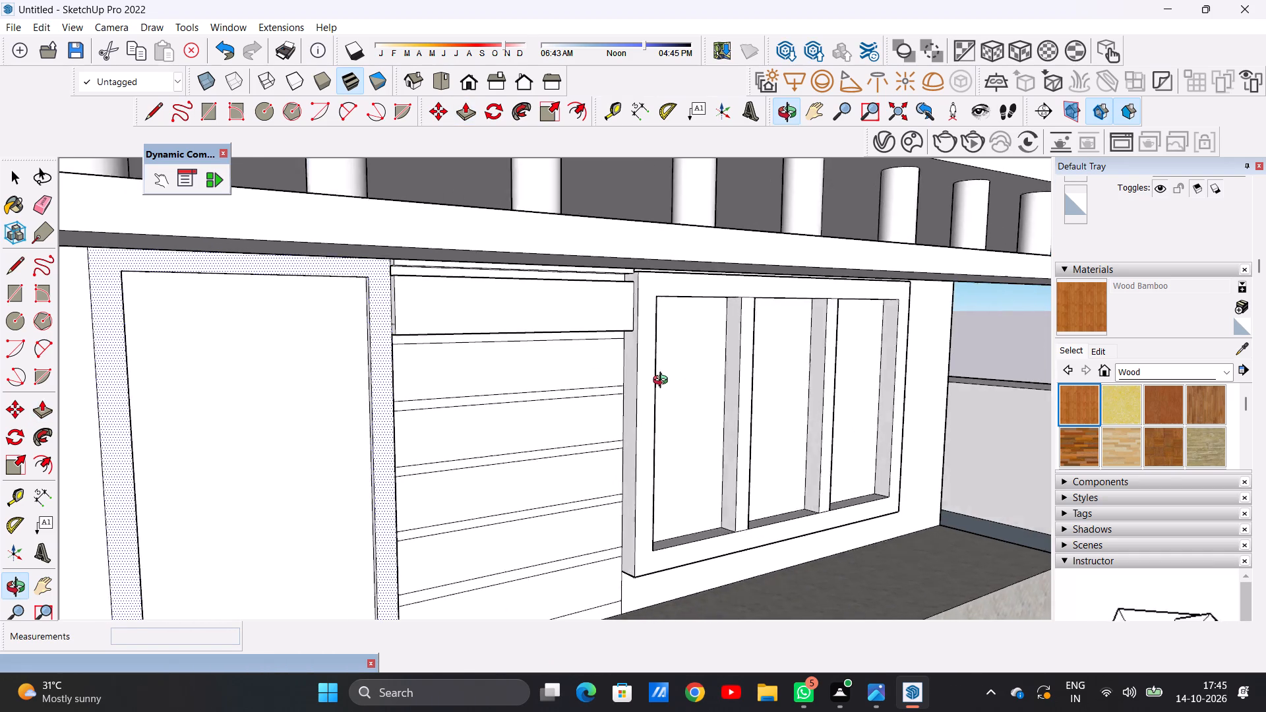
{"action": "middle_click_drag", "start_coordinate": [663, 382], "coordinate": [675, 381]}
{"action": "scroll", "coordinate": [536, 370], "scroll_direction": "down", "scroll_amount": 5}
{"action": "middle_click_drag", "start_coordinate": [423, 376], "coordinate": [481, 368]}
{"action": "scroll", "coordinate": [508, 363], "scroll_direction": "up", "scroll_amount": 4}
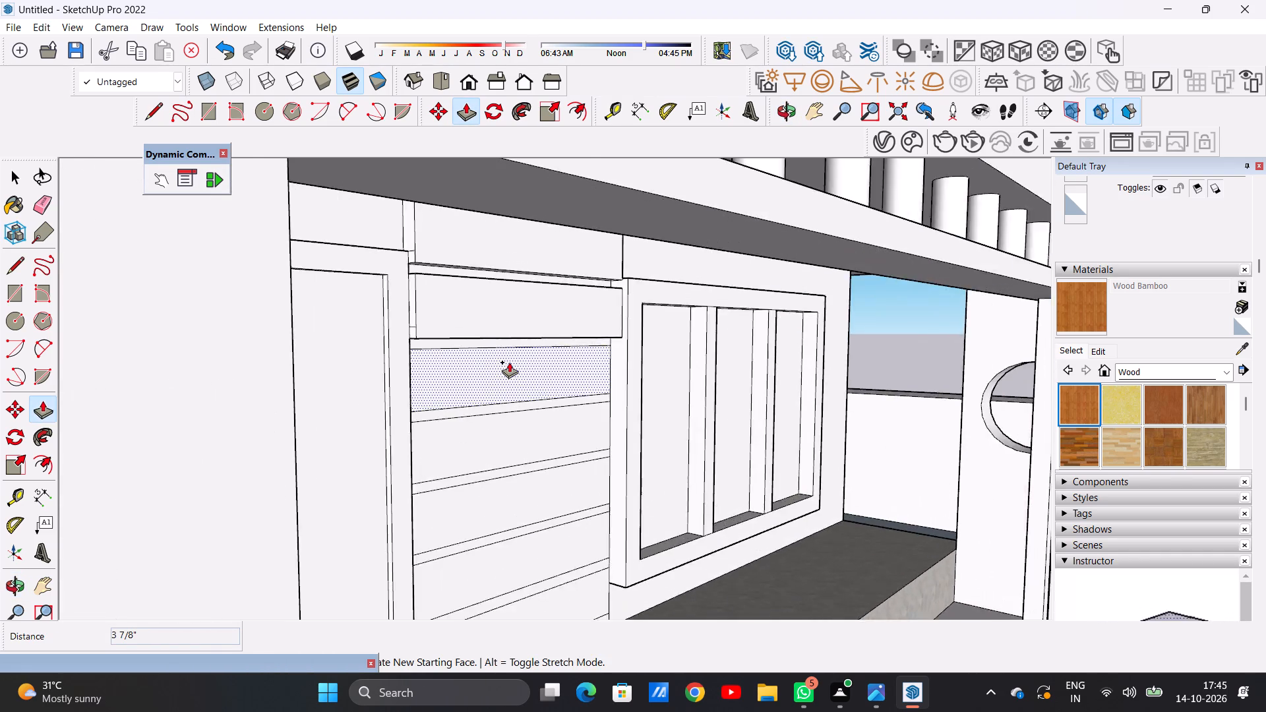
{"action": "scroll", "coordinate": [509, 362], "scroll_direction": "up", "scroll_amount": 7}
{"action": "left_click", "coordinate": [363, 359]}
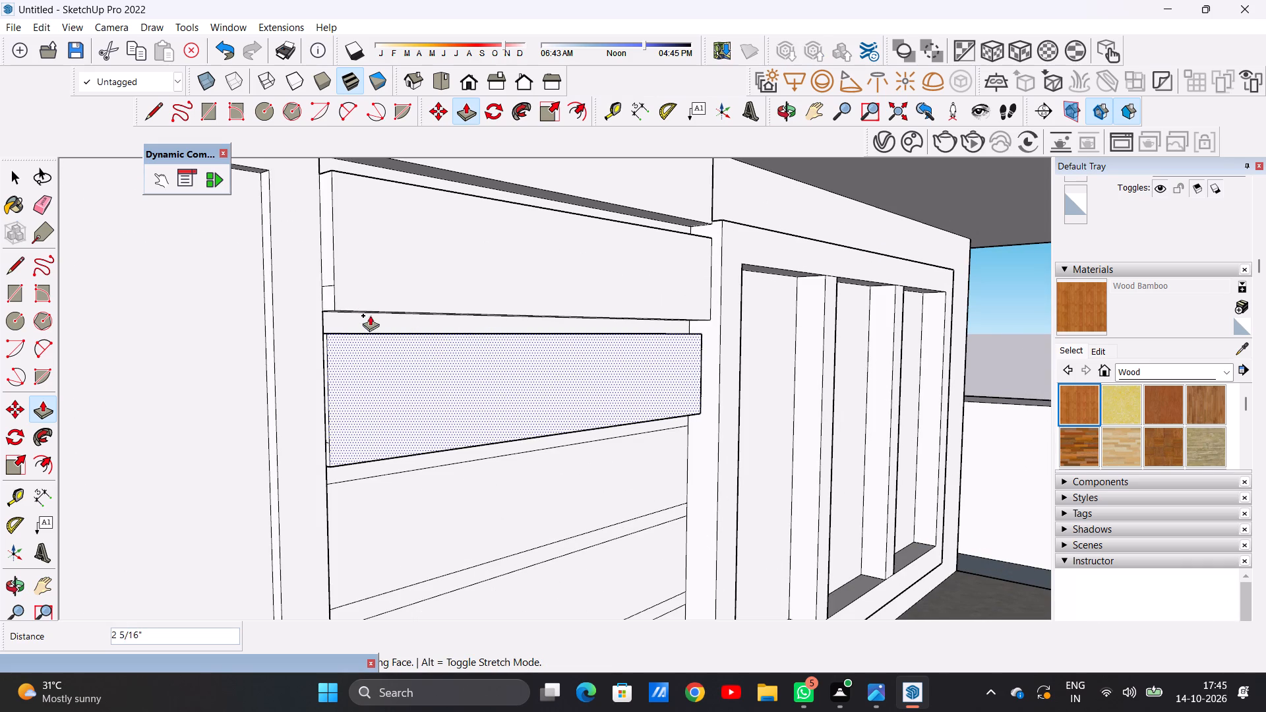
{"action": "left_click", "coordinate": [334, 305]}
{"action": "scroll", "coordinate": [521, 257], "scroll_direction": "down", "scroll_amount": 6}
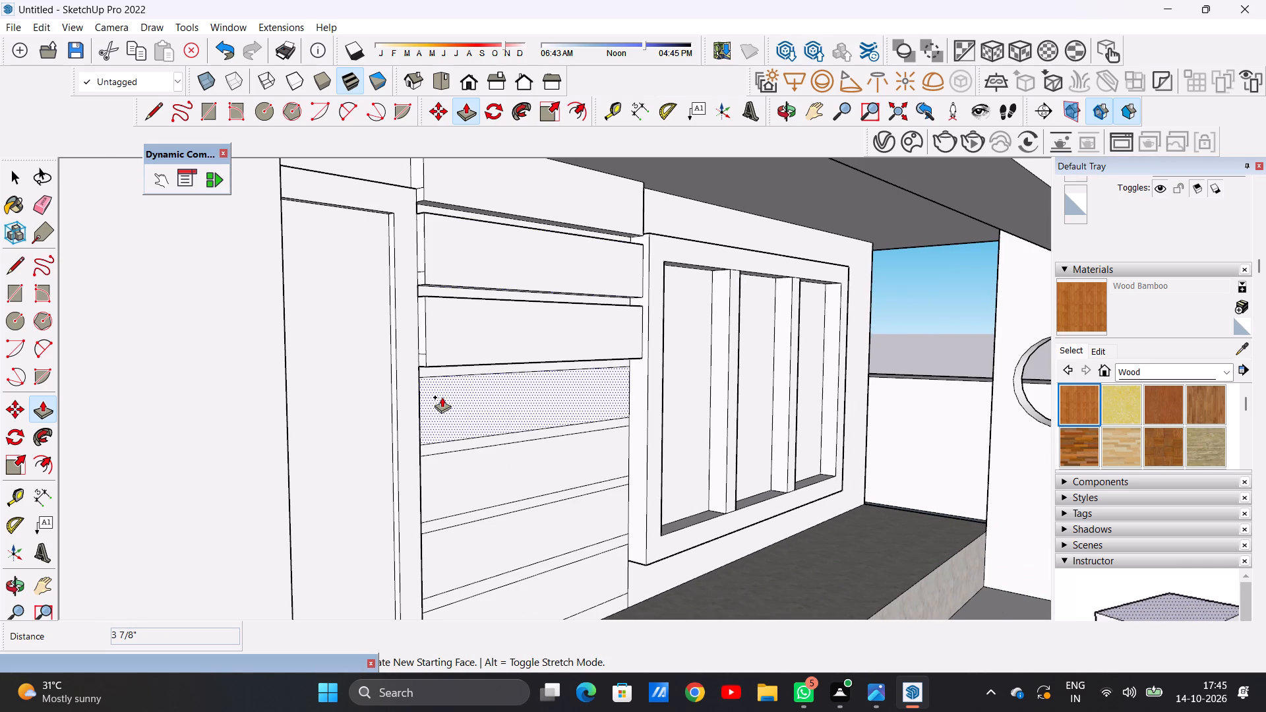
{"action": "scroll", "coordinate": [442, 397], "scroll_direction": "up", "scroll_amount": 10}
{"action": "left_click", "coordinate": [415, 366]}
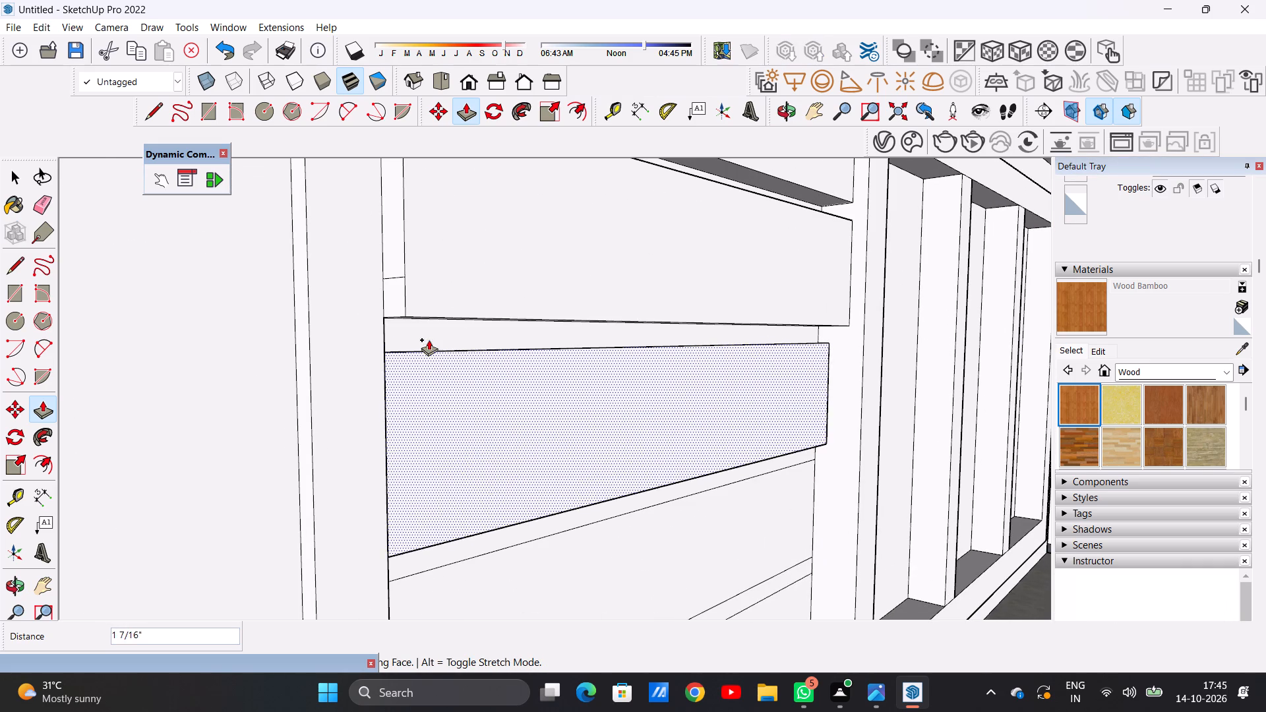
{"action": "left_click", "coordinate": [402, 316]}
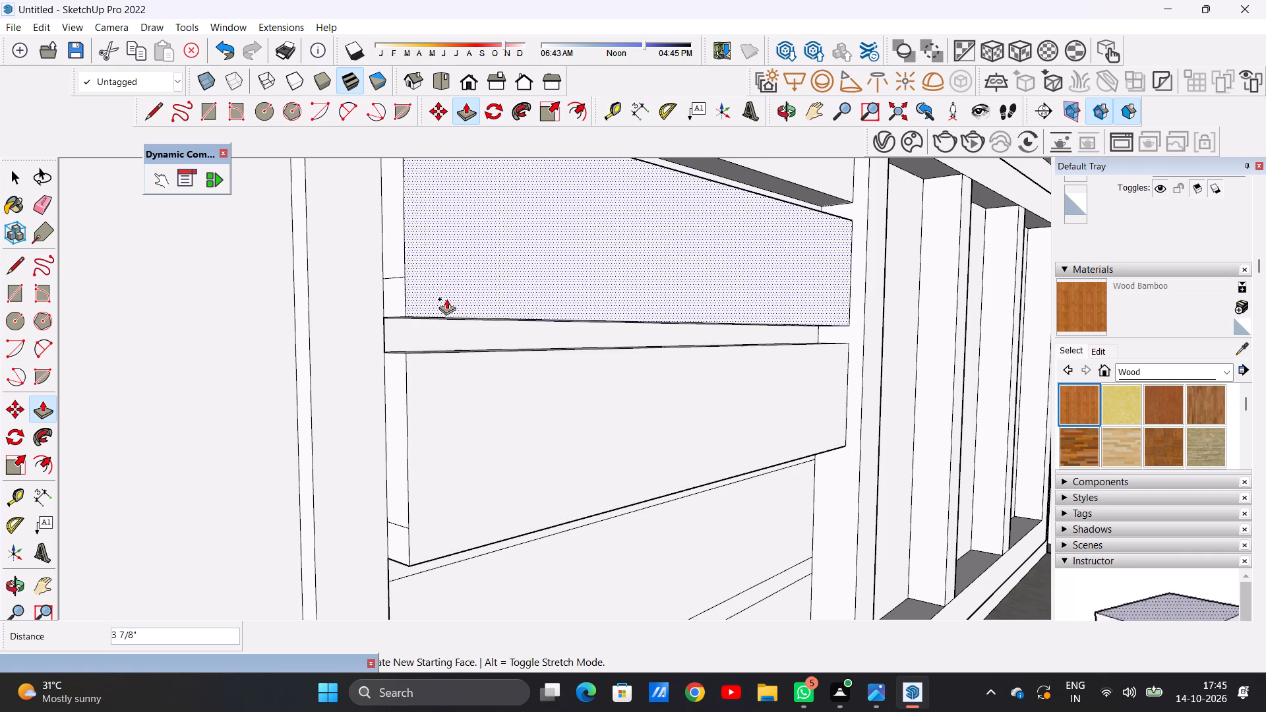
Push/Pull the fifth panel from the top between door and window outward 3 7/8", flush with the panels above.
{"action": "scroll", "coordinate": [484, 290], "scroll_direction": "down", "scroll_amount": 8}
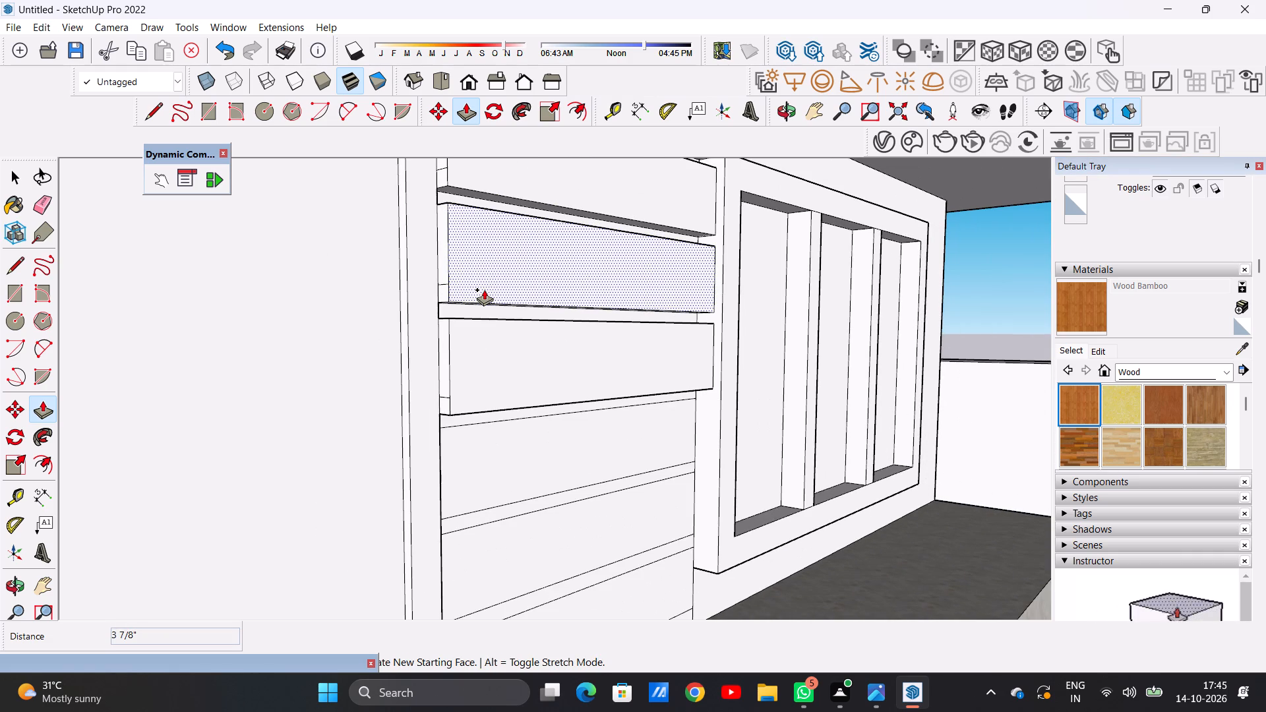
{"action": "scroll", "coordinate": [484, 289], "scroll_direction": "down", "scroll_amount": 1}
{"action": "scroll", "coordinate": [462, 432], "scroll_direction": "up", "scroll_amount": 5}
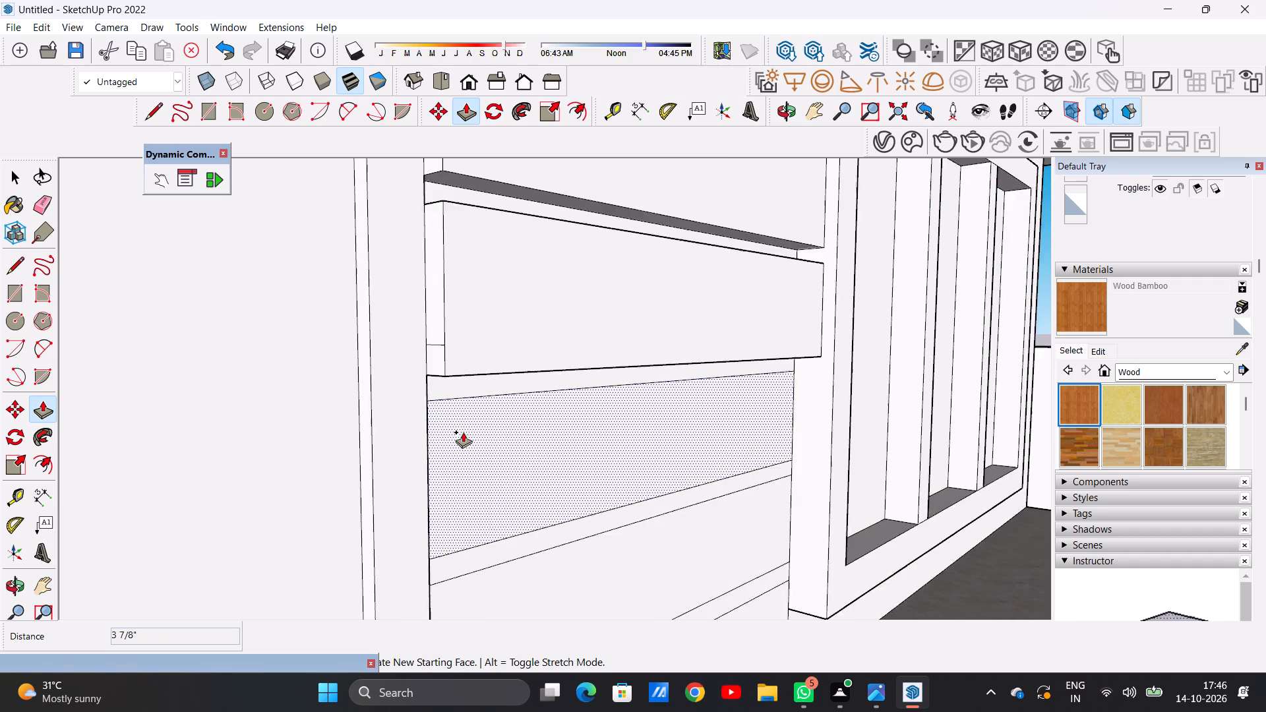
{"action": "scroll", "coordinate": [463, 432], "scroll_direction": "up", "scroll_amount": 4}
{"action": "left_click", "coordinate": [461, 408]}
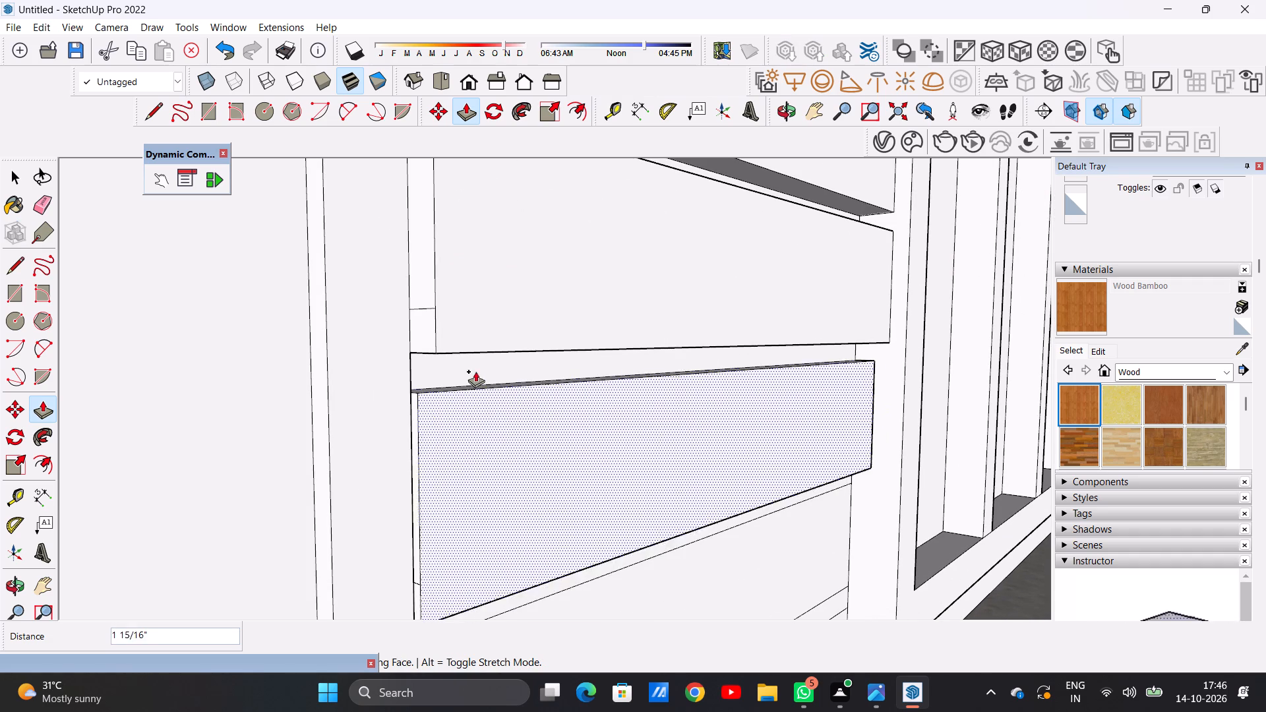
{"action": "left_click", "coordinate": [437, 352]}
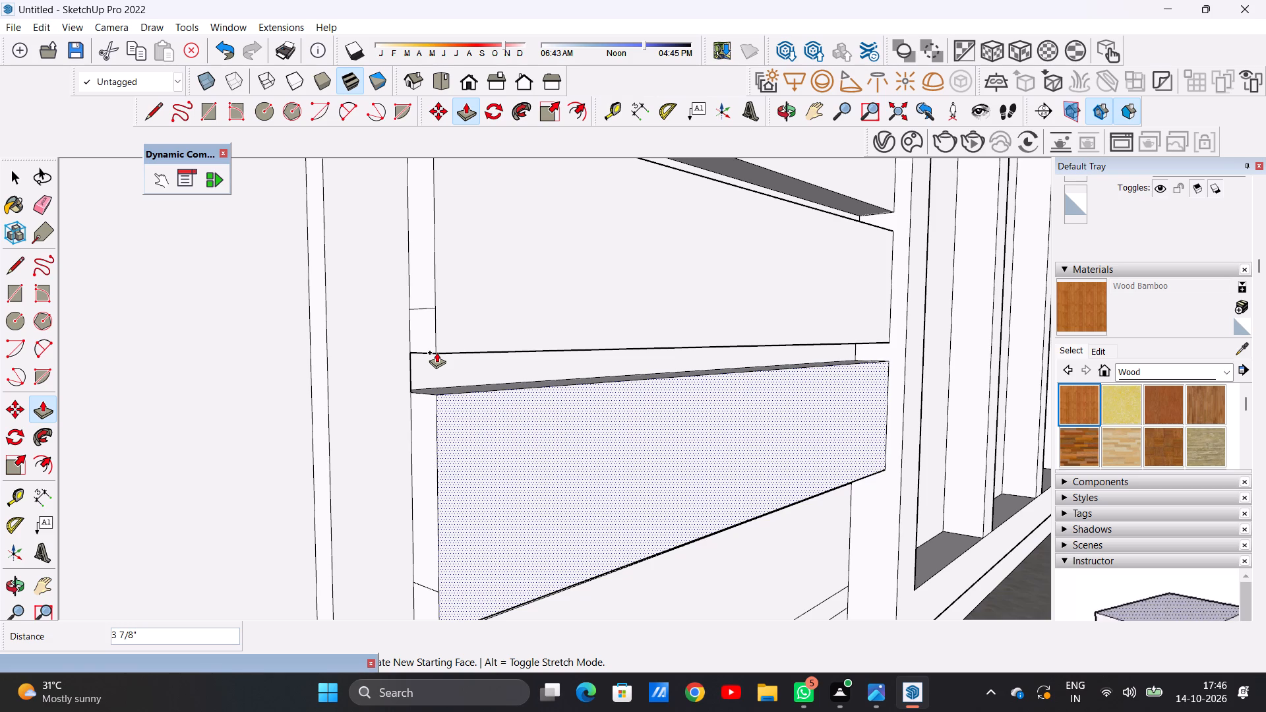
Push/Pull the sixth panel from the top, second from the porch floor, outward 3 7/8", flush with the panel above.
{"action": "scroll", "coordinate": [435, 350], "scroll_direction": "down", "scroll_amount": 9}
{"action": "scroll", "coordinate": [468, 391], "scroll_direction": "up", "scroll_amount": 4}
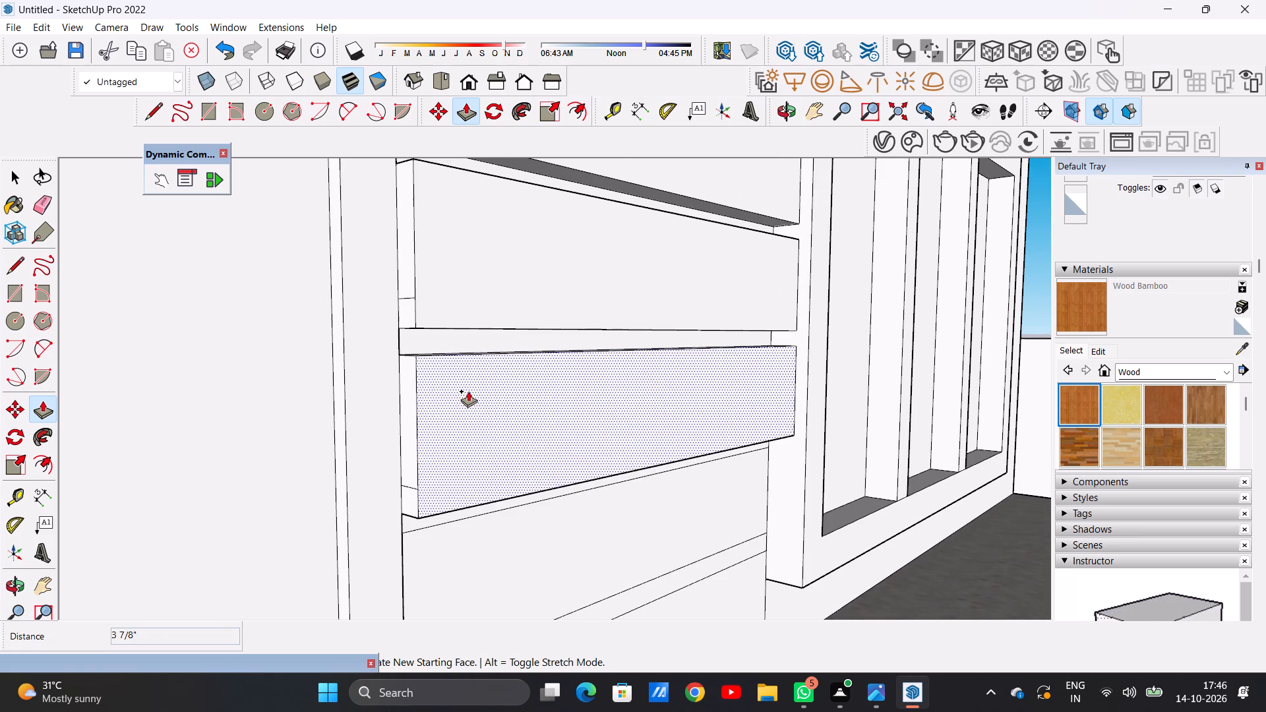
{"action": "scroll", "coordinate": [576, 304], "scroll_direction": "down", "scroll_amount": 11}
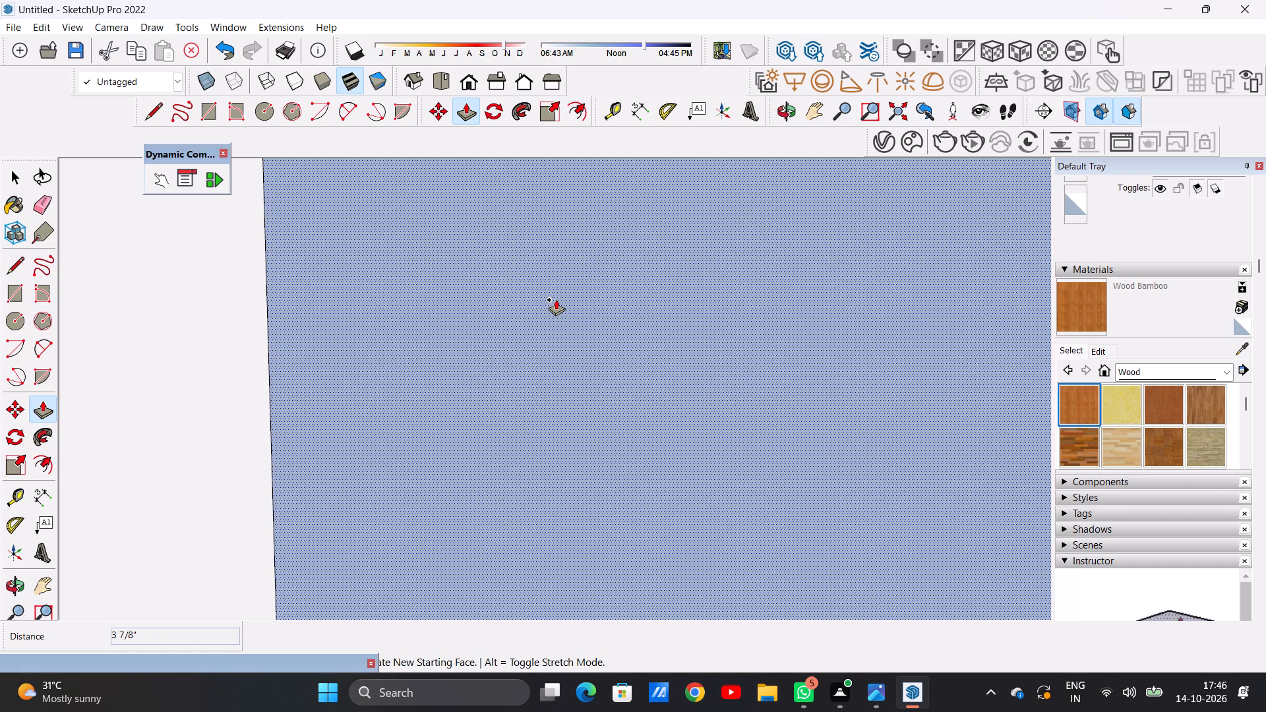
{"action": "key", "text": "space"}
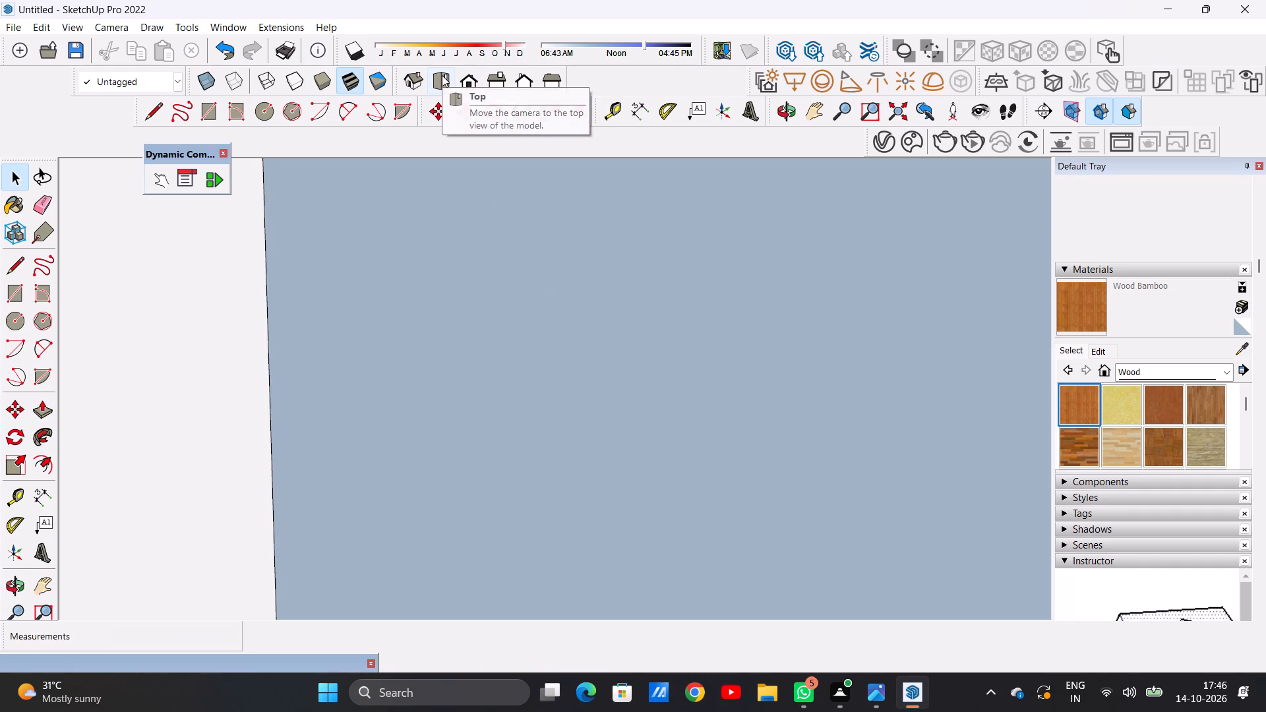
{"action": "left_click", "coordinate": [462, 82]}
{"action": "scroll", "coordinate": [485, 504], "scroll_direction": "down", "scroll_amount": 10}
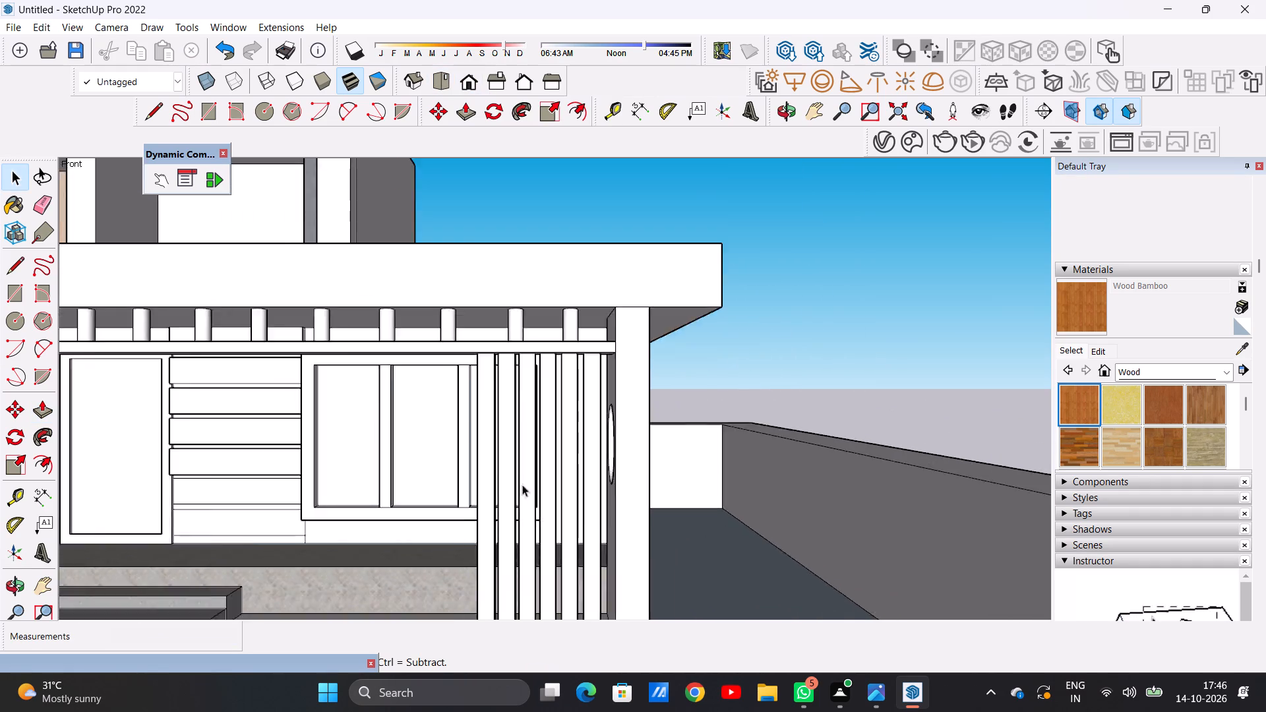
{"action": "scroll", "coordinate": [522, 485], "scroll_direction": "down", "scroll_amount": 8}
{"action": "scroll", "coordinate": [382, 479], "scroll_direction": "up", "scroll_amount": 5}
{"action": "middle_click_drag", "start_coordinate": [328, 473], "coordinate": [552, 498]}
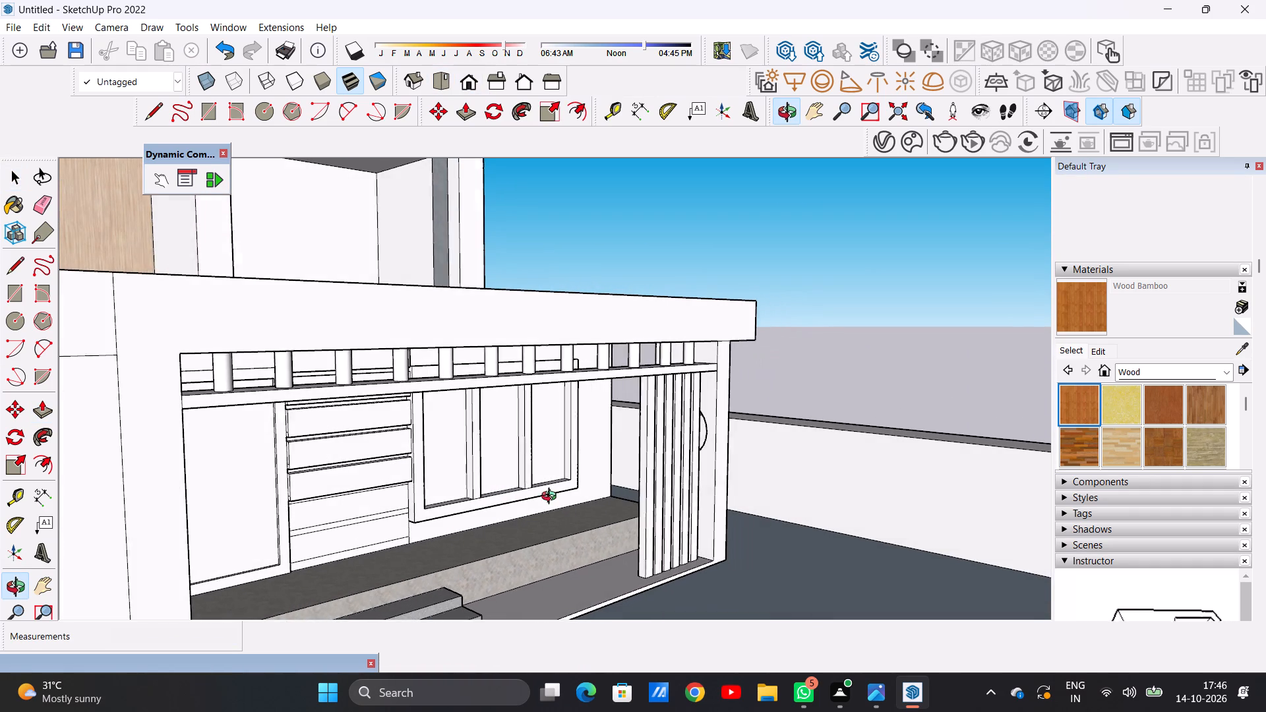
{"action": "middle_click_drag", "start_coordinate": [552, 498], "coordinate": [555, 498]}
{"action": "scroll", "coordinate": [269, 500], "scroll_direction": "up", "scroll_amount": 7}
{"action": "scroll", "coordinate": [326, 521], "scroll_direction": "up", "scroll_amount": 3}
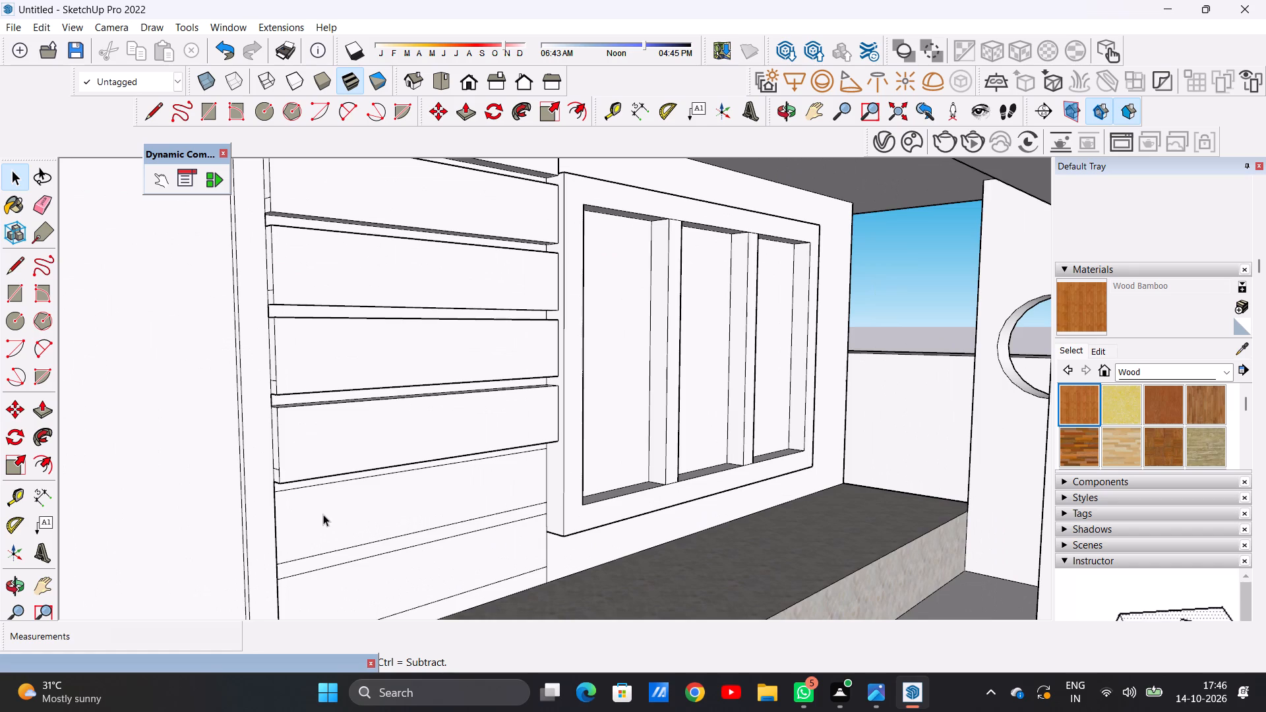
{"action": "scroll", "coordinate": [308, 496], "scroll_direction": "up", "scroll_amount": 2}
{"action": "key", "text": "p"}
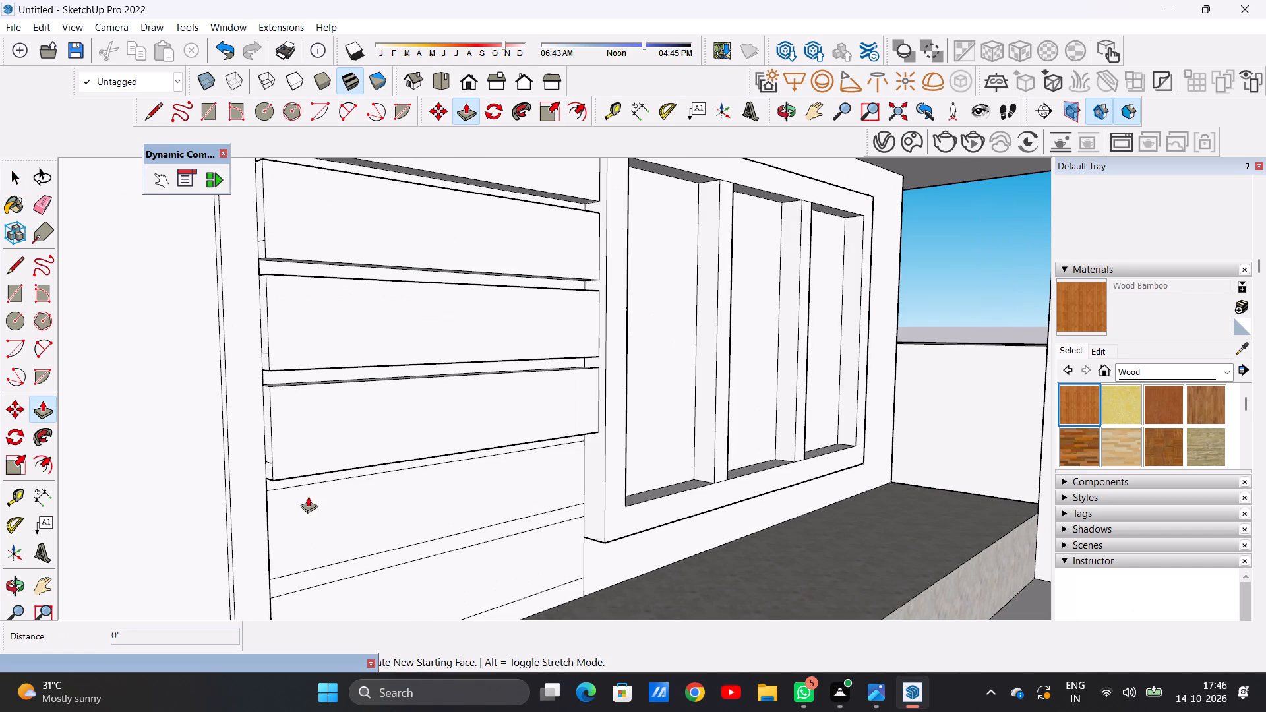
{"action": "left_click", "coordinate": [300, 504]}
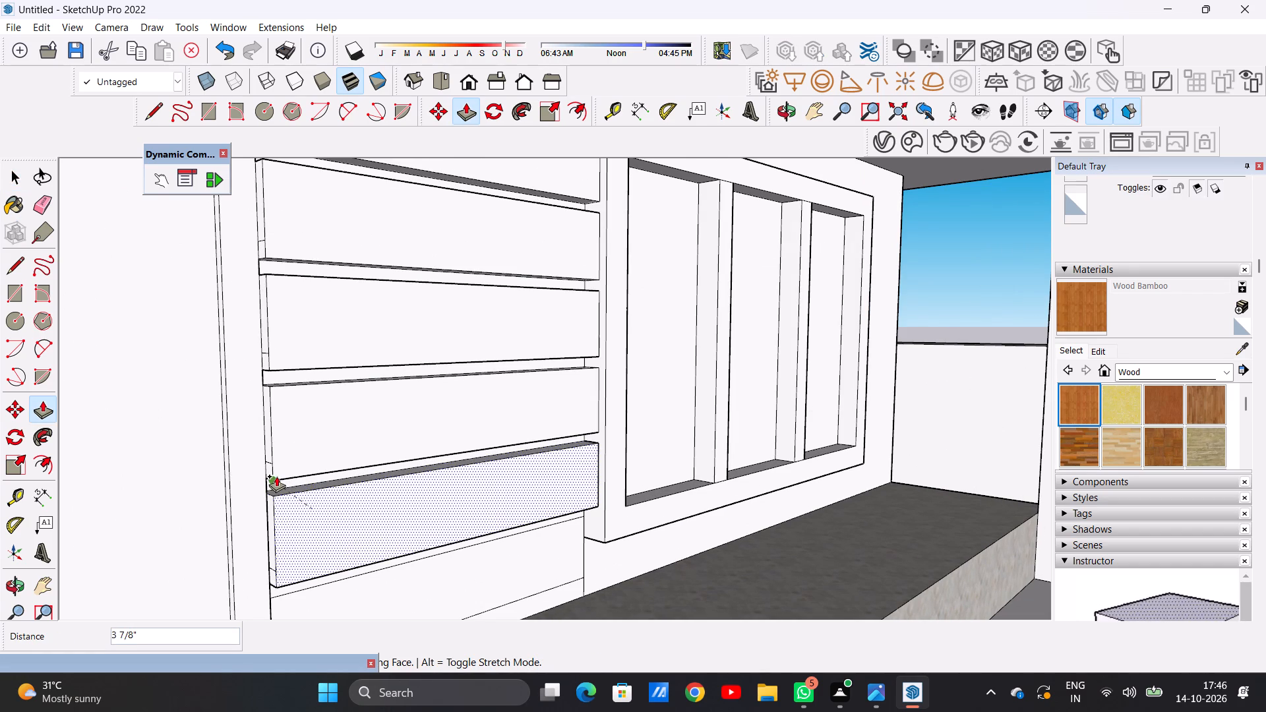
{"action": "left_click", "coordinate": [276, 476]}
Push/Pull the lowest panel just above the porch floor outward until it is flush with the panel above.
{"action": "scroll", "coordinate": [361, 386], "scroll_direction": "down", "scroll_amount": 3}
{"action": "scroll", "coordinate": [361, 382], "scroll_direction": "up", "scroll_amount": 1}
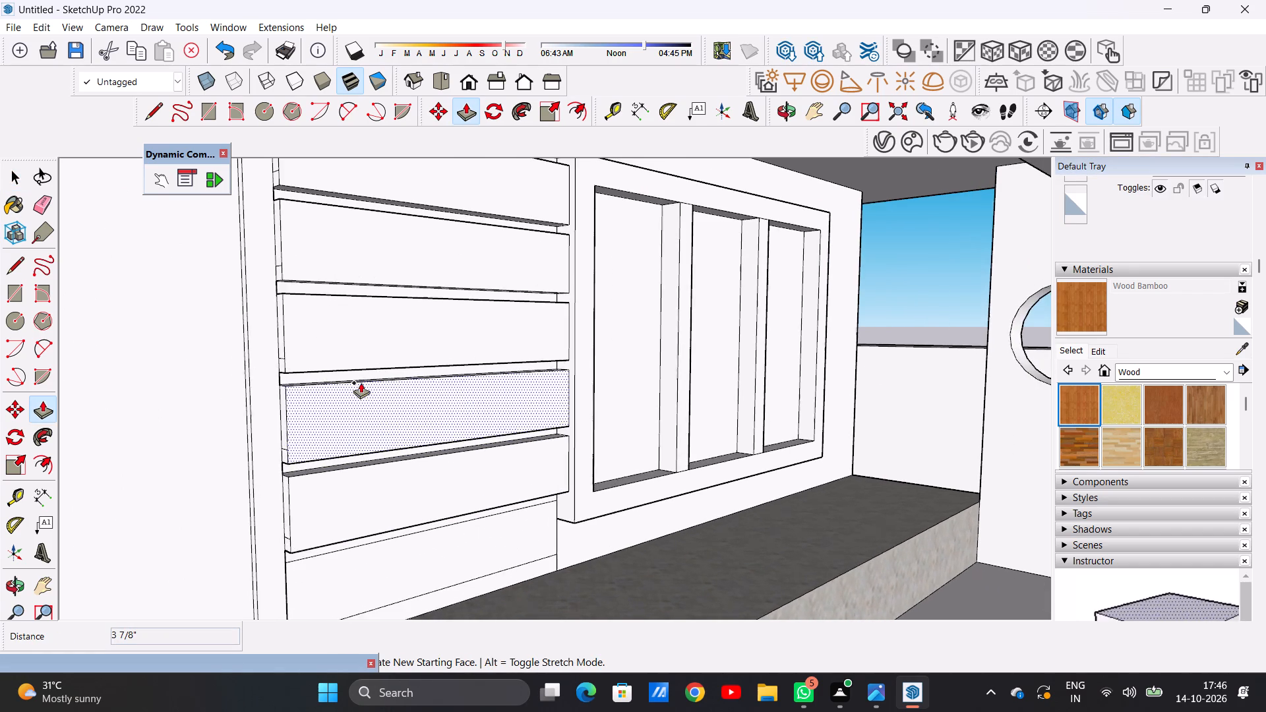
{"action": "scroll", "coordinate": [323, 559], "scroll_direction": "up", "scroll_amount": 1}
{"action": "scroll", "coordinate": [323, 560], "scroll_direction": "down", "scroll_amount": 1}
{"action": "scroll", "coordinate": [323, 560], "scroll_direction": "up", "scroll_amount": 6}
{"action": "left_click", "coordinate": [308, 573]}
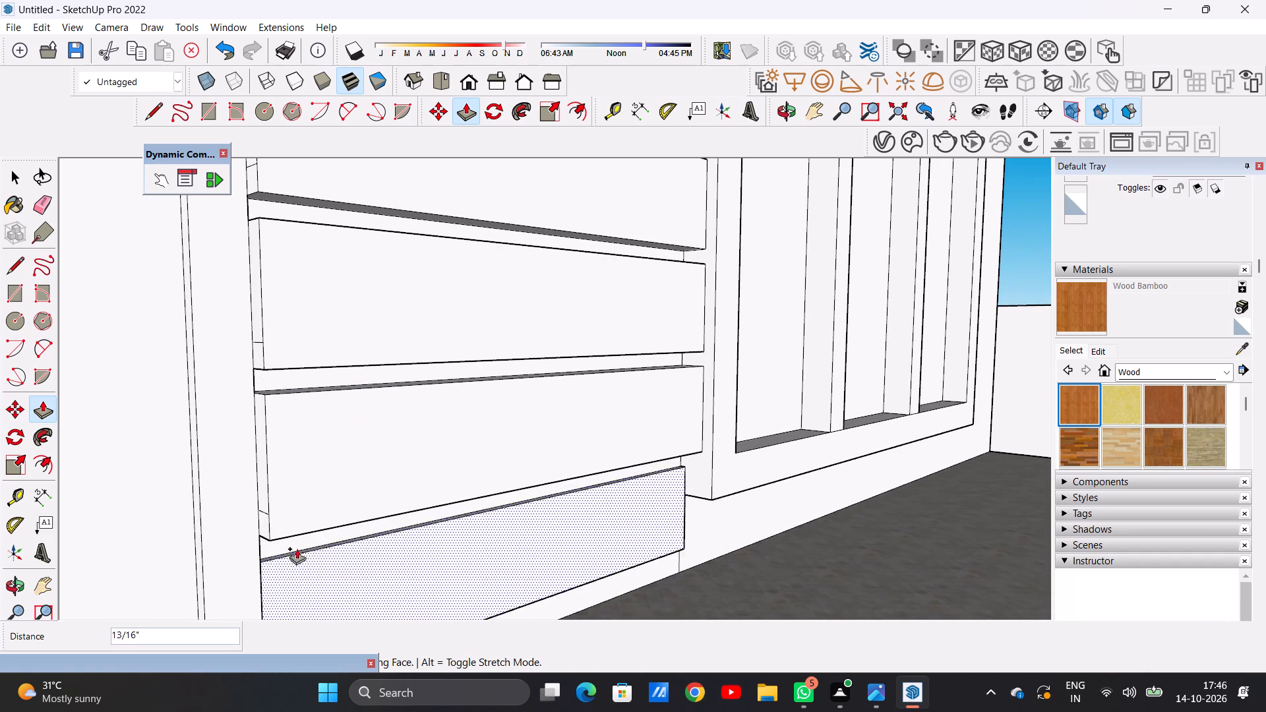
{"action": "left_click", "coordinate": [273, 541]}
{"action": "key", "text": "space"}
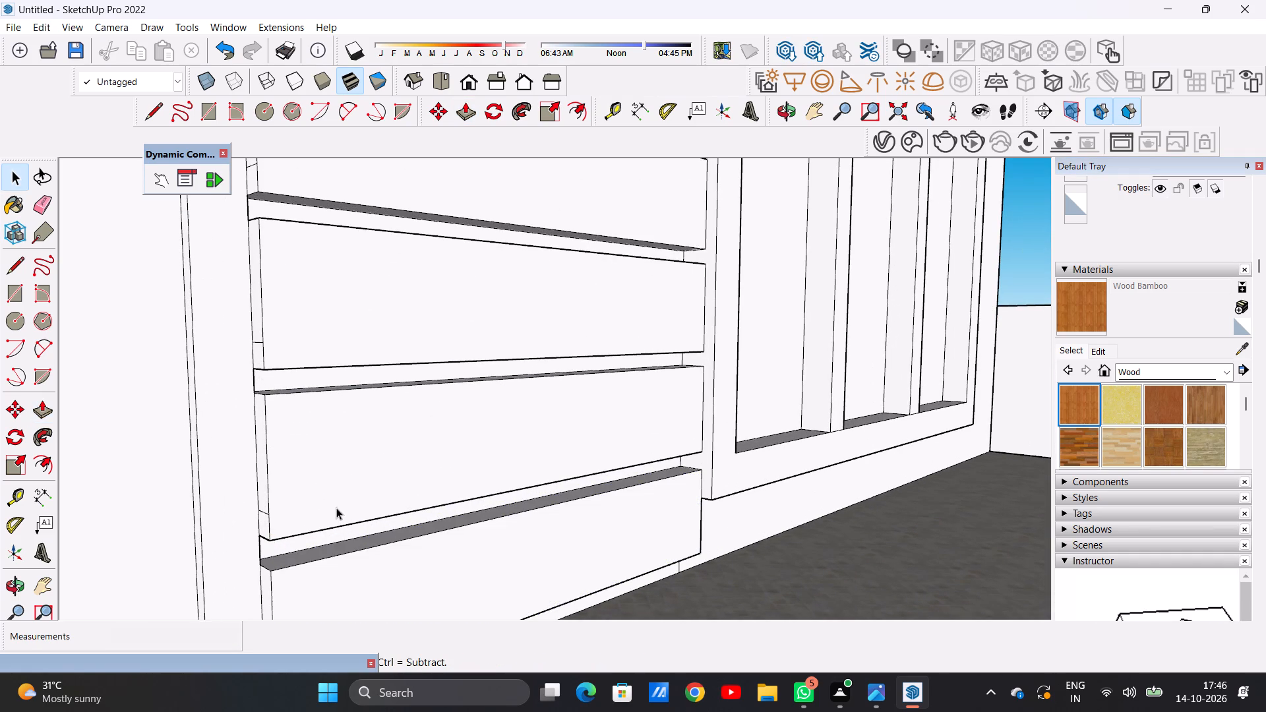
Erase the stray short edge across the door-side end face of the topmost horizontal panel.
{"action": "scroll", "coordinate": [398, 423], "scroll_direction": "down", "scroll_amount": 5}
{"action": "scroll", "coordinate": [445, 396], "scroll_direction": "down", "scroll_amount": 9}
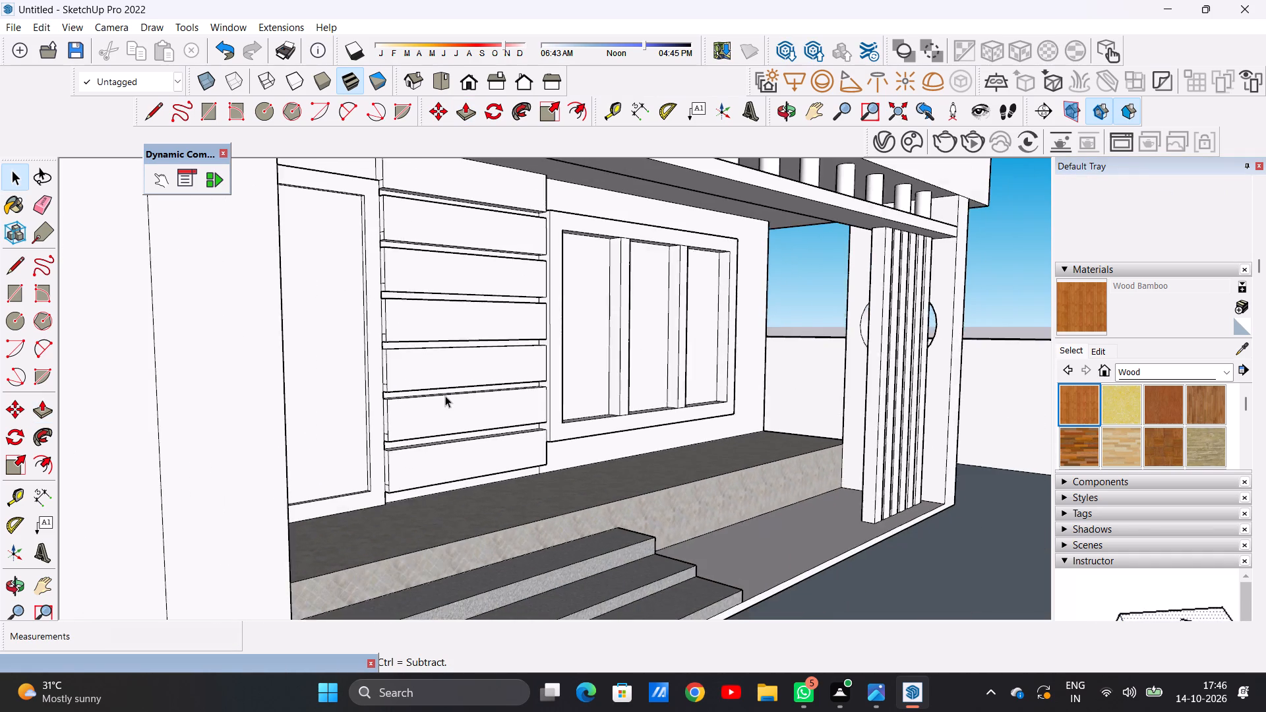
{"action": "scroll", "coordinate": [445, 396], "scroll_direction": "down", "scroll_amount": 2}
{"action": "scroll", "coordinate": [440, 262], "scroll_direction": "up", "scroll_amount": 4}
{"action": "middle_click_drag", "start_coordinate": [440, 262], "coordinate": [438, 260]}
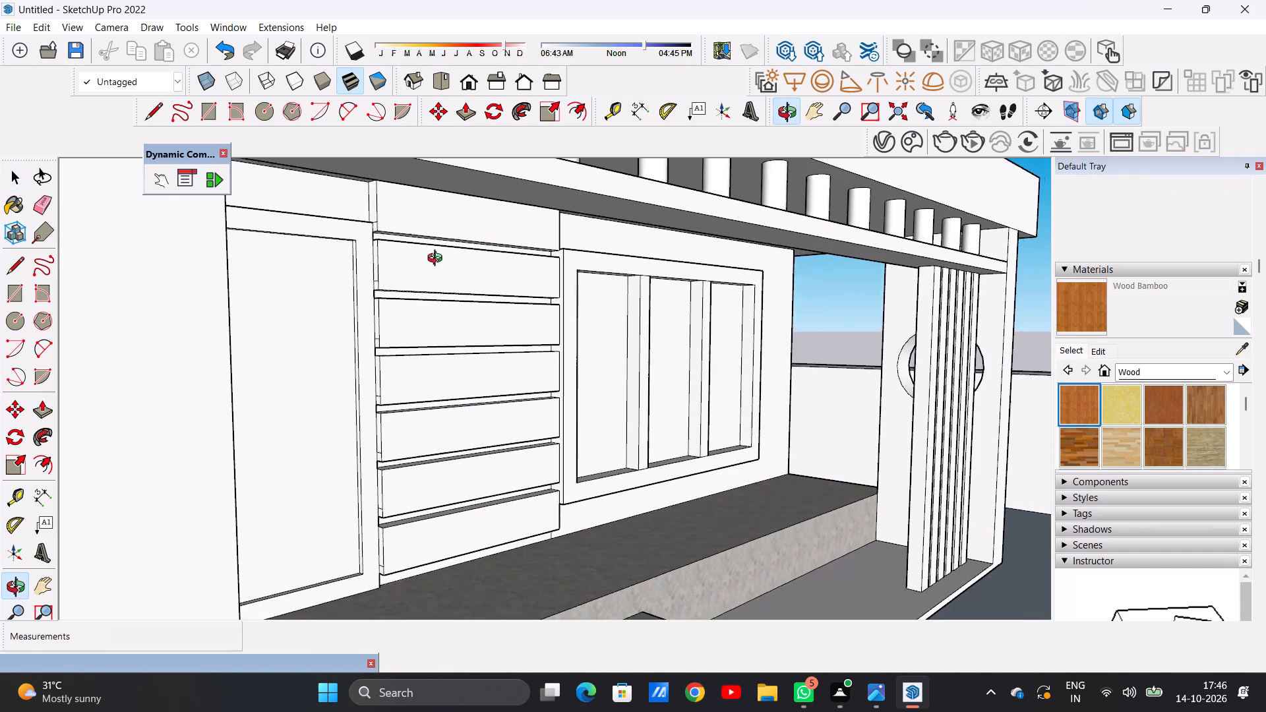
{"action": "middle_click_drag", "start_coordinate": [438, 260], "coordinate": [409, 258]}
{"action": "scroll", "coordinate": [404, 252], "scroll_direction": "up", "scroll_amount": 10}
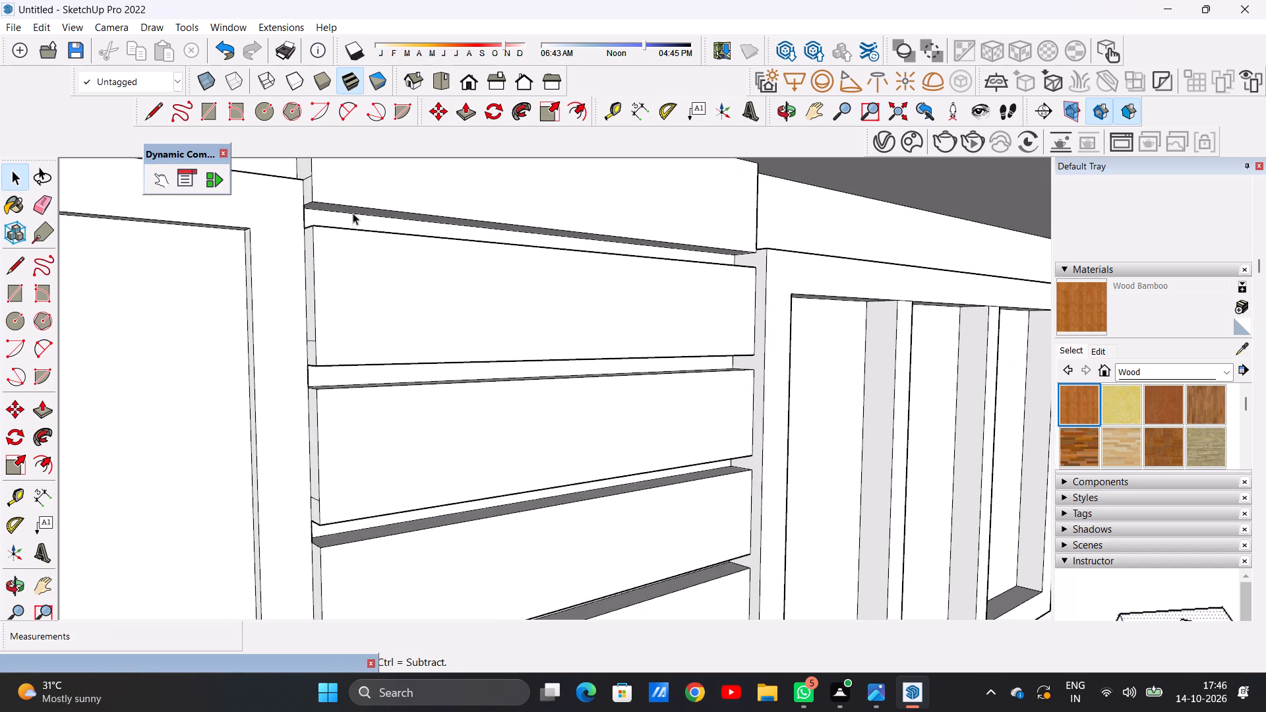
{"action": "middle_click_drag", "start_coordinate": [353, 213], "coordinate": [421, 272]}
{"action": "scroll", "coordinate": [338, 225], "scroll_direction": "up", "scroll_amount": 5}
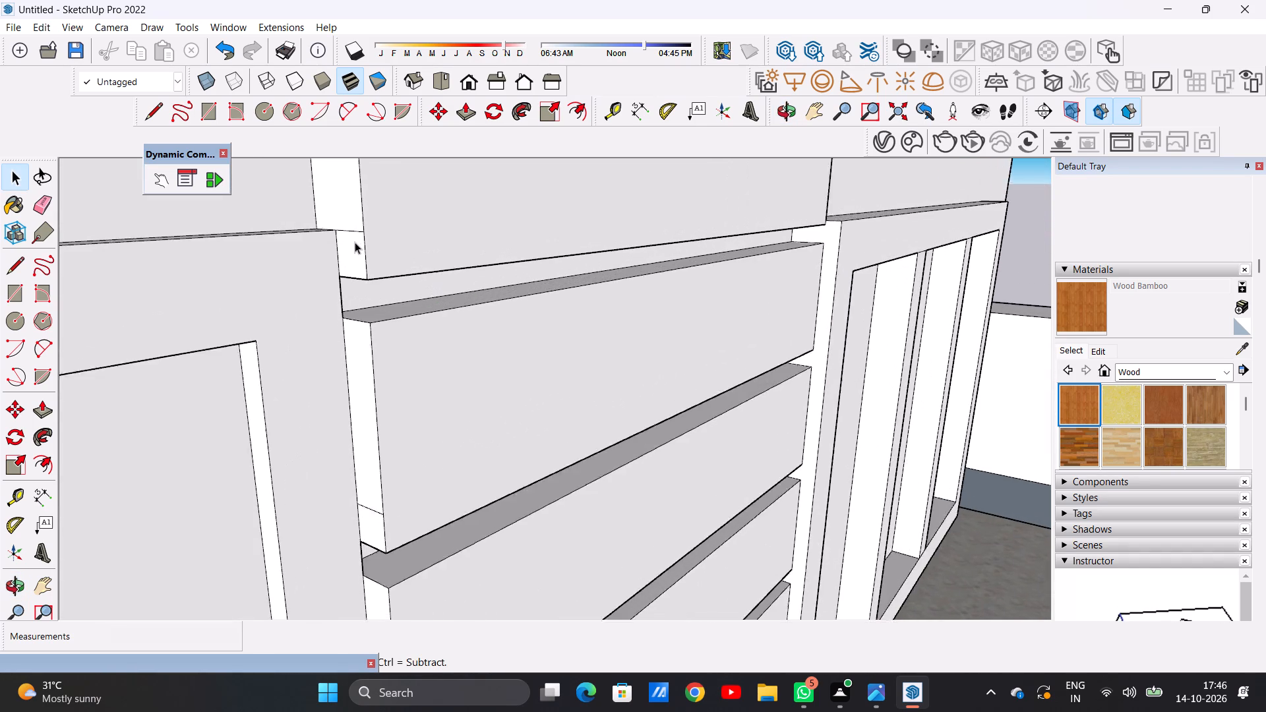
{"action": "scroll", "coordinate": [355, 242], "scroll_direction": "up", "scroll_amount": 4}
{"action": "key", "text": "e"}
{"action": "left_click_drag", "start_coordinate": [349, 219], "coordinate": [346, 236]}
Erase the stray short edges across the door-side end faces of the second and third panels from the top.
{"action": "scroll", "coordinate": [355, 227], "scroll_direction": "down", "scroll_amount": 6}
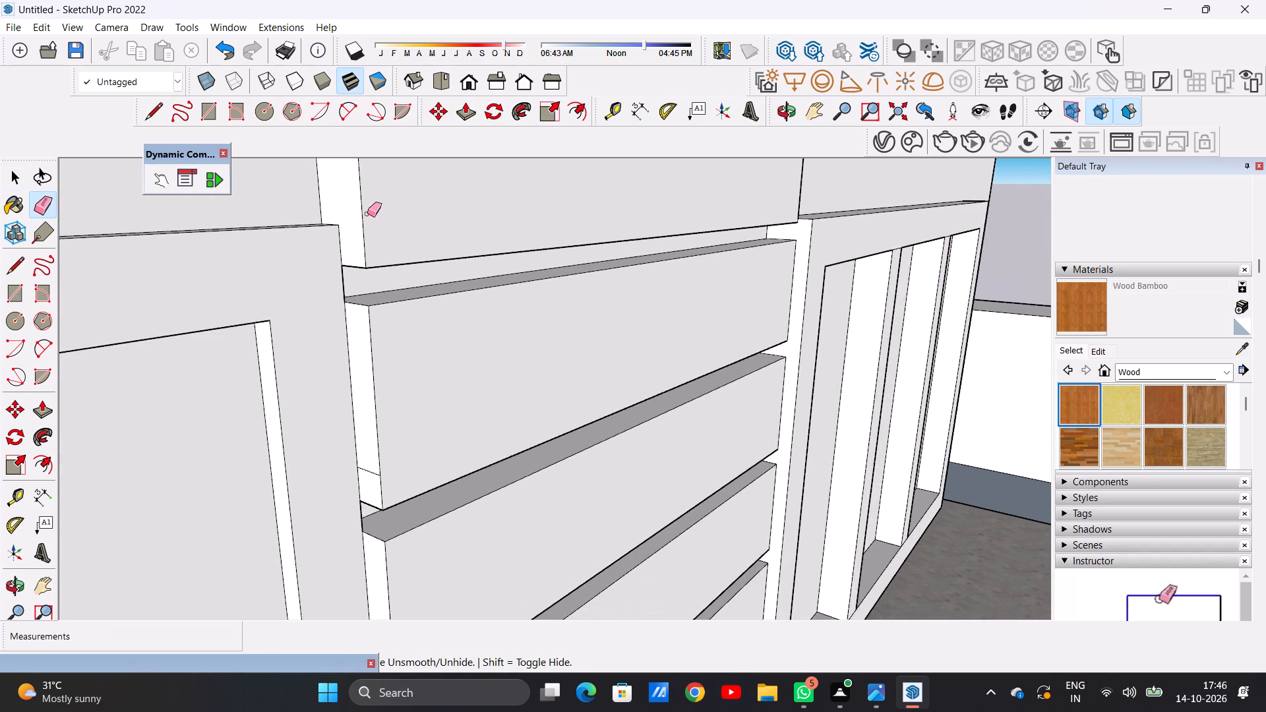
{"action": "scroll", "coordinate": [367, 214], "scroll_direction": "down", "scroll_amount": 5}
{"action": "scroll", "coordinate": [374, 382], "scroll_direction": "up", "scroll_amount": 16}
{"action": "left_click_drag", "start_coordinate": [357, 352], "coordinate": [352, 367]}
{"action": "scroll", "coordinate": [436, 305], "scroll_direction": "down", "scroll_amount": 17}
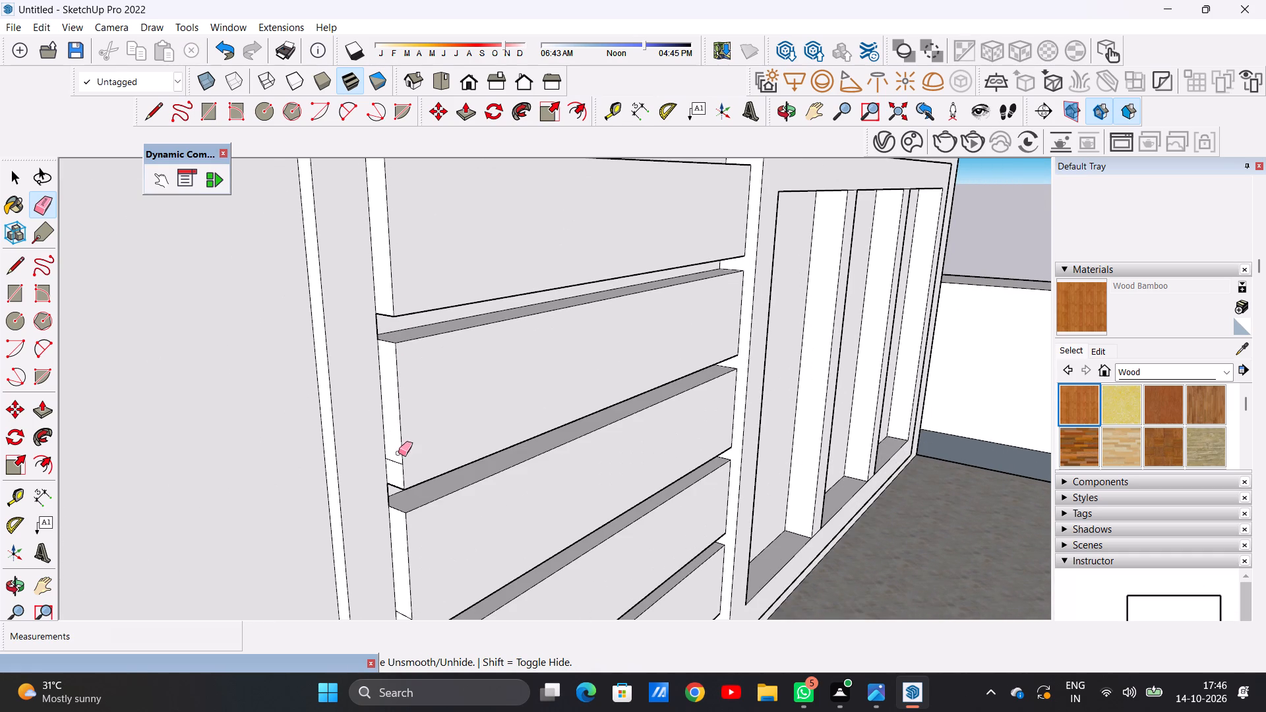
{"action": "scroll", "coordinate": [399, 504], "scroll_direction": "up", "scroll_amount": 7}
{"action": "scroll", "coordinate": [399, 433], "scroll_direction": "up", "scroll_amount": 7}
{"action": "left_click_drag", "start_coordinate": [403, 380], "coordinate": [398, 407]}
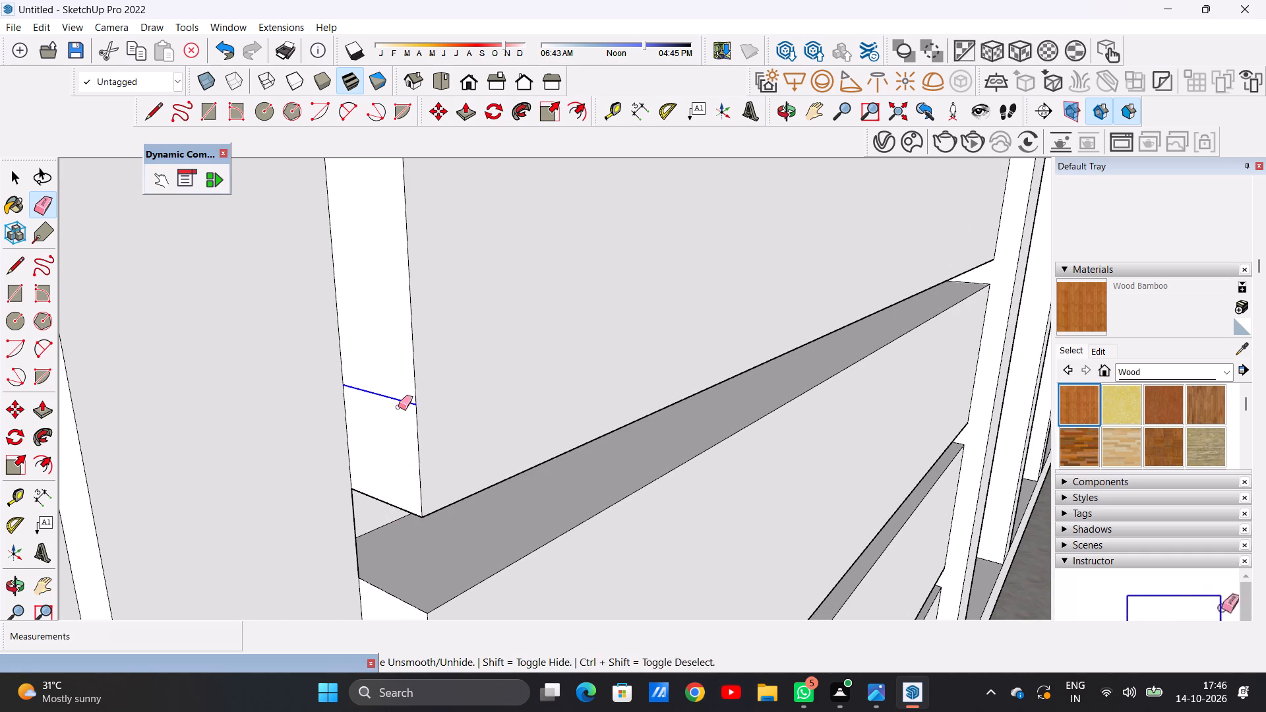
{"action": "left_click_drag", "start_coordinate": [398, 407], "coordinate": [398, 408]}
Erase the stray short edge across the door-side end face of the fourth panel from the top.
{"action": "scroll", "coordinate": [489, 289], "scroll_direction": "down", "scroll_amount": 13}
{"action": "scroll", "coordinate": [423, 320], "scroll_direction": "down", "scroll_amount": 9}
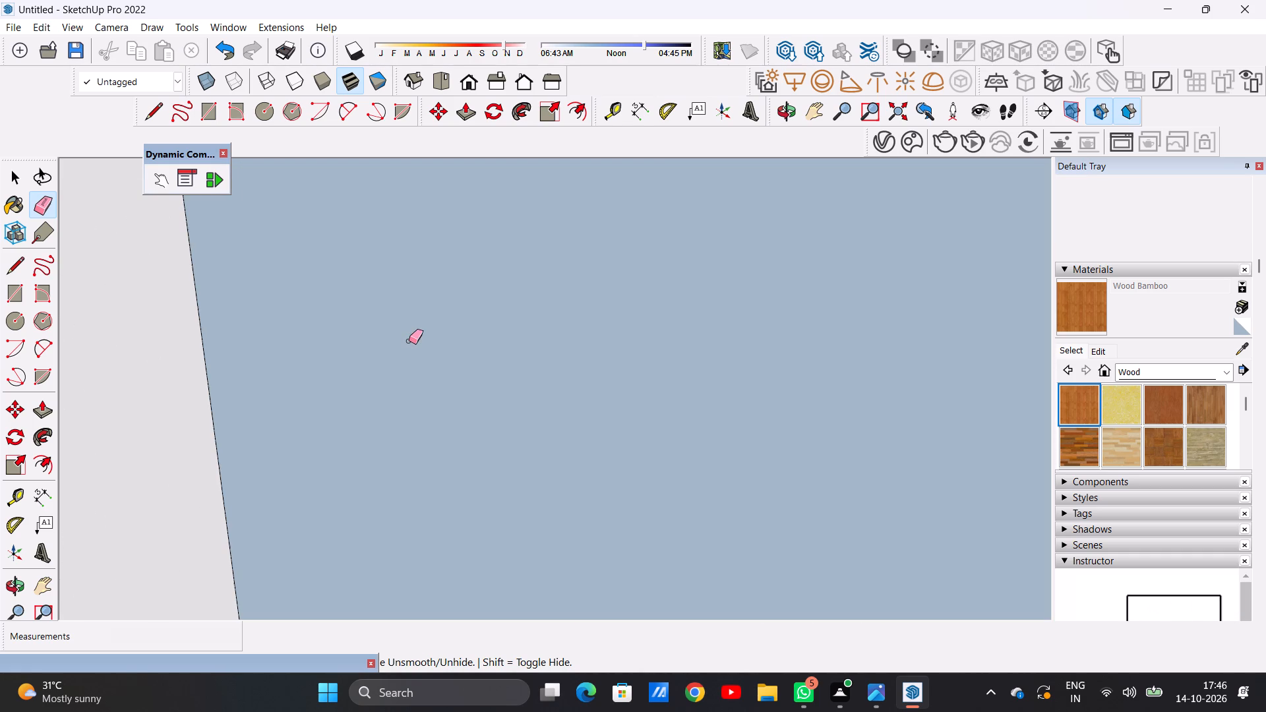
{"action": "scroll", "coordinate": [489, 355], "scroll_direction": "down", "scroll_amount": 19}
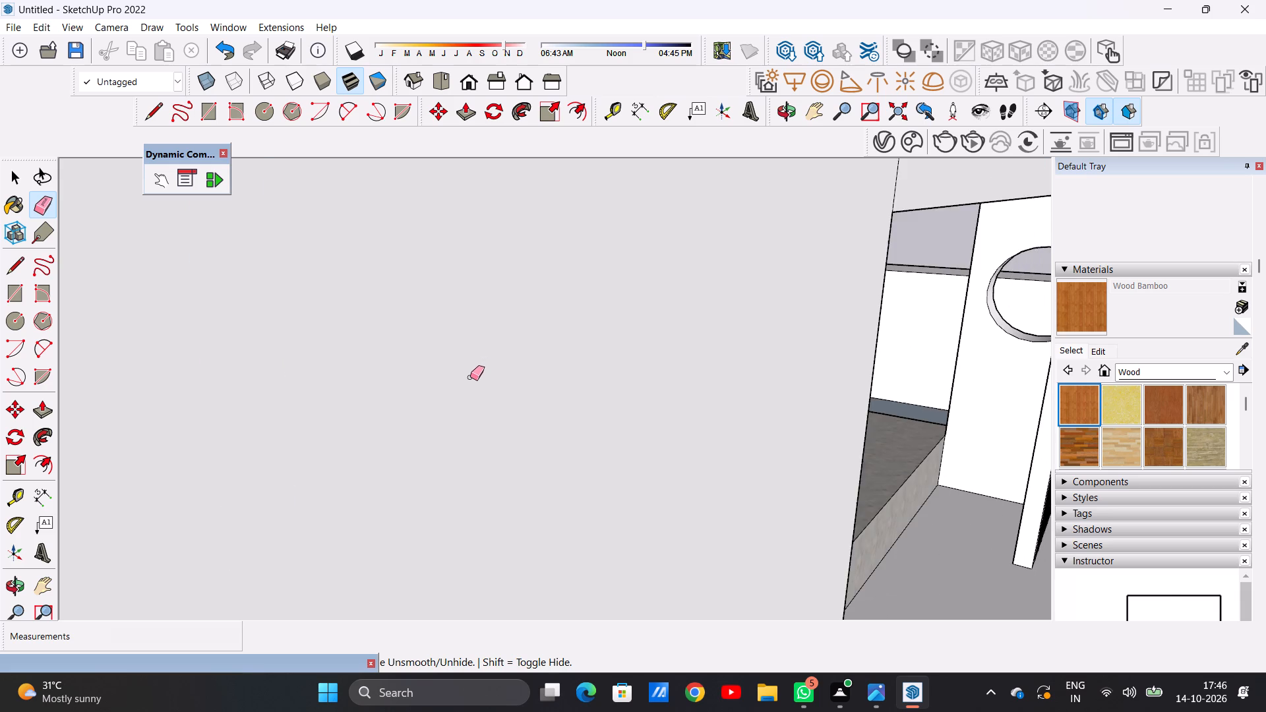
{"action": "scroll", "coordinate": [470, 377], "scroll_direction": "down", "scroll_amount": 20}
{"action": "scroll", "coordinate": [470, 377], "scroll_direction": "down", "scroll_amount": 19}
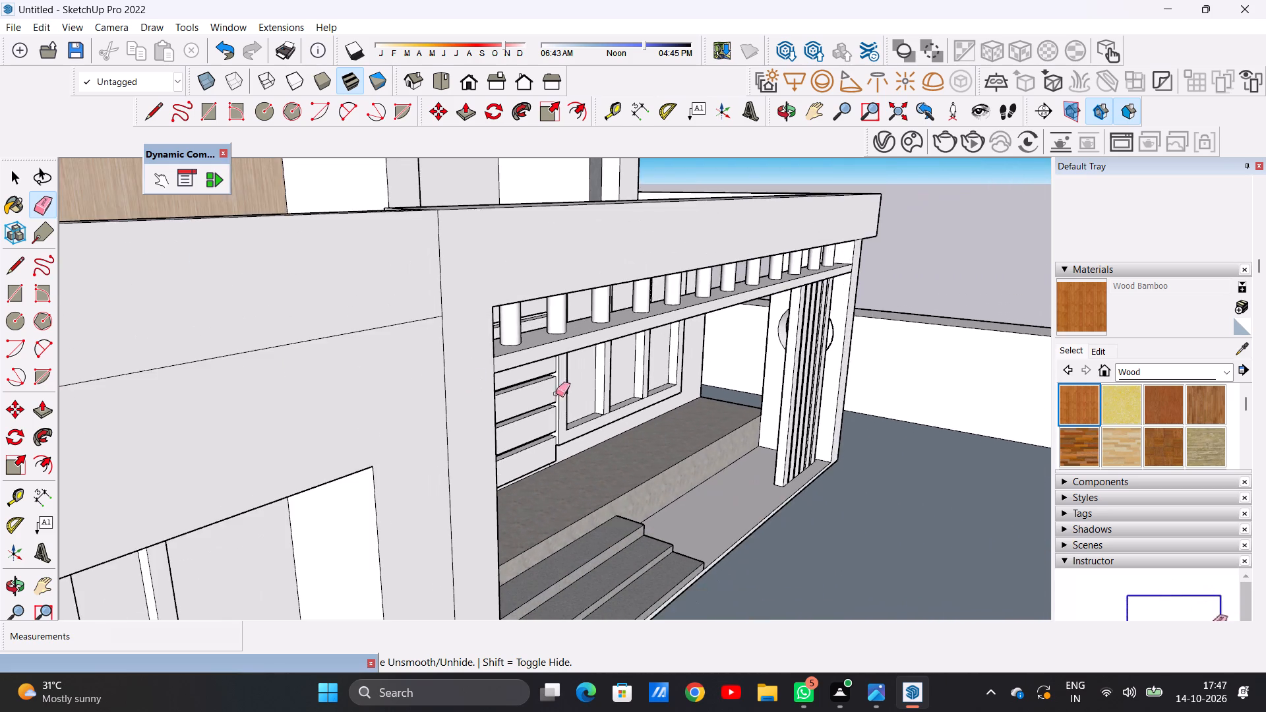
{"action": "scroll", "coordinate": [604, 401], "scroll_direction": "up", "scroll_amount": 2}
{"action": "scroll", "coordinate": [604, 401], "scroll_direction": "down", "scroll_amount": 1}
{"action": "scroll", "coordinate": [604, 401], "scroll_direction": "up", "scroll_amount": 5}
{"action": "scroll", "coordinate": [408, 348], "scroll_direction": "down", "scroll_amount": 1}
{"action": "scroll", "coordinate": [406, 348], "scroll_direction": "up", "scroll_amount": 5}
{"action": "middle_click_drag", "start_coordinate": [280, 350], "coordinate": [340, 338]}
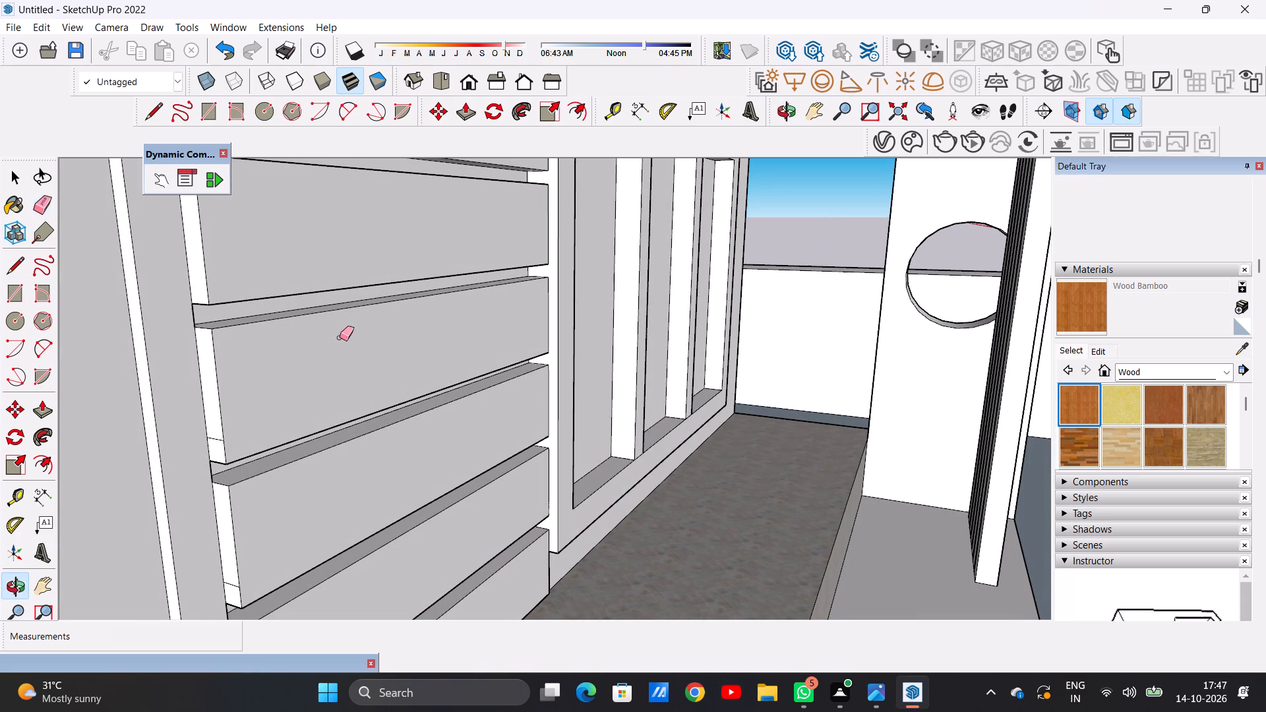
{"action": "scroll", "coordinate": [216, 459], "scroll_direction": "up", "scroll_amount": 13}
{"action": "left_click_drag", "start_coordinate": [226, 401], "coordinate": [226, 414]}
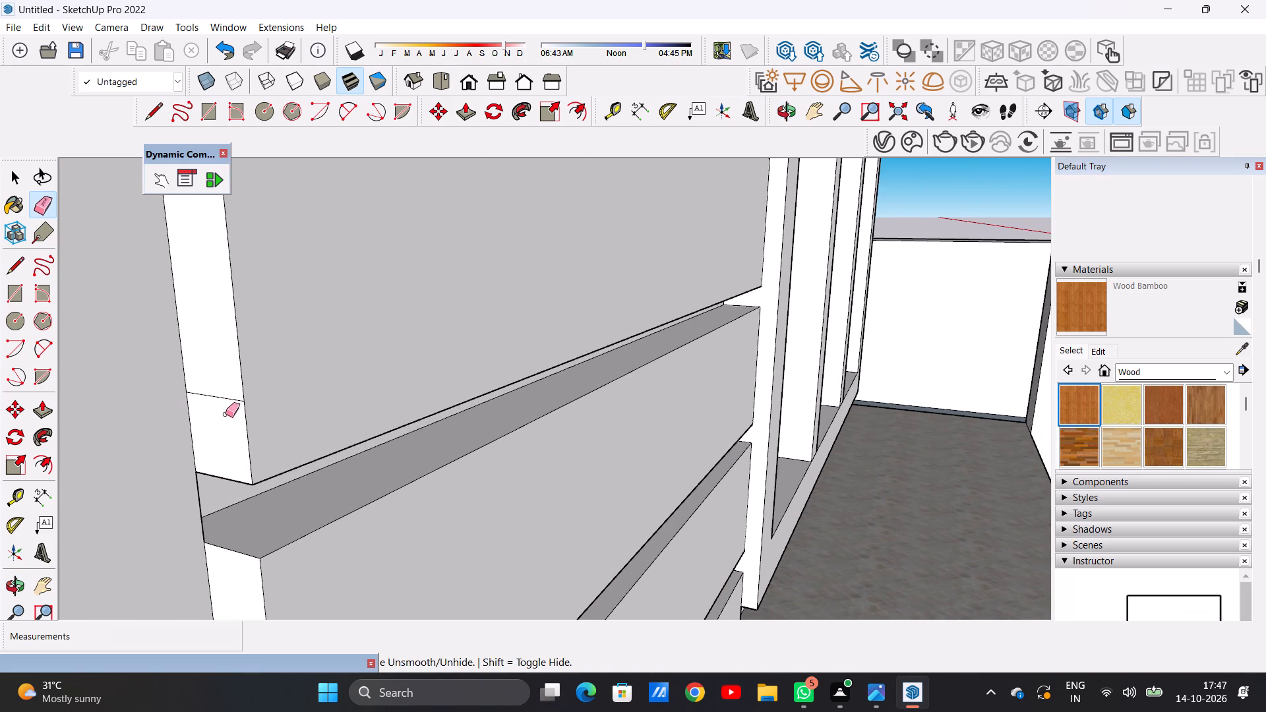
{"action": "left_click_drag", "start_coordinate": [227, 386], "coordinate": [220, 410]}
Examine the raised horizontal panels between door and window, from the front of the villa and close up.
{"action": "scroll", "coordinate": [325, 365], "scroll_direction": "down", "scroll_amount": 17}
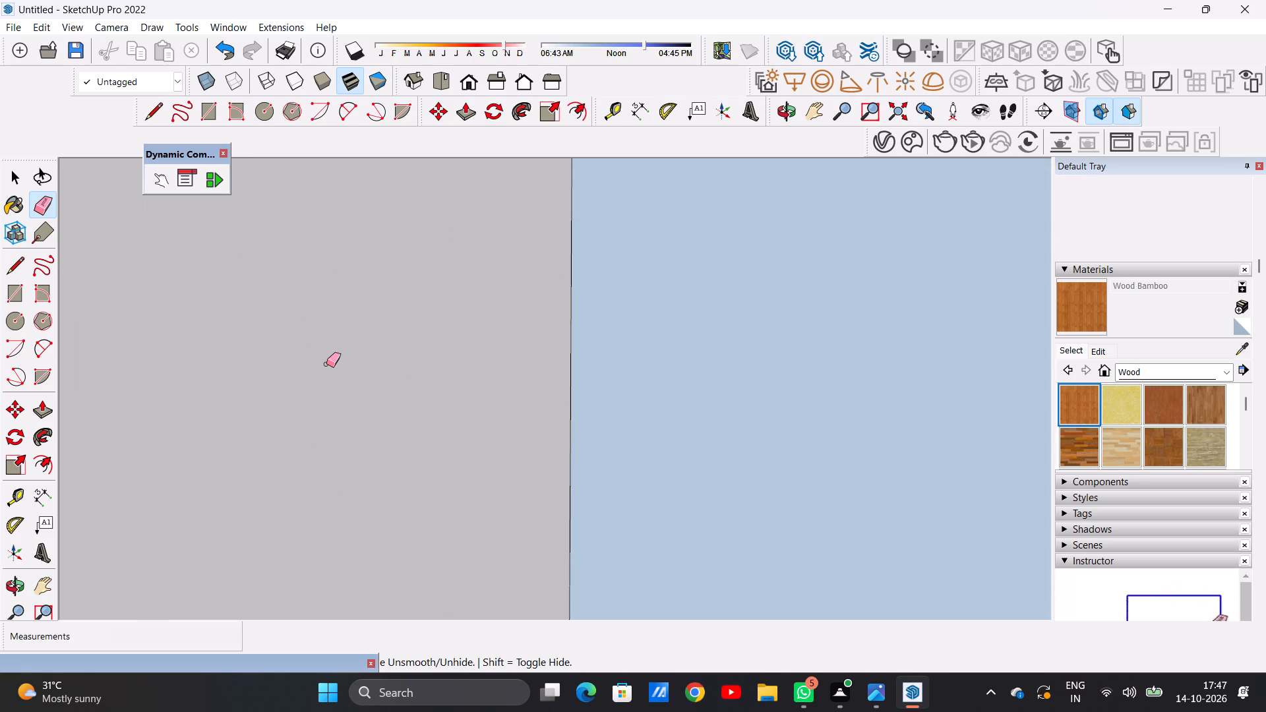
{"action": "scroll", "coordinate": [327, 363], "scroll_direction": "down", "scroll_amount": 6}
{"action": "scroll", "coordinate": [327, 363], "scroll_direction": "up", "scroll_amount": 1}
{"action": "scroll", "coordinate": [327, 363], "scroll_direction": "down", "scroll_amount": 1}
{"action": "scroll", "coordinate": [327, 363], "scroll_direction": "up", "scroll_amount": 20}
{"action": "scroll", "coordinate": [343, 386], "scroll_direction": "down", "scroll_amount": 20}
{"action": "scroll", "coordinate": [343, 386], "scroll_direction": "down", "scroll_amount": 20}
{"action": "scroll", "coordinate": [343, 386], "scroll_direction": "down", "scroll_amount": 17}
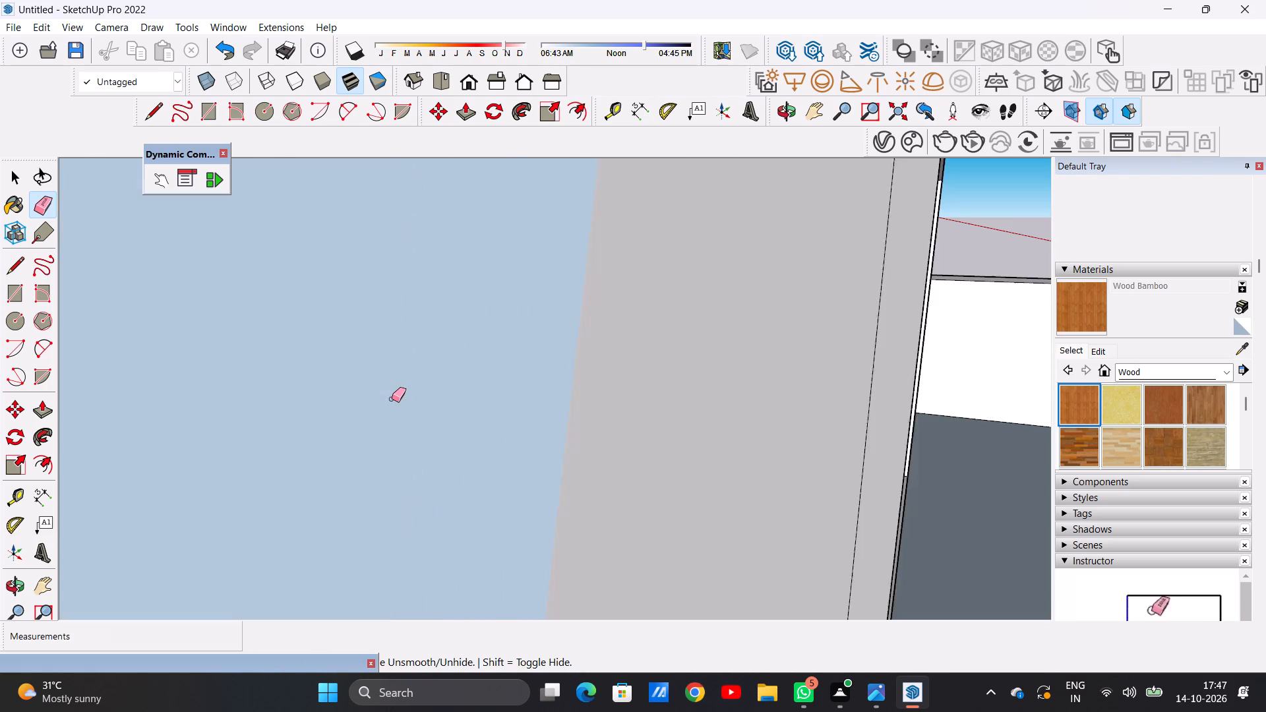
{"action": "scroll", "coordinate": [392, 399], "scroll_direction": "down", "scroll_amount": 20}
{"action": "scroll", "coordinate": [392, 399], "scroll_direction": "down", "scroll_amount": 20}
{"action": "scroll", "coordinate": [392, 399], "scroll_direction": "down", "scroll_amount": 17}
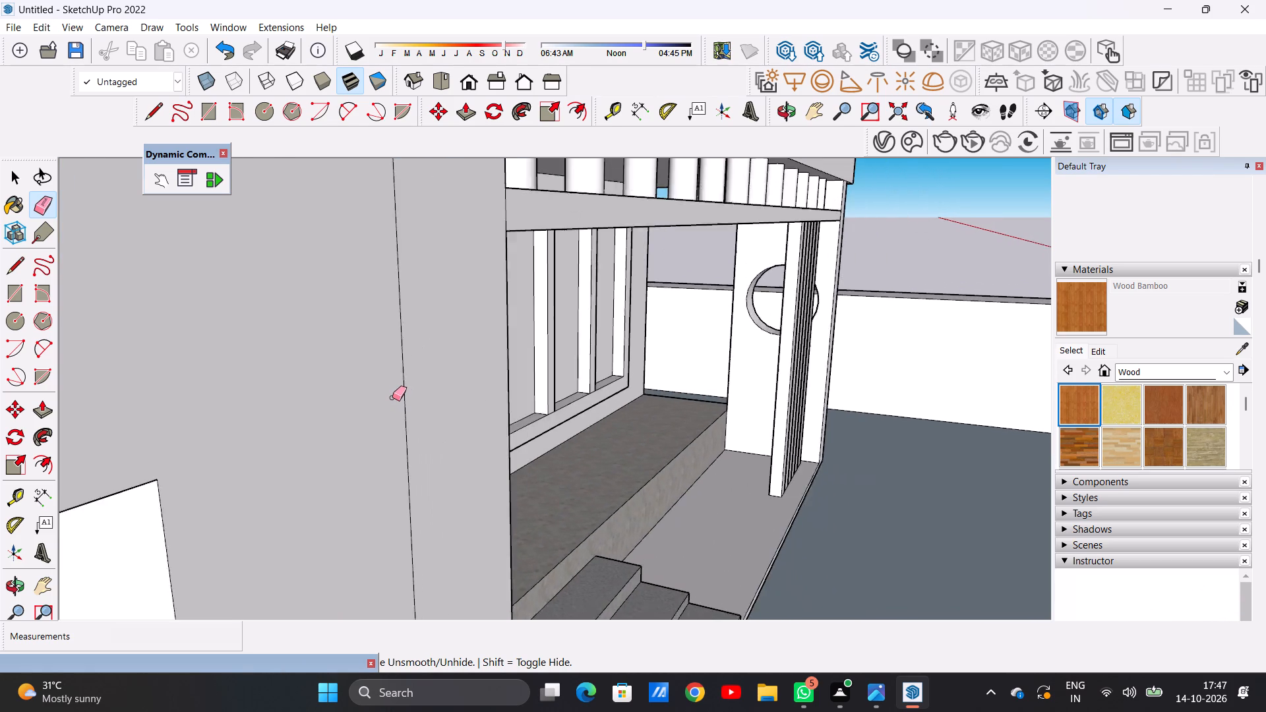
{"action": "scroll", "coordinate": [392, 398], "scroll_direction": "down", "scroll_amount": 1}
{"action": "scroll", "coordinate": [659, 326], "scroll_direction": "up", "scroll_amount": 8}
{"action": "scroll", "coordinate": [605, 335], "scroll_direction": "down", "scroll_amount": 11}
{"action": "scroll", "coordinate": [482, 349], "scroll_direction": "up", "scroll_amount": 8}
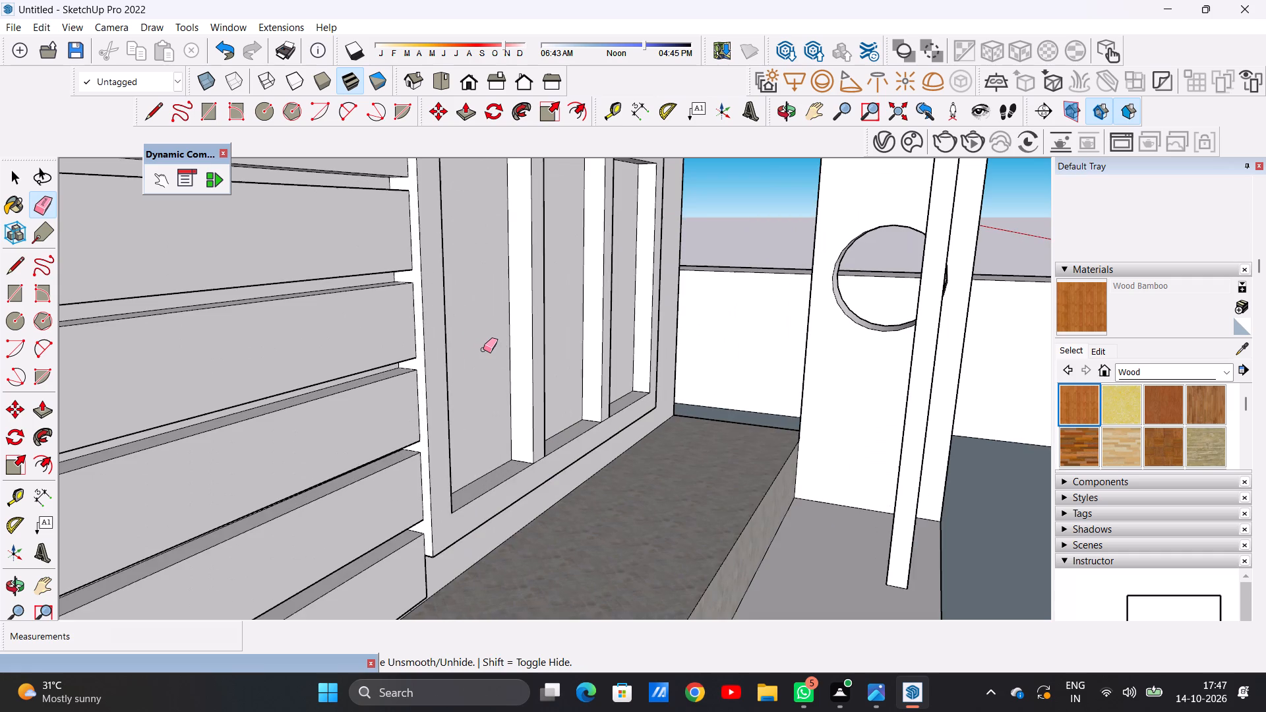
{"action": "middle_click_drag", "start_coordinate": [240, 376], "coordinate": [286, 367]}
{"action": "scroll", "coordinate": [287, 365], "scroll_direction": "down", "scroll_amount": 10}
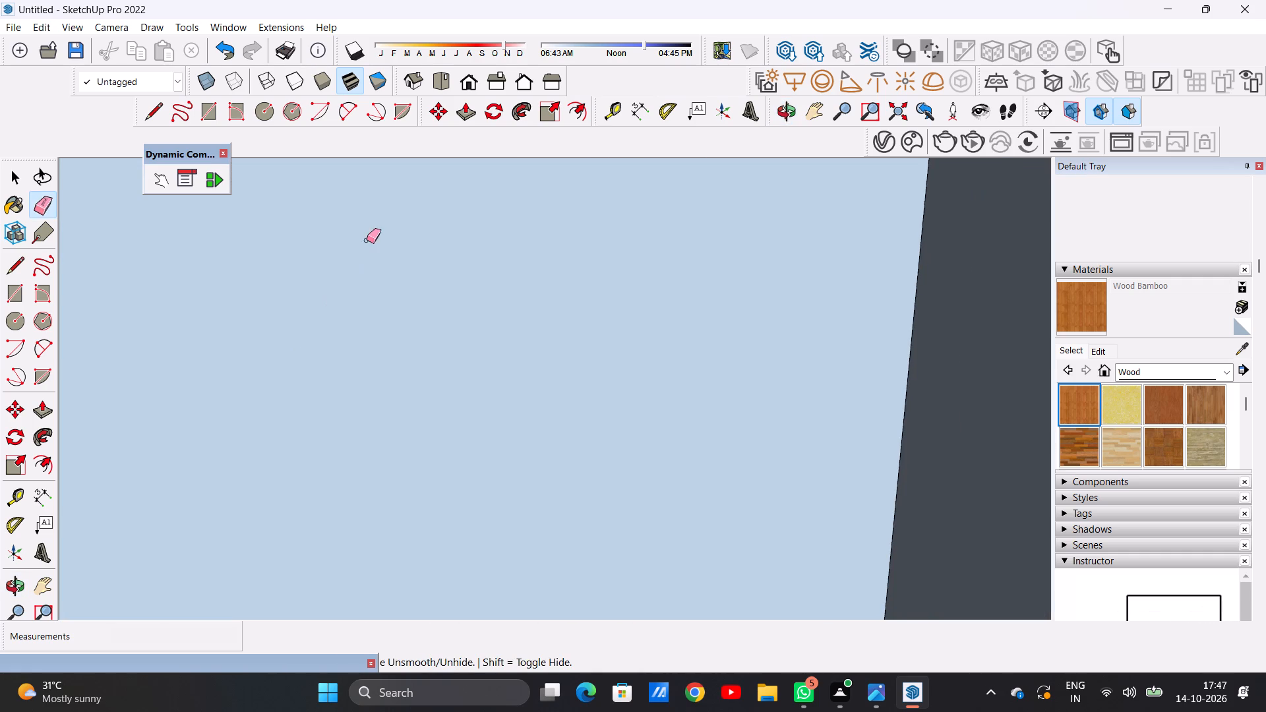
{"action": "left_click", "coordinate": [464, 90]}
{"action": "scroll", "coordinate": [297, 374], "scroll_direction": "down", "scroll_amount": 7}
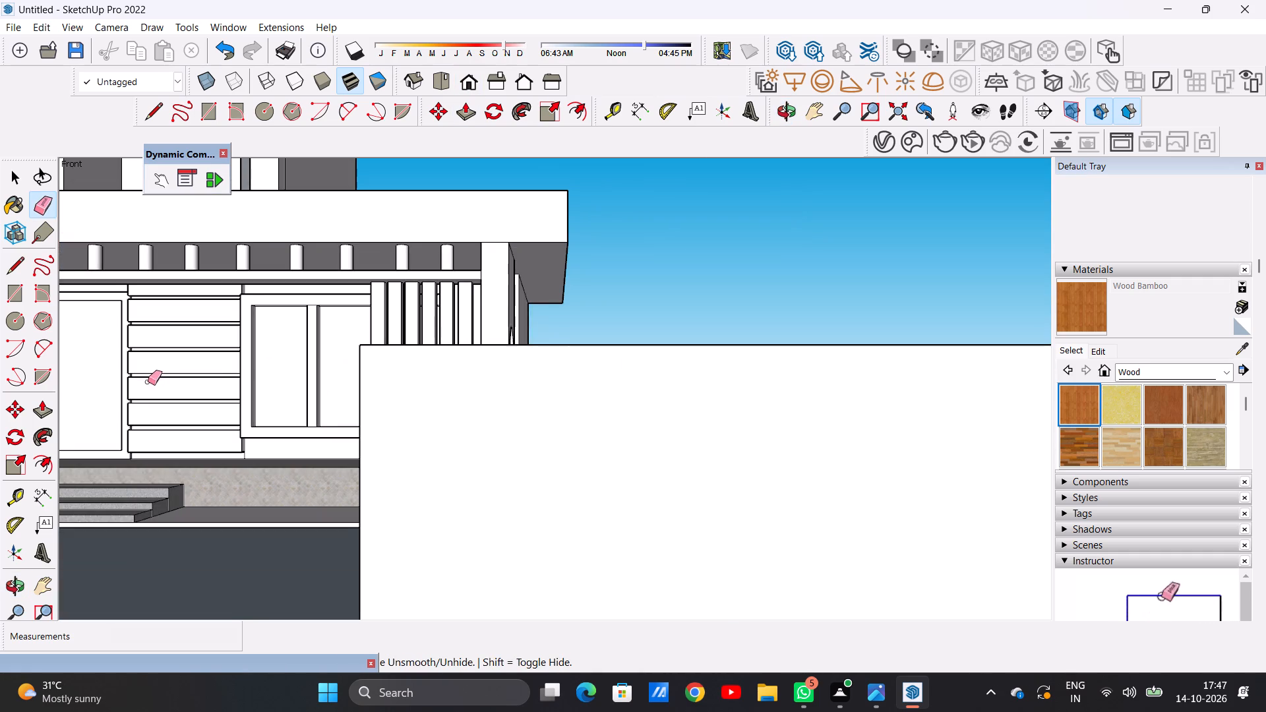
{"action": "middle_click_drag", "start_coordinate": [148, 382], "coordinate": [234, 383]}
{"action": "scroll", "coordinate": [246, 372], "scroll_direction": "down", "scroll_amount": 12}
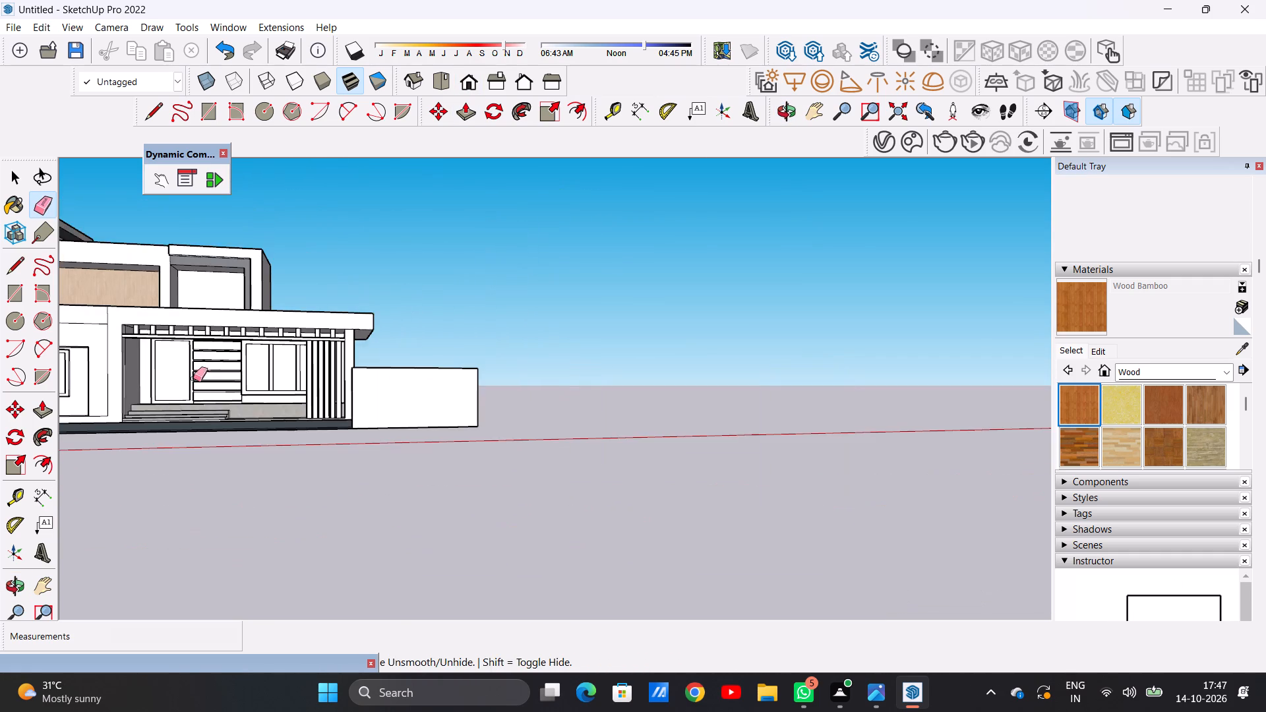
{"action": "scroll", "coordinate": [171, 376], "scroll_direction": "up", "scroll_amount": 16}
{"action": "scroll", "coordinate": [207, 357], "scroll_direction": "down", "scroll_amount": 1}
{"action": "scroll", "coordinate": [207, 357], "scroll_direction": "up", "scroll_amount": 7}
{"action": "middle_click_drag", "start_coordinate": [344, 422], "coordinate": [365, 421]}
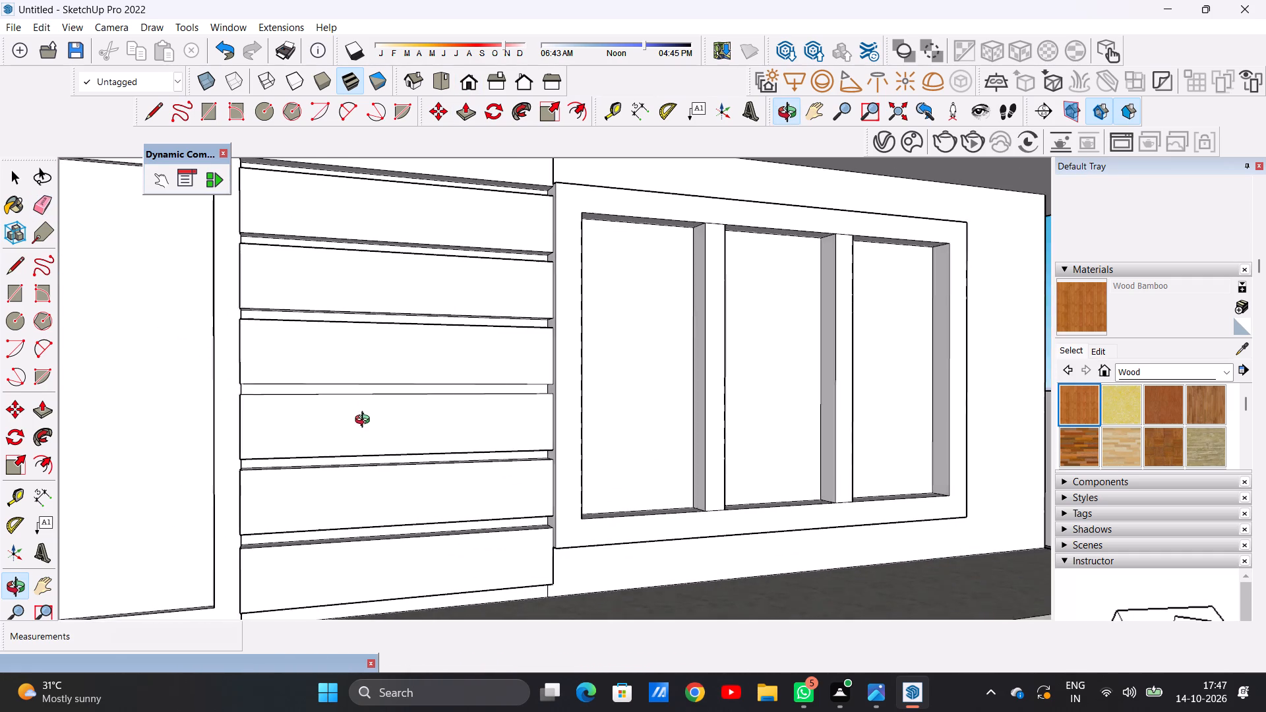
Erase the stray short edges across the door-side end faces of the third and second horizontal panels from the bottom.
{"action": "middle_click_drag", "start_coordinate": [365, 421], "coordinate": [495, 407]}
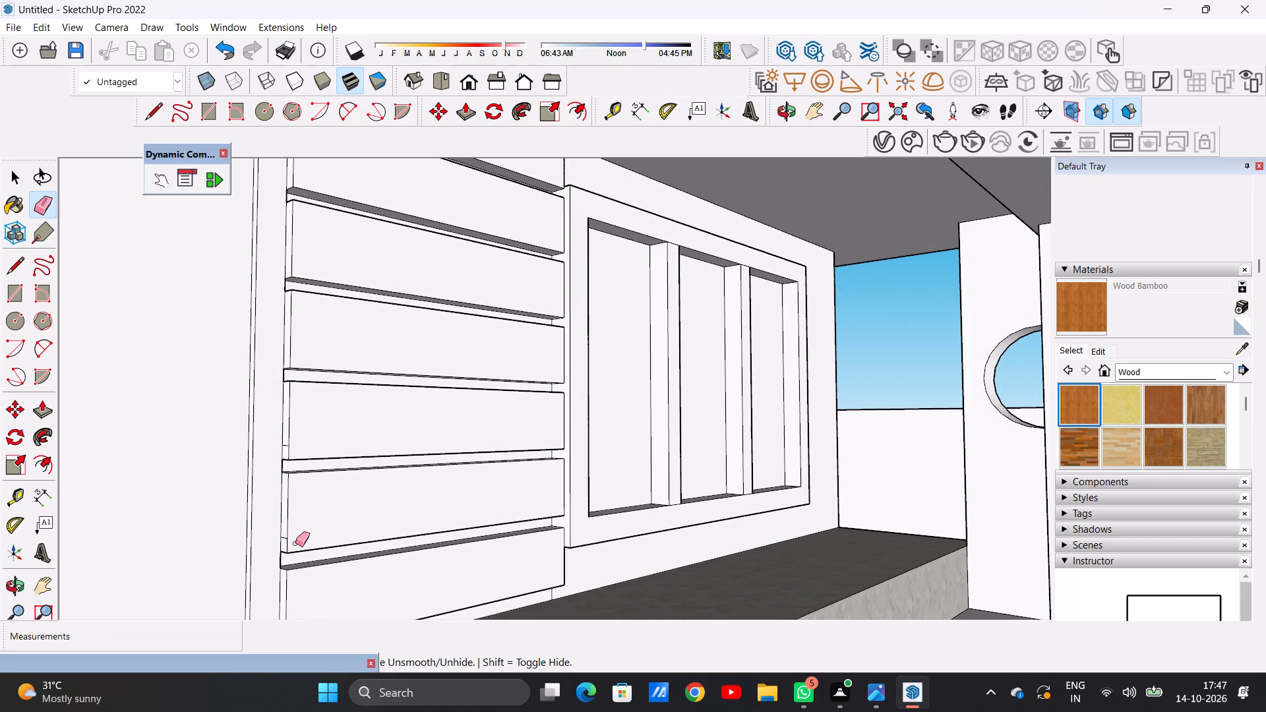
{"action": "scroll", "coordinate": [295, 543], "scroll_direction": "up", "scroll_amount": 5}
{"action": "scroll", "coordinate": [261, 386], "scroll_direction": "up", "scroll_amount": 5}
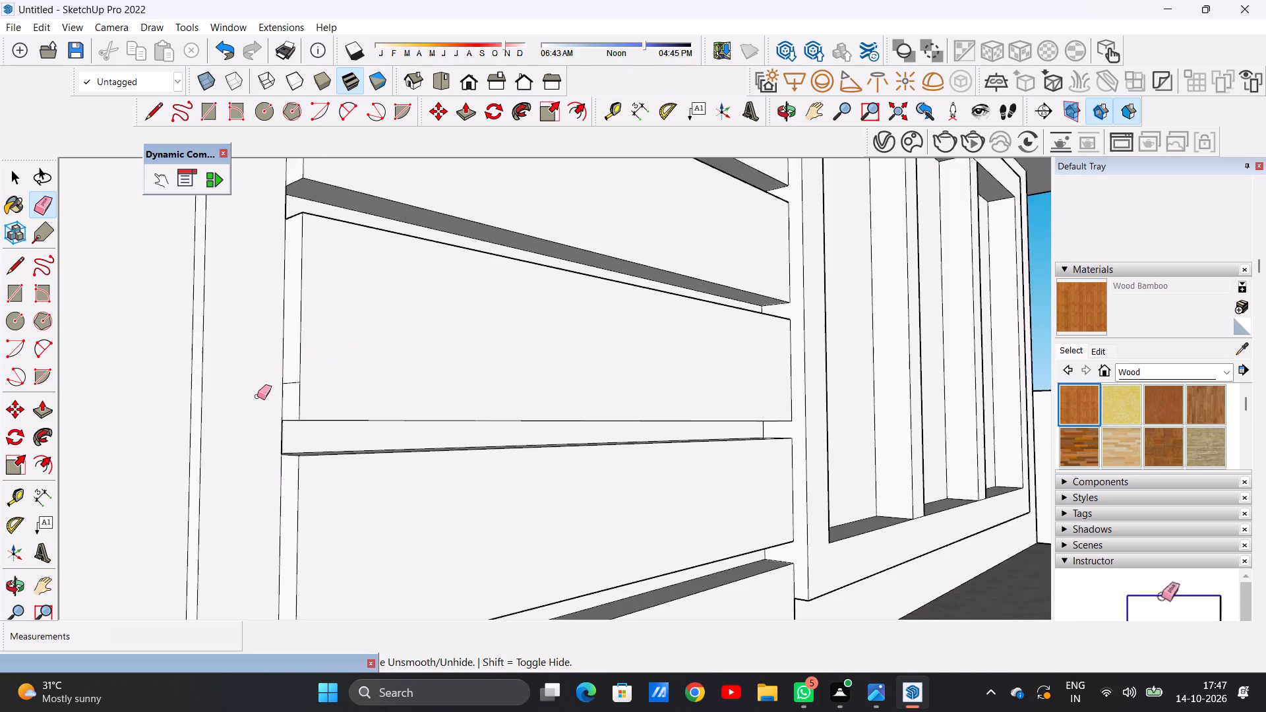
{"action": "scroll", "coordinate": [257, 396], "scroll_direction": "up", "scroll_amount": 4}
{"action": "left_click_drag", "start_coordinate": [309, 368], "coordinate": [304, 388]}
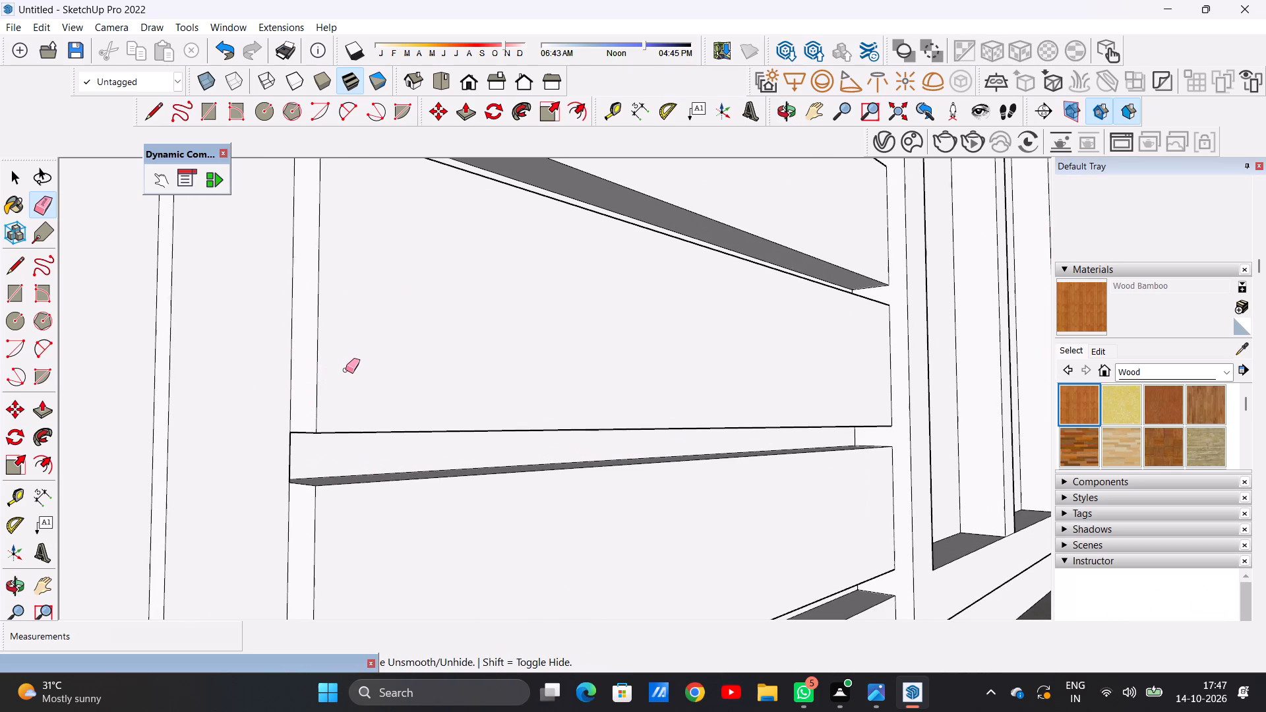
{"action": "scroll", "coordinate": [346, 369], "scroll_direction": "down", "scroll_amount": 6}
{"action": "scroll", "coordinate": [312, 595], "scroll_direction": "up", "scroll_amount": 1}
{"action": "scroll", "coordinate": [310, 607], "scroll_direction": "down", "scroll_amount": 1}
{"action": "scroll", "coordinate": [309, 615], "scroll_direction": "up", "scroll_amount": 7}
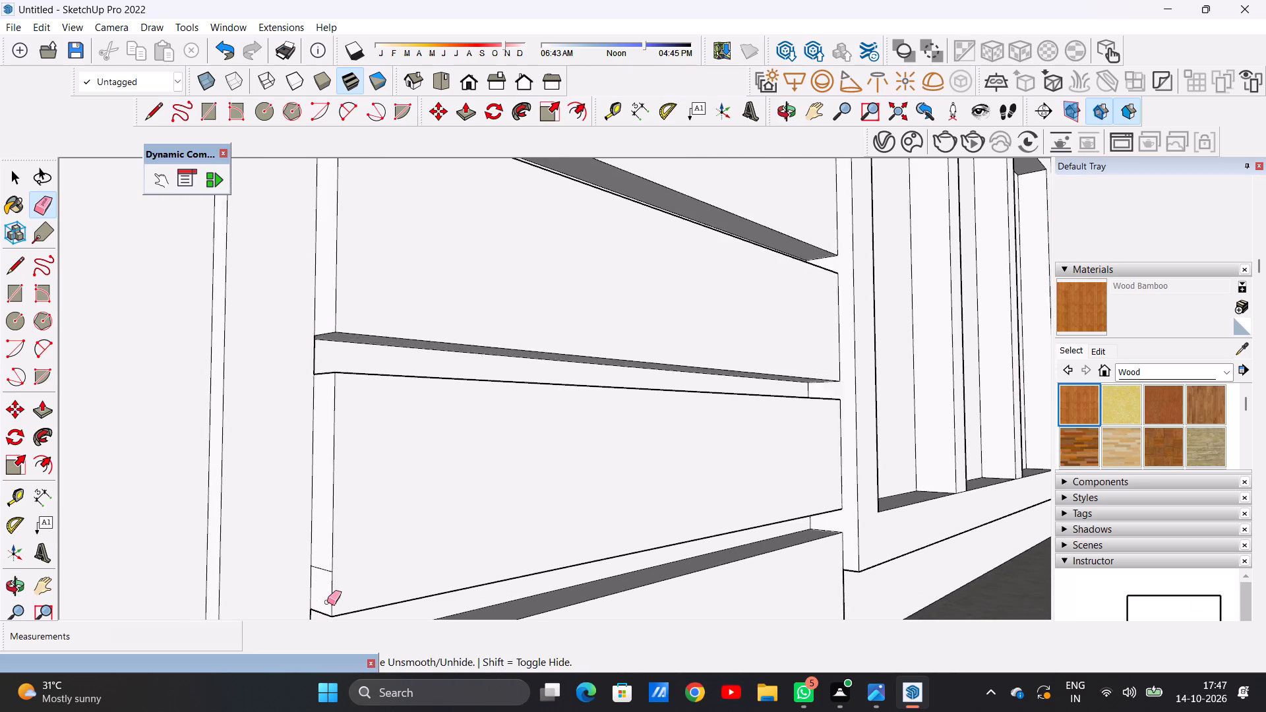
{"action": "scroll", "coordinate": [327, 602], "scroll_direction": "up", "scroll_amount": 3}
{"action": "left_click_drag", "start_coordinate": [329, 566], "coordinate": [333, 529]}
{"action": "scroll", "coordinate": [330, 422], "scroll_direction": "down", "scroll_amount": 12}
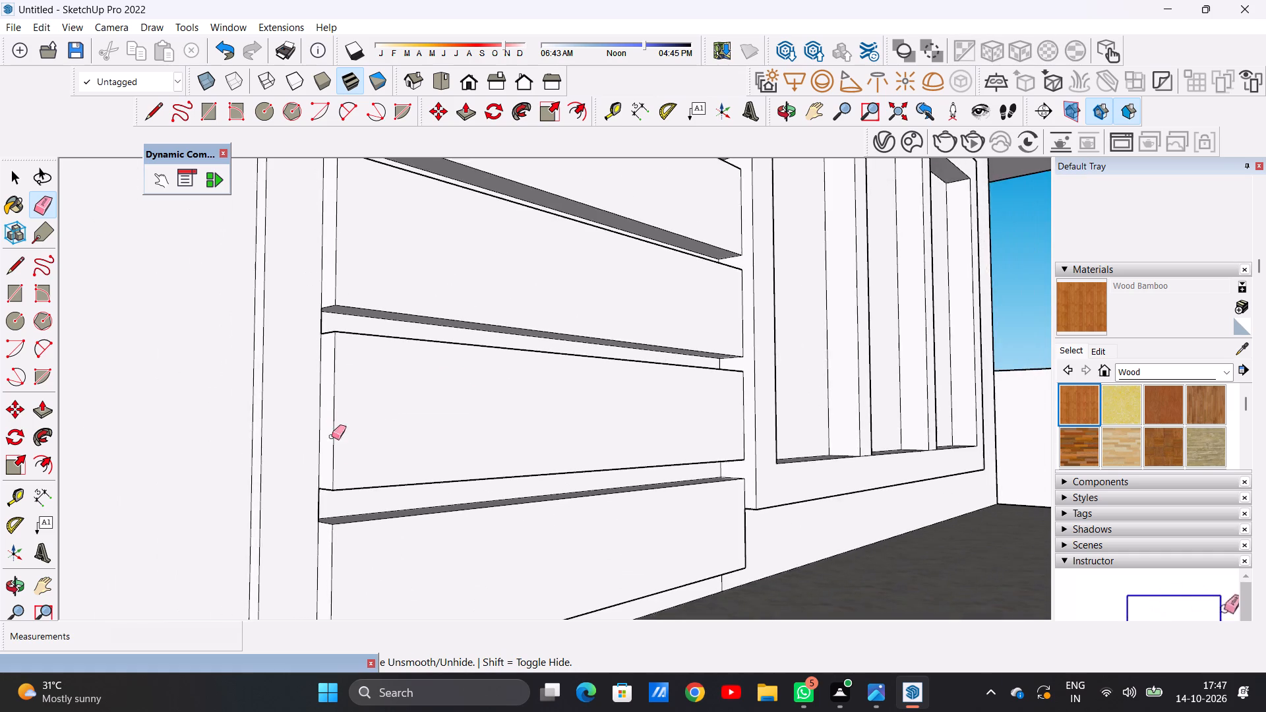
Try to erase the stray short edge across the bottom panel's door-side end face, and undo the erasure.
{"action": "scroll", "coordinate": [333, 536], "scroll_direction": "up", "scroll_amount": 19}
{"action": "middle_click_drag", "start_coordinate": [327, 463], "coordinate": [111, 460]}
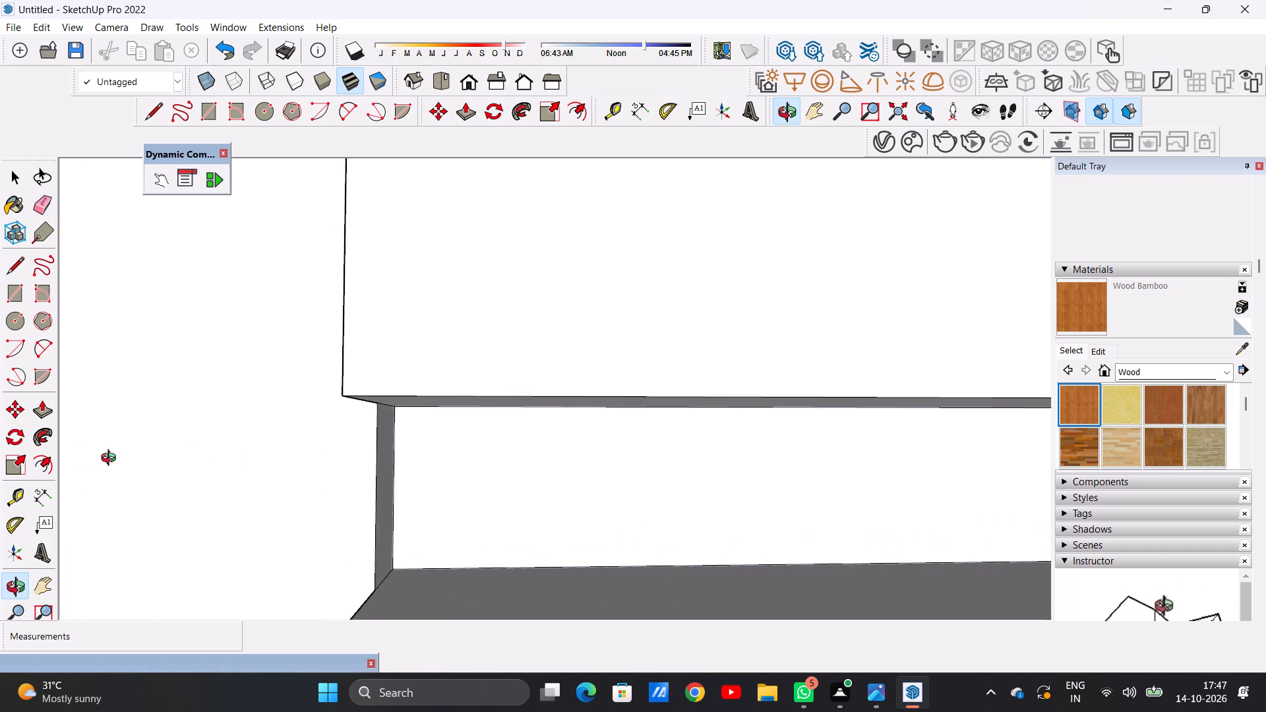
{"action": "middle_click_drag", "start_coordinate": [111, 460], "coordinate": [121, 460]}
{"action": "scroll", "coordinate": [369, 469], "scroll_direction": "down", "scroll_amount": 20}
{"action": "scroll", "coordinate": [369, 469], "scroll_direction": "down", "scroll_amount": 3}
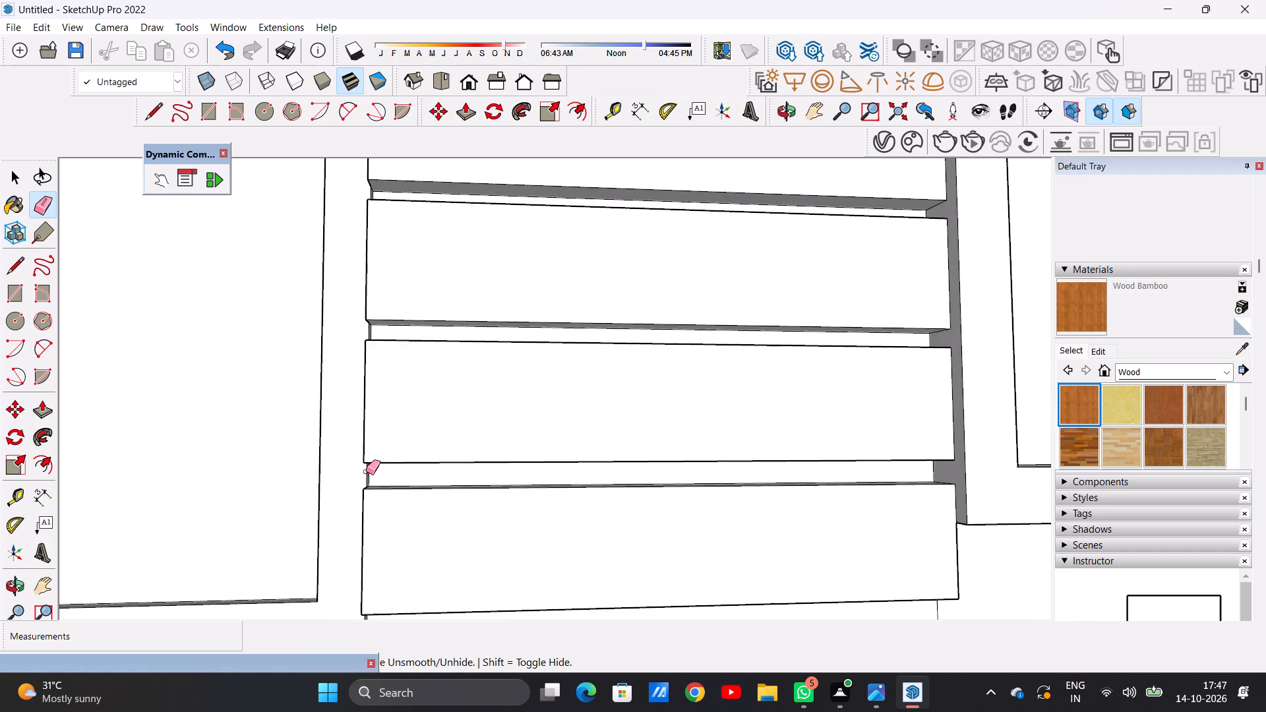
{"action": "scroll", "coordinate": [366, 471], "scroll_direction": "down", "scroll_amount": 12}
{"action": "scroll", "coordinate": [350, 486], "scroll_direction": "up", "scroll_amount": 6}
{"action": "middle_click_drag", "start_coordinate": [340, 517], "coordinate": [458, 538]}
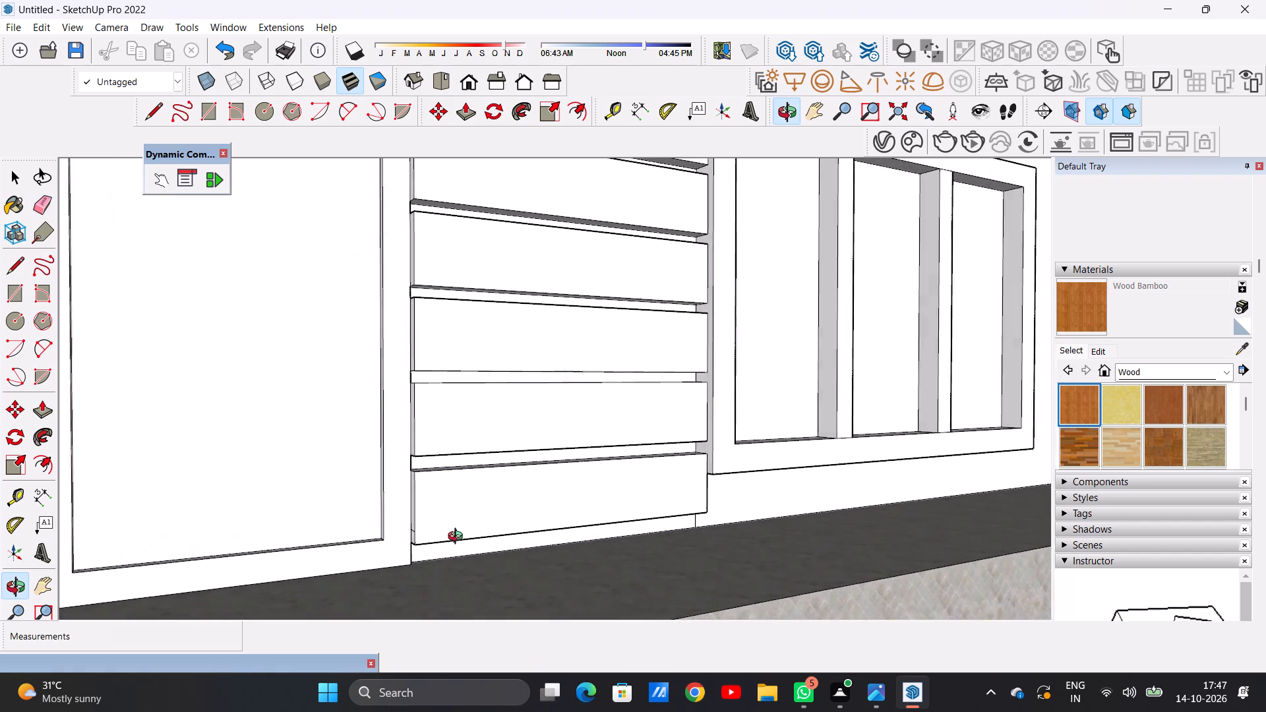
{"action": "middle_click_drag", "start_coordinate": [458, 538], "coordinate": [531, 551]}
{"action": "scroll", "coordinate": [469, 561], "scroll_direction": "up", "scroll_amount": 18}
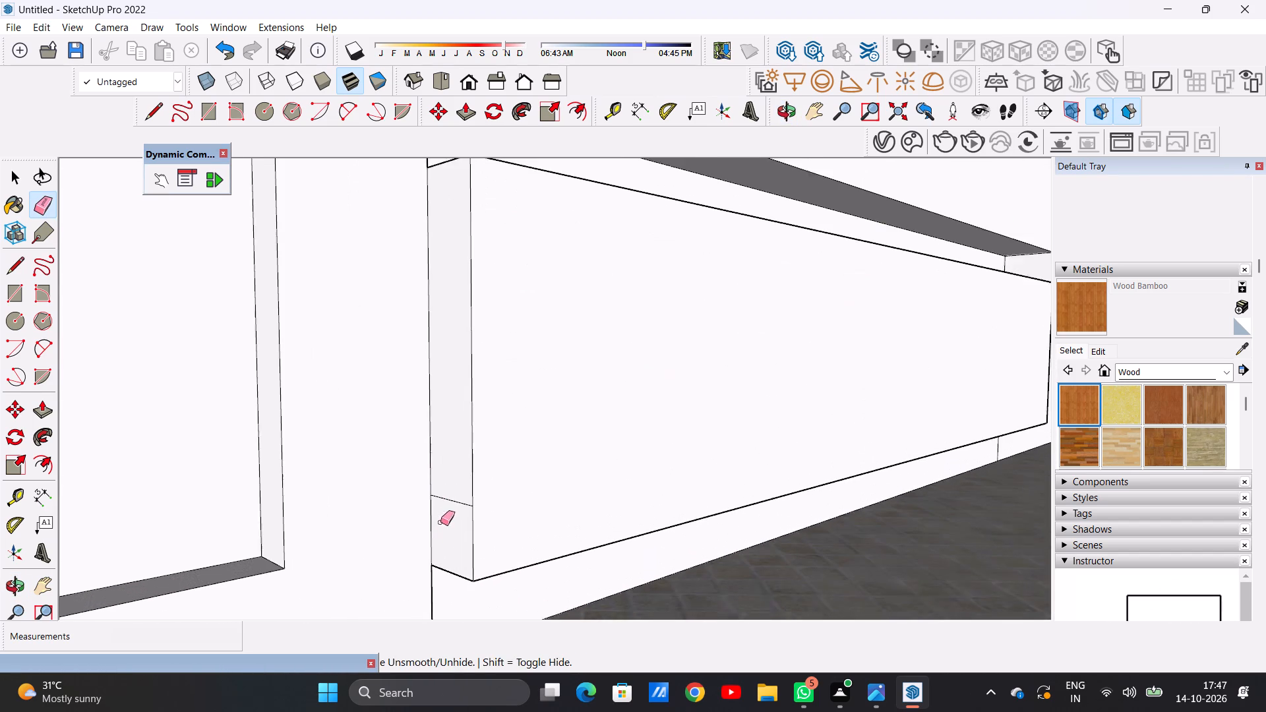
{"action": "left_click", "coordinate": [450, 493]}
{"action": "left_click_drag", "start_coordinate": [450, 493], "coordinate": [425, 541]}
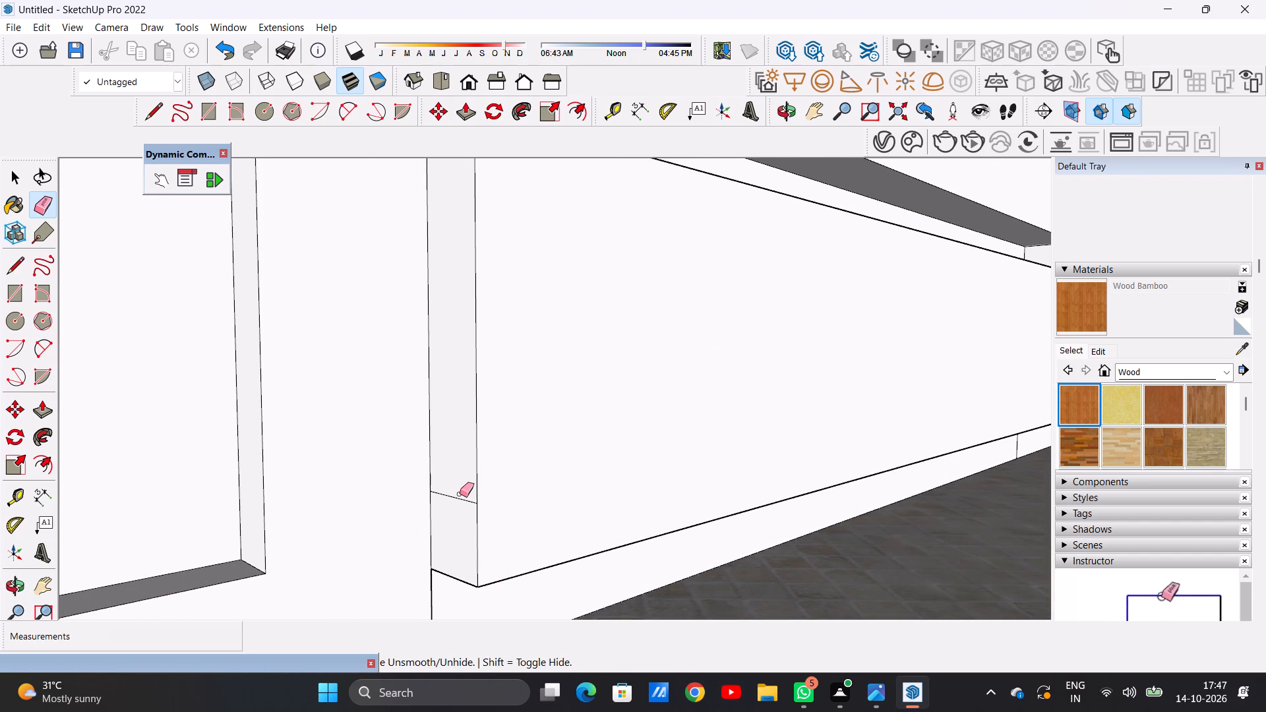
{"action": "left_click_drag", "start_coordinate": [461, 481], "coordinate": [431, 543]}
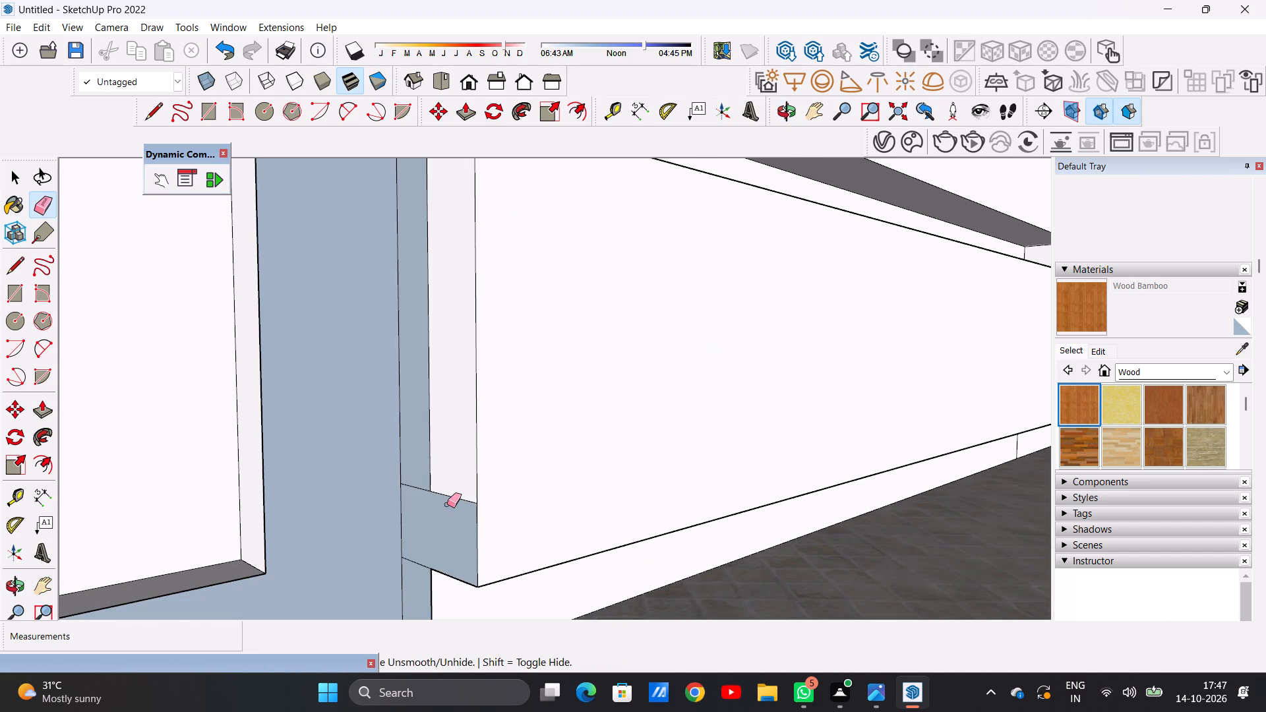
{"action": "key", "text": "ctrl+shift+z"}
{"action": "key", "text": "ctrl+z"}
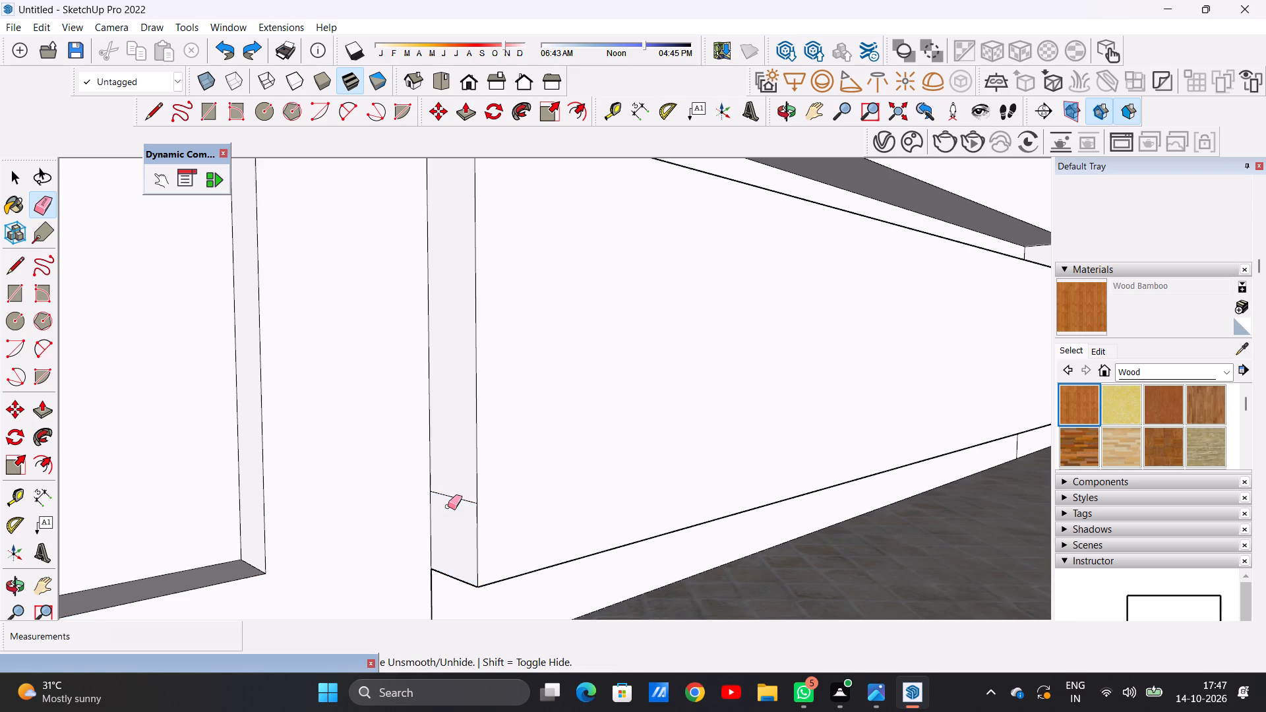
Erase only the stray short edge across the door-side end face of the bottom horizontal panel.
{"action": "scroll", "coordinate": [458, 499], "scroll_direction": "up", "scroll_amount": 10}
{"action": "left_click_drag", "start_coordinate": [458, 487], "coordinate": [458, 519]}
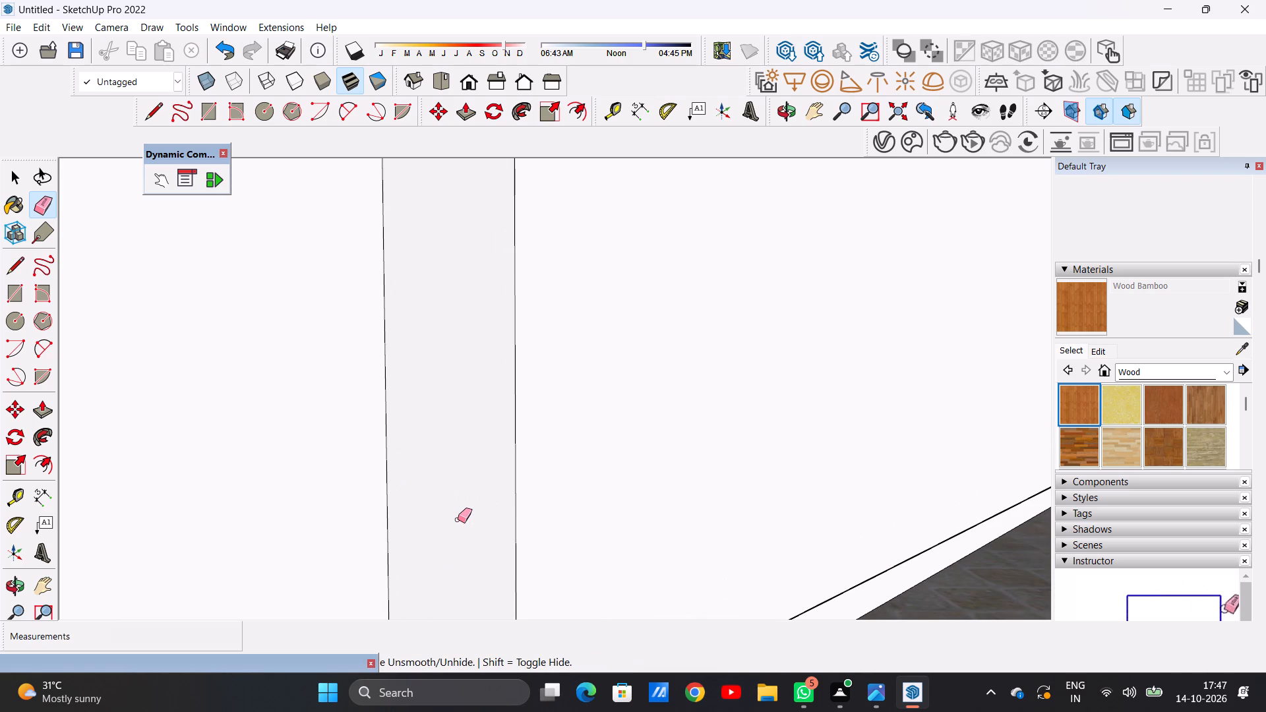
{"action": "key", "text": "space"}
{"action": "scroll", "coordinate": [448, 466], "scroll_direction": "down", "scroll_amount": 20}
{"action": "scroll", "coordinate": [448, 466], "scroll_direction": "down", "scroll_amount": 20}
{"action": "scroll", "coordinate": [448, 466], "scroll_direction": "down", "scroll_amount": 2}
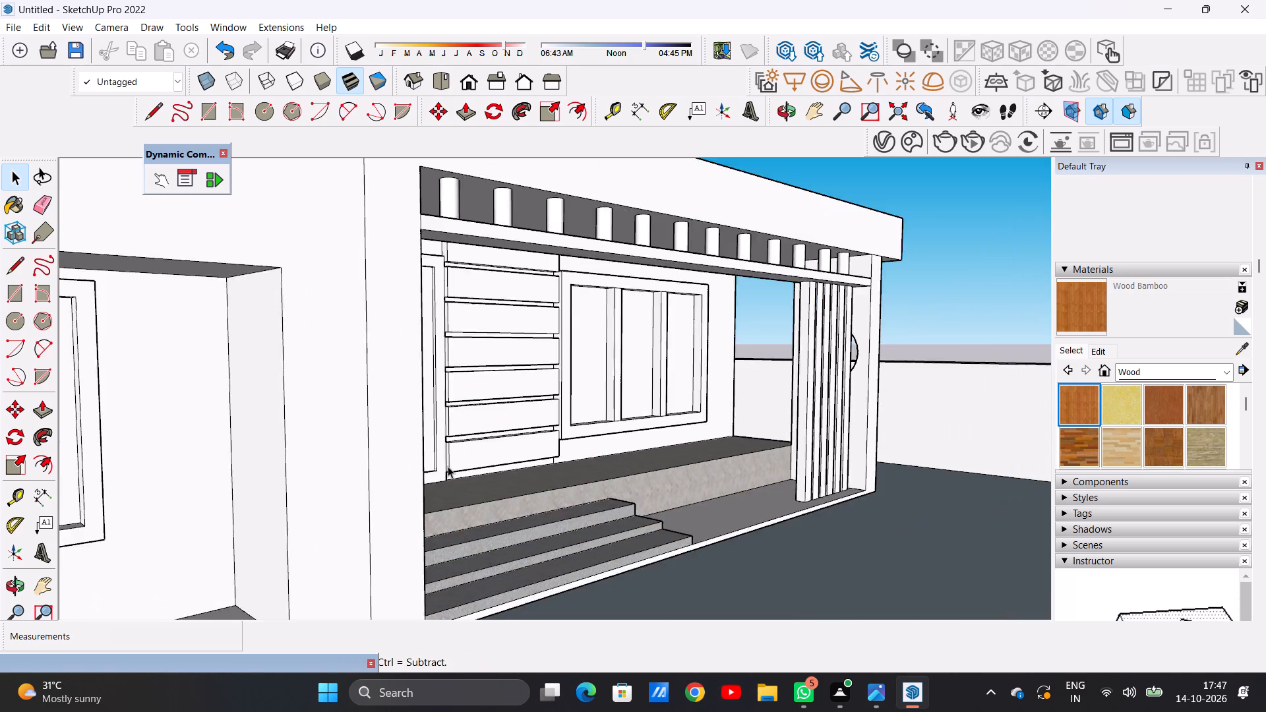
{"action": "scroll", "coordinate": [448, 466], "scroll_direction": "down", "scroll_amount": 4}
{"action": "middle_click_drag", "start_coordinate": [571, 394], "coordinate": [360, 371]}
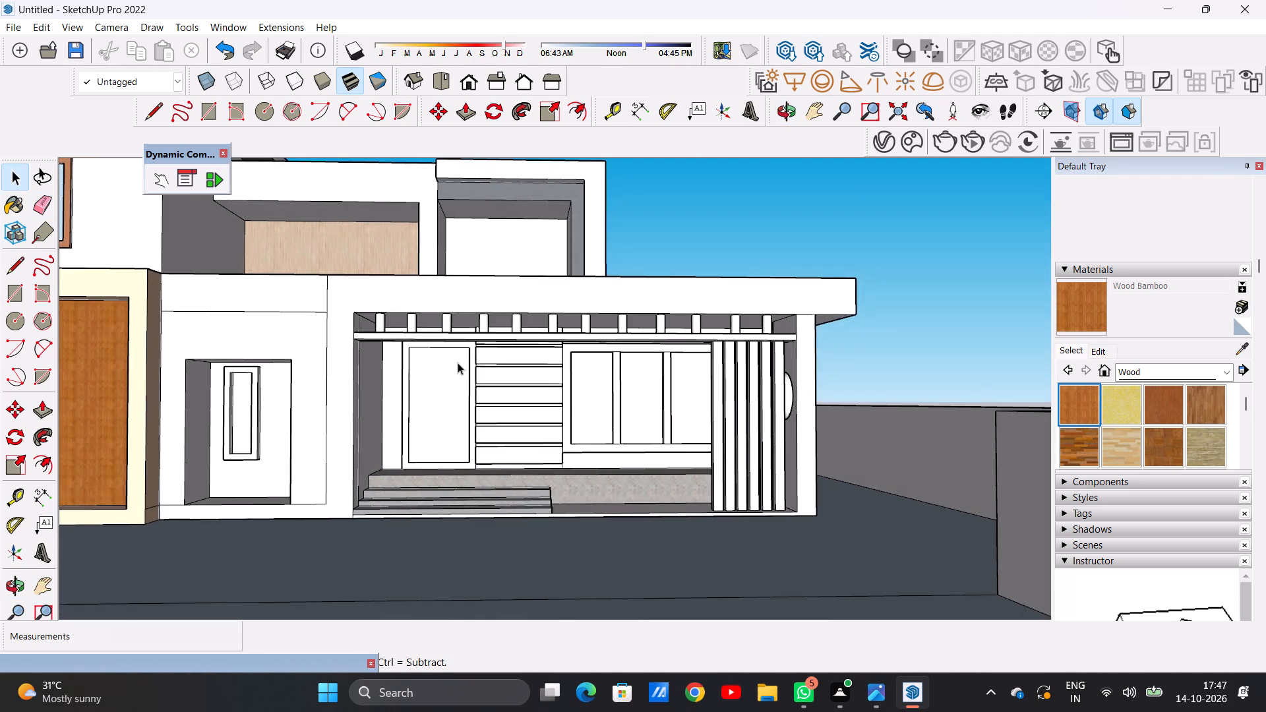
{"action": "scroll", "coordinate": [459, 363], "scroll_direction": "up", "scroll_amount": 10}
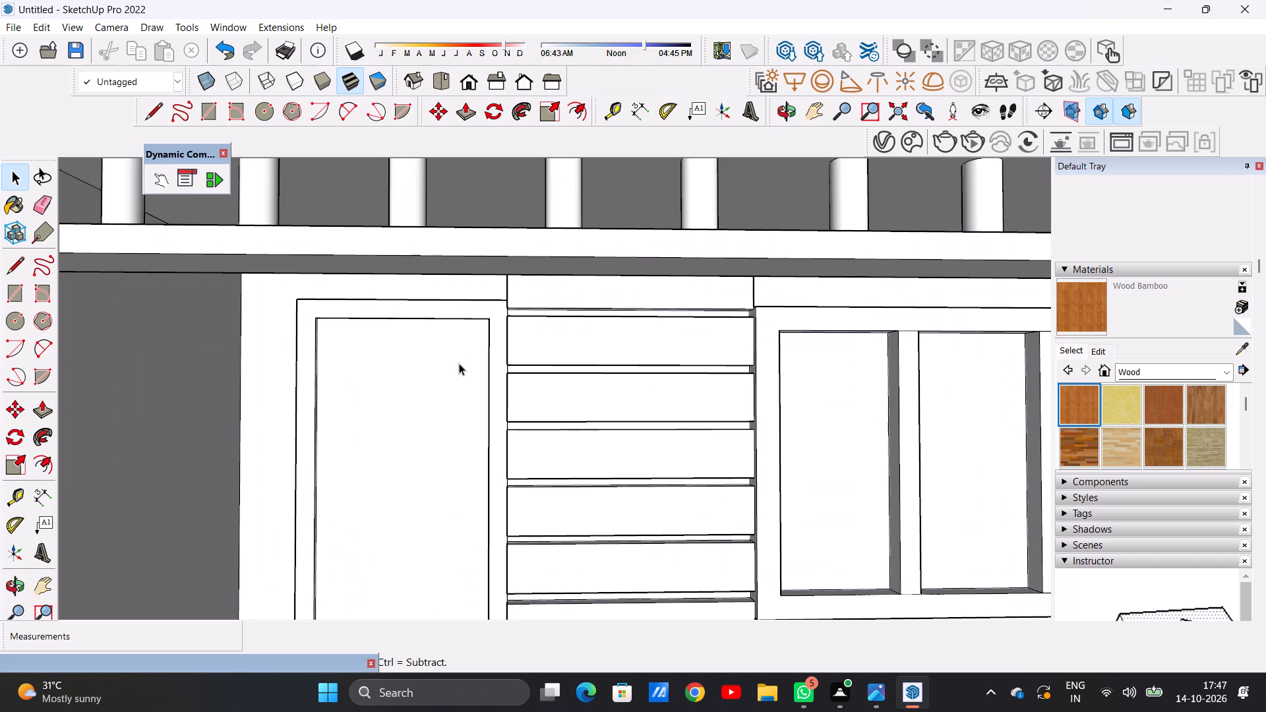
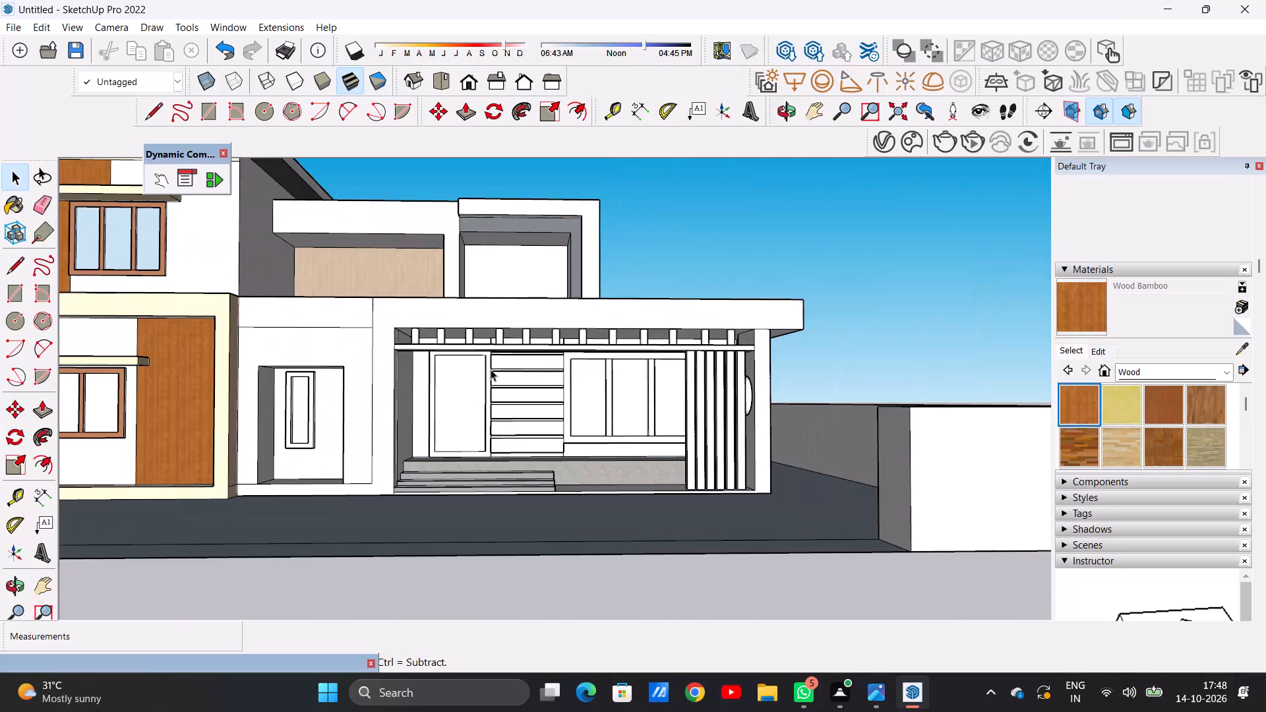
Examine the horizontal panels, door and window on the porch wall, close up and from the front of the villa.
{"action": "scroll", "coordinate": [491, 369], "scroll_direction": "up", "scroll_amount": 1}
{"action": "scroll", "coordinate": [491, 369], "scroll_direction": "down", "scroll_amount": 1}
{"action": "scroll", "coordinate": [491, 369], "scroll_direction": "up", "scroll_amount": 5}
{"action": "middle_click_drag", "start_coordinate": [521, 386], "coordinate": [514, 409]}
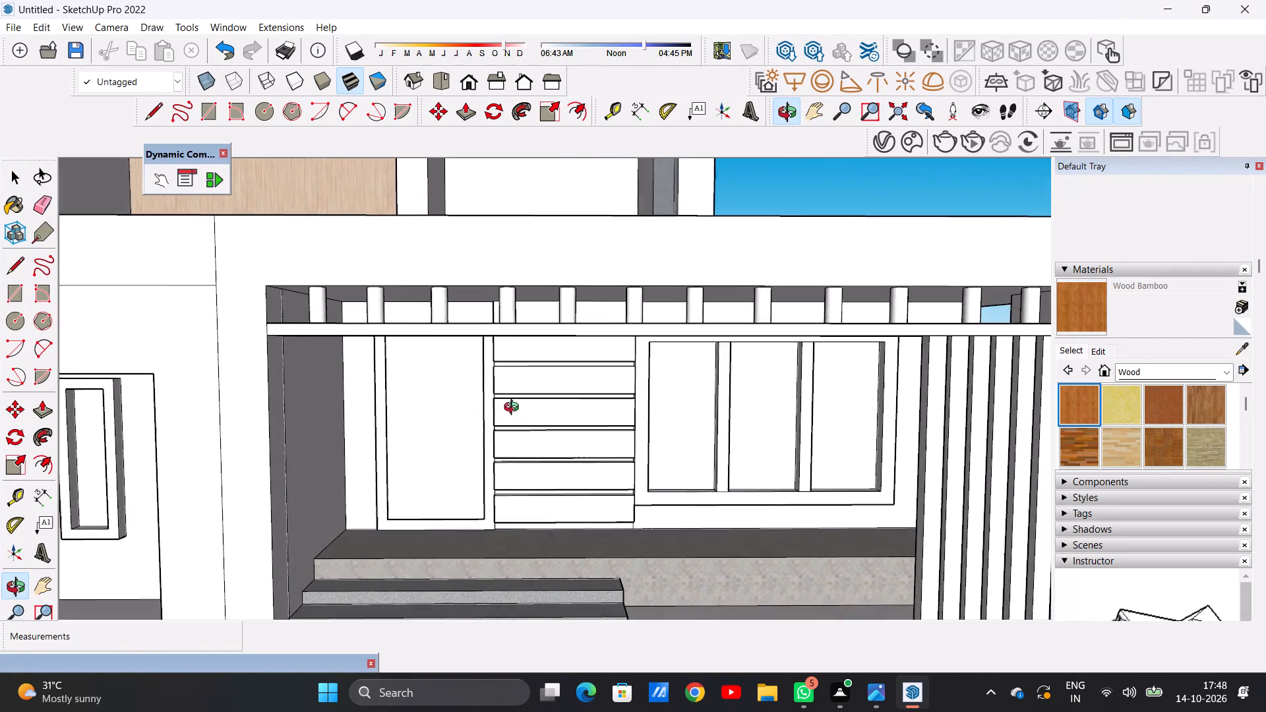
{"action": "middle_click_drag", "start_coordinate": [514, 409], "coordinate": [385, 406]}
{"action": "scroll", "coordinate": [532, 362], "scroll_direction": "up", "scroll_amount": 3}
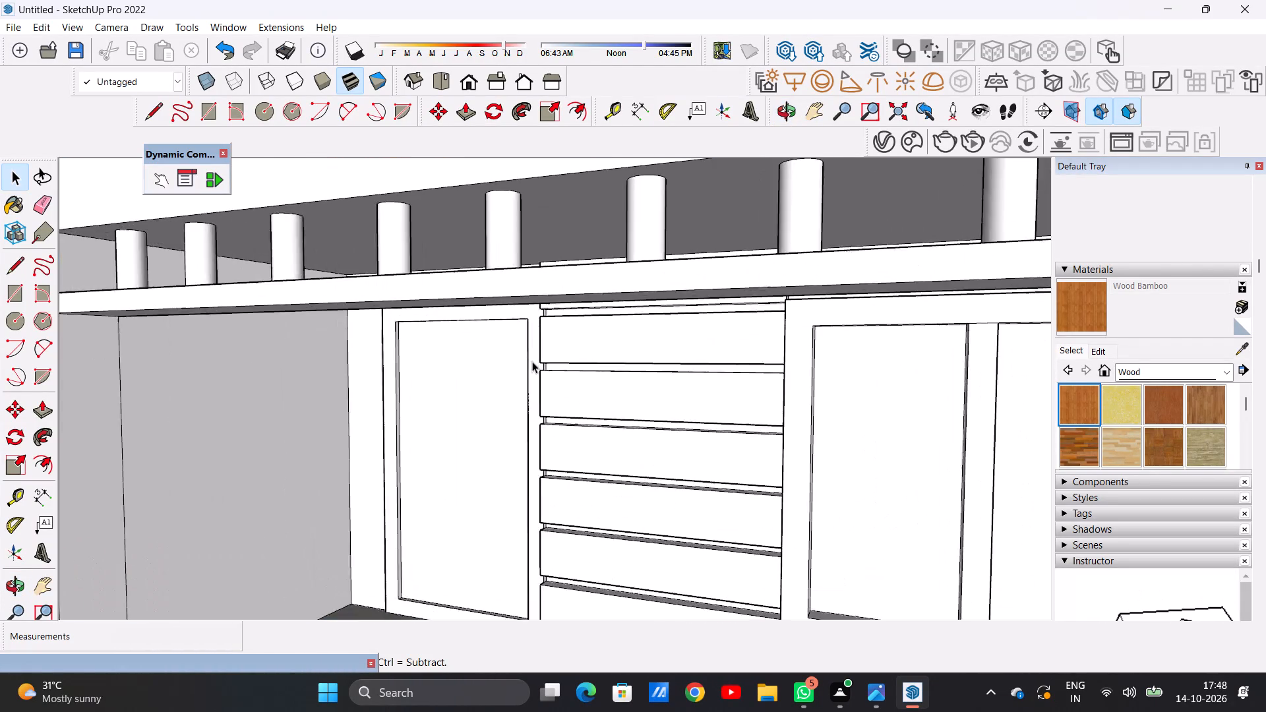
{"action": "scroll", "coordinate": [532, 361], "scroll_direction": "up", "scroll_amount": 15}
{"action": "middle_click_drag", "start_coordinate": [613, 301], "coordinate": [488, 313]}
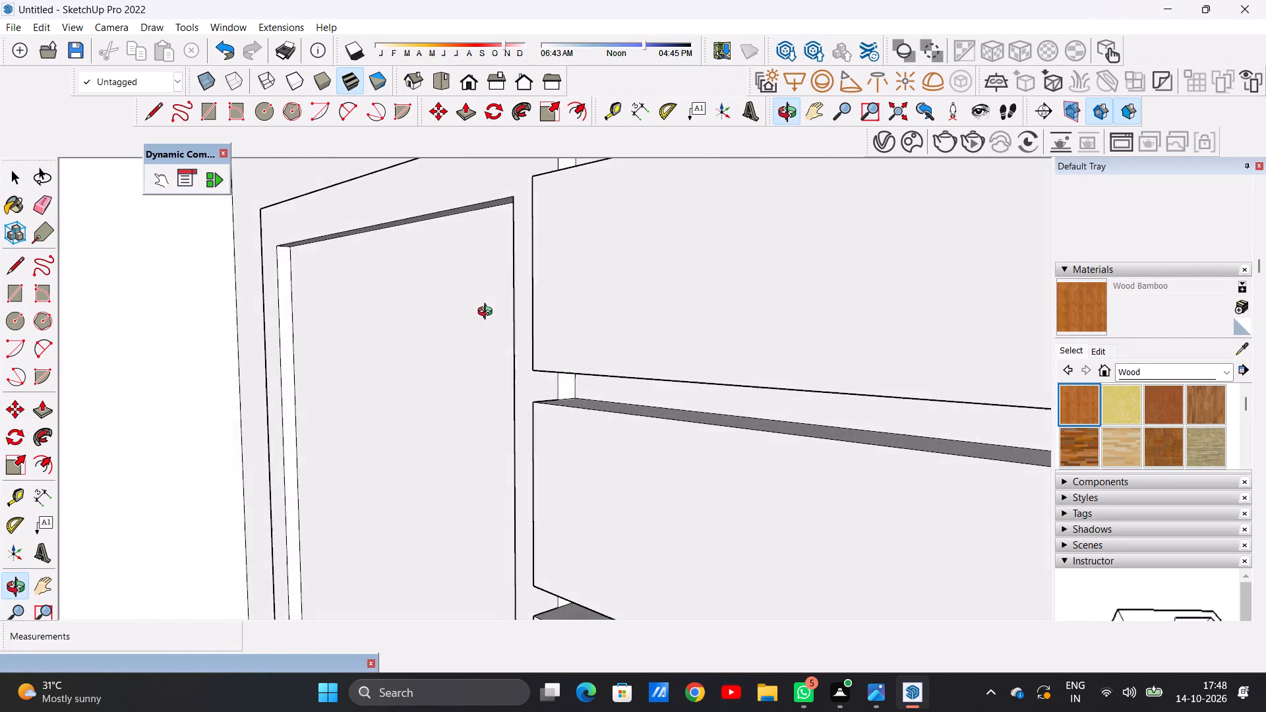
{"action": "middle_click_drag", "start_coordinate": [488, 313], "coordinate": [661, 308]}
{"action": "scroll", "coordinate": [634, 330], "scroll_direction": "down", "scroll_amount": 14}
{"action": "scroll", "coordinate": [605, 349], "scroll_direction": "down", "scroll_amount": 14}
{"action": "middle_click_drag", "start_coordinate": [588, 347], "coordinate": [645, 356]}
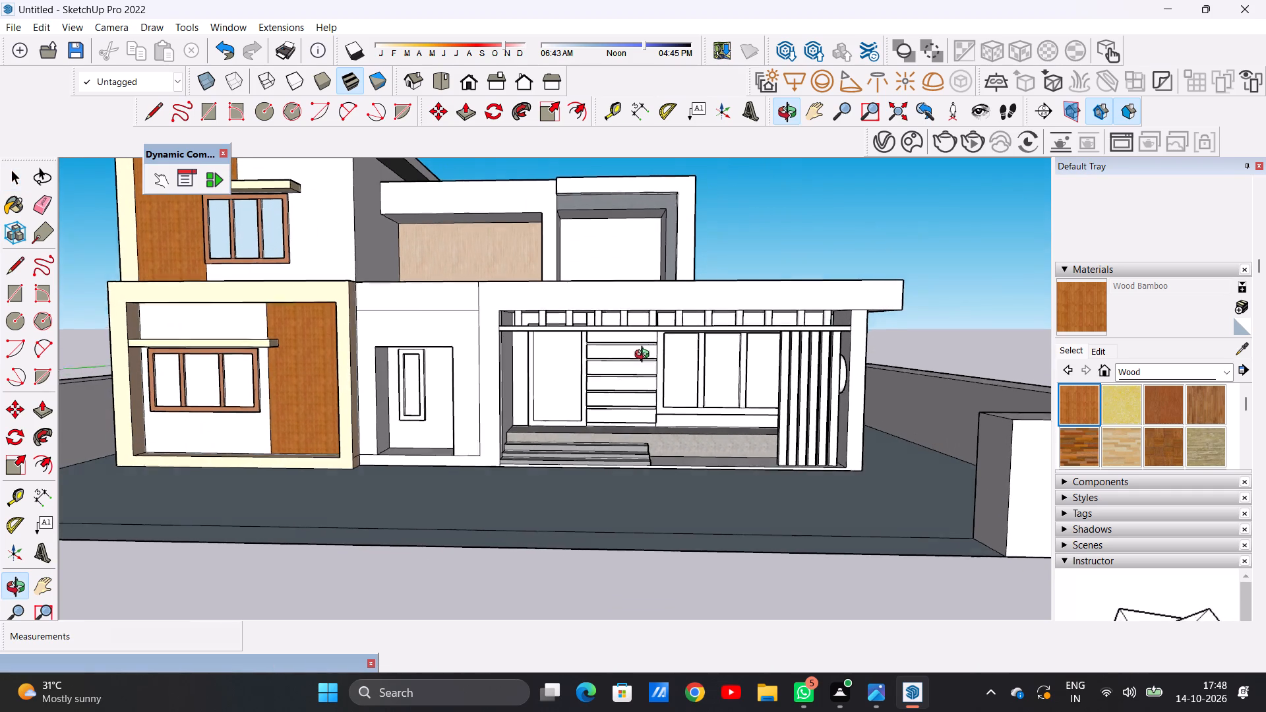
{"action": "middle_click_drag", "start_coordinate": [645, 356], "coordinate": [640, 369]}
{"action": "scroll", "coordinate": [640, 390], "scroll_direction": "up", "scroll_amount": 8}
{"action": "scroll", "coordinate": [640, 390], "scroll_direction": "down", "scroll_amount": 1}
{"action": "scroll", "coordinate": [640, 390], "scroll_direction": "up", "scroll_amount": 7}
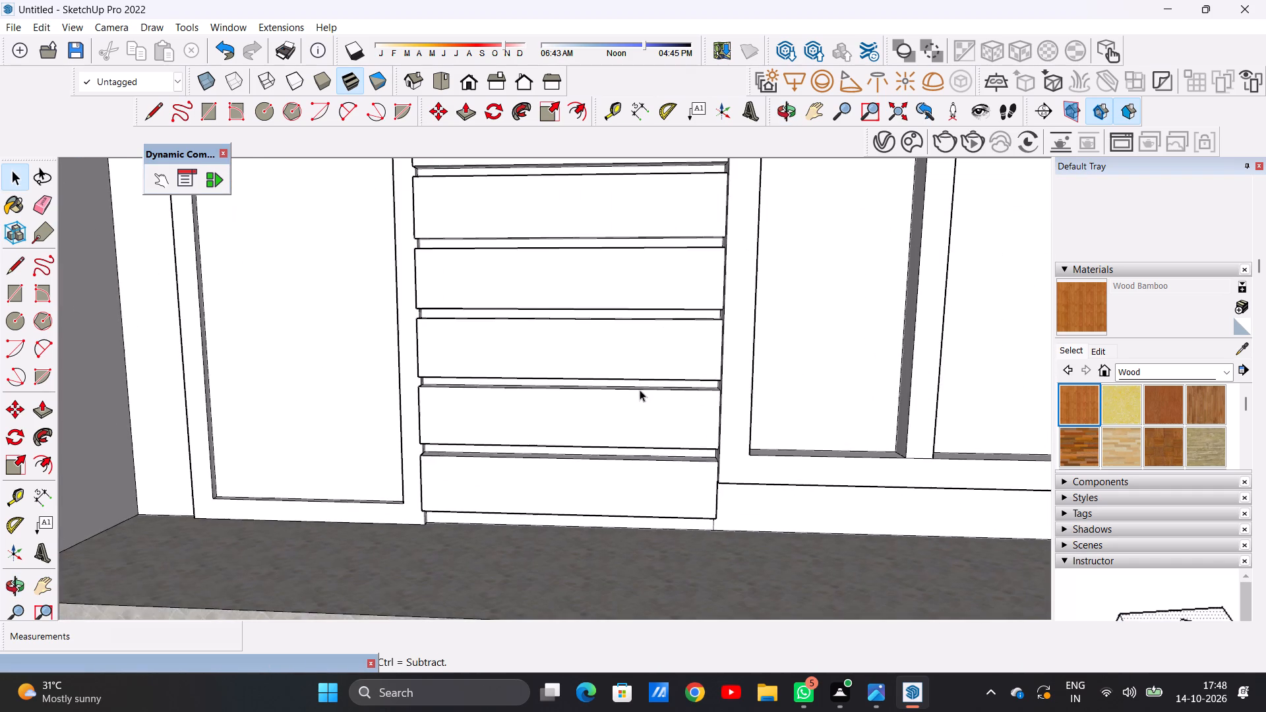
{"action": "middle_click_drag", "start_coordinate": [640, 388], "coordinate": [550, 316]}
{"action": "scroll", "coordinate": [562, 413], "scroll_direction": "down", "scroll_amount": 11}
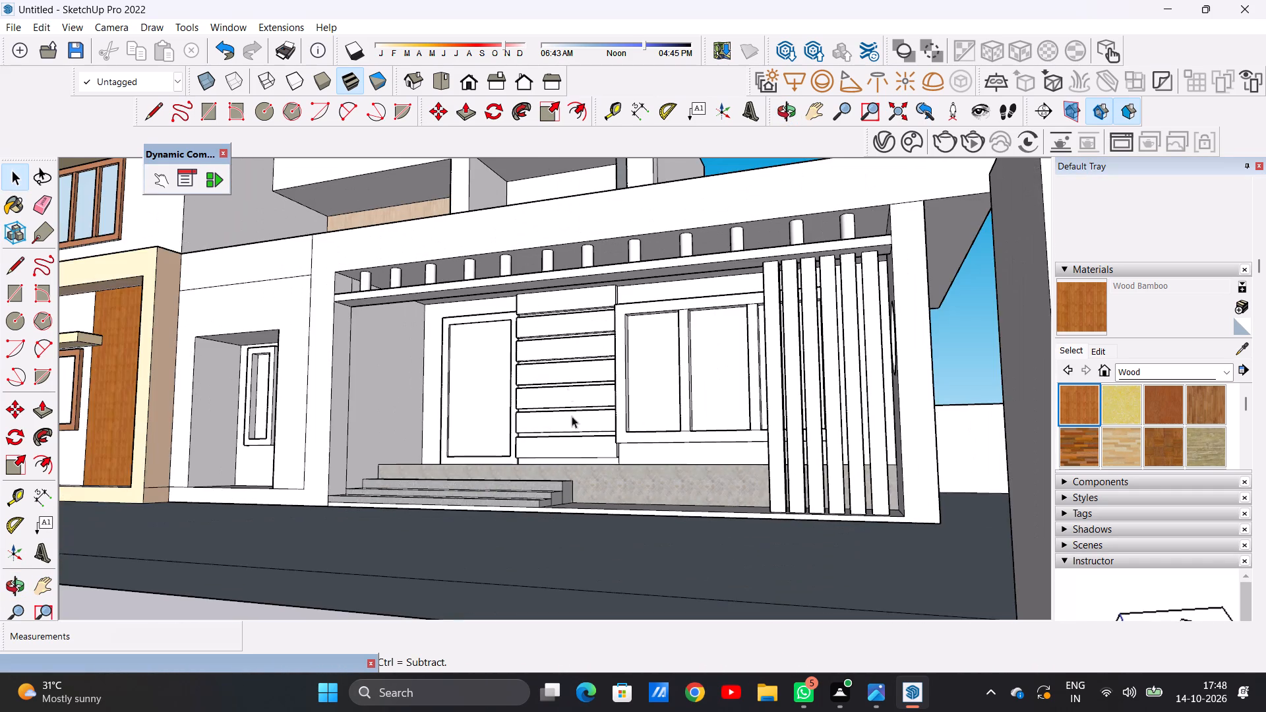
{"action": "scroll", "coordinate": [581, 291], "scroll_direction": "up", "scroll_amount": 5}
{"action": "scroll", "coordinate": [609, 387], "scroll_direction": "down", "scroll_amount": 8}
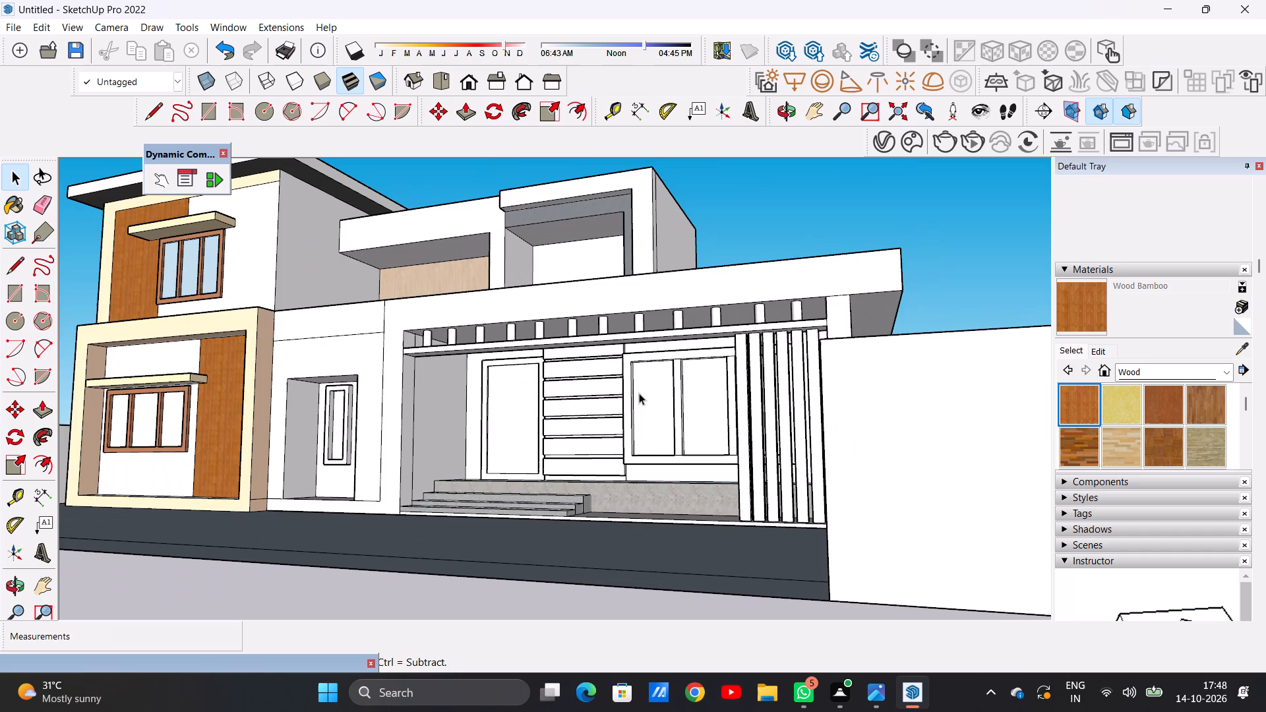
{"action": "middle_click_drag", "start_coordinate": [632, 393], "coordinate": [708, 405]}
Paint the front face of the porch window's outer frame with Wood Cherry Original.
{"action": "scroll", "coordinate": [708, 405], "scroll_direction": "up", "scroll_amount": 7}
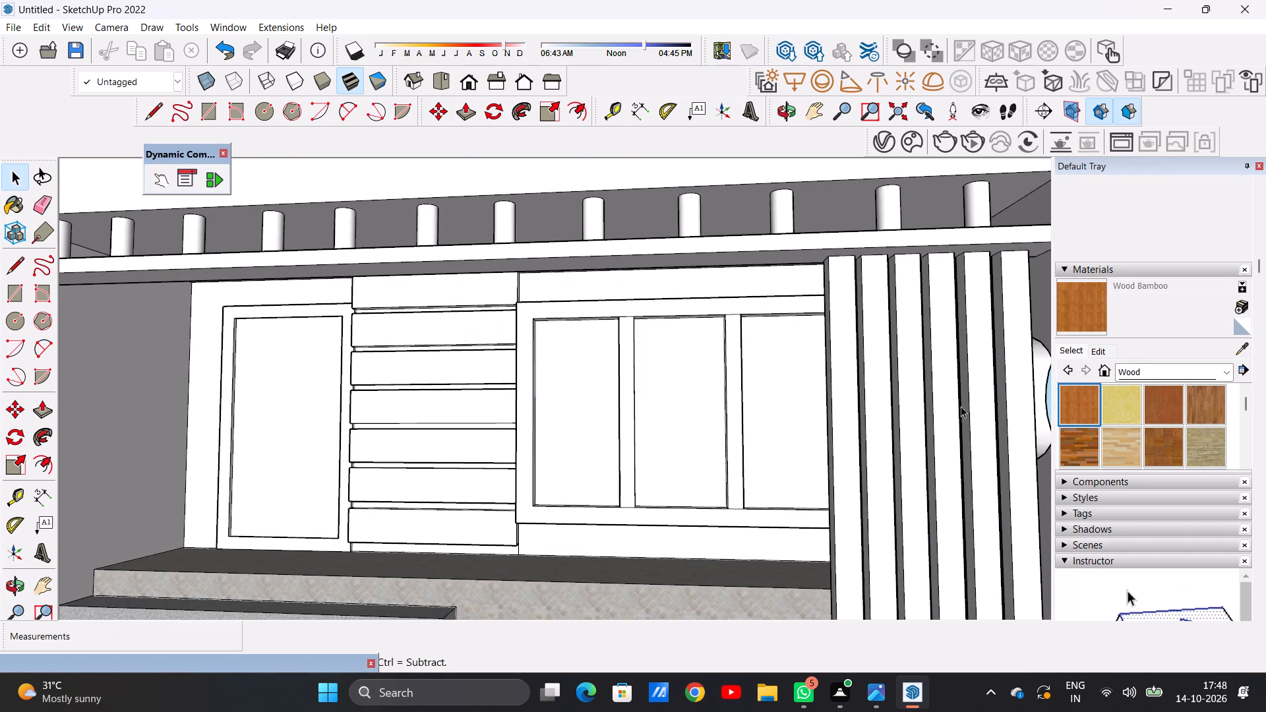
{"action": "left_click", "coordinate": [1157, 398]}
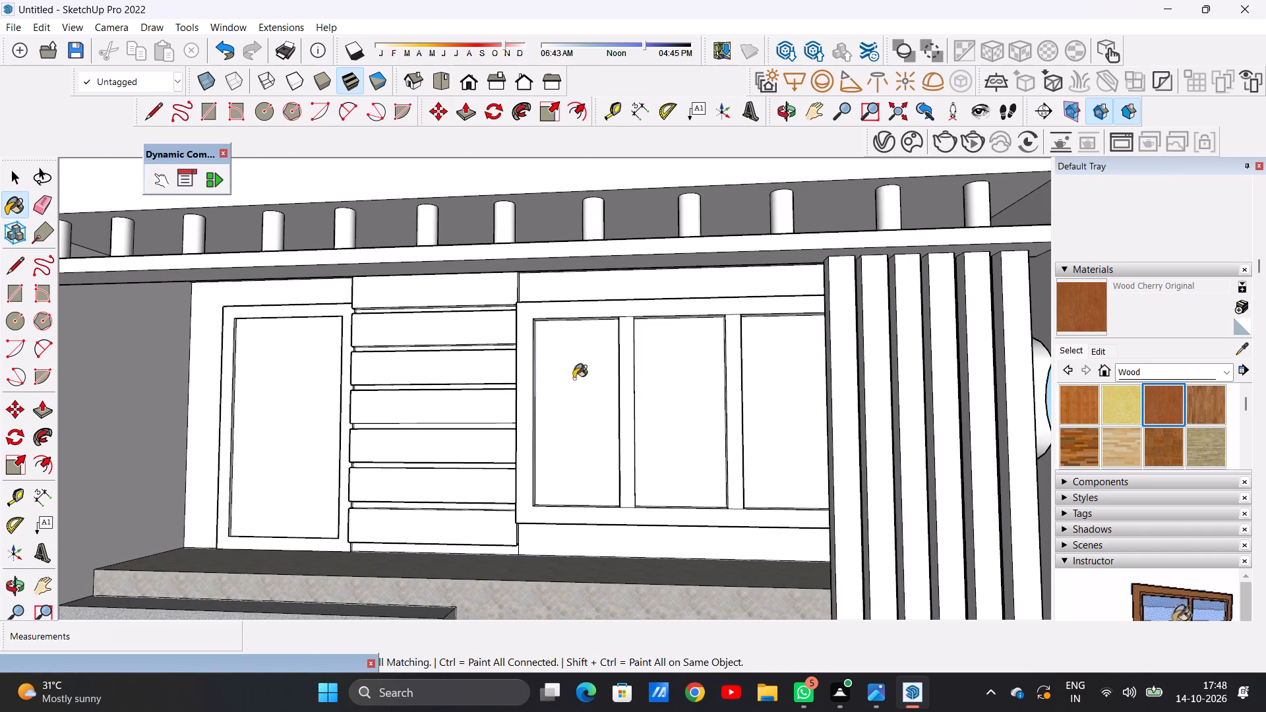
{"action": "scroll", "coordinate": [536, 379], "scroll_direction": "up", "scroll_amount": 8}
{"action": "left_click", "coordinate": [511, 369]}
{"action": "scroll", "coordinate": [559, 339], "scroll_direction": "down", "scroll_amount": 10}
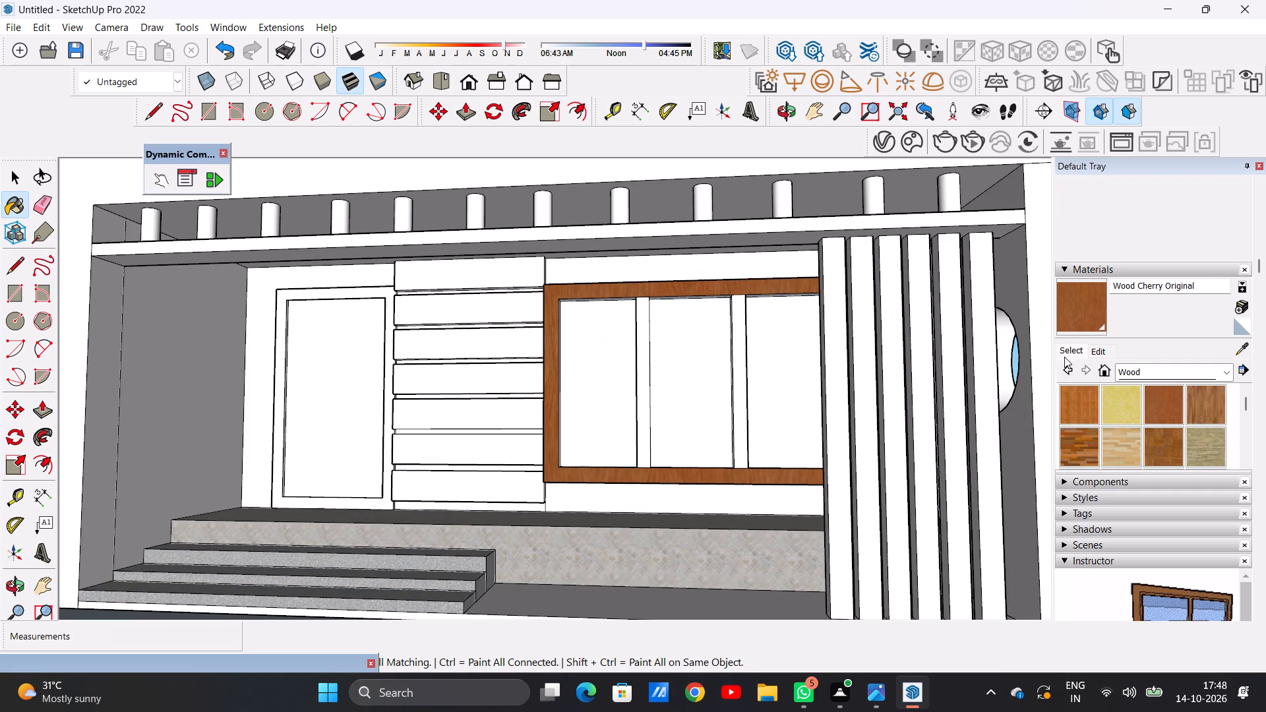
Darken the Wood Cherry Original material by lowering its colour brightness.
{"action": "left_click", "coordinate": [1097, 354]}
{"action": "left_click", "coordinate": [1139, 434]}
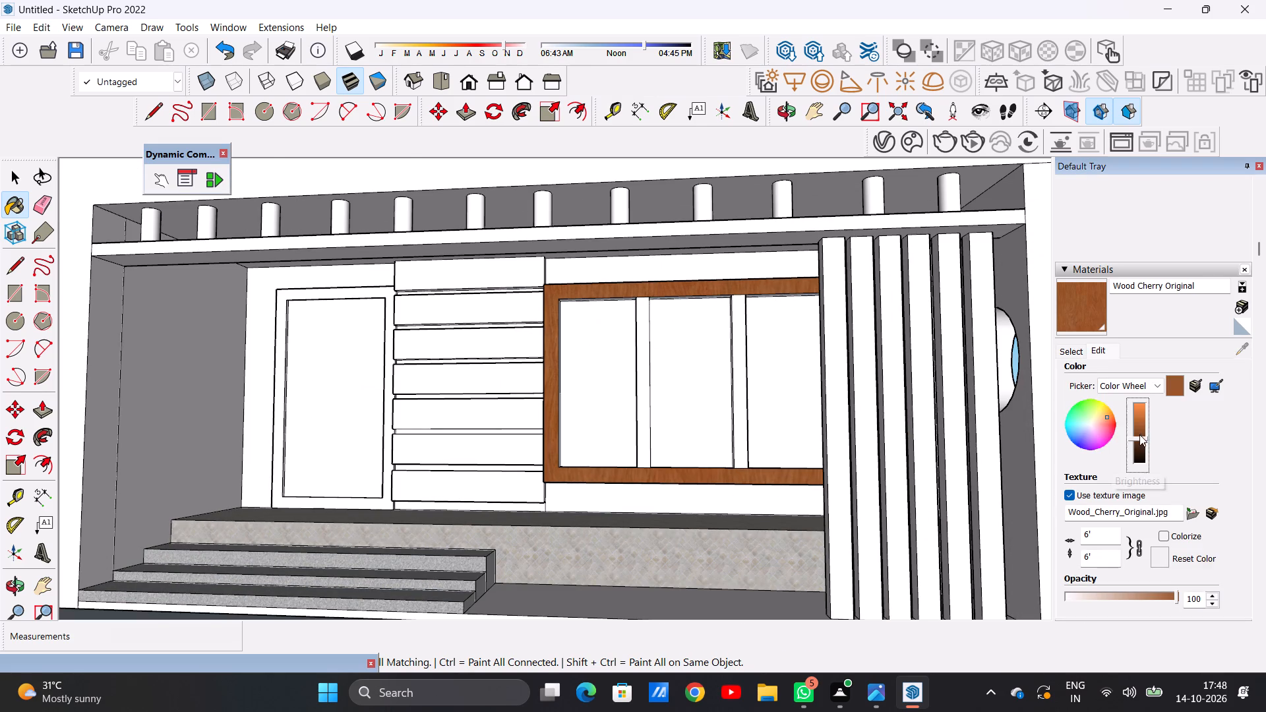
Paint the porch window frame's outer side face, next to the horizontal panels, with Wood Cherry Original.
{"action": "scroll", "coordinate": [588, 366], "scroll_direction": "up", "scroll_amount": 7}
{"action": "middle_click_drag", "start_coordinate": [481, 342], "coordinate": [655, 382]}
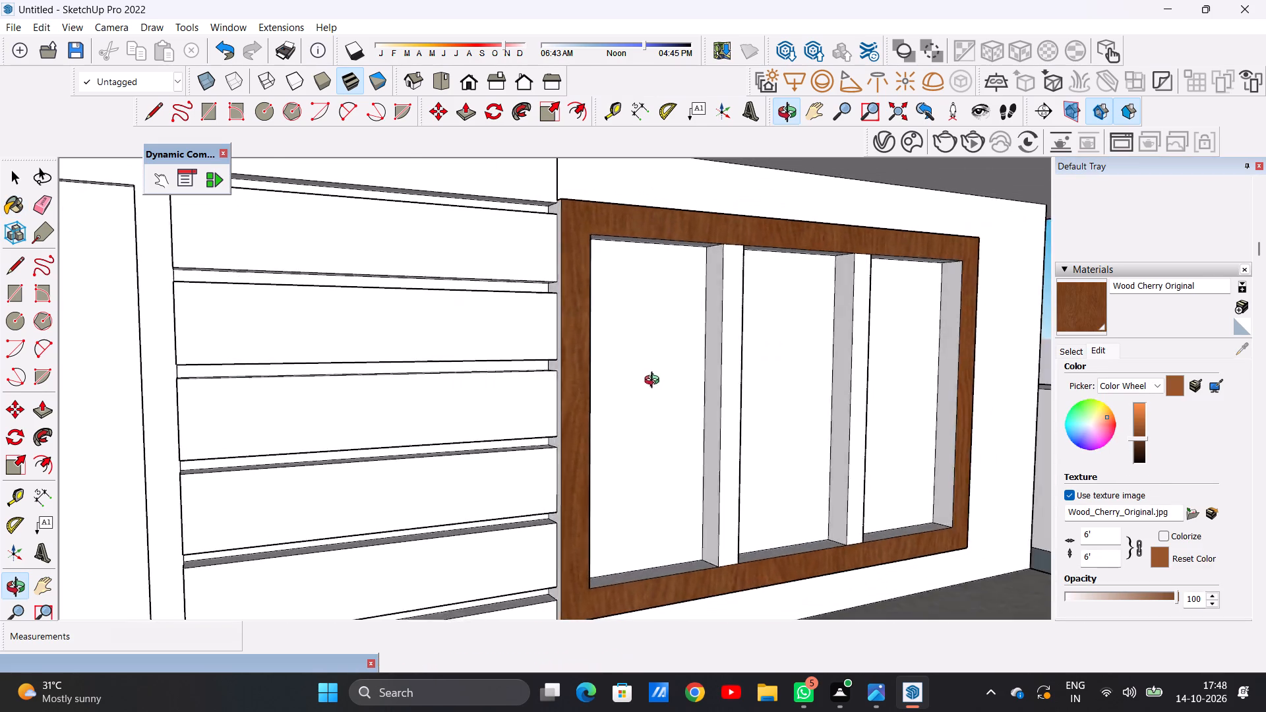
{"action": "middle_click_drag", "start_coordinate": [655, 382], "coordinate": [733, 392]}
{"action": "scroll", "coordinate": [619, 334], "scroll_direction": "up", "scroll_amount": 12}
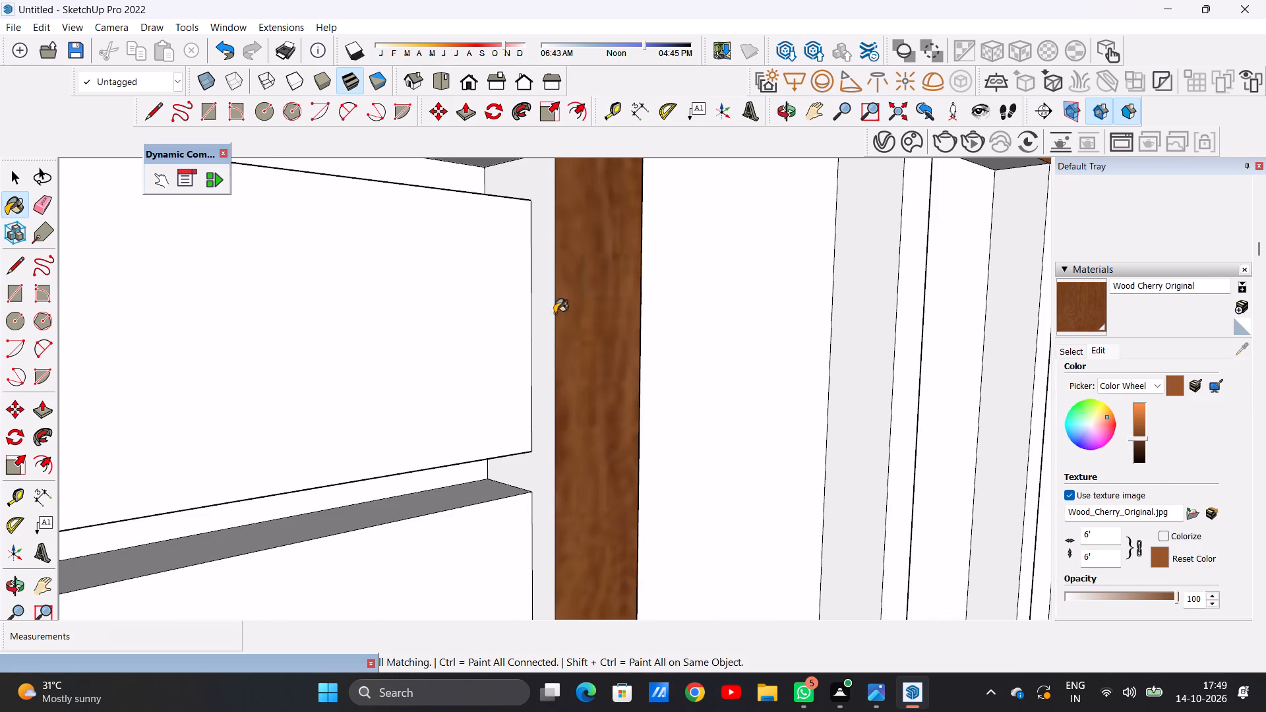
{"action": "left_click", "coordinate": [549, 312]}
{"action": "scroll", "coordinate": [577, 328], "scroll_direction": "down", "scroll_amount": 19}
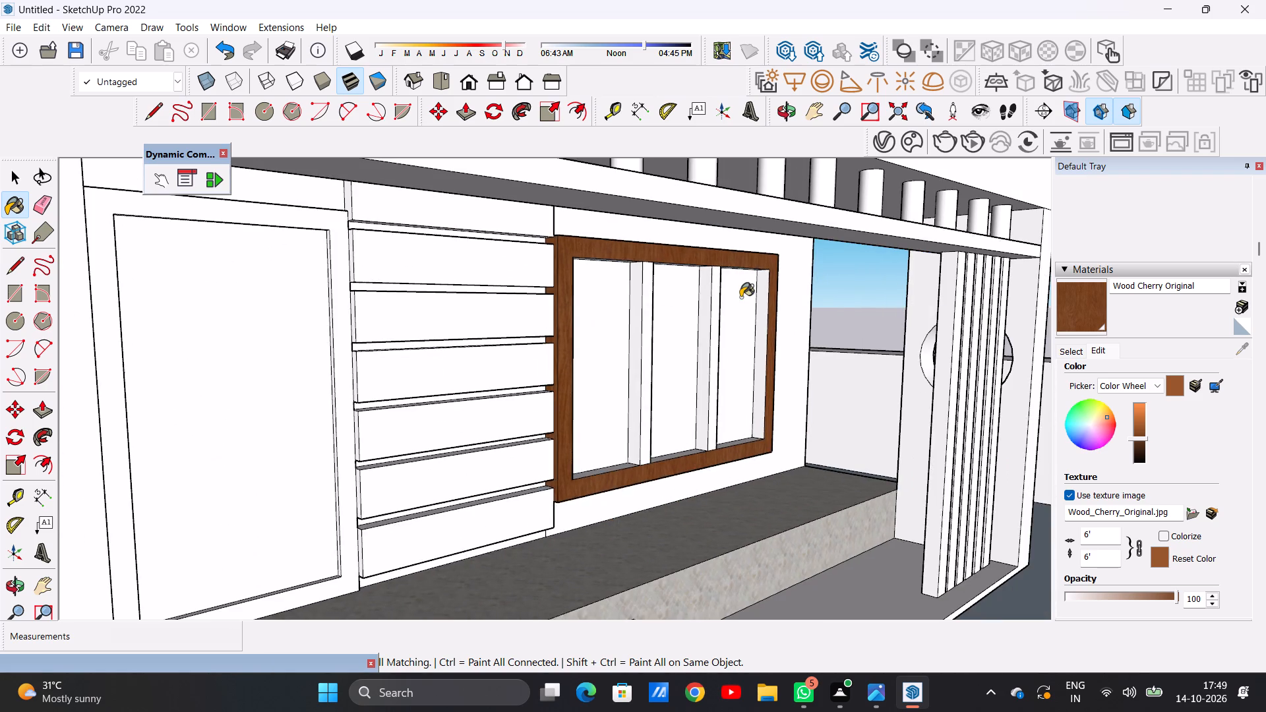
Paint the front faces of the porch window's two vertical mullions with Wood Cherry Original.
{"action": "middle_click_drag", "start_coordinate": [740, 297], "coordinate": [539, 285]}
{"action": "scroll", "coordinate": [836, 316], "scroll_direction": "up", "scroll_amount": 4}
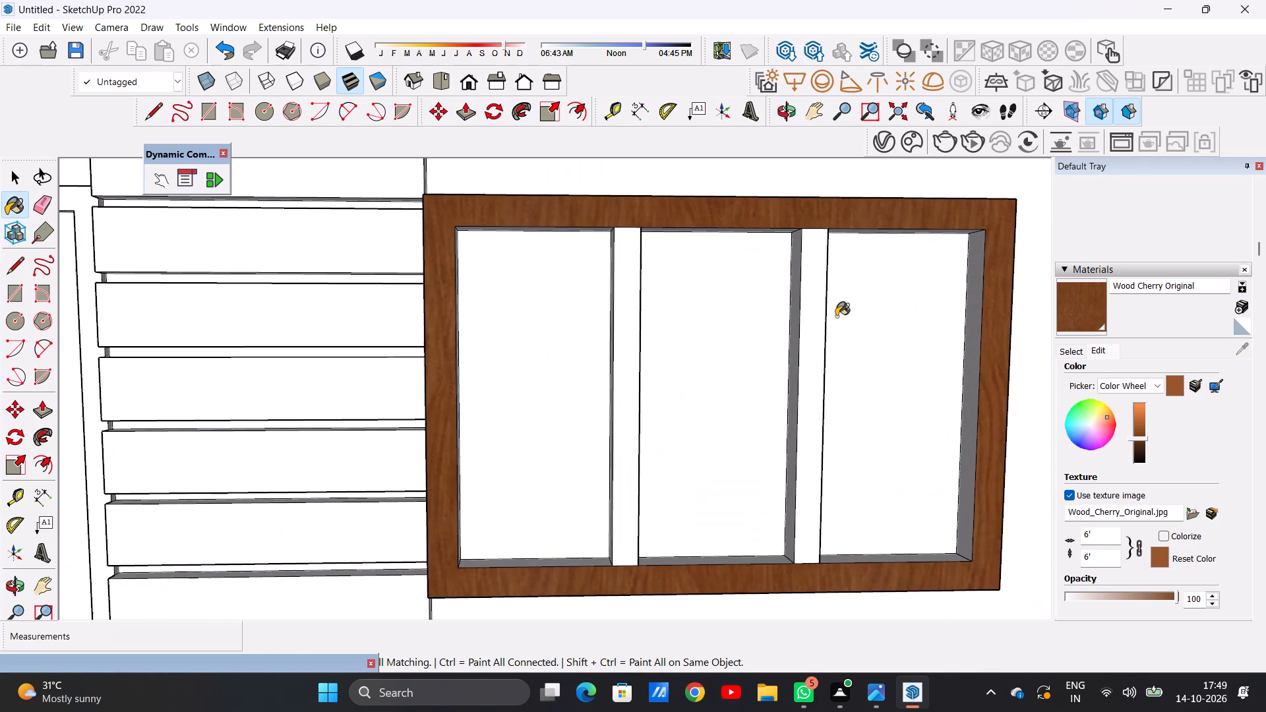
{"action": "left_click", "coordinate": [814, 314]}
{"action": "left_click", "coordinate": [623, 334]}
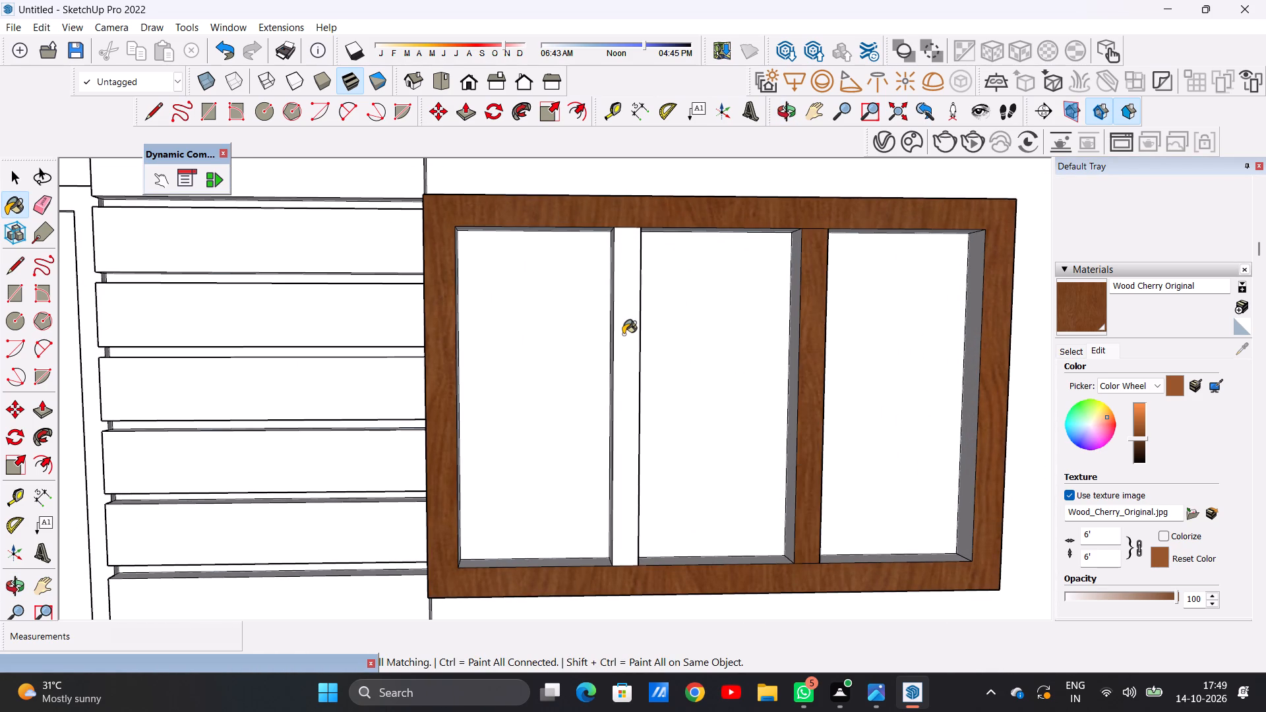
Paint the door-facing sides of both window mullions and the inner side of the far jamb with Wood Cherry Original.
{"action": "scroll", "coordinate": [584, 311], "scroll_direction": "down", "scroll_amount": 5}
{"action": "middle_click_drag", "start_coordinate": [584, 311], "coordinate": [782, 309]}
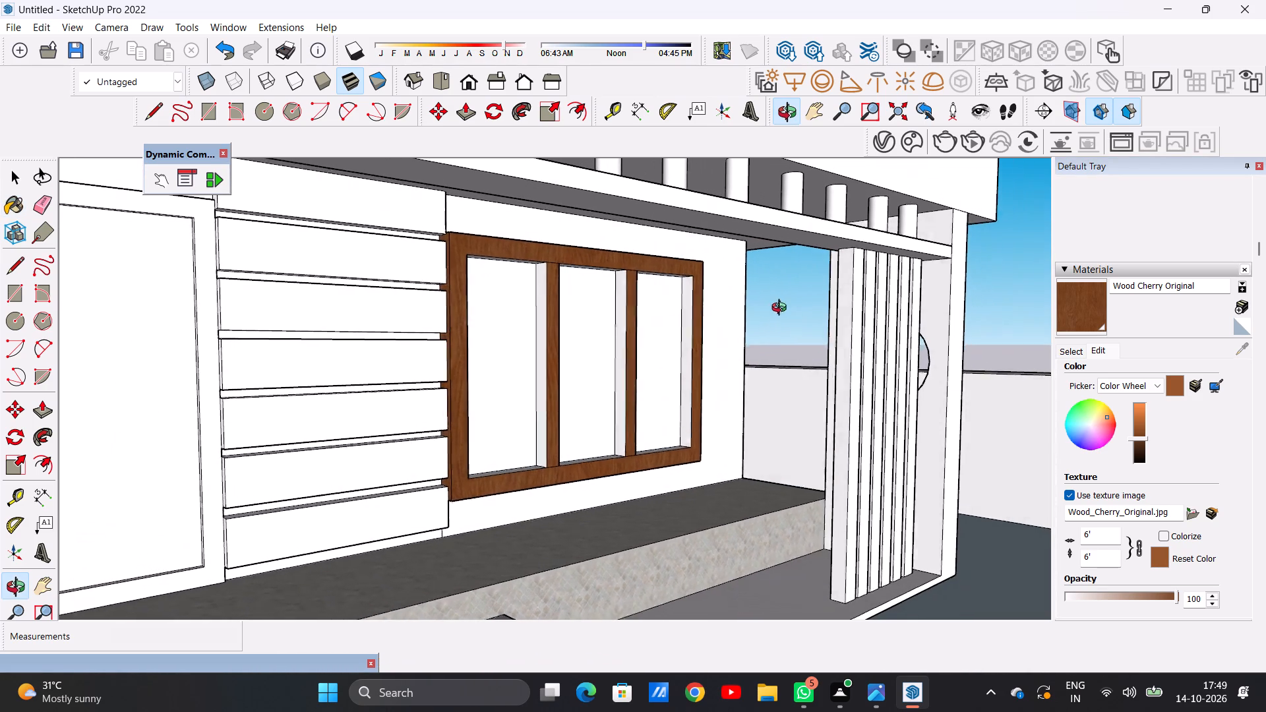
{"action": "middle_click_drag", "start_coordinate": [782, 309], "coordinate": [801, 312]}
{"action": "scroll", "coordinate": [529, 318], "scroll_direction": "up", "scroll_amount": 8}
{"action": "left_click", "coordinate": [534, 316]}
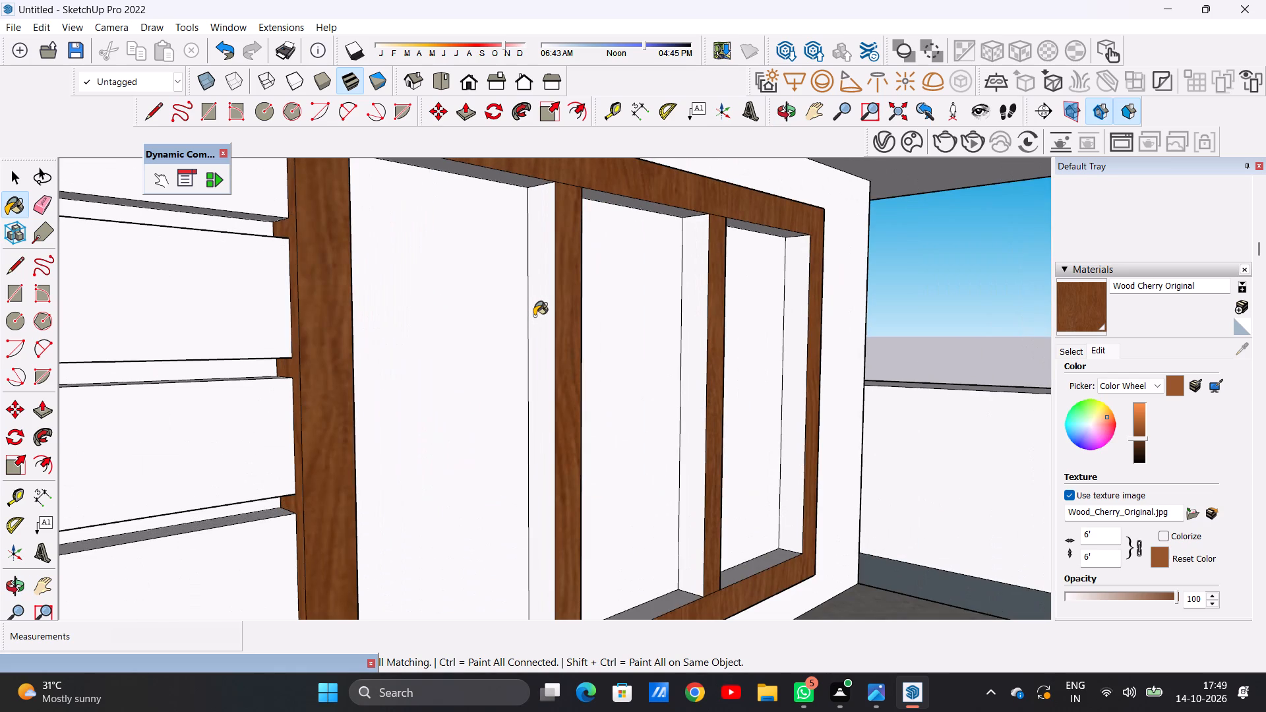
{"action": "left_click", "coordinate": [693, 303]}
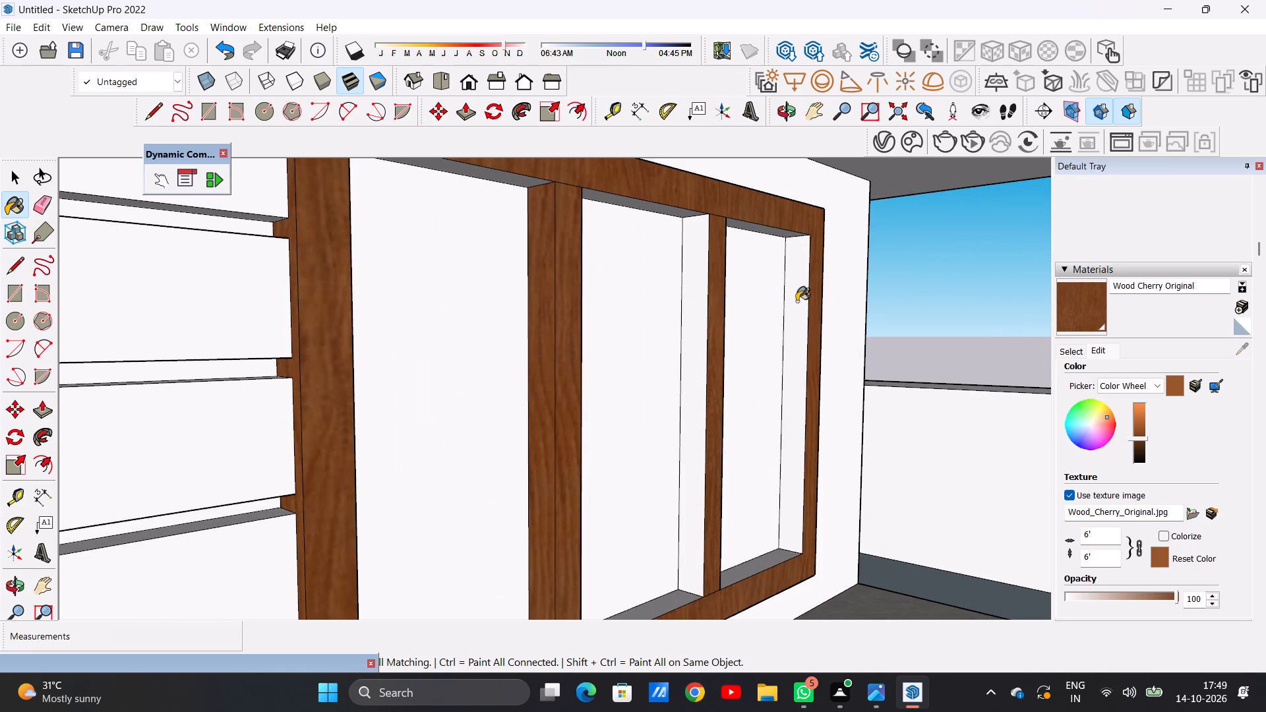
{"action": "left_click", "coordinate": [797, 301]}
{"action": "scroll", "coordinate": [268, 398], "scroll_direction": "down", "scroll_amount": 5}
Paint the upward-facing inner sill faces of the porch window's three openings with Wood Cherry Original.
{"action": "scroll", "coordinate": [349, 361], "scroll_direction": "down", "scroll_amount": 5}
{"action": "scroll", "coordinate": [394, 487], "scroll_direction": "up", "scroll_amount": 19}
{"action": "left_click", "coordinate": [422, 494]}
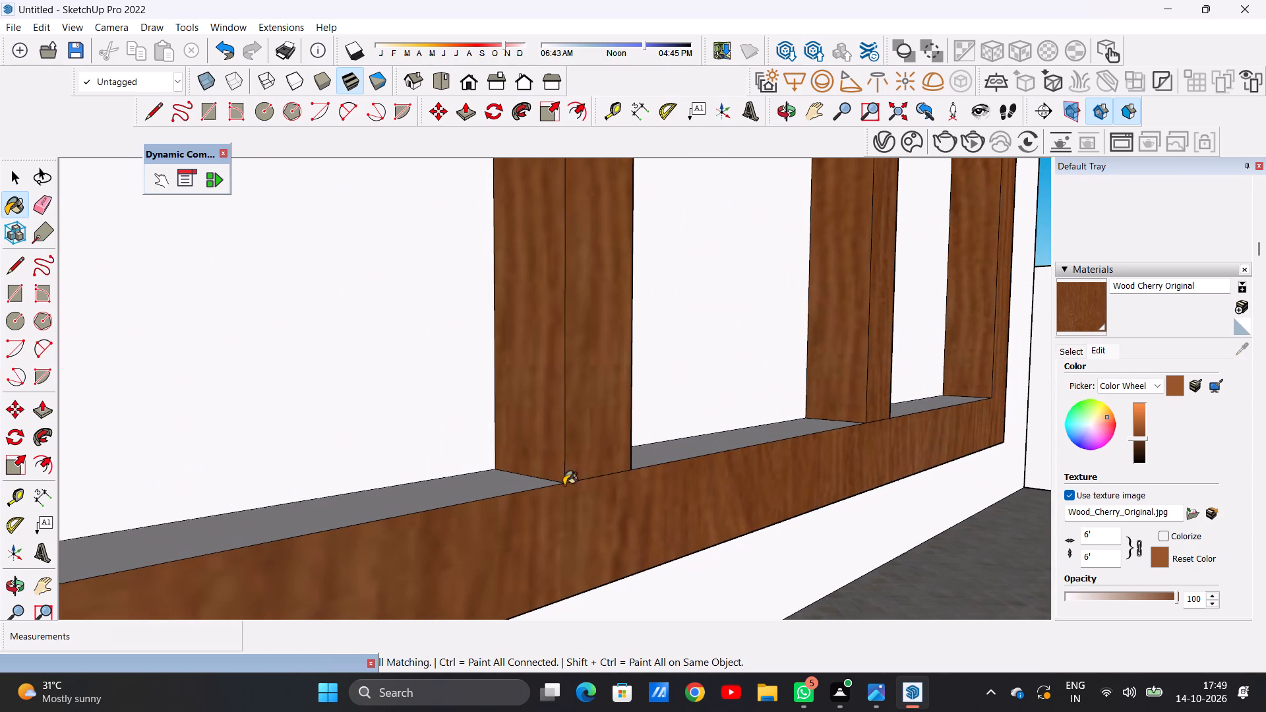
{"action": "left_click", "coordinate": [678, 452]}
{"action": "scroll", "coordinate": [547, 463], "scroll_direction": "down", "scroll_amount": 5}
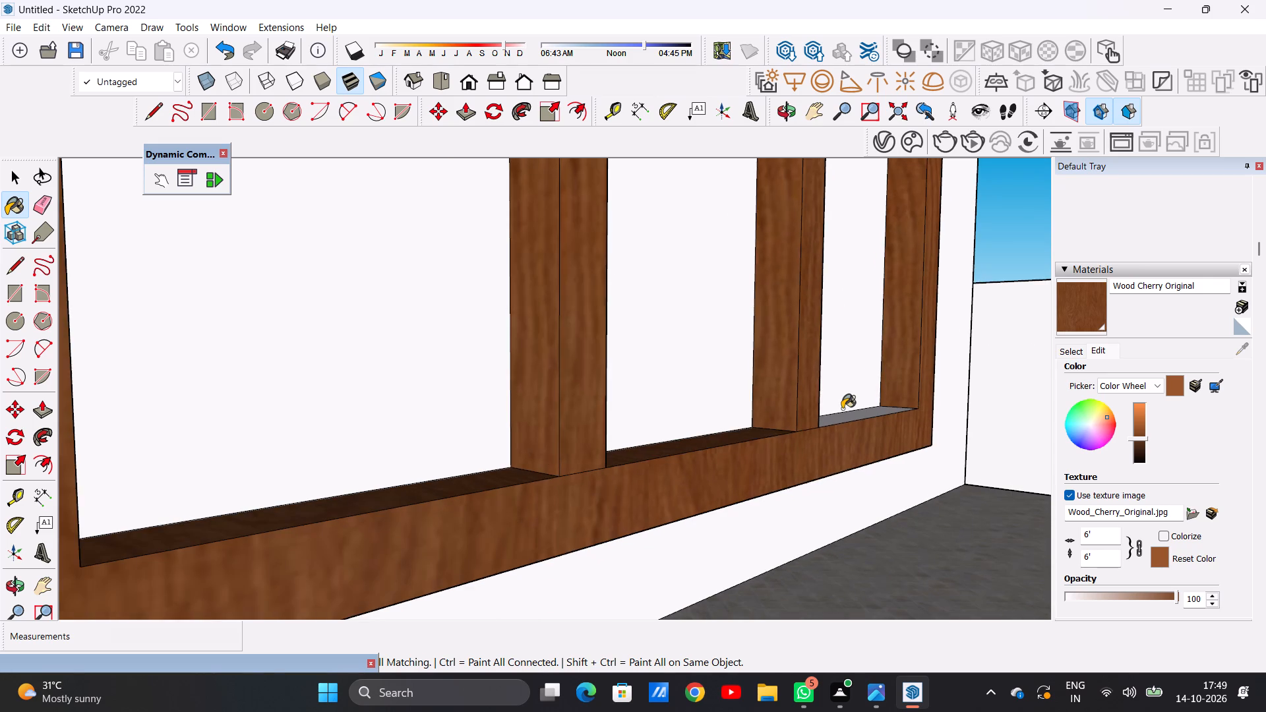
{"action": "scroll", "coordinate": [843, 405], "scroll_direction": "up", "scroll_amount": 4}
{"action": "scroll", "coordinate": [845, 405], "scroll_direction": "down", "scroll_amount": 1}
{"action": "scroll", "coordinate": [798, 437], "scroll_direction": "up", "scroll_amount": 7}
{"action": "left_click", "coordinate": [783, 423]}
{"action": "scroll", "coordinate": [661, 485], "scroll_direction": "down", "scroll_amount": 18}
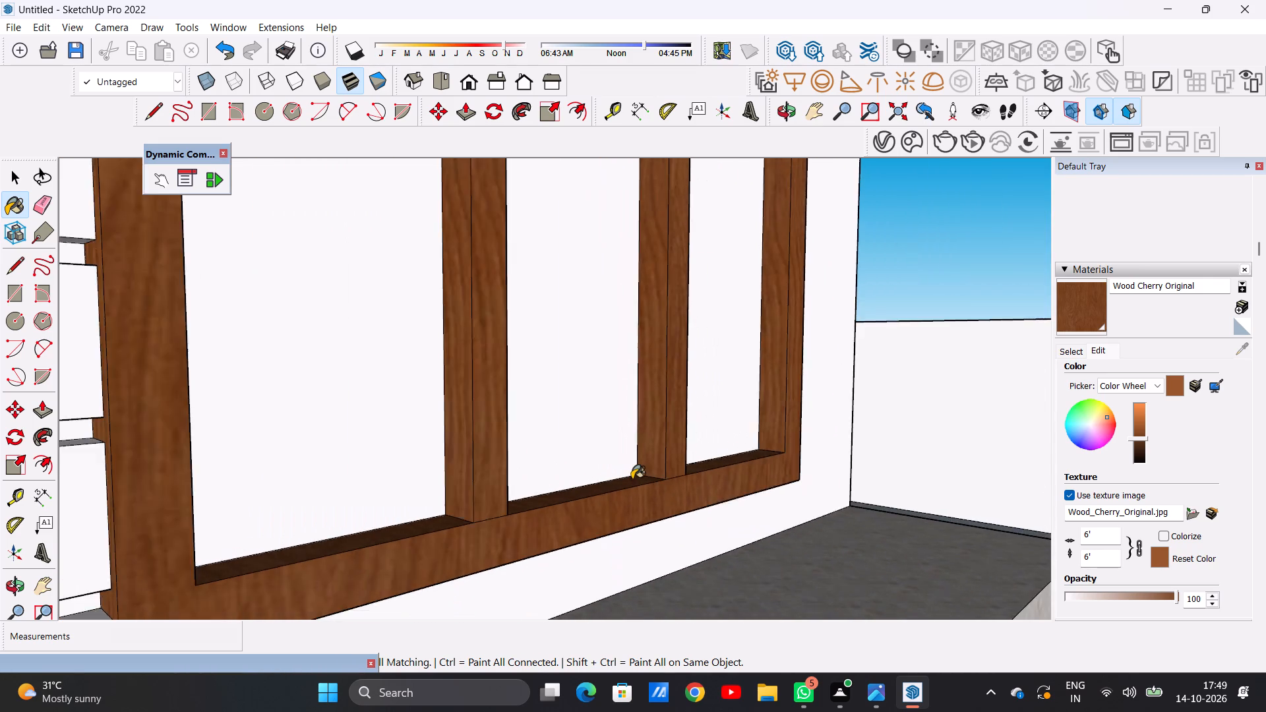
Paint the window frame's outer side away from the door, plus the same-facing sides of both mullions and the door-side jamb, in Wood Cherry Original.
{"action": "scroll", "coordinate": [632, 479], "scroll_direction": "down", "scroll_amount": 11}
{"action": "middle_click_drag", "start_coordinate": [675, 448], "coordinate": [135, 438]}
{"action": "middle_click_drag", "start_coordinate": [865, 429], "coordinate": [800, 430]}
{"action": "scroll", "coordinate": [801, 421], "scroll_direction": "up", "scroll_amount": 6}
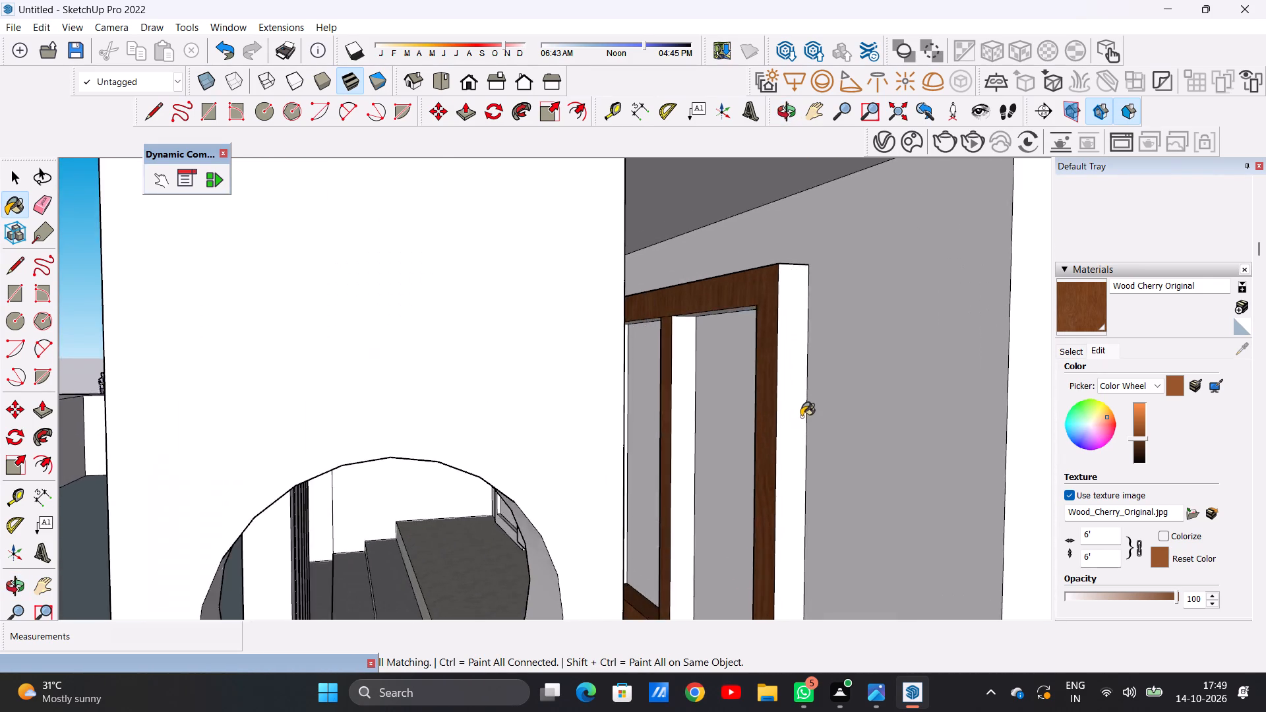
{"action": "scroll", "coordinate": [801, 417], "scroll_direction": "up", "scroll_amount": 5}
{"action": "left_click", "coordinate": [779, 407]}
{"action": "scroll", "coordinate": [496, 390], "scroll_direction": "up", "scroll_amount": 2}
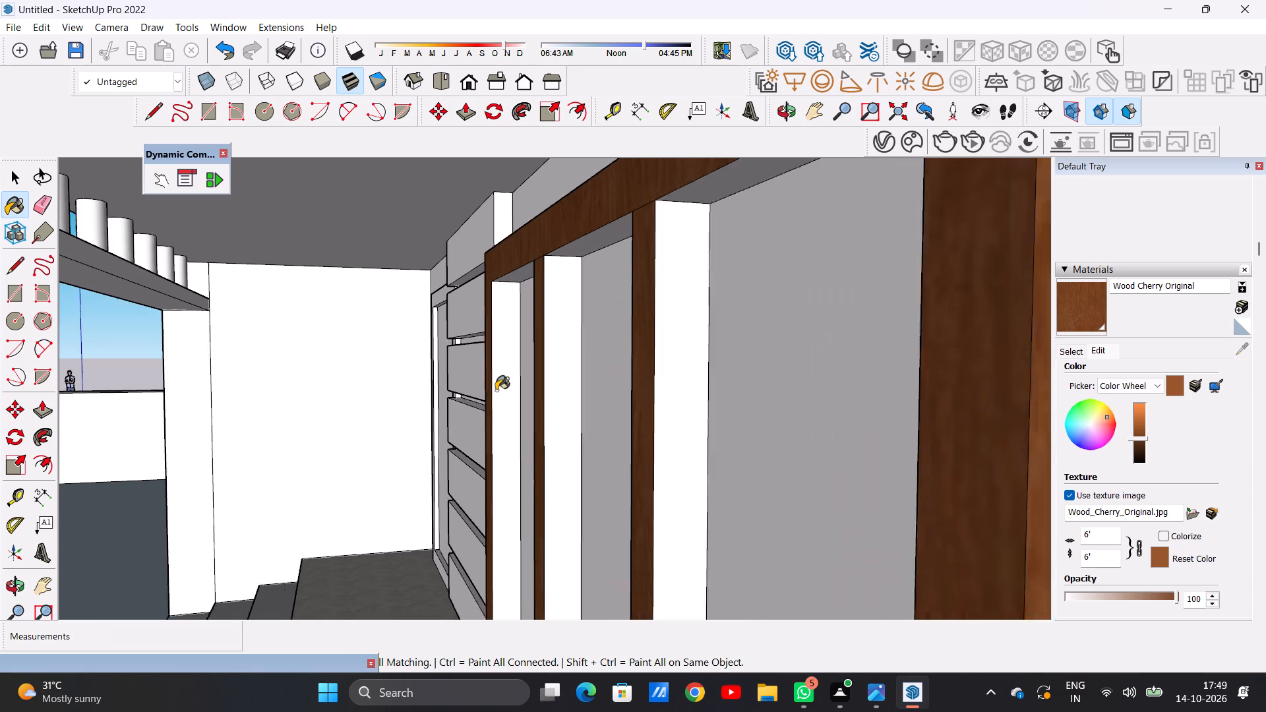
{"action": "scroll", "coordinate": [496, 390], "scroll_direction": "up", "scroll_amount": 1}
{"action": "left_click", "coordinate": [497, 388]}
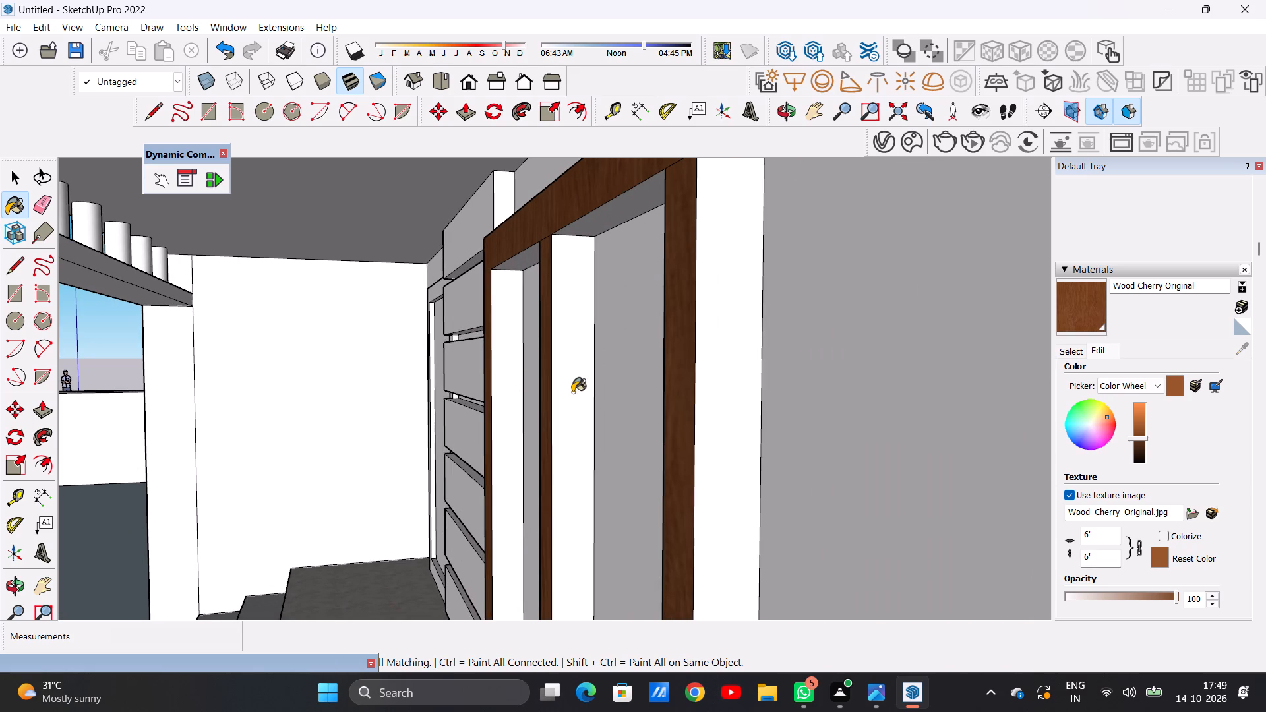
{"action": "left_click", "coordinate": [562, 401]}
{"action": "left_click", "coordinate": [706, 392]}
{"action": "scroll", "coordinate": [604, 430], "scroll_direction": "down", "scroll_amount": 2}
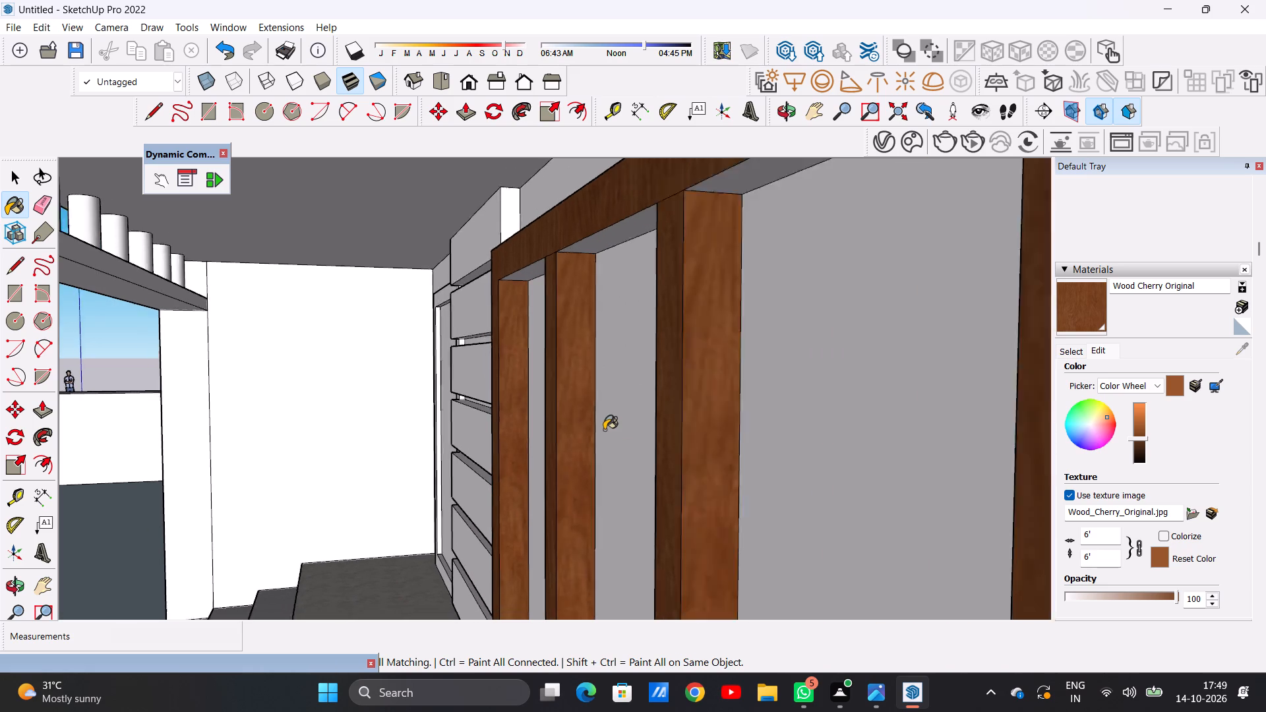
Paint the undersides of the frame's top rail in all three porch window openings with Wood Cherry Original.
{"action": "scroll", "coordinate": [604, 430], "scroll_direction": "down", "scroll_amount": 15}
{"action": "middle_click_drag", "start_coordinate": [423, 415], "coordinate": [661, 372]}
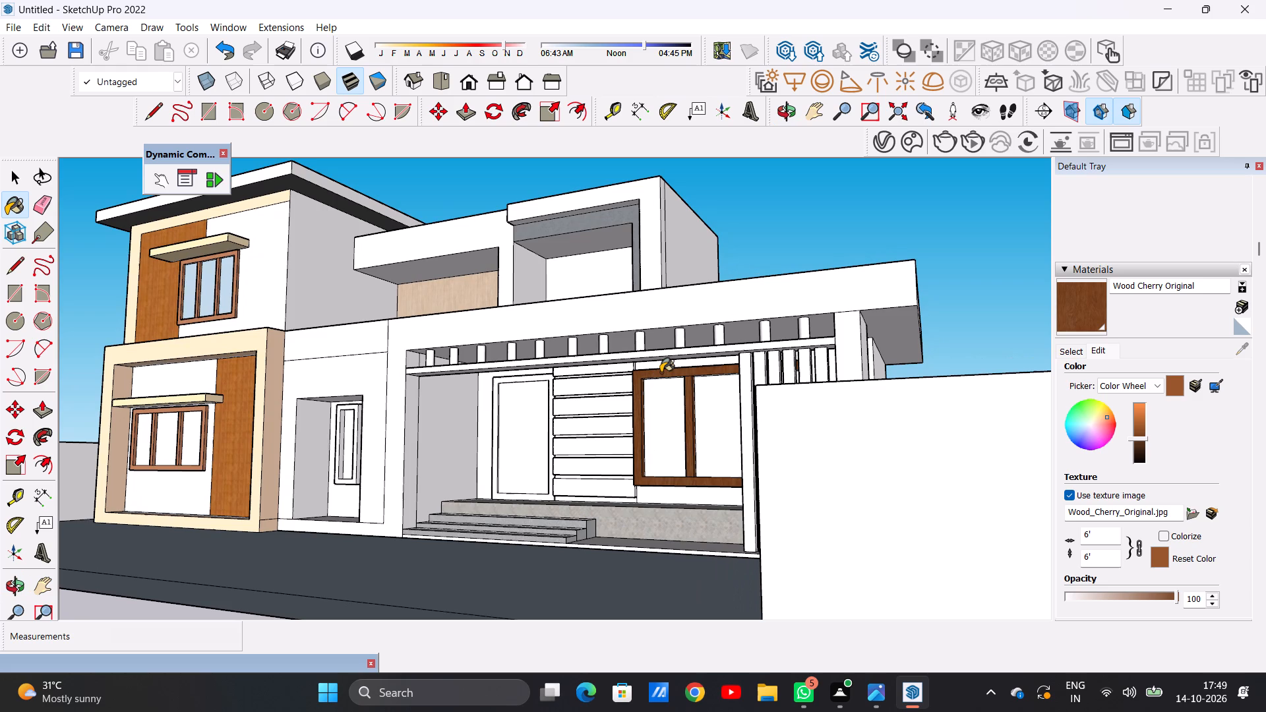
{"action": "scroll", "coordinate": [633, 429], "scroll_direction": "up", "scroll_amount": 12}
{"action": "scroll", "coordinate": [638, 379], "scroll_direction": "down", "scroll_amount": 5}
{"action": "middle_click_drag", "start_coordinate": [676, 419], "coordinate": [750, 332]}
{"action": "scroll", "coordinate": [669, 374], "scroll_direction": "up", "scroll_amount": 6}
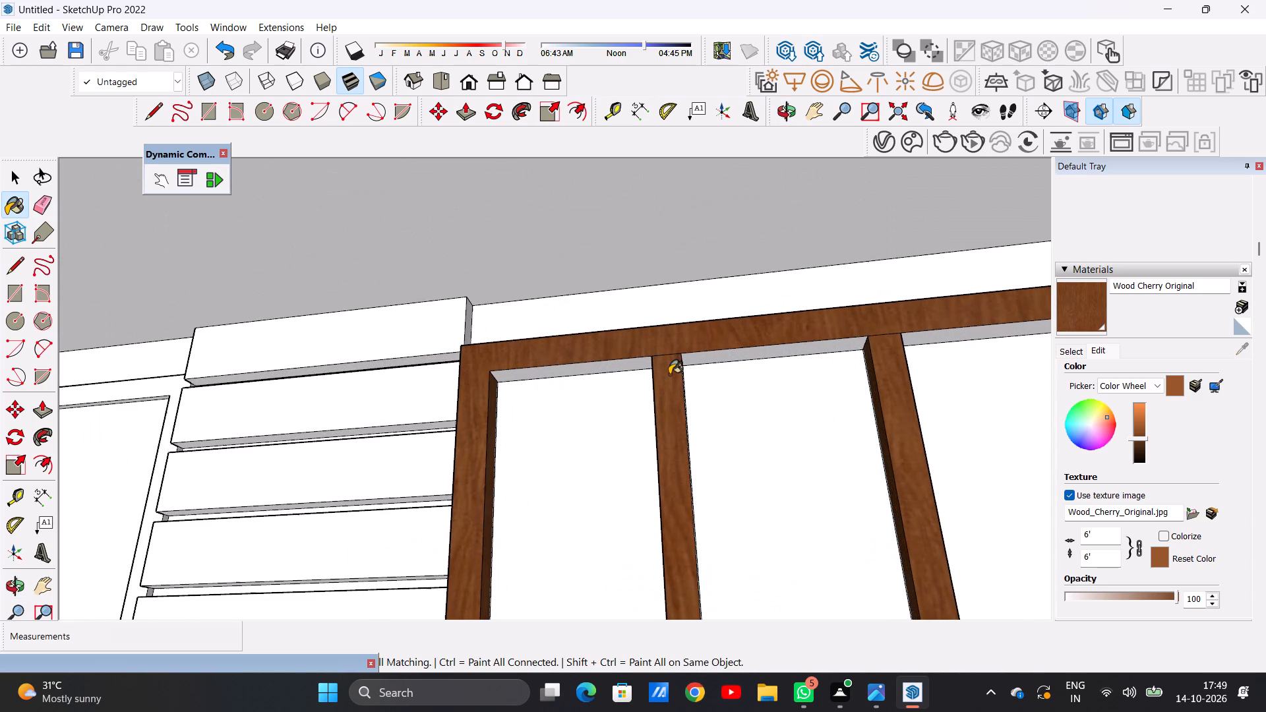
{"action": "scroll", "coordinate": [669, 376], "scroll_direction": "up", "scroll_amount": 10}
{"action": "left_click", "coordinate": [564, 338]}
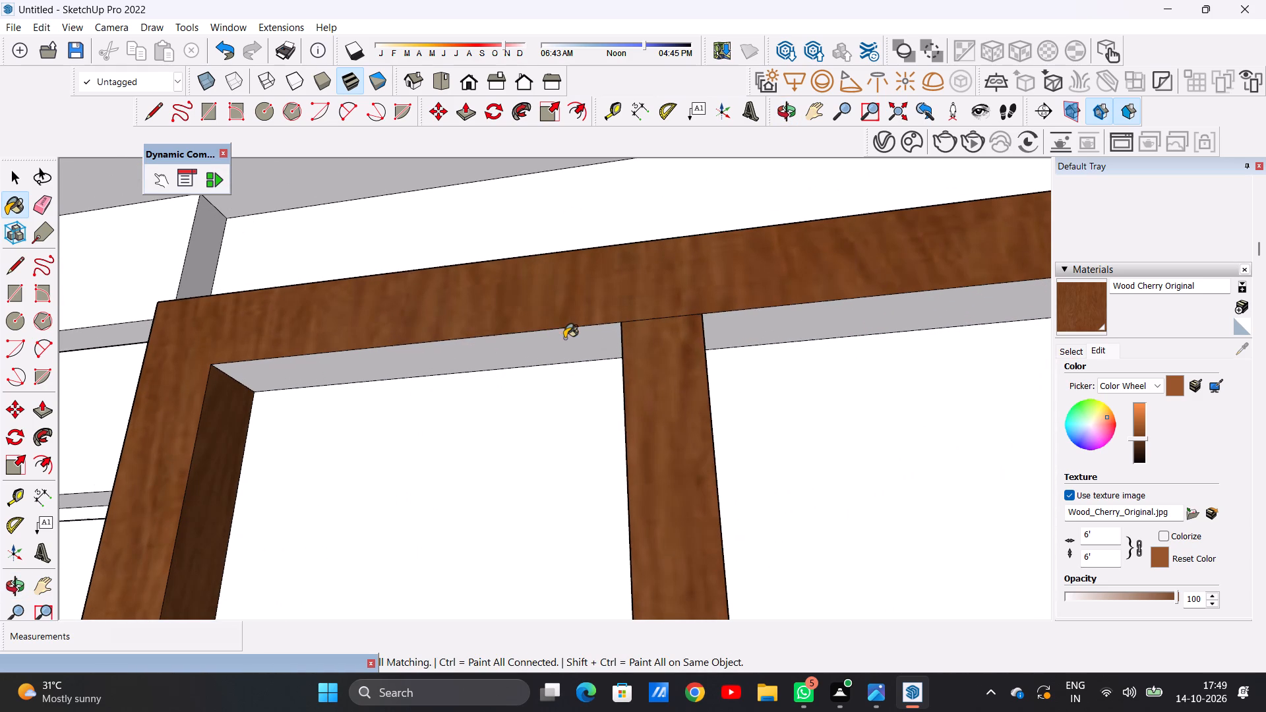
{"action": "left_click", "coordinate": [733, 335]}
{"action": "scroll", "coordinate": [494, 378], "scroll_direction": "down", "scroll_amount": 6}
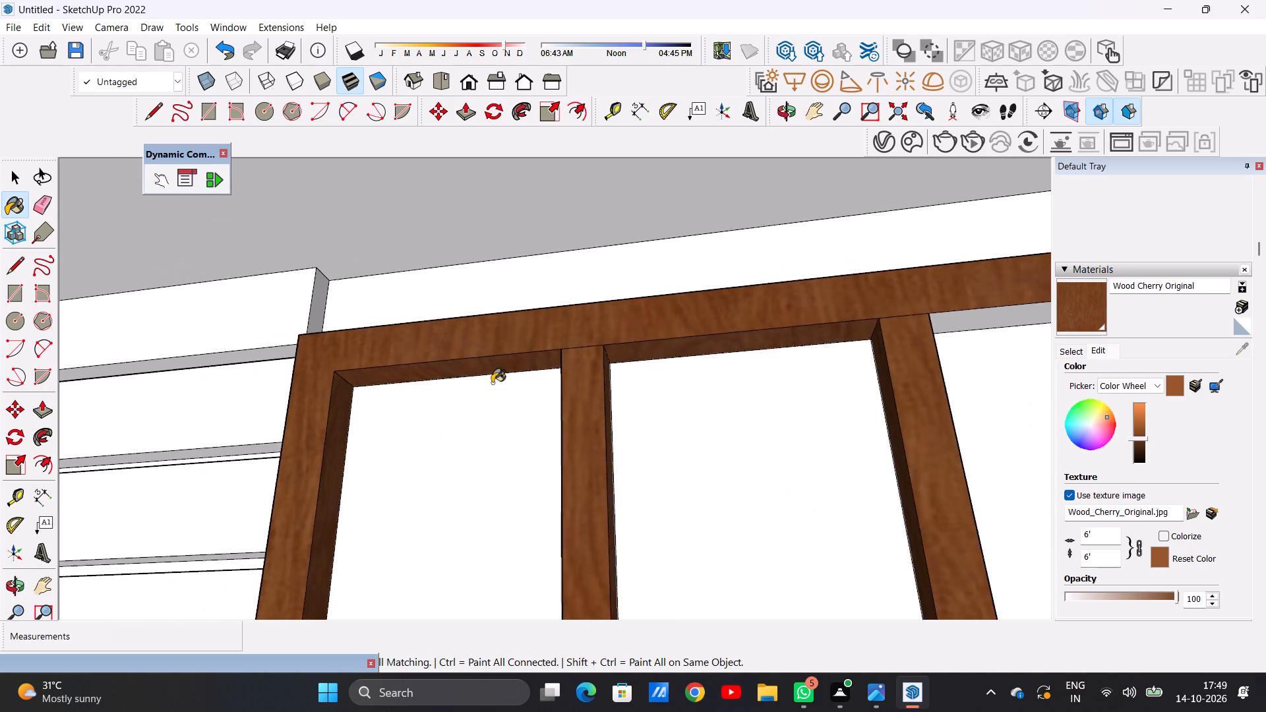
{"action": "scroll", "coordinate": [492, 383], "scroll_direction": "down", "scroll_amount": 5}
{"action": "scroll", "coordinate": [924, 322], "scroll_direction": "up", "scroll_amount": 15}
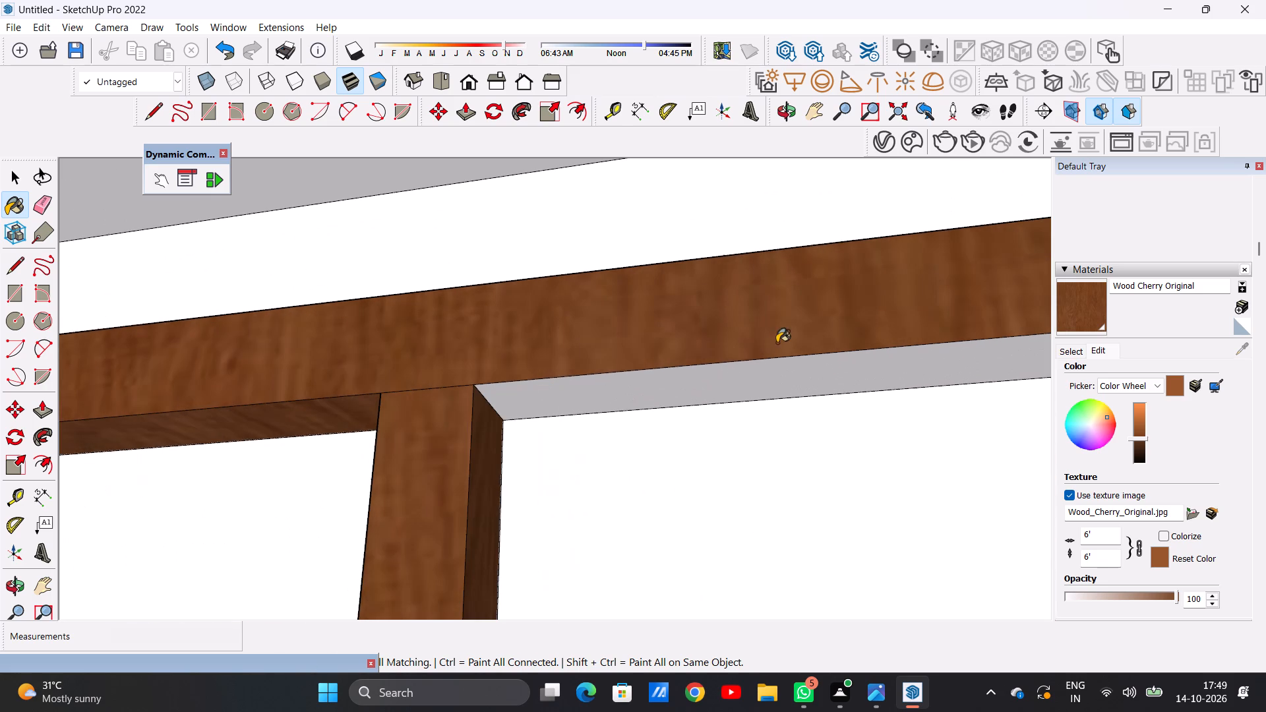
{"action": "left_click", "coordinate": [721, 394]}
{"action": "scroll", "coordinate": [739, 343], "scroll_direction": "down", "scroll_amount": 17}
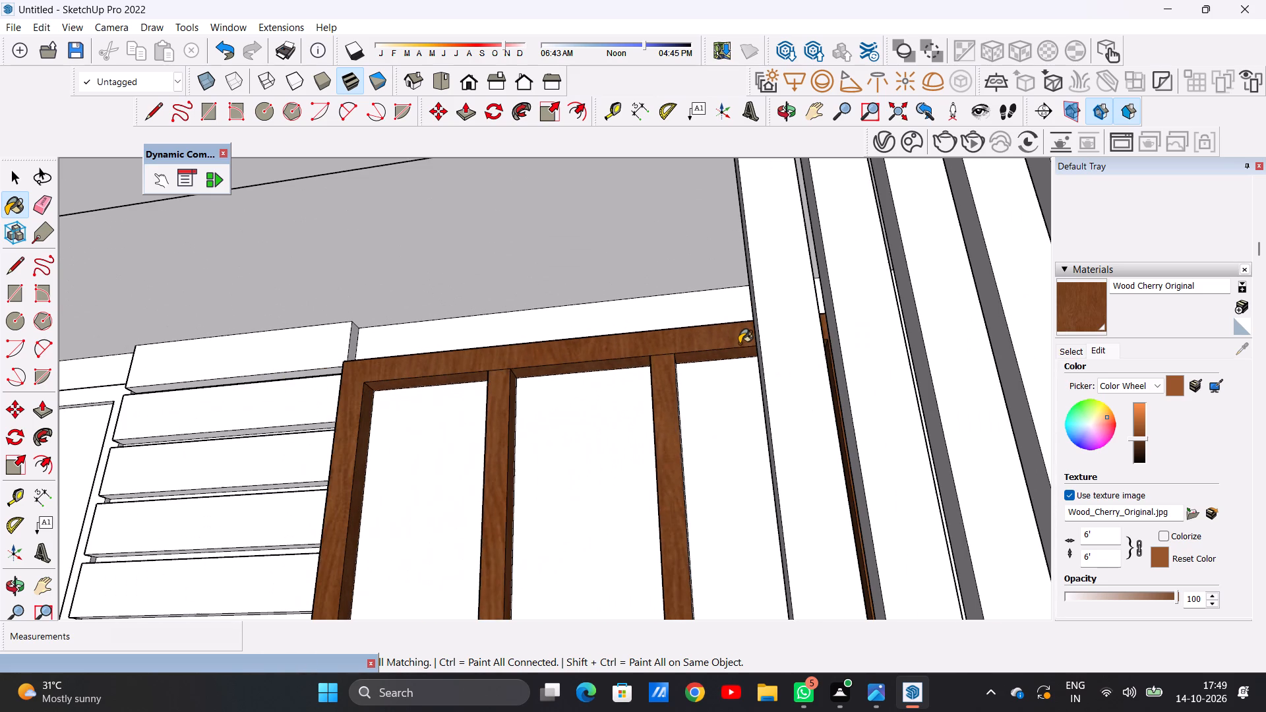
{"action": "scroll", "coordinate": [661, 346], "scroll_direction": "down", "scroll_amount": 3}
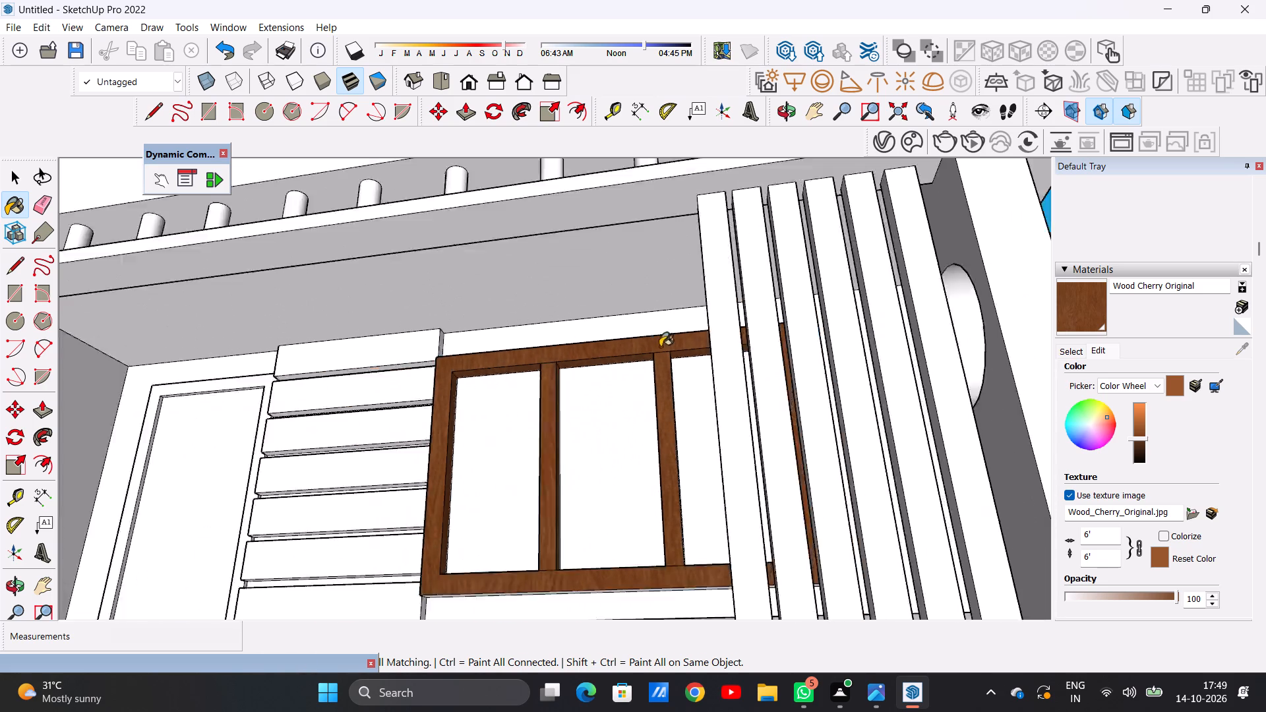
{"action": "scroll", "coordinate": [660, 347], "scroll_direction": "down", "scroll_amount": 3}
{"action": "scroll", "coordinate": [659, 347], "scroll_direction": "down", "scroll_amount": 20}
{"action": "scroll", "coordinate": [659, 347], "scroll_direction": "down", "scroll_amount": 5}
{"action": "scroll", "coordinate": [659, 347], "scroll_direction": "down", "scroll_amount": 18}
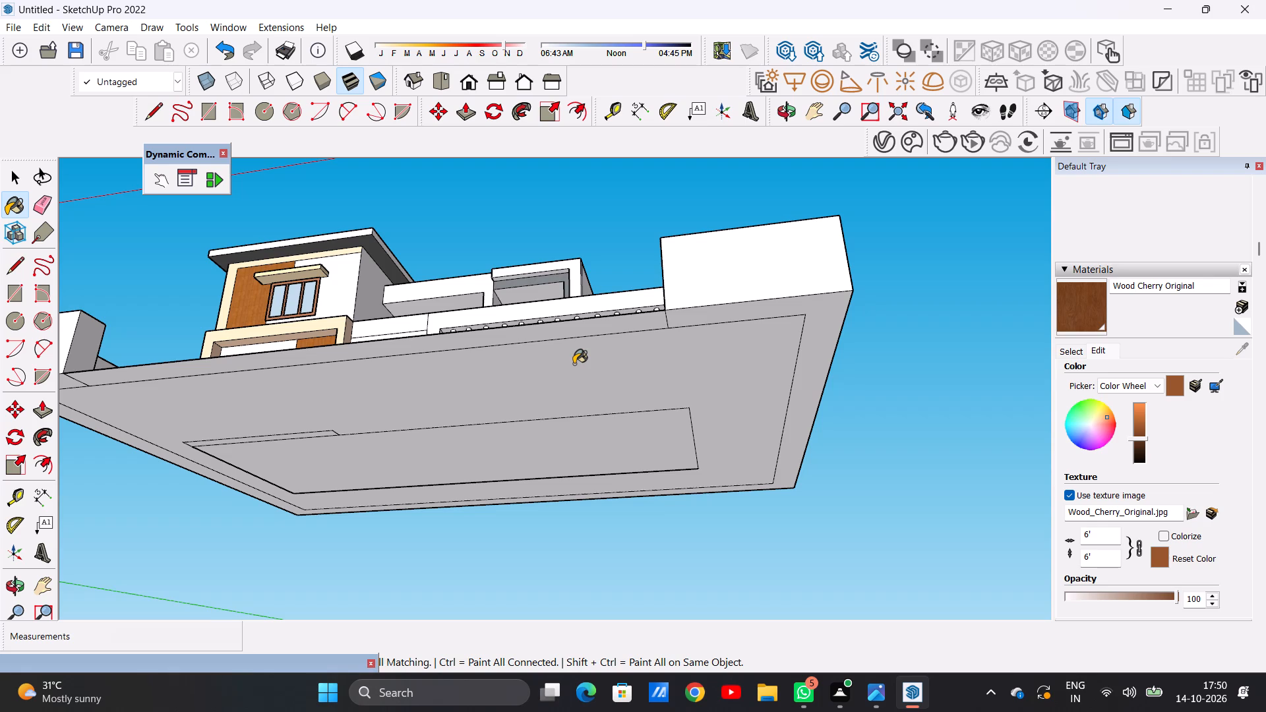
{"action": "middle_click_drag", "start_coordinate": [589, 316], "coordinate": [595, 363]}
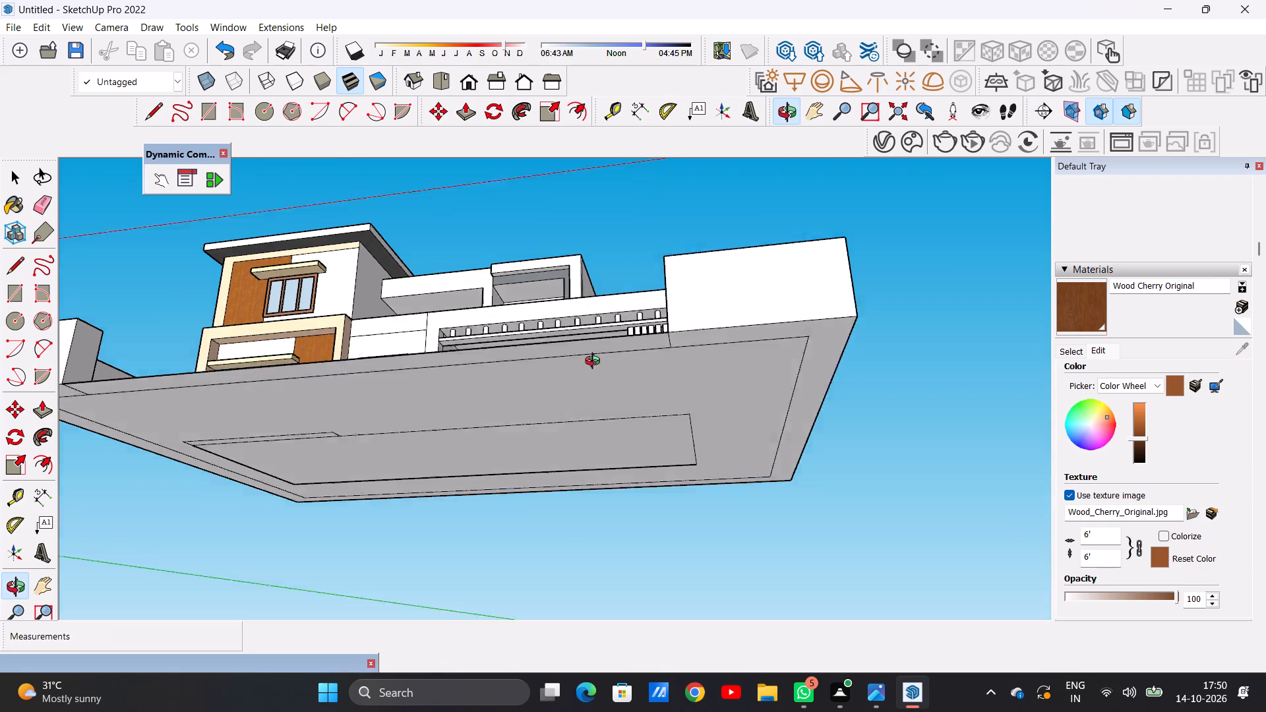
Examine the painted porch window frame and the surrounding porch front from several angles and distances.
{"action": "middle_click_drag", "start_coordinate": [595, 363], "coordinate": [648, 495]}
{"action": "scroll", "coordinate": [590, 390], "scroll_direction": "up", "scroll_amount": 13}
{"action": "middle_click_drag", "start_coordinate": [555, 365], "coordinate": [561, 347]}
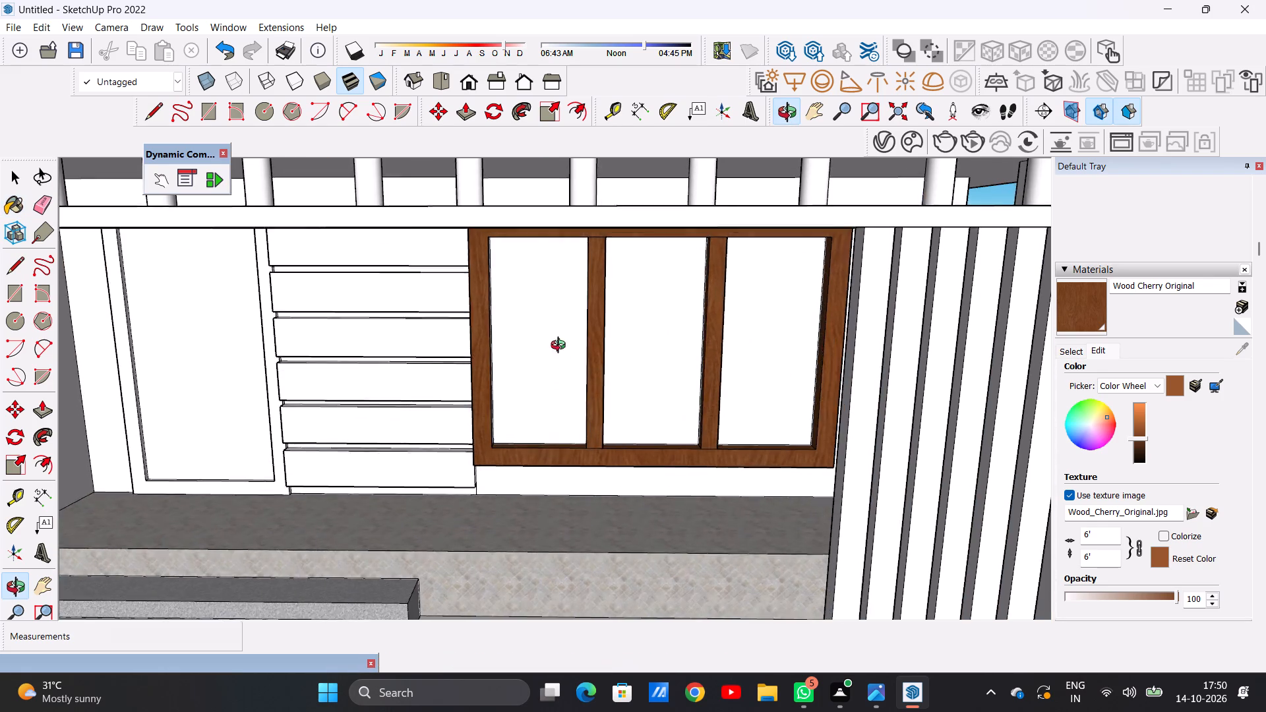
{"action": "middle_click_drag", "start_coordinate": [561, 347], "coordinate": [614, 241]}
{"action": "middle_click_drag", "start_coordinate": [612, 357], "coordinate": [603, 355]}
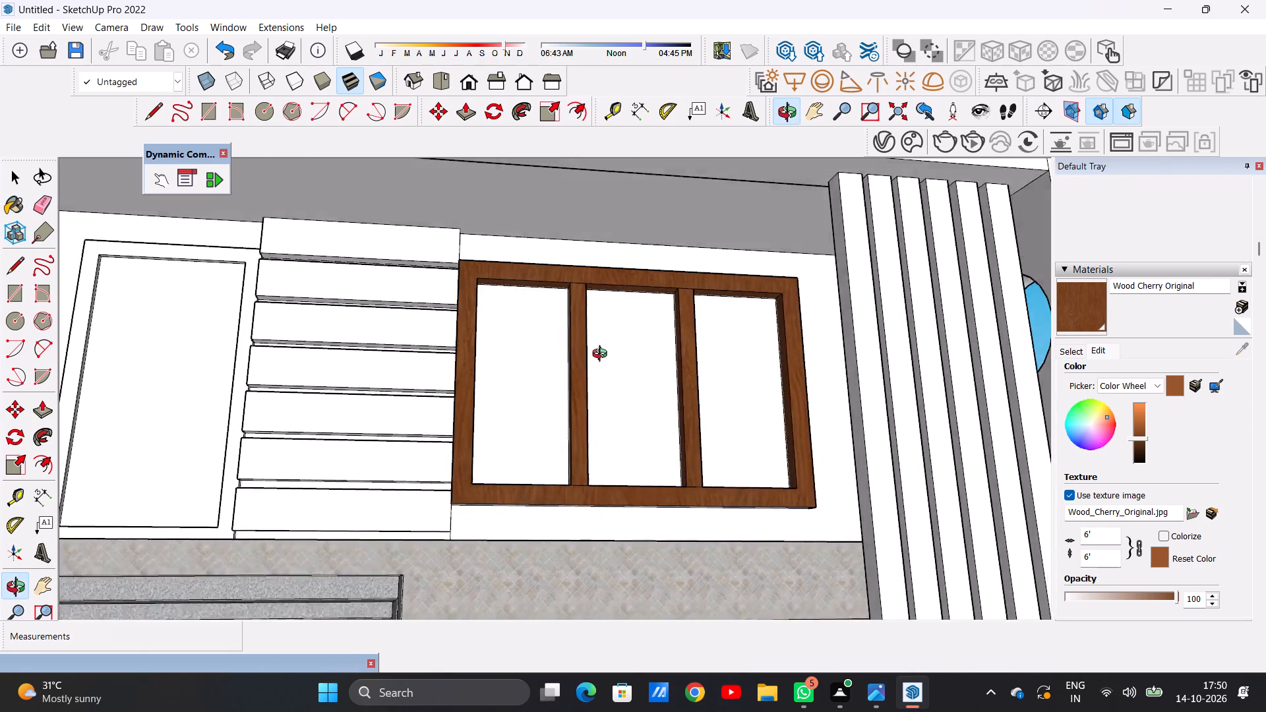
{"action": "middle_click_drag", "start_coordinate": [603, 355], "coordinate": [596, 486]}
{"action": "scroll", "coordinate": [584, 442], "scroll_direction": "down", "scroll_amount": 9}
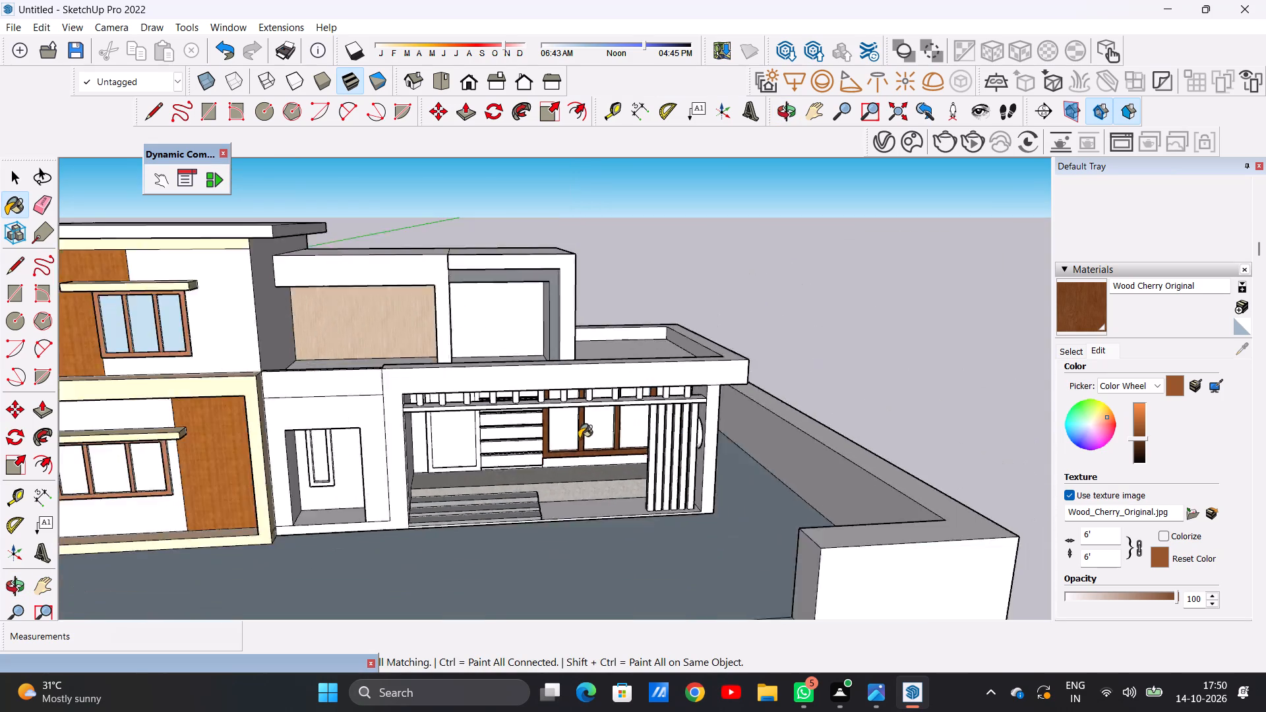
{"action": "scroll", "coordinate": [579, 438], "scroll_direction": "down", "scroll_amount": 12}
{"action": "scroll", "coordinate": [572, 463], "scroll_direction": "up", "scroll_amount": 8}
{"action": "middle_click_drag", "start_coordinate": [573, 463], "coordinate": [536, 433]}
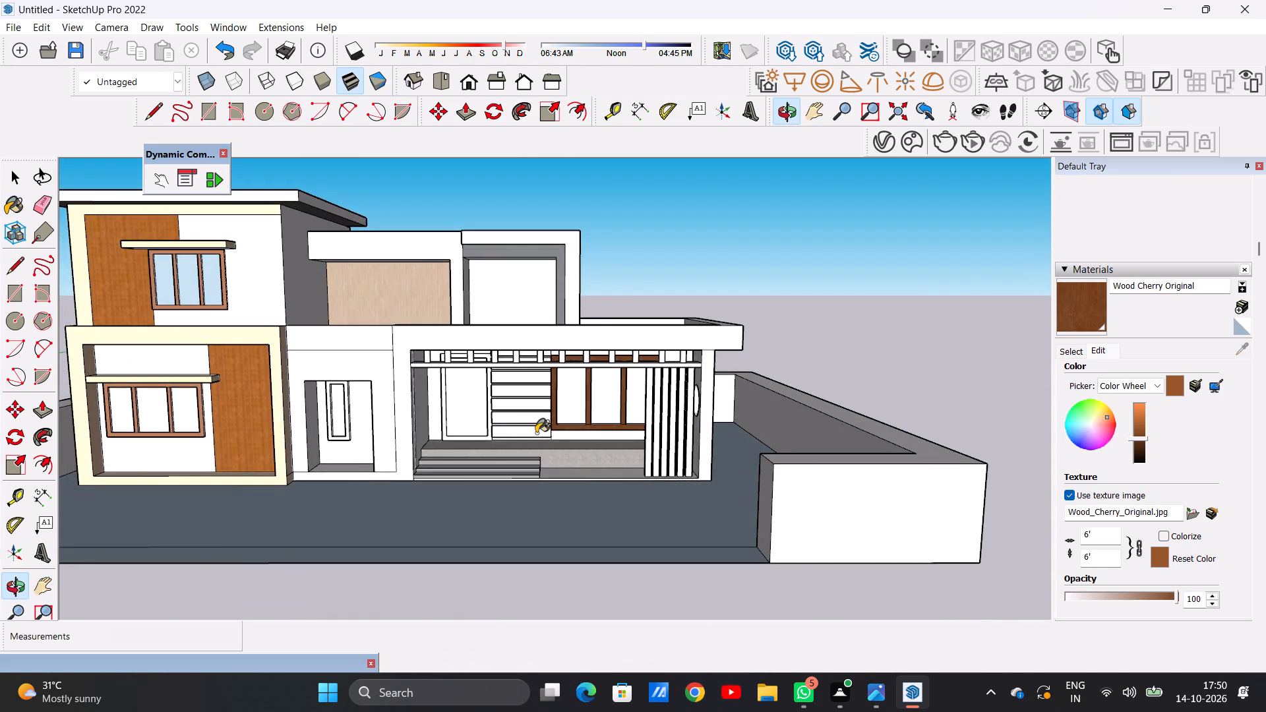
{"action": "scroll", "coordinate": [580, 419], "scroll_direction": "up", "scroll_amount": 4}
{"action": "middle_click_drag", "start_coordinate": [594, 440], "coordinate": [571, 412]}
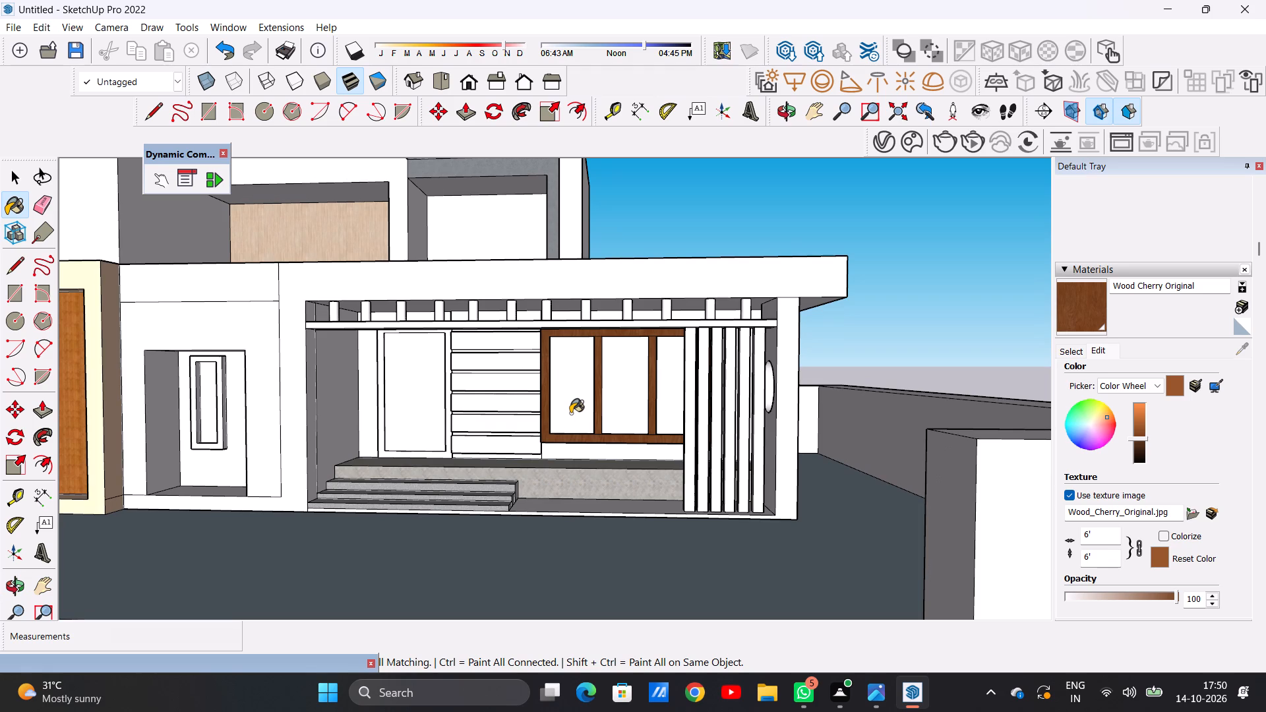
{"action": "scroll", "coordinate": [511, 403], "scroll_direction": "down", "scroll_amount": 4}
{"action": "middle_click_drag", "start_coordinate": [437, 409], "coordinate": [482, 415]}
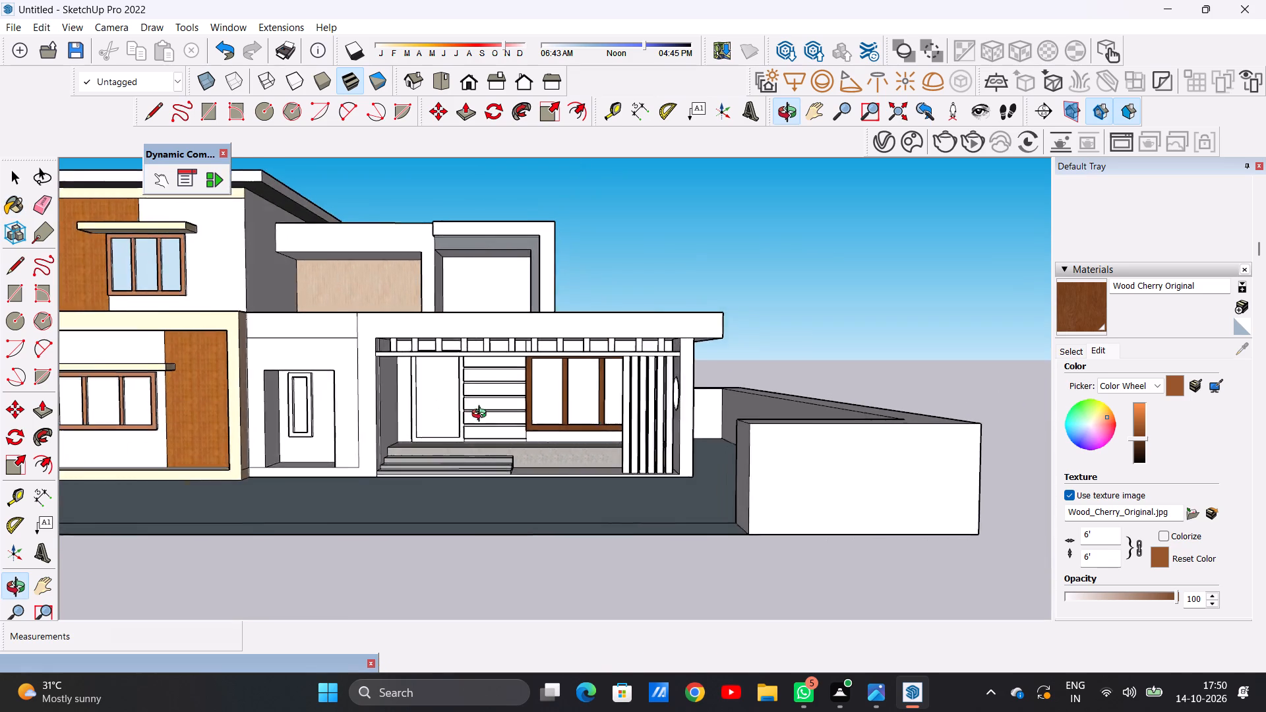
{"action": "middle_click_drag", "start_coordinate": [482, 415], "coordinate": [483, 416]}
{"action": "scroll", "coordinate": [438, 390], "scroll_direction": "up", "scroll_amount": 2}
{"action": "scroll", "coordinate": [430, 388], "scroll_direction": "down", "scroll_amount": 1}
{"action": "scroll", "coordinate": [429, 388], "scroll_direction": "up", "scroll_amount": 5}
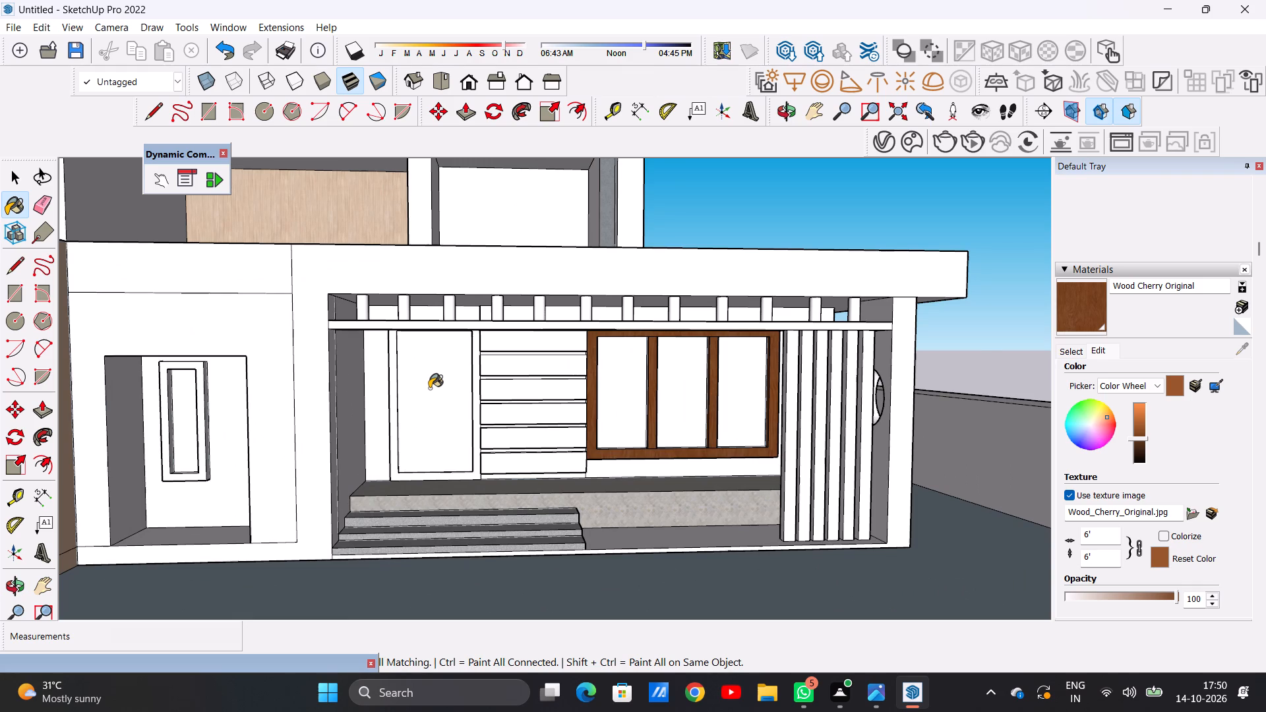
Paint the front face of the porch door panel with the Wood Floor material.
{"action": "key", "text": "space"}
{"action": "scroll", "coordinate": [442, 381], "scroll_direction": "up", "scroll_amount": 4}
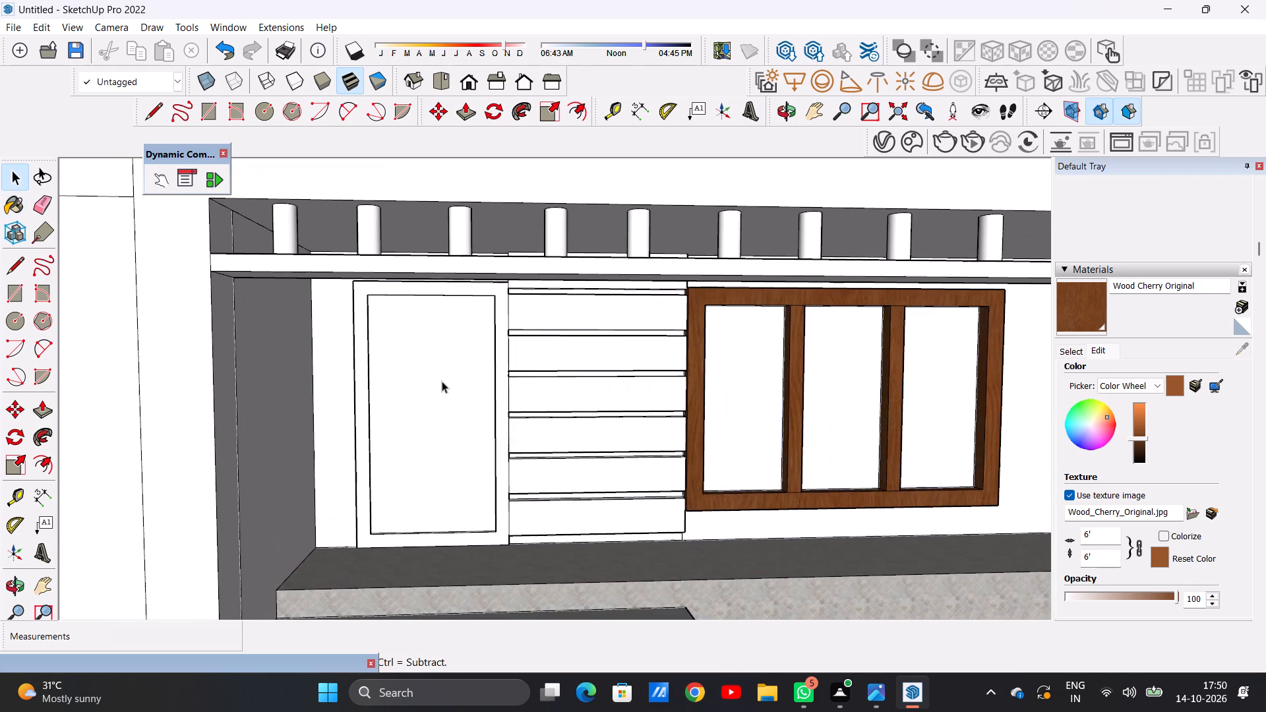
{"action": "left_click", "coordinate": [1075, 347]}
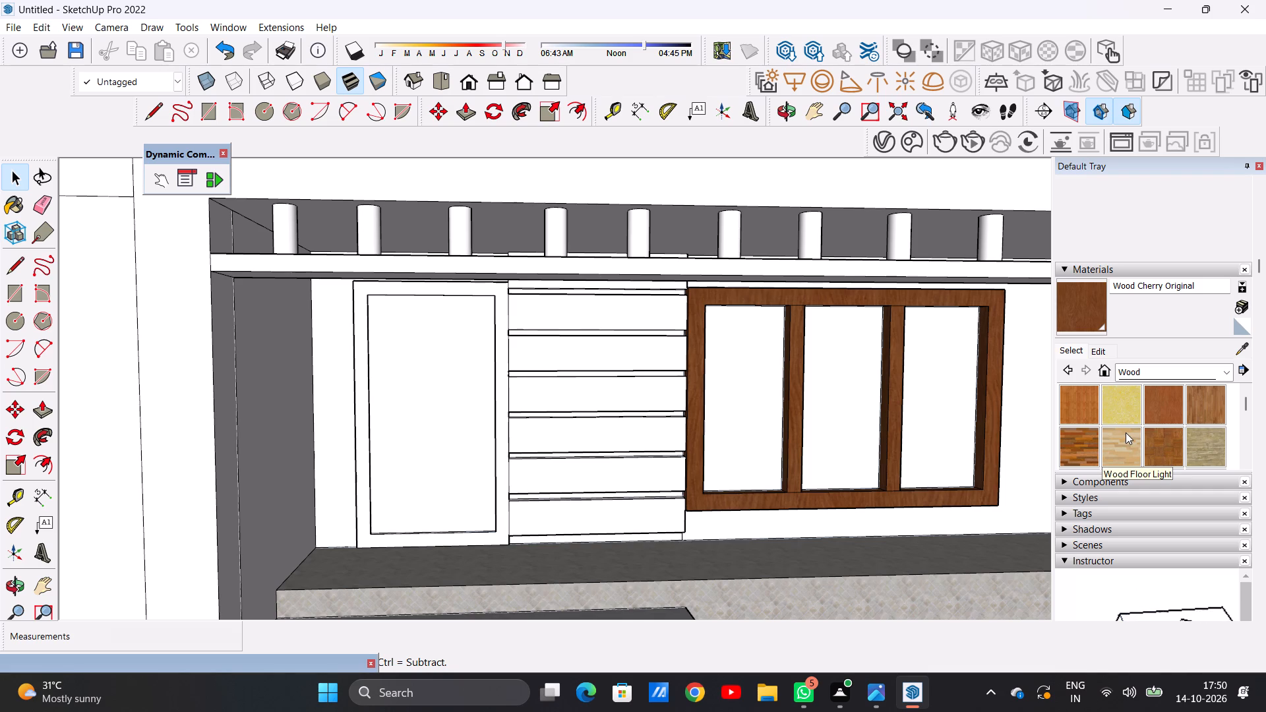
{"action": "left_click", "coordinate": [1197, 401]}
{"action": "scroll", "coordinate": [396, 399], "scroll_direction": "up", "scroll_amount": 6}
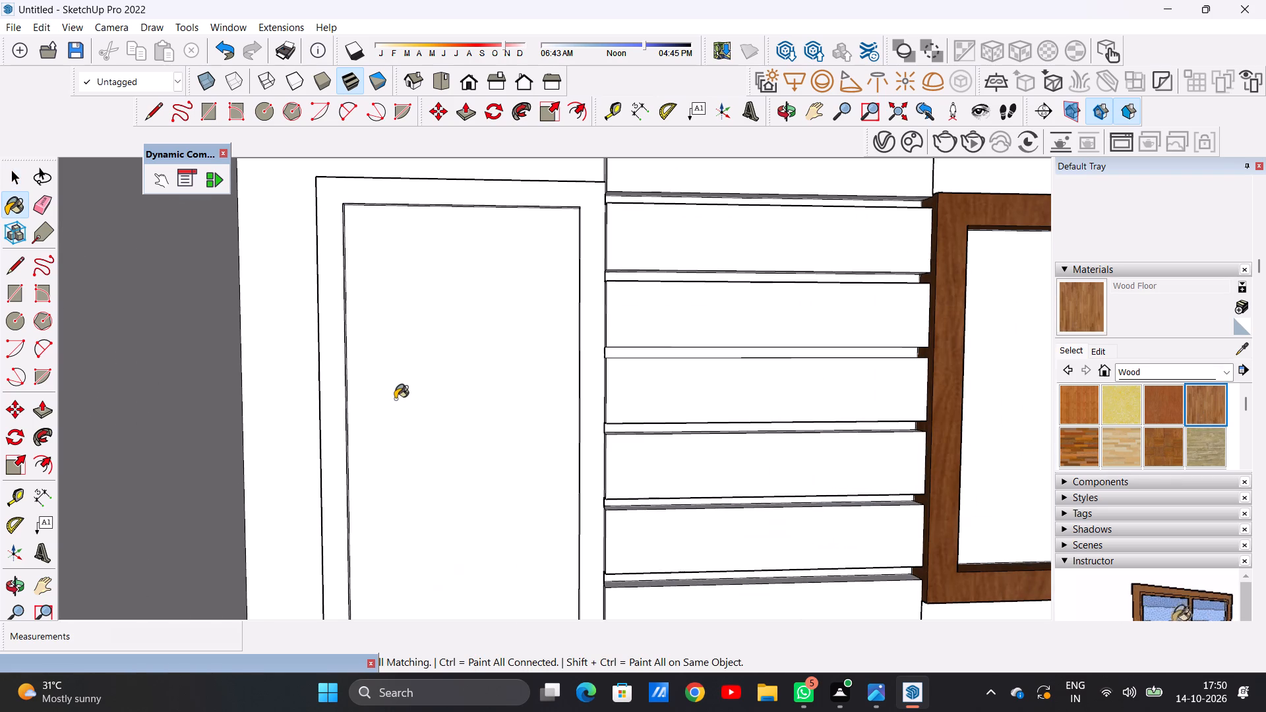
{"action": "left_click", "coordinate": [414, 390]}
Paint the porch door frame's outer side facing away from the window with Wood Floor.
{"action": "scroll", "coordinate": [414, 390], "scroll_direction": "down", "scroll_amount": 9}
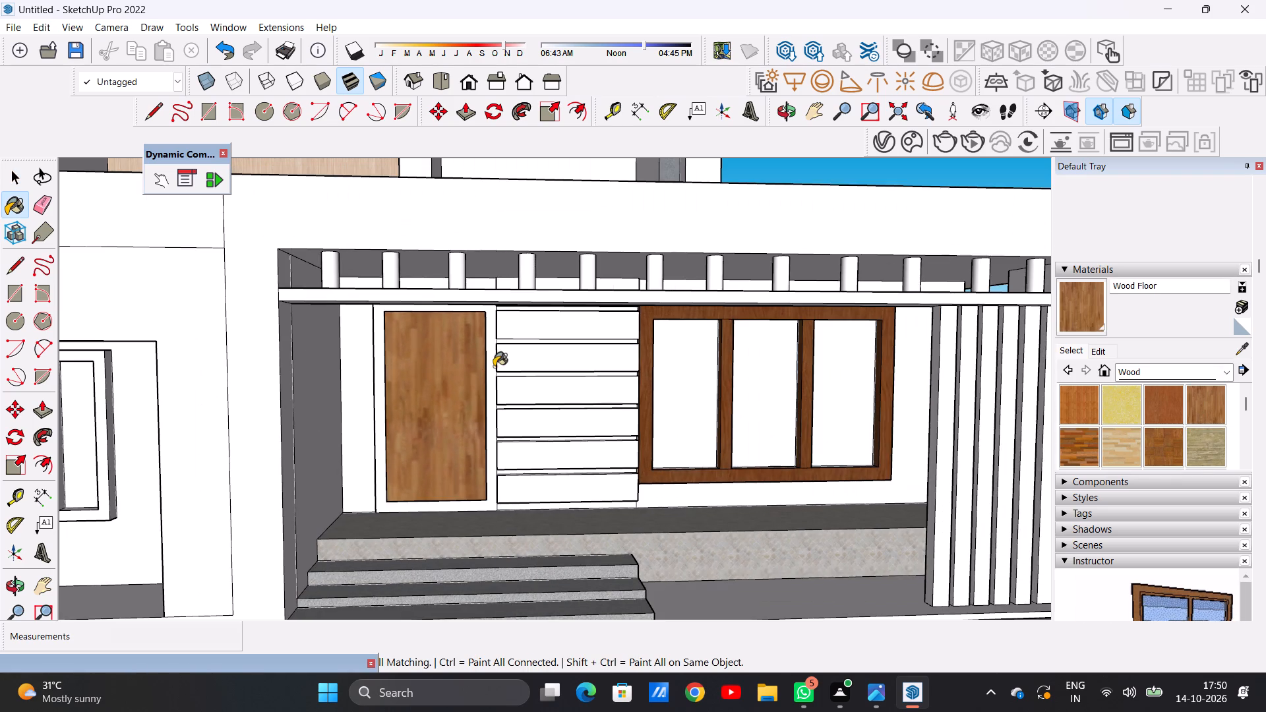
{"action": "middle_click_drag", "start_coordinate": [474, 362], "coordinate": [460, 418]}
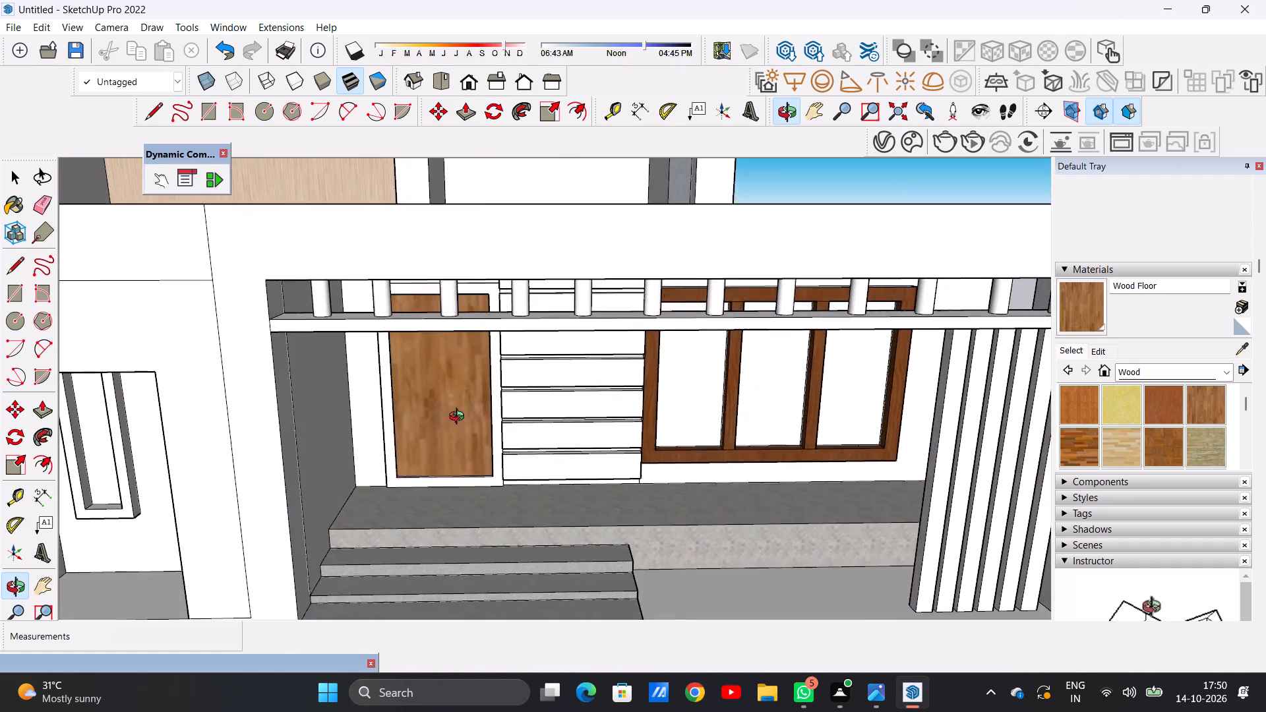
{"action": "middle_click_drag", "start_coordinate": [460, 418], "coordinate": [442, 357]}
{"action": "scroll", "coordinate": [380, 339], "scroll_direction": "up", "scroll_amount": 16}
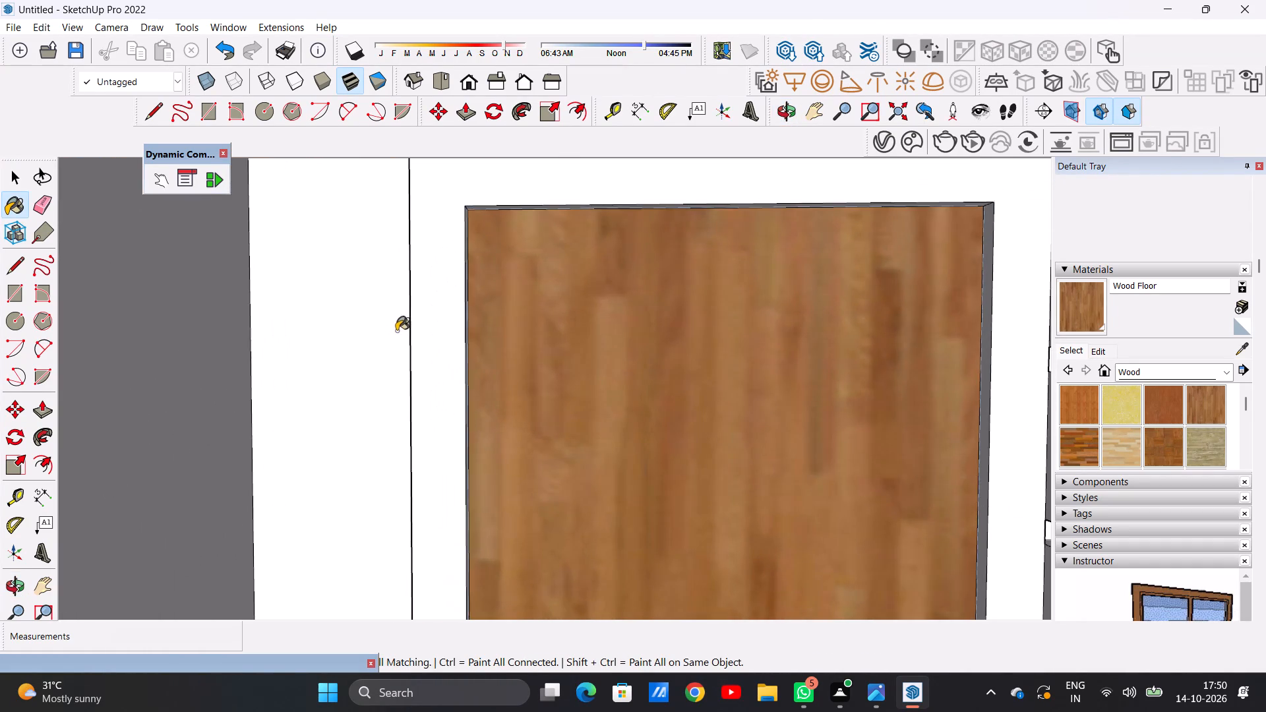
{"action": "middle_click_drag", "start_coordinate": [408, 333], "coordinate": [487, 359]}
{"action": "middle_click", "coordinate": [487, 359]}
{"action": "scroll", "coordinate": [423, 341], "scroll_direction": "up", "scroll_amount": 9}
{"action": "middle_click_drag", "start_coordinate": [402, 334], "coordinate": [477, 336]}
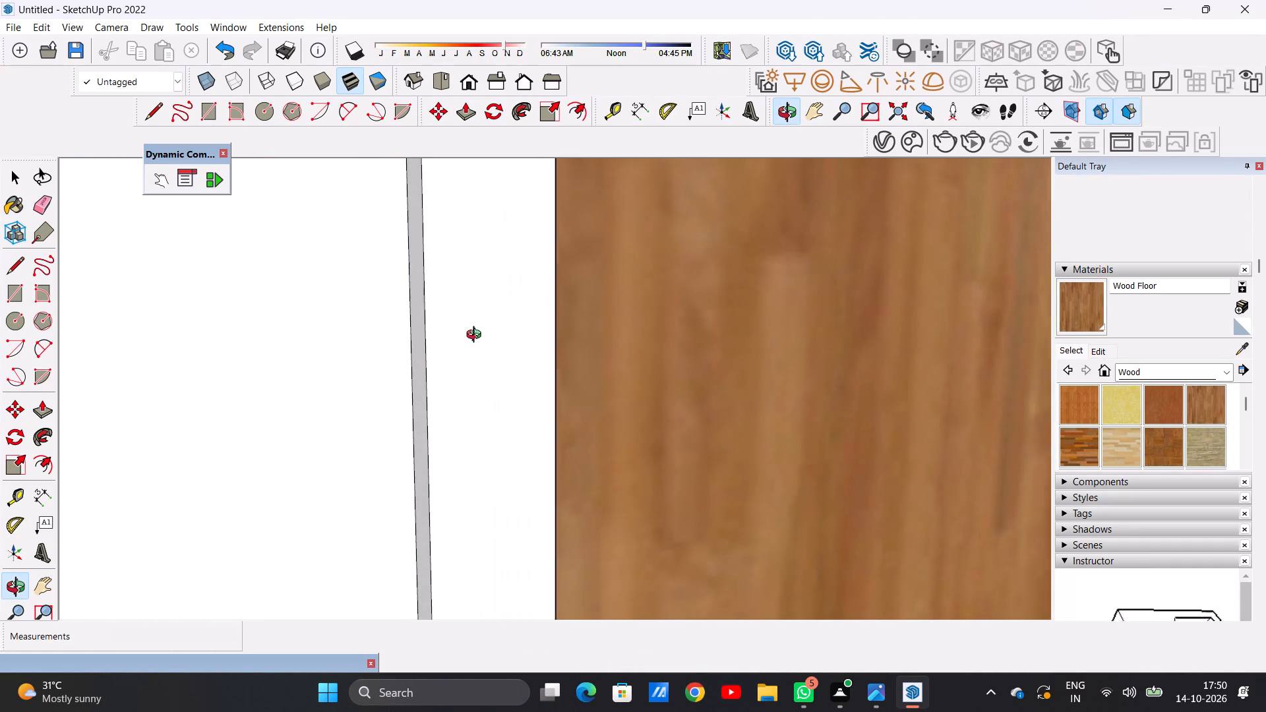
{"action": "middle_click_drag", "start_coordinate": [477, 336], "coordinate": [487, 341]}
{"action": "left_click", "coordinate": [419, 340]}
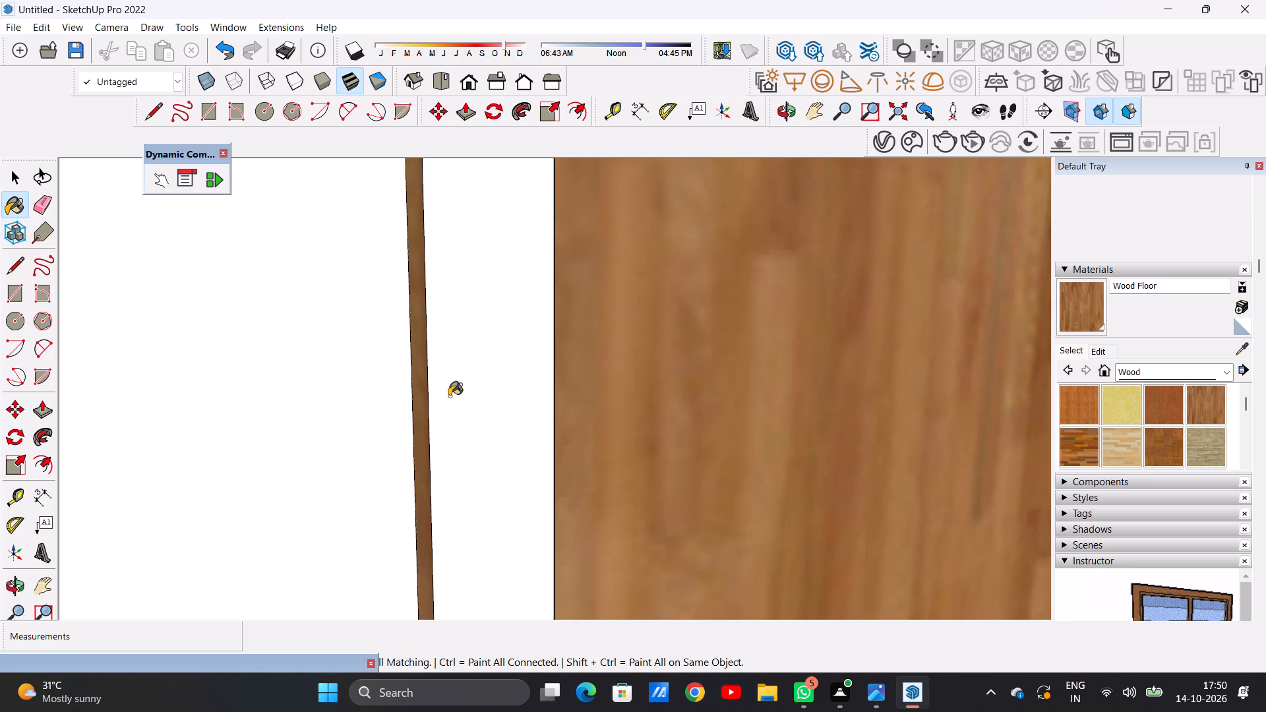
Paint the front face of the porch door frame with Wood Cherry Original.
{"action": "scroll", "coordinate": [456, 392], "scroll_direction": "down", "scroll_amount": 6}
{"action": "scroll", "coordinate": [439, 401], "scroll_direction": "down", "scroll_amount": 20}
{"action": "scroll", "coordinate": [439, 401], "scroll_direction": "down", "scroll_amount": 5}
{"action": "scroll", "coordinate": [379, 458], "scroll_direction": "up", "scroll_amount": 1}
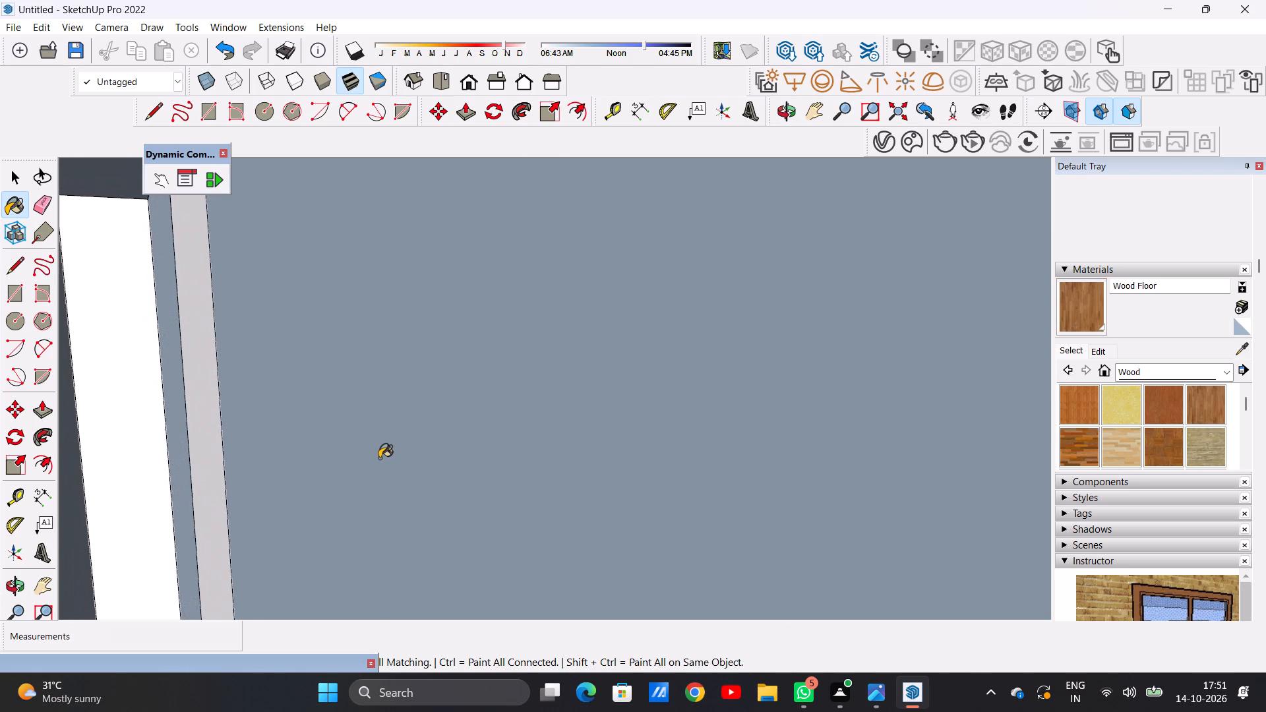
{"action": "scroll", "coordinate": [378, 459], "scroll_direction": "down", "scroll_amount": 20}
{"action": "scroll", "coordinate": [378, 459], "scroll_direction": "down", "scroll_amount": 20}
{"action": "scroll", "coordinate": [378, 459], "scroll_direction": "down", "scroll_amount": 20}
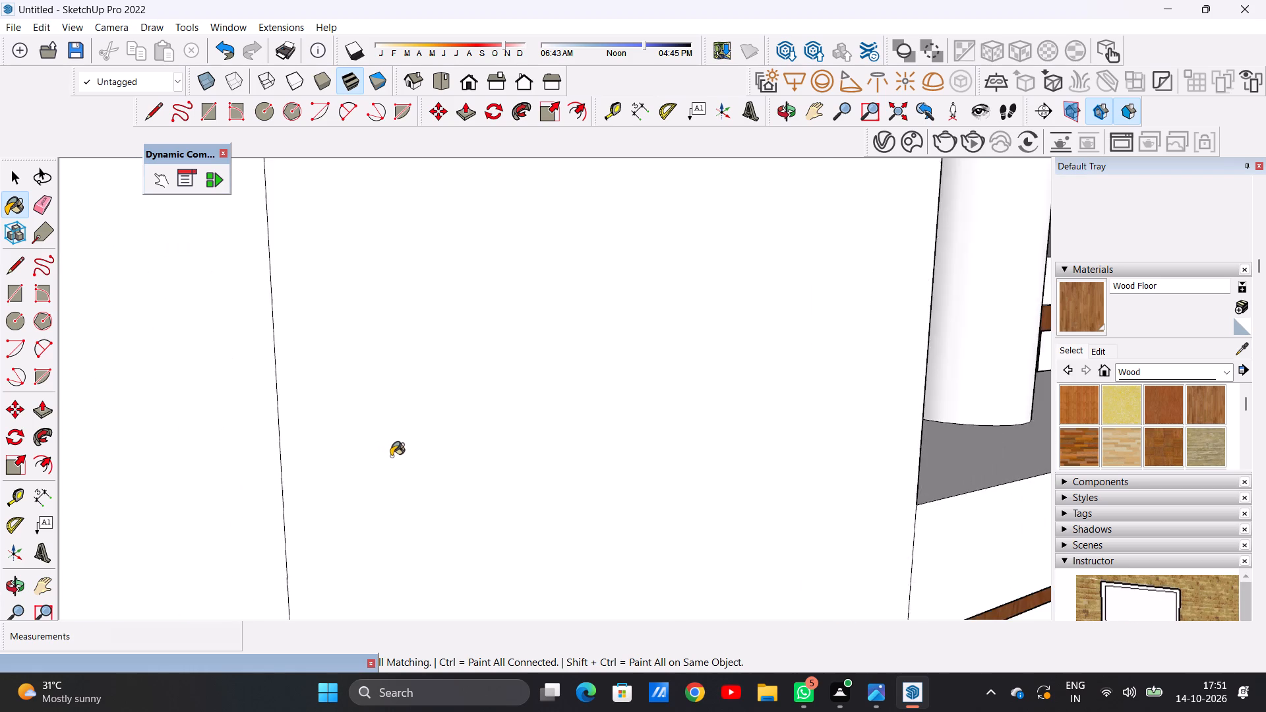
{"action": "scroll", "coordinate": [390, 459], "scroll_direction": "down", "scroll_amount": 20}
{"action": "scroll", "coordinate": [390, 459], "scroll_direction": "down", "scroll_amount": 13}
{"action": "scroll", "coordinate": [543, 460], "scroll_direction": "up", "scroll_amount": 7}
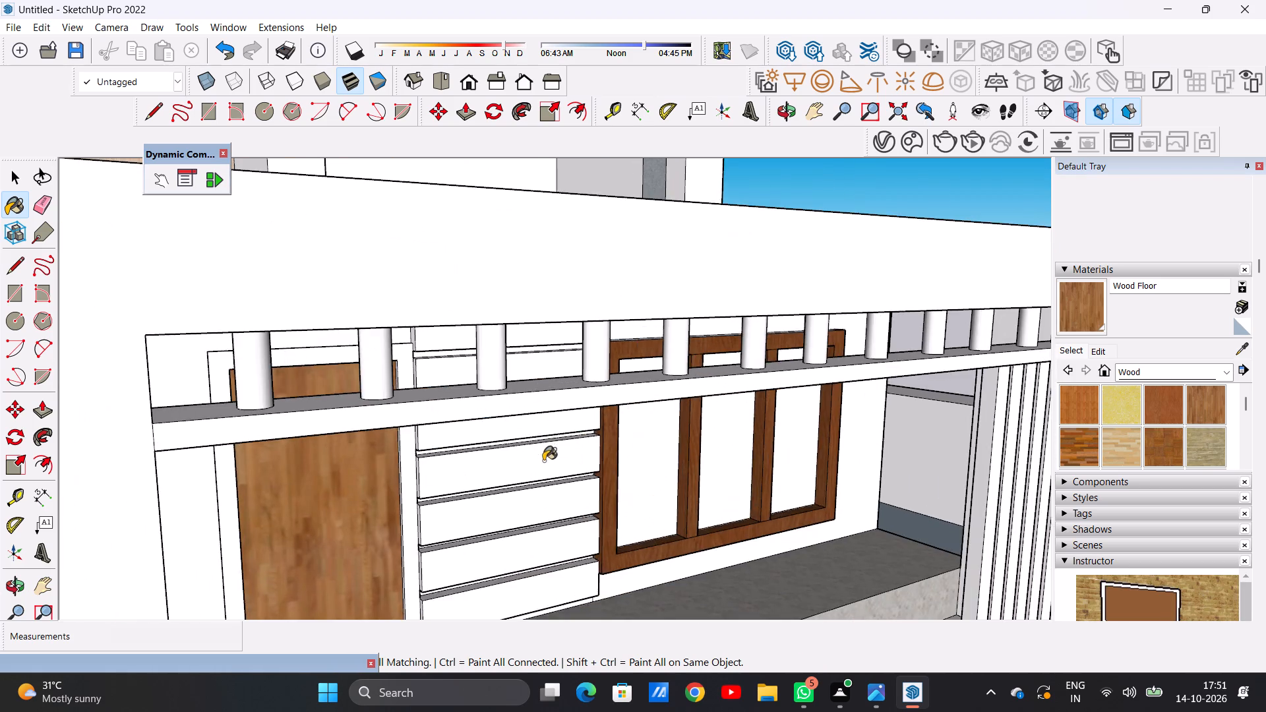
{"action": "middle_click_drag", "start_coordinate": [543, 461], "coordinate": [378, 400]}
{"action": "scroll", "coordinate": [462, 376], "scroll_direction": "up", "scroll_amount": 15}
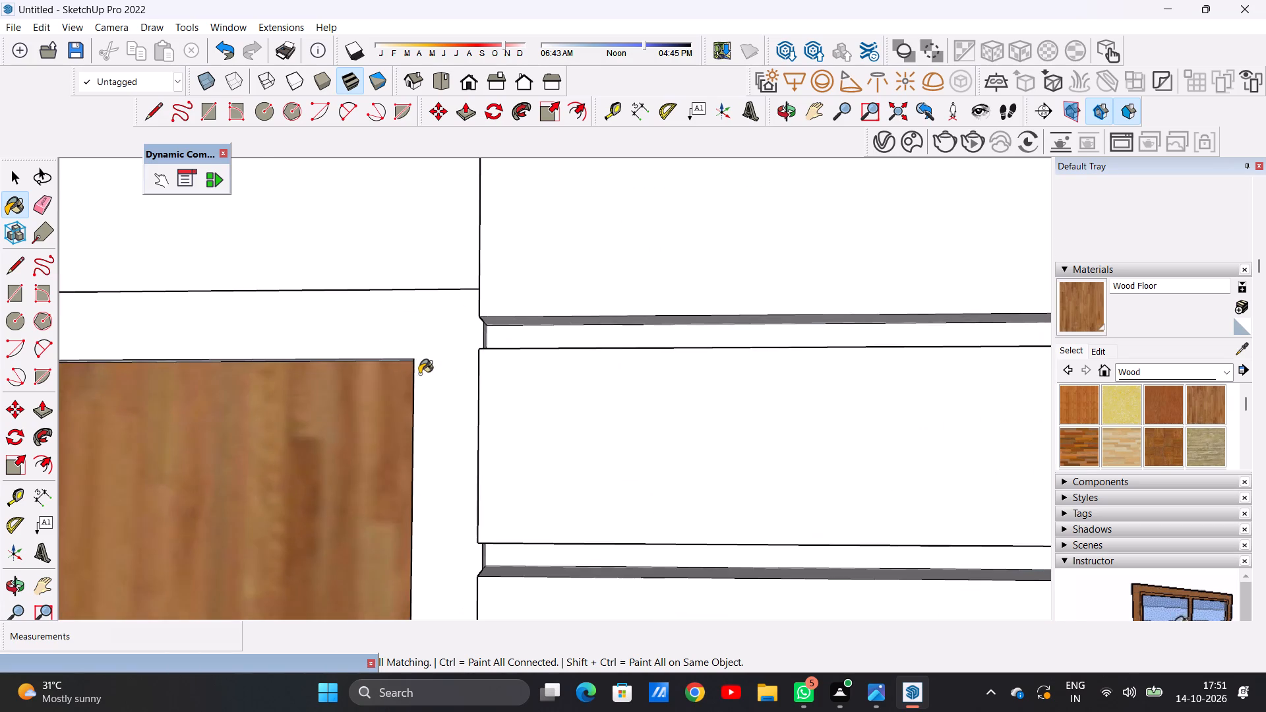
{"action": "scroll", "coordinate": [419, 373], "scroll_direction": "down", "scroll_amount": 13}
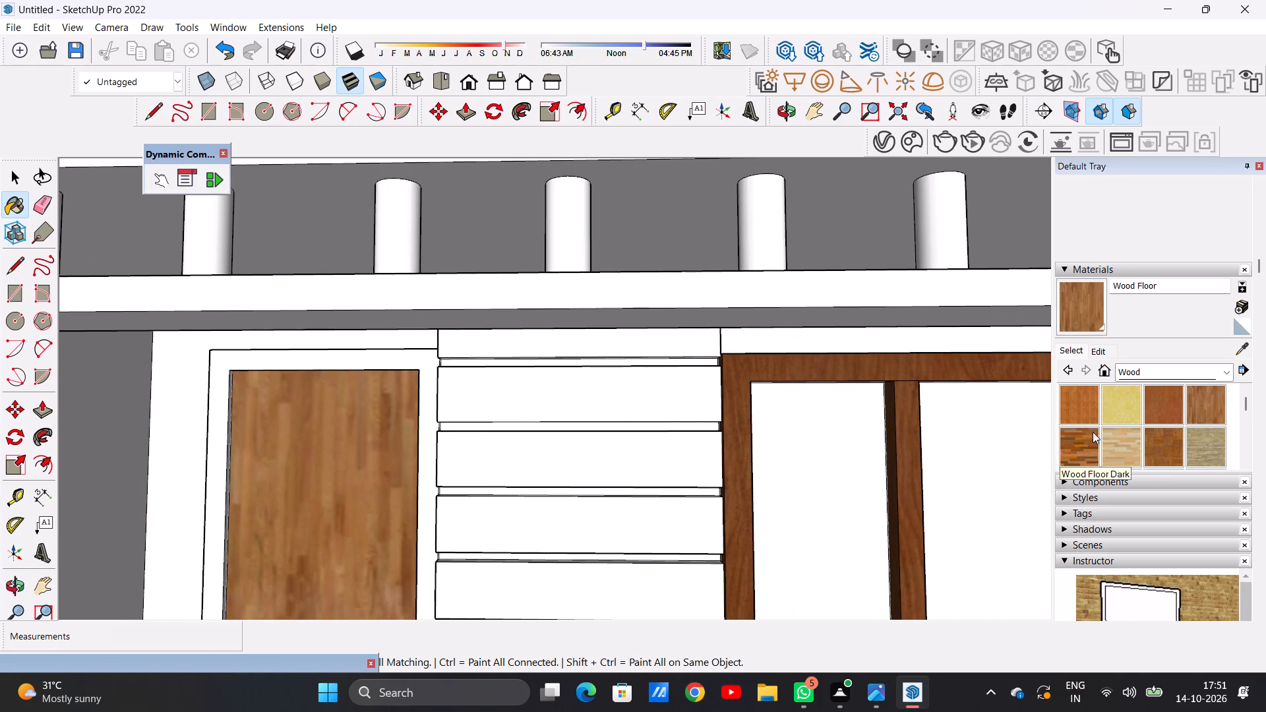
{"action": "left_click", "coordinate": [1164, 403]}
{"action": "scroll", "coordinate": [197, 353], "scroll_direction": "up", "scroll_amount": 1}
{"action": "scroll", "coordinate": [179, 353], "scroll_direction": "down", "scroll_amount": 1}
{"action": "scroll", "coordinate": [164, 355], "scroll_direction": "up", "scroll_amount": 3}
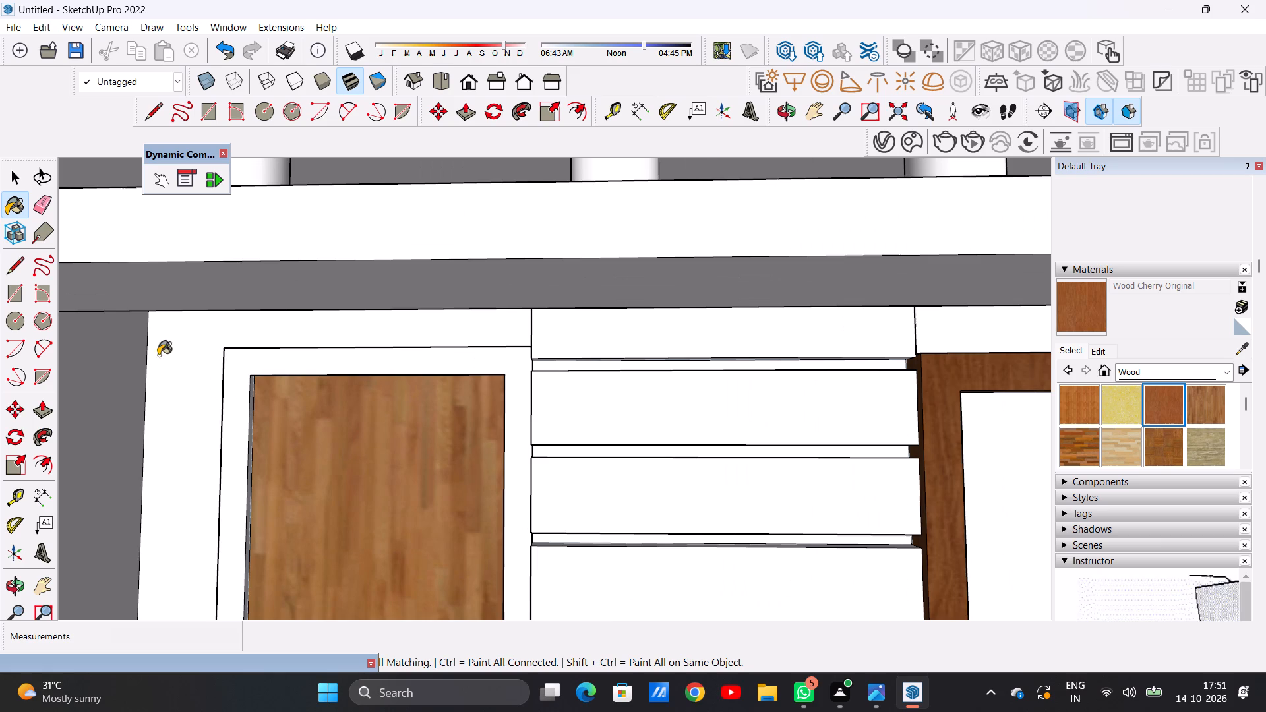
{"action": "left_click", "coordinate": [229, 379]}
Paint the inner side of the door jamb farthest from the window with the frame's Wood Cherry Original.
{"action": "scroll", "coordinate": [353, 385], "scroll_direction": "down", "scroll_amount": 9}
{"action": "middle_click_drag", "start_coordinate": [396, 430], "coordinate": [269, 461]}
{"action": "scroll", "coordinate": [409, 450], "scroll_direction": "up", "scroll_amount": 13}
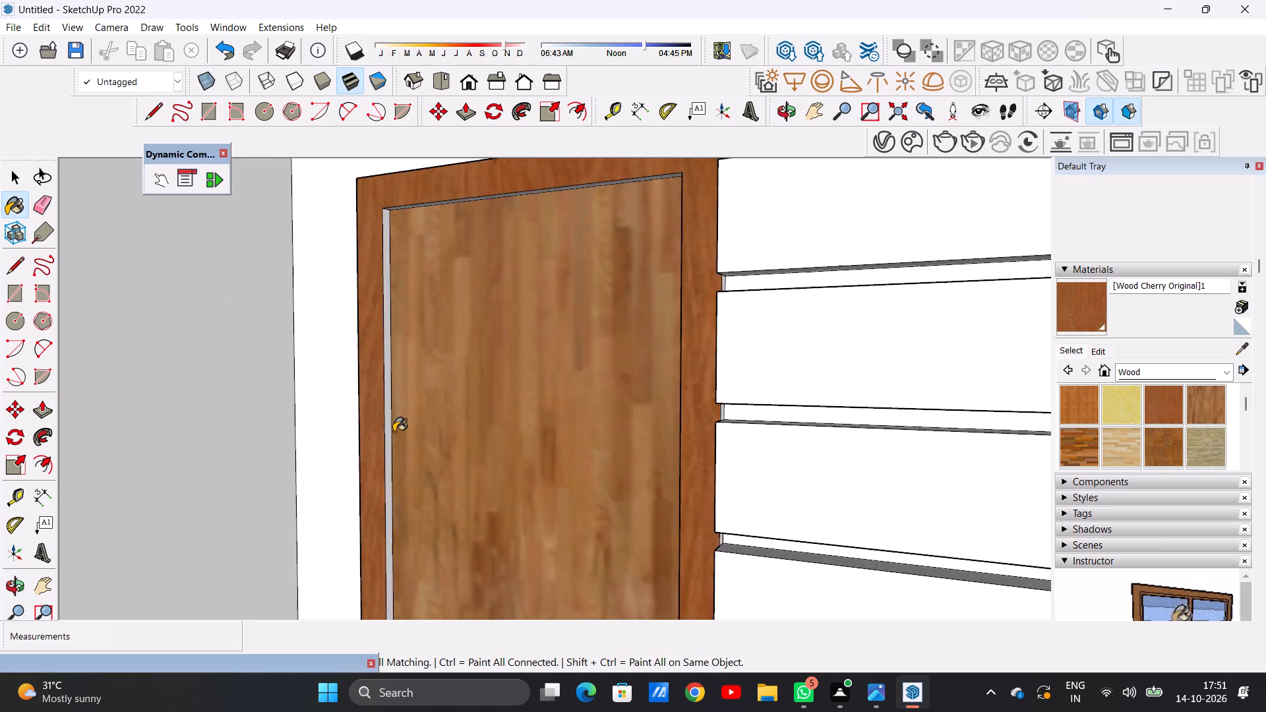
{"action": "scroll", "coordinate": [394, 432], "scroll_direction": "up", "scroll_amount": 12}
{"action": "left_click", "coordinate": [373, 416]}
Paint the inner side of the door jamb next to the horizontal cladding boards with Wood Cherry Original.
{"action": "scroll", "coordinate": [405, 489], "scroll_direction": "down", "scroll_amount": 4}
{"action": "scroll", "coordinate": [405, 489], "scroll_direction": "up", "scroll_amount": 1}
{"action": "scroll", "coordinate": [405, 489], "scroll_direction": "down", "scroll_amount": 9}
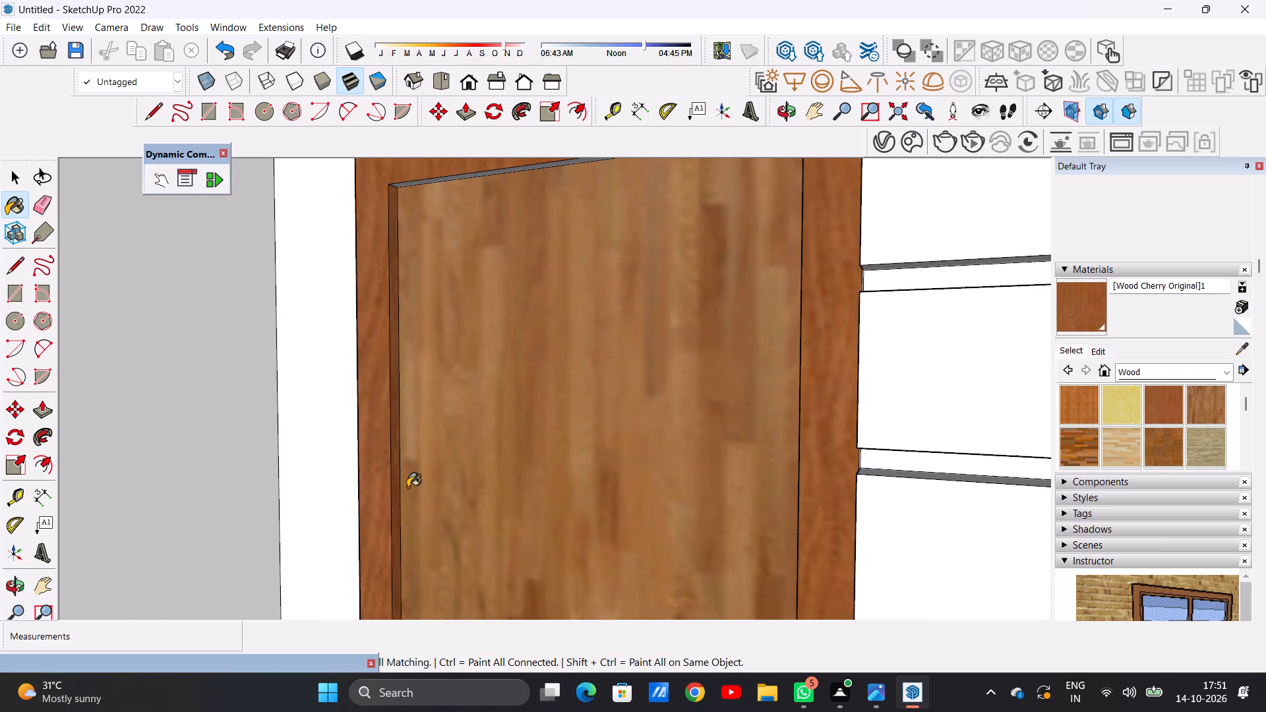
{"action": "scroll", "coordinate": [407, 487], "scroll_direction": "down", "scroll_amount": 12}
{"action": "middle_click_drag", "start_coordinate": [433, 472], "coordinate": [673, 481]}
{"action": "scroll", "coordinate": [437, 475], "scroll_direction": "up", "scroll_amount": 3}
{"action": "scroll", "coordinate": [437, 475], "scroll_direction": "down", "scroll_amount": 1}
{"action": "scroll", "coordinate": [437, 475], "scroll_direction": "up", "scroll_amount": 4}
{"action": "middle_click_drag", "start_coordinate": [297, 461], "coordinate": [382, 465]}
{"action": "scroll", "coordinate": [447, 442], "scroll_direction": "up", "scroll_amount": 13}
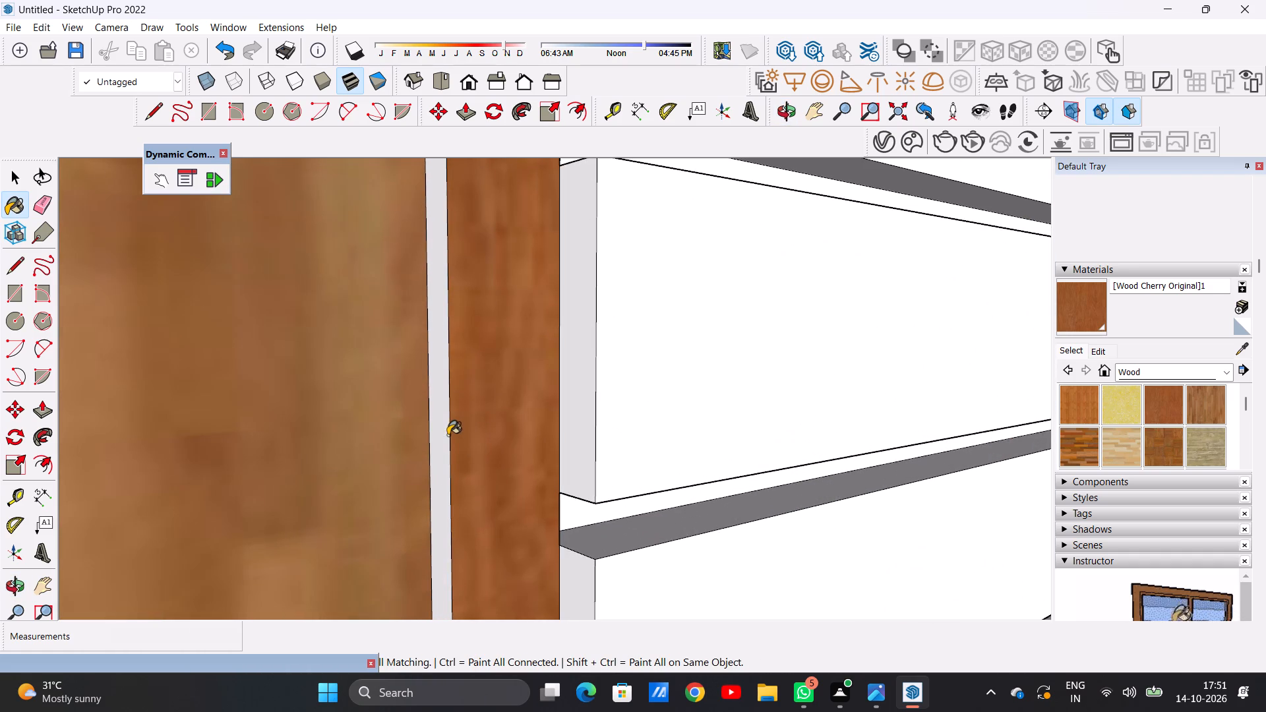
{"action": "left_click", "coordinate": [442, 427]}
Paint the underside of the door frame's top rail with Wood Cherry Original.
{"action": "scroll", "coordinate": [442, 427], "scroll_direction": "down", "scroll_amount": 18}
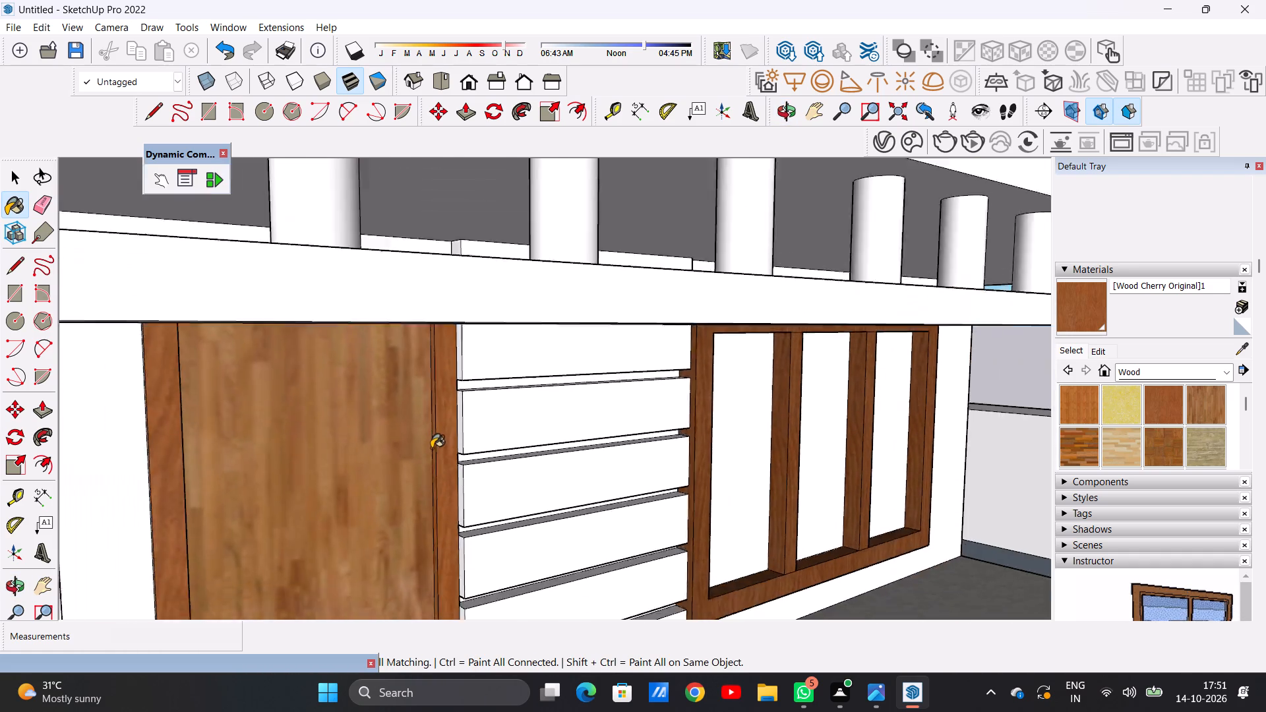
{"action": "scroll", "coordinate": [431, 448], "scroll_direction": "down", "scroll_amount": 5}
{"action": "middle_click_drag", "start_coordinate": [568, 450], "coordinate": [328, 376]}
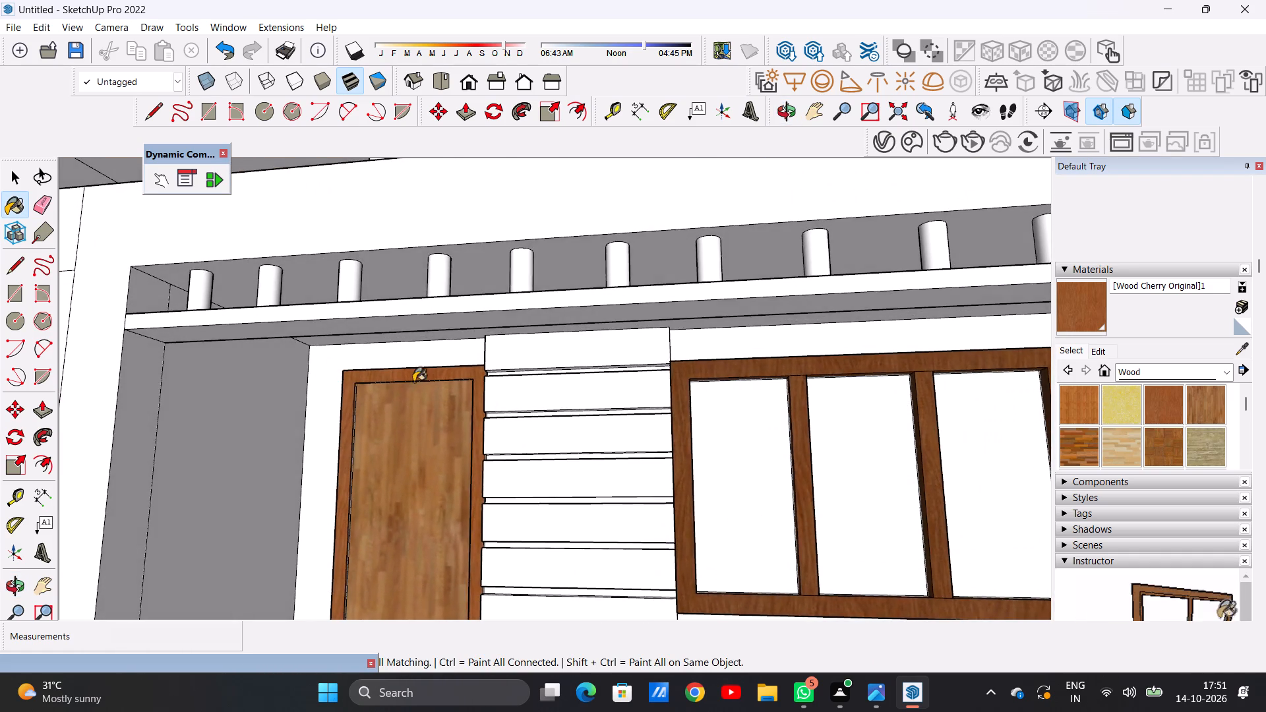
{"action": "scroll", "coordinate": [421, 387], "scroll_direction": "up", "scroll_amount": 14}
{"action": "middle_click_drag", "start_coordinate": [513, 400], "coordinate": [497, 309]}
{"action": "scroll", "coordinate": [497, 311], "scroll_direction": "up", "scroll_amount": 12}
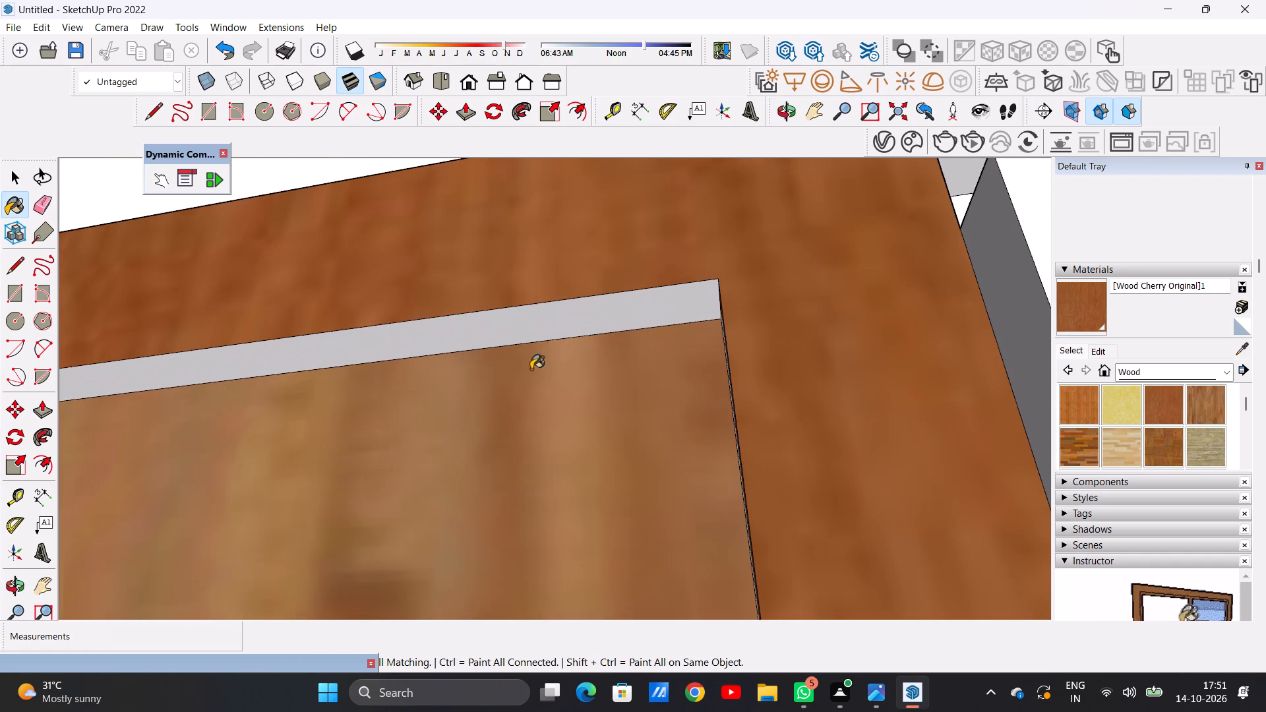
{"action": "left_click", "coordinate": [531, 340]}
Paint the upward-facing inner face of the door frame's bottom rail with Wood Cherry Original.
{"action": "scroll", "coordinate": [531, 340], "scroll_direction": "down", "scroll_amount": 20}
{"action": "scroll", "coordinate": [531, 340], "scroll_direction": "down", "scroll_amount": 2}
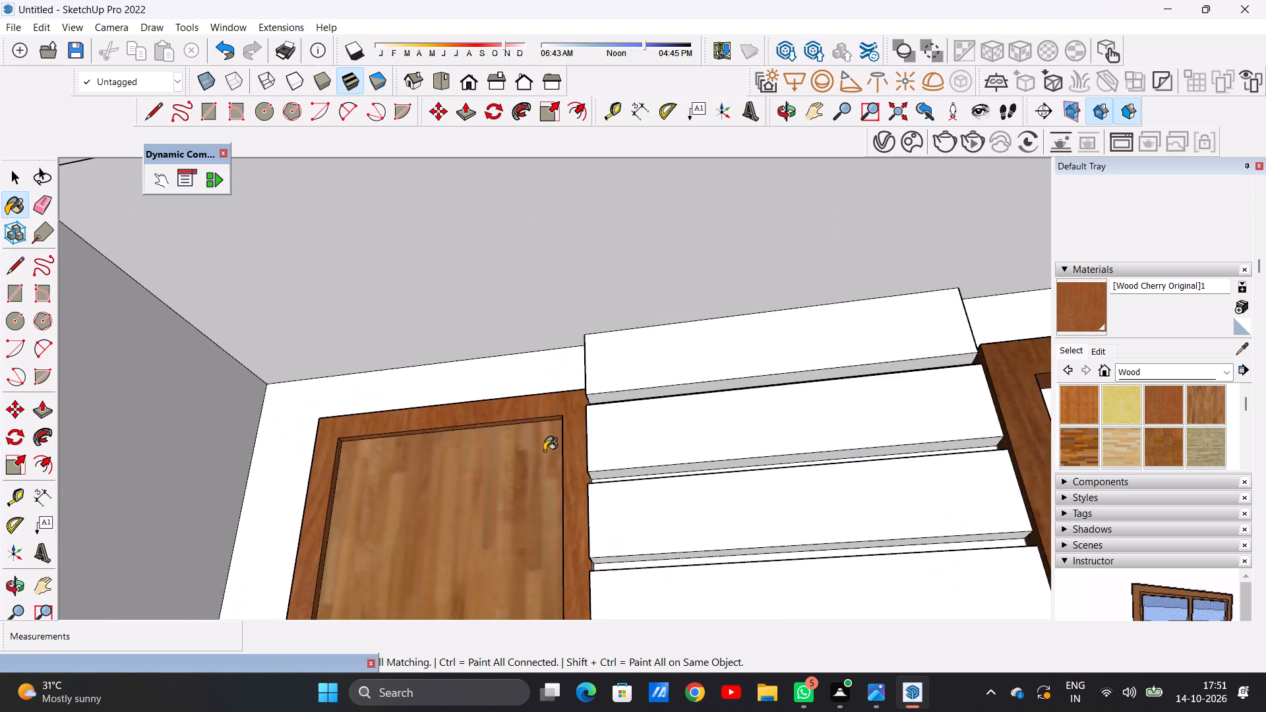
{"action": "scroll", "coordinate": [526, 450], "scroll_direction": "up", "scroll_amount": 1}
{"action": "middle_click_drag", "start_coordinate": [516, 451], "coordinate": [562, 505]}
{"action": "scroll", "coordinate": [573, 487], "scroll_direction": "down", "scroll_amount": 10}
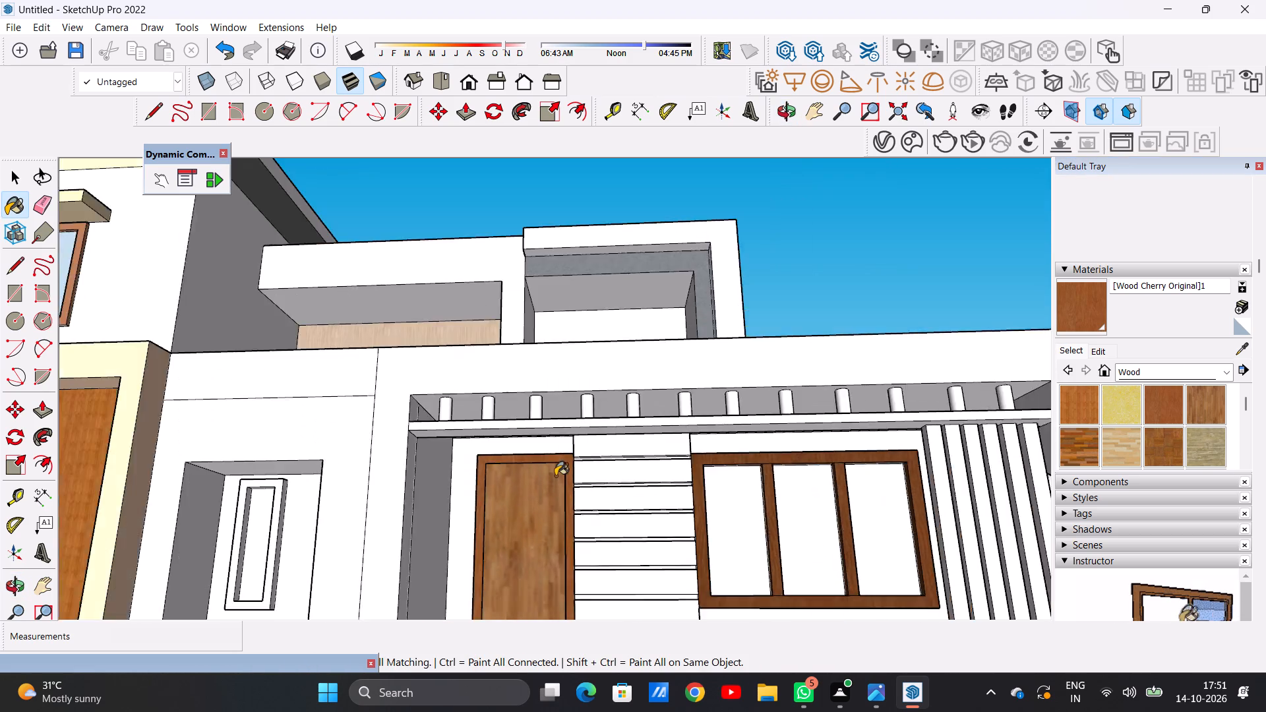
{"action": "scroll", "coordinate": [555, 476], "scroll_direction": "down", "scroll_amount": 11}
{"action": "middle_click_drag", "start_coordinate": [552, 487], "coordinate": [552, 591]}
{"action": "scroll", "coordinate": [556, 568], "scroll_direction": "down", "scroll_amount": 1}
{"action": "scroll", "coordinate": [557, 521], "scroll_direction": "up", "scroll_amount": 9}
{"action": "scroll", "coordinate": [557, 519], "scroll_direction": "down", "scroll_amount": 1}
{"action": "scroll", "coordinate": [557, 519], "scroll_direction": "up", "scroll_amount": 2}
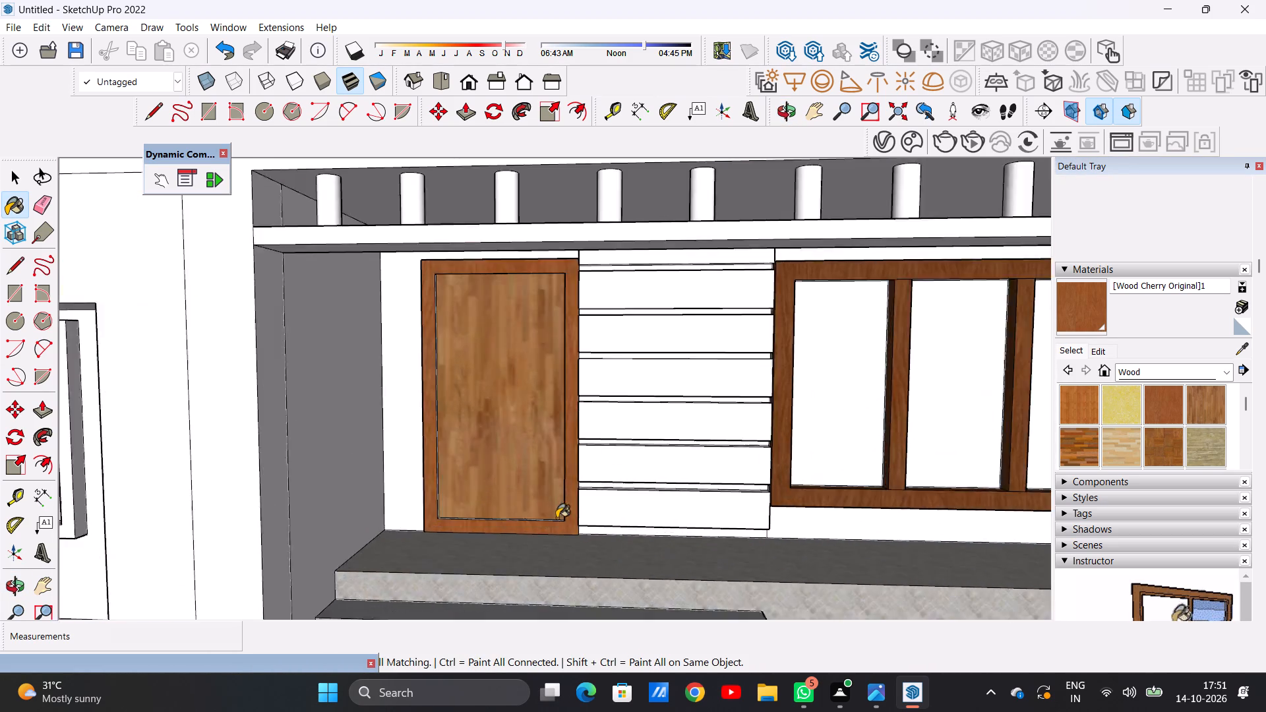
{"action": "scroll", "coordinate": [557, 518], "scroll_direction": "up", "scroll_amount": 8}
{"action": "middle_click_drag", "start_coordinate": [535, 507], "coordinate": [552, 606]}
{"action": "scroll", "coordinate": [555, 521], "scroll_direction": "up", "scroll_amount": 13}
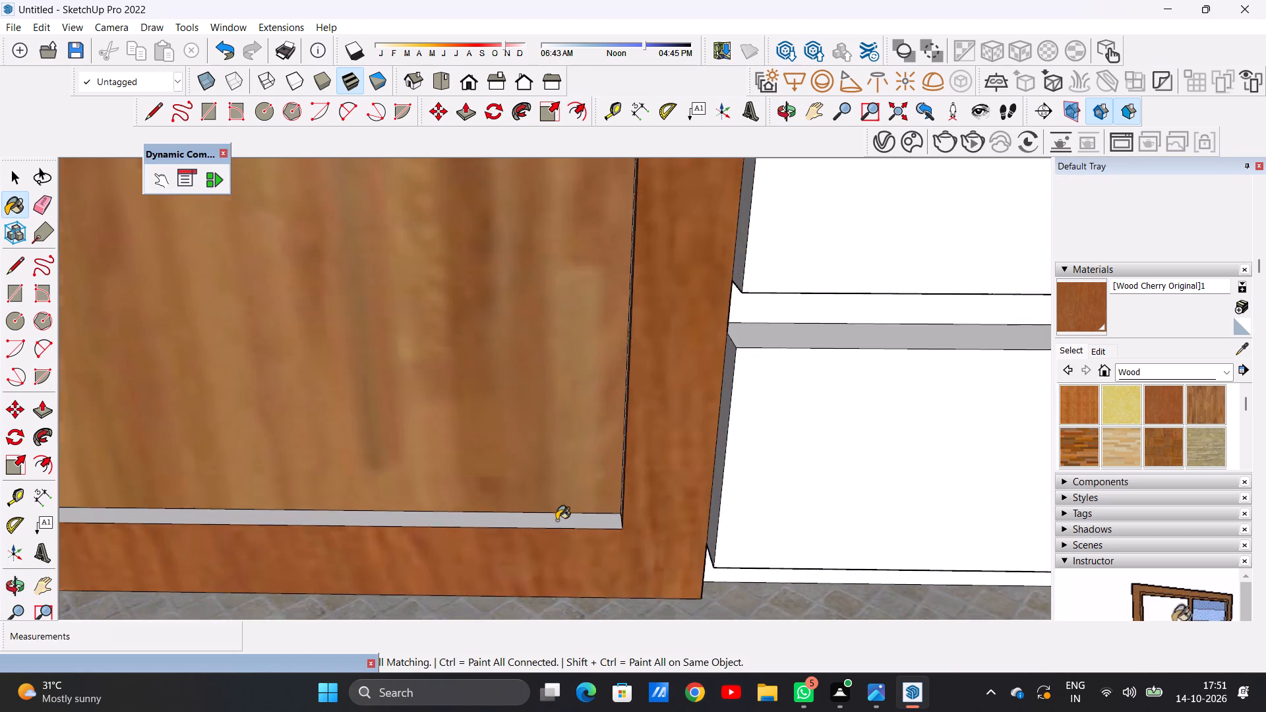
{"action": "scroll", "coordinate": [557, 520], "scroll_direction": "up", "scroll_amount": 2}
{"action": "left_click", "coordinate": [557, 519]}
Paint the door frame's exposed outer side below the lowest cladding board with Wood Cherry Original.
{"action": "scroll", "coordinate": [589, 574], "scroll_direction": "down", "scroll_amount": 6}
{"action": "middle_click_drag", "start_coordinate": [515, 558], "coordinate": [586, 527]}
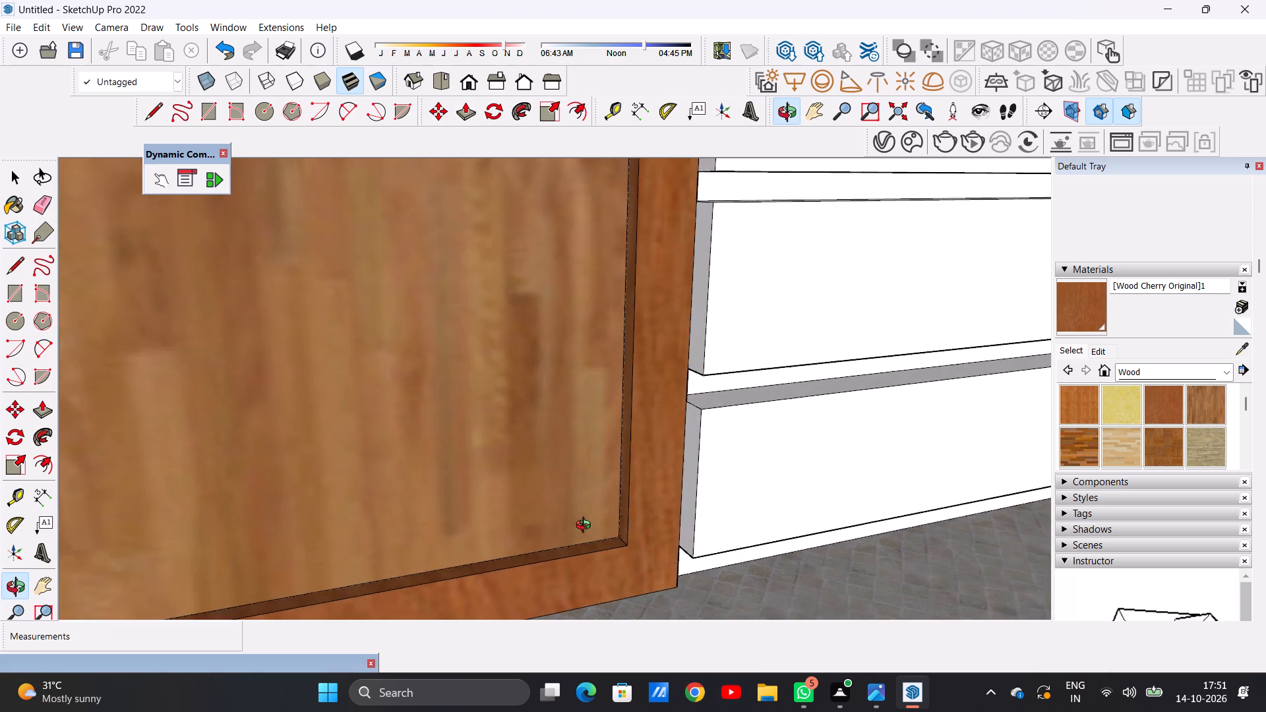
{"action": "middle_click_drag", "start_coordinate": [586, 527], "coordinate": [425, 501]}
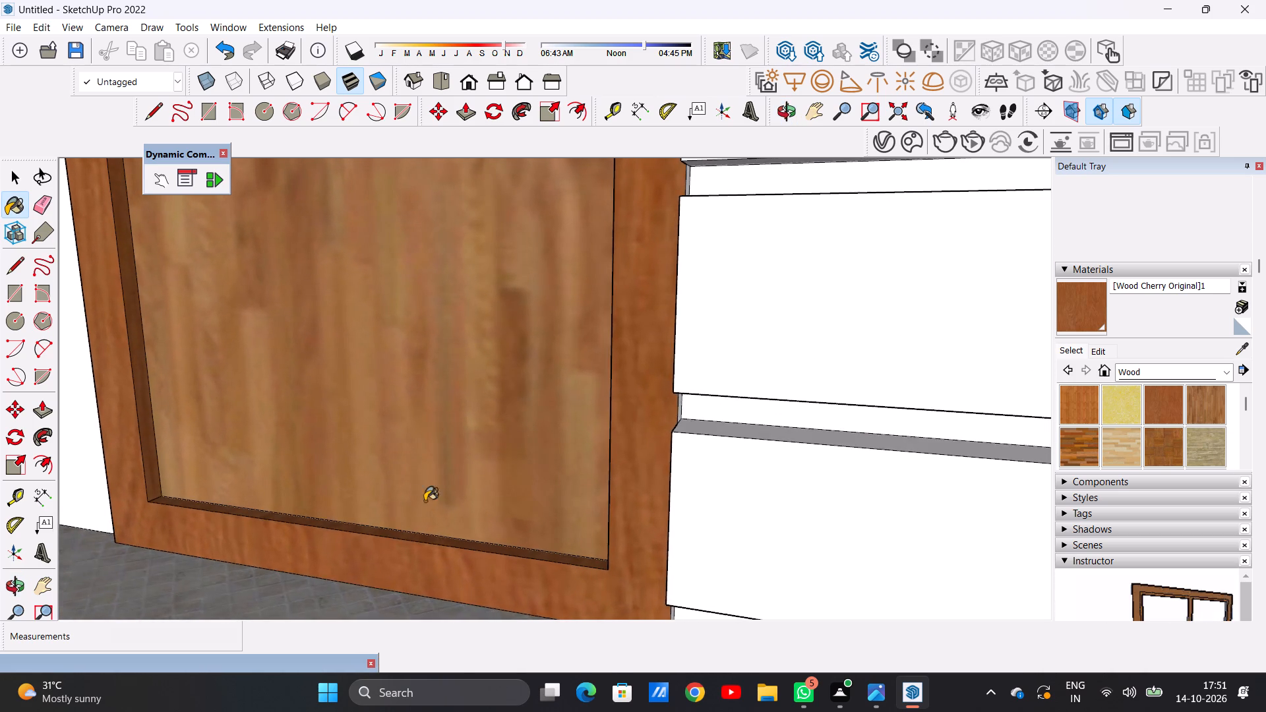
{"action": "scroll", "coordinate": [502, 490], "scroll_direction": "down", "scroll_amount": 8}
{"action": "scroll", "coordinate": [628, 555], "scroll_direction": "up", "scroll_amount": 20}
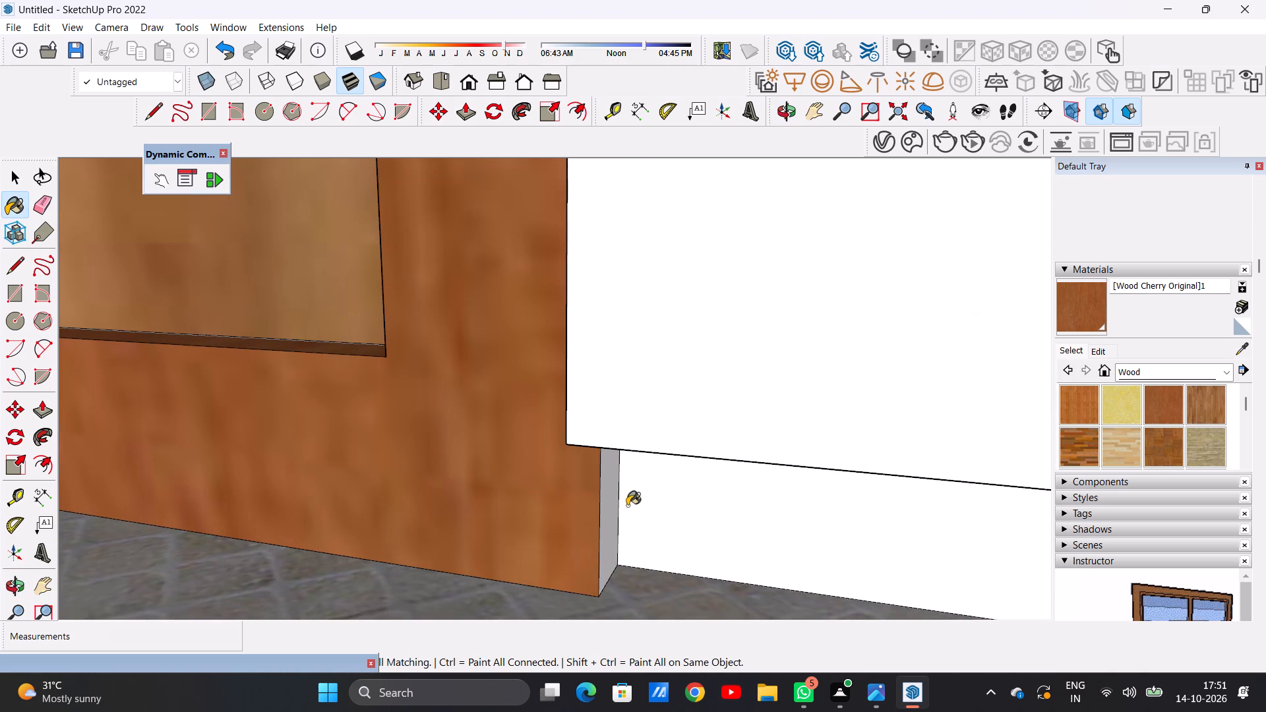
{"action": "left_click", "coordinate": [612, 517]}
{"action": "scroll", "coordinate": [508, 536], "scroll_direction": "down", "scroll_amount": 18}
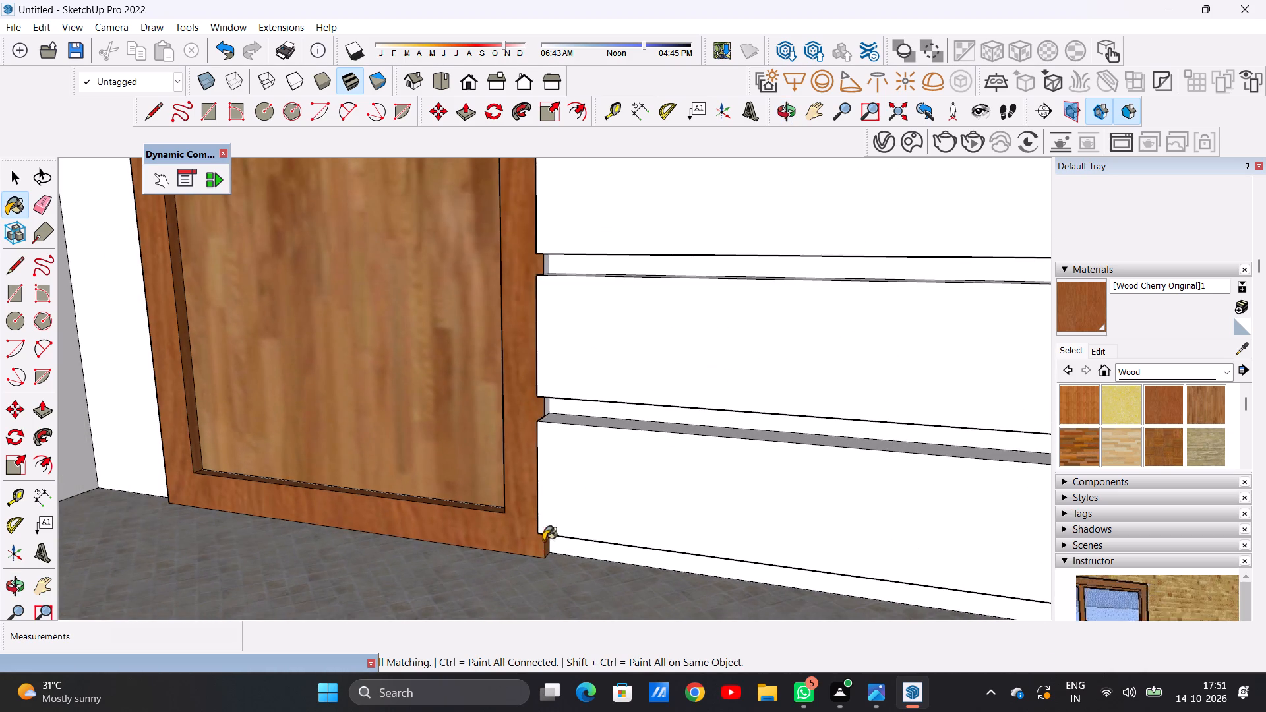
Paint the door frame's outer side in the lower gaps between the horizontal cladding boards with Wood Cherry Original.
{"action": "scroll", "coordinate": [545, 407], "scroll_direction": "up", "scroll_amount": 18}
{"action": "left_click", "coordinate": [582, 392]}
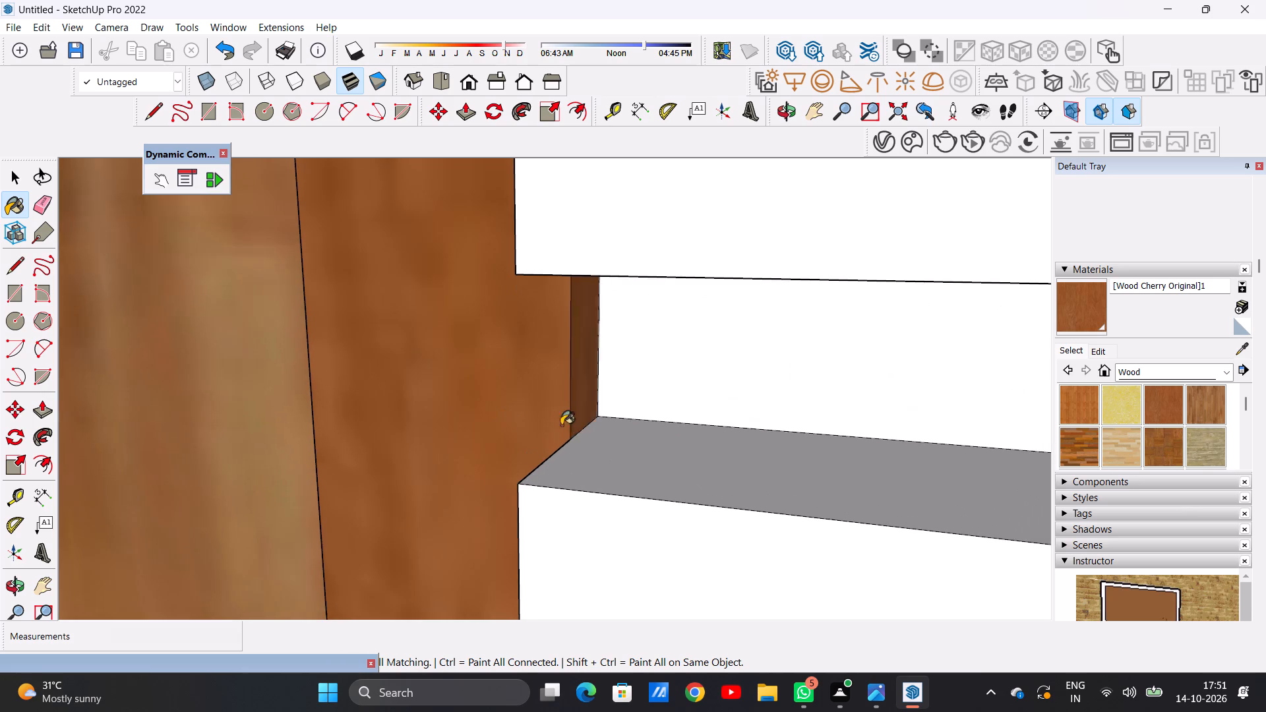
{"action": "scroll", "coordinate": [554, 469], "scroll_direction": "down", "scroll_amount": 20}
{"action": "scroll", "coordinate": [554, 469], "scroll_direction": "down", "scroll_amount": 6}
{"action": "scroll", "coordinate": [557, 367], "scroll_direction": "up", "scroll_amount": 10}
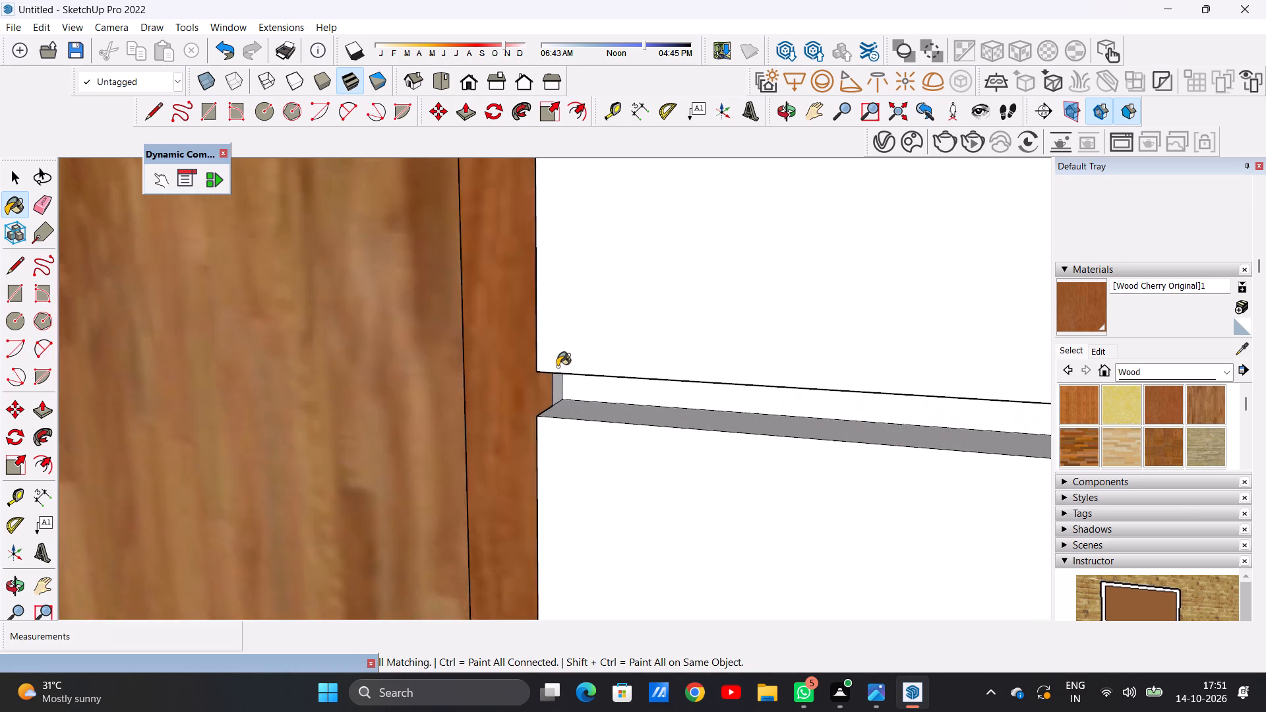
{"action": "scroll", "coordinate": [557, 367], "scroll_direction": "up", "scroll_amount": 6}
{"action": "scroll", "coordinate": [558, 378], "scroll_direction": "down", "scroll_amount": 1}
{"action": "scroll", "coordinate": [558, 378], "scroll_direction": "up", "scroll_amount": 7}
{"action": "left_click", "coordinate": [557, 405]}
{"action": "scroll", "coordinate": [551, 446], "scroll_direction": "down", "scroll_amount": 20}
{"action": "scroll", "coordinate": [551, 446], "scroll_direction": "down", "scroll_amount": 1}
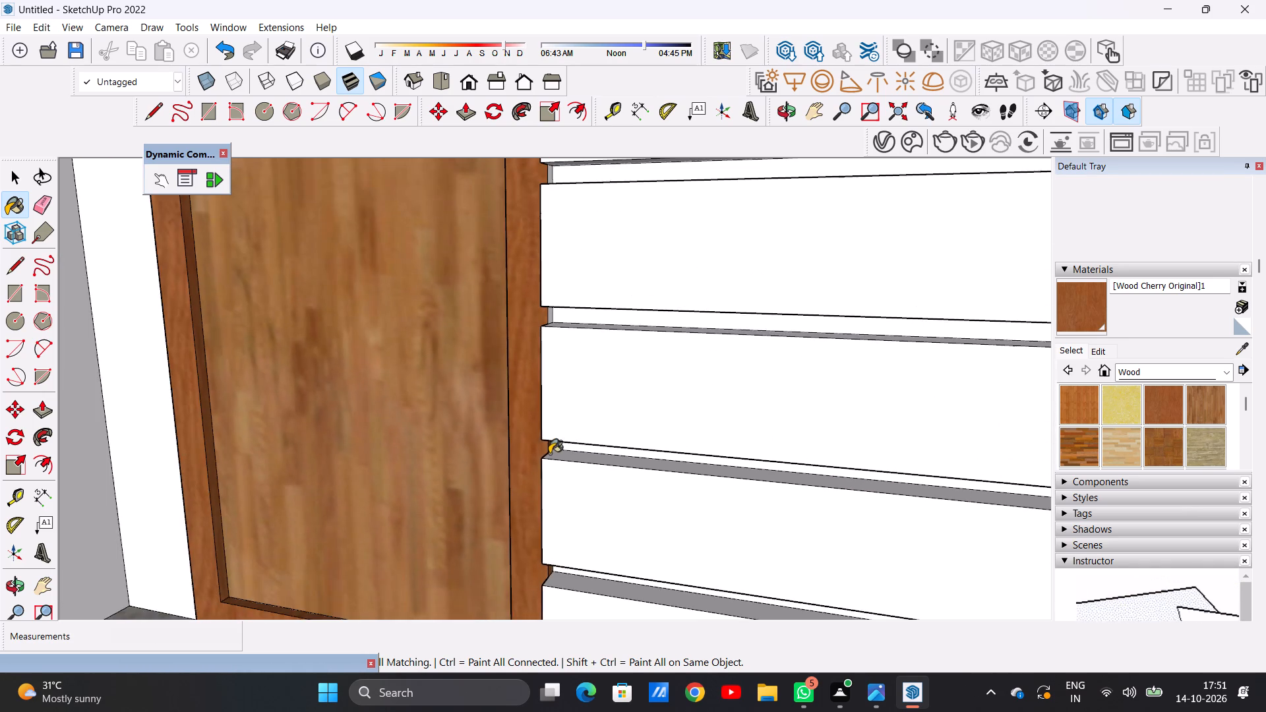
{"action": "scroll", "coordinate": [560, 331], "scroll_direction": "up", "scroll_amount": 16}
{"action": "scroll", "coordinate": [540, 314], "scroll_direction": "down", "scroll_amount": 1}
{"action": "scroll", "coordinate": [540, 314], "scroll_direction": "up", "scroll_amount": 3}
{"action": "left_click", "coordinate": [540, 314]}
{"action": "scroll", "coordinate": [557, 414], "scroll_direction": "down", "scroll_amount": 7}
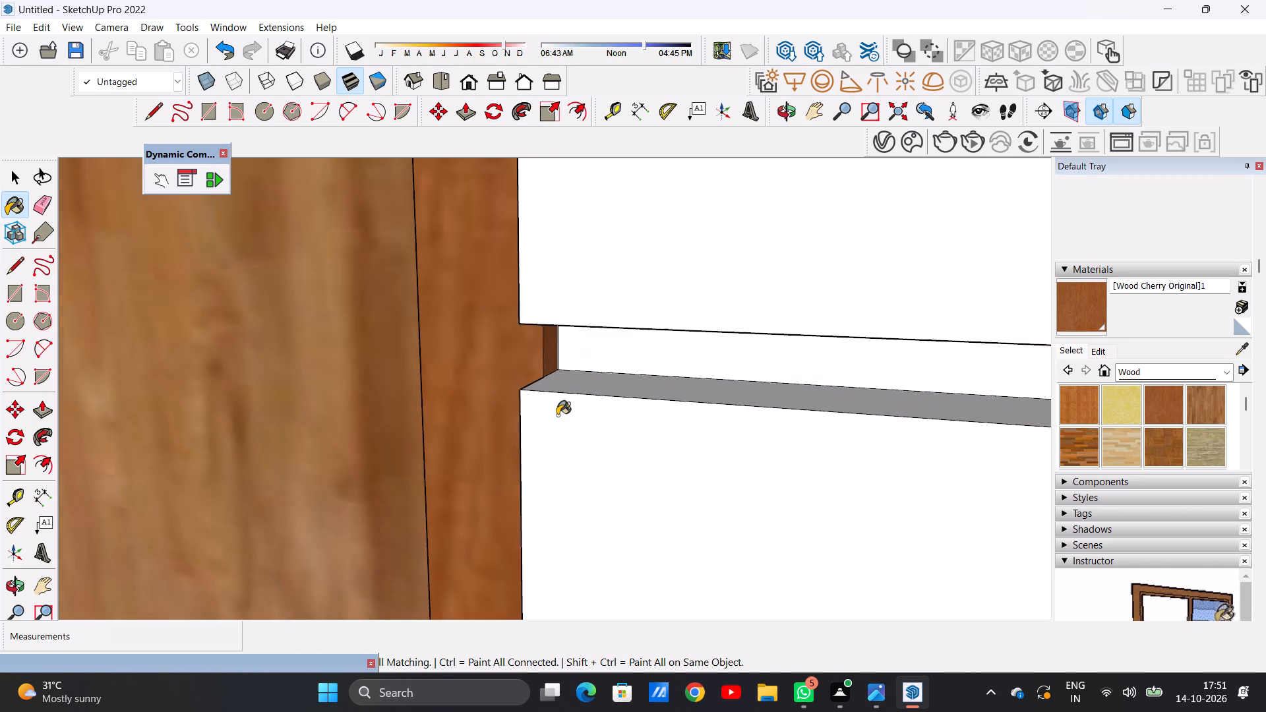
{"action": "scroll", "coordinate": [557, 415], "scroll_direction": "down", "scroll_amount": 20}
{"action": "scroll", "coordinate": [557, 415], "scroll_direction": "down", "scroll_amount": 6}
{"action": "scroll", "coordinate": [560, 370], "scroll_direction": "up", "scroll_amount": 14}
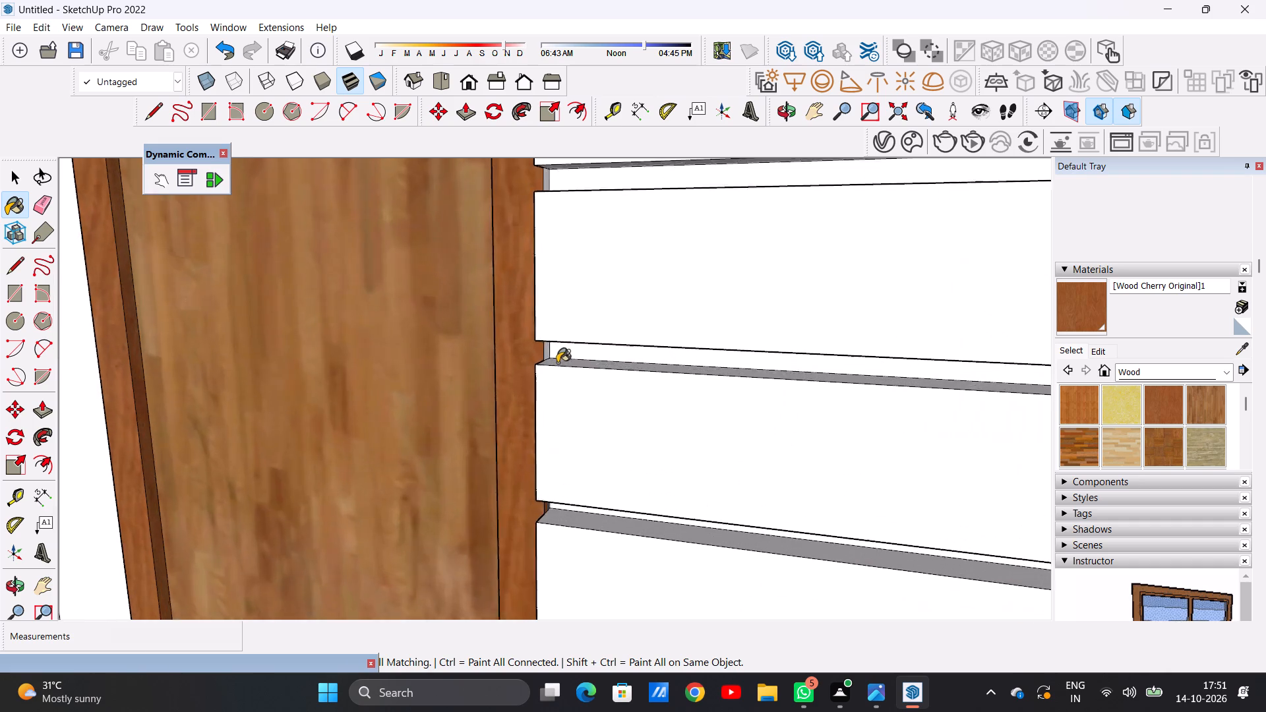
{"action": "scroll", "coordinate": [557, 363], "scroll_direction": "up", "scroll_amount": 20}
{"action": "scroll", "coordinate": [557, 363], "scroll_direction": "up", "scroll_amount": 2}
{"action": "left_click", "coordinate": [598, 324]}
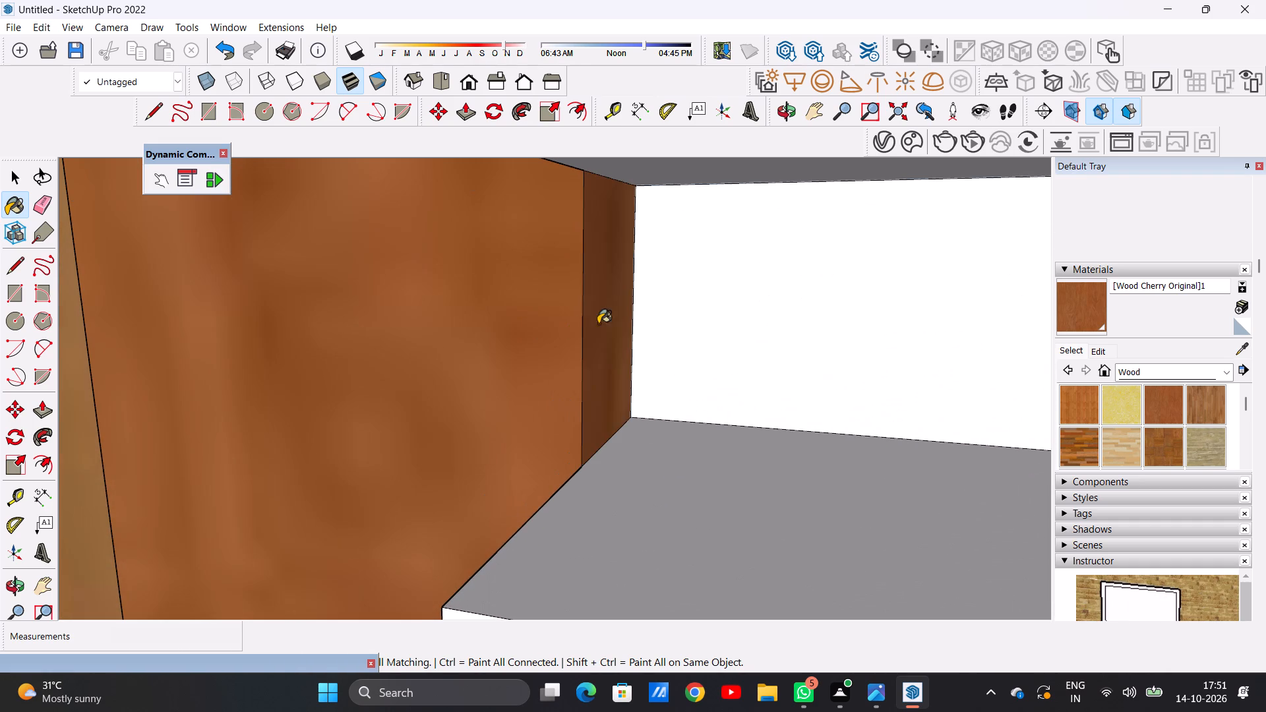
Paint the door frame's outer side in the two uppermost gaps between the cladding boards with Wood Cherry Original.
{"action": "scroll", "coordinate": [477, 399], "scroll_direction": "down", "scroll_amount": 20}
{"action": "scroll", "coordinate": [477, 399], "scroll_direction": "down", "scroll_amount": 11}
{"action": "scroll", "coordinate": [500, 462], "scroll_direction": "up", "scroll_amount": 2}
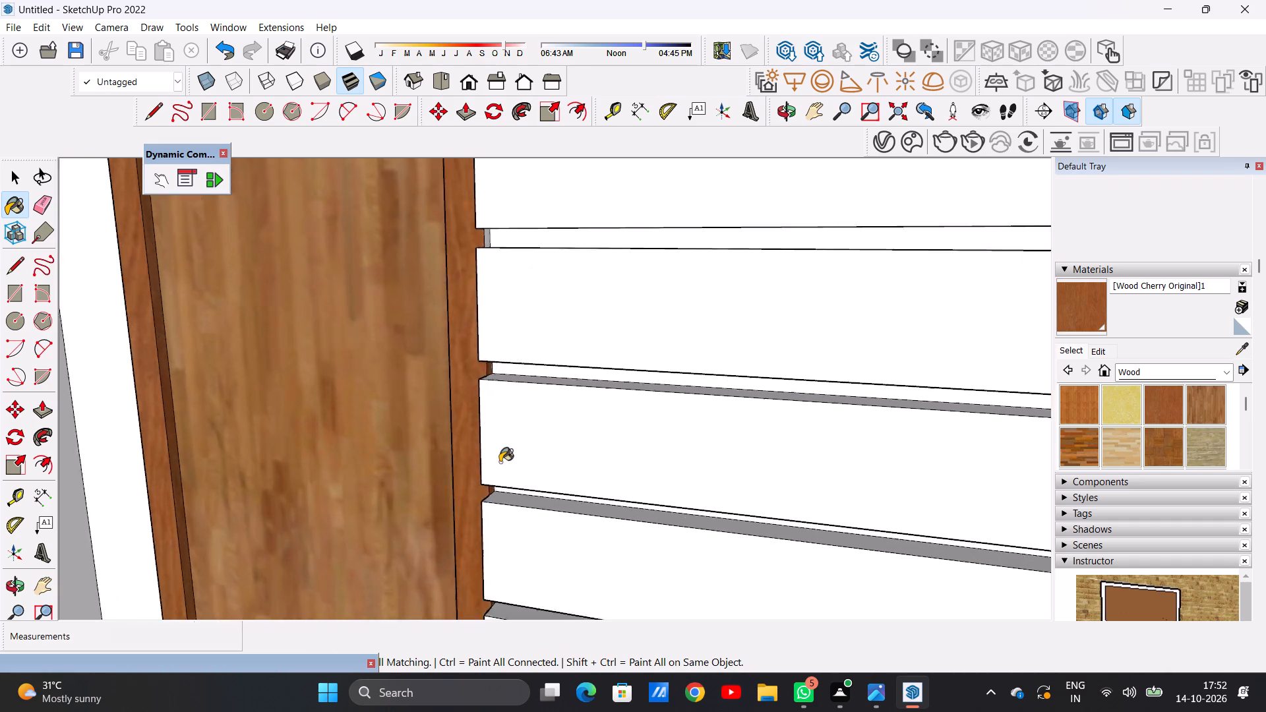
{"action": "scroll", "coordinate": [500, 462], "scroll_direction": "up", "scroll_amount": 17}
{"action": "scroll", "coordinate": [483, 516], "scroll_direction": "down", "scroll_amount": 20}
{"action": "scroll", "coordinate": [483, 516], "scroll_direction": "down", "scroll_amount": 4}
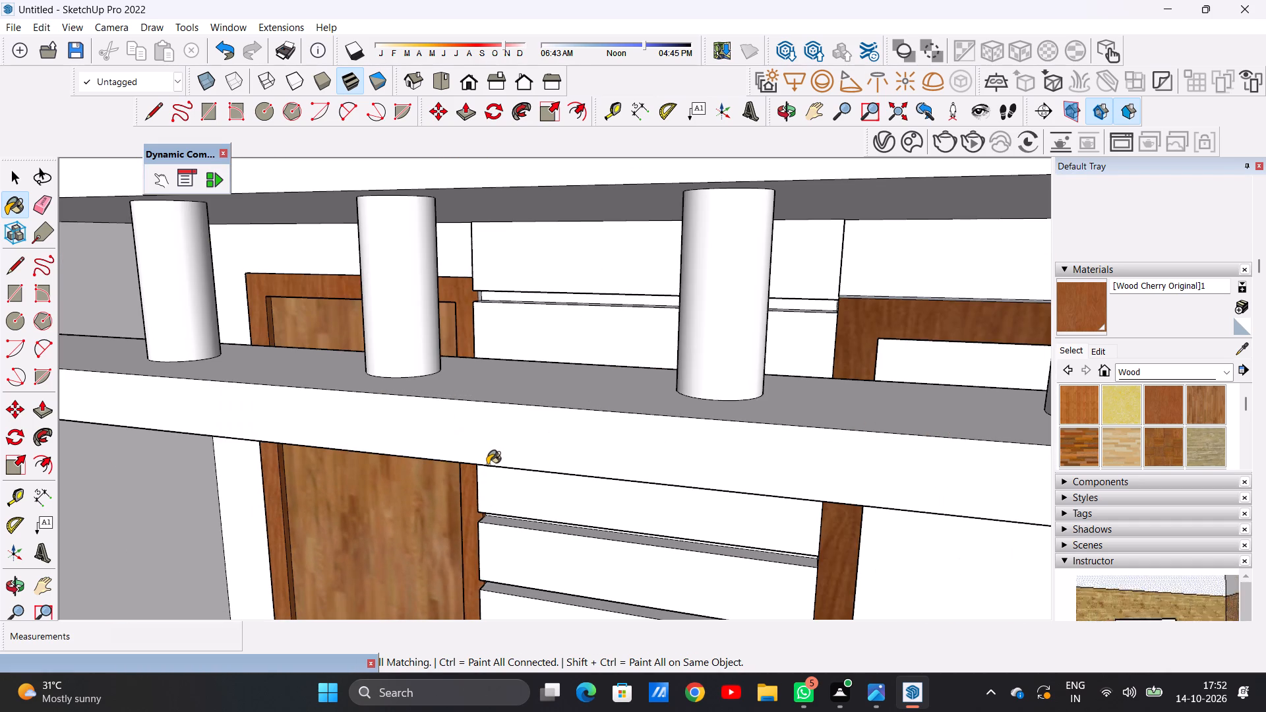
{"action": "scroll", "coordinate": [488, 536], "scroll_direction": "up", "scroll_amount": 2}
{"action": "scroll", "coordinate": [488, 536], "scroll_direction": "down", "scroll_amount": 1}
{"action": "scroll", "coordinate": [488, 536], "scroll_direction": "up", "scroll_amount": 5}
{"action": "scroll", "coordinate": [495, 365], "scroll_direction": "down", "scroll_amount": 2}
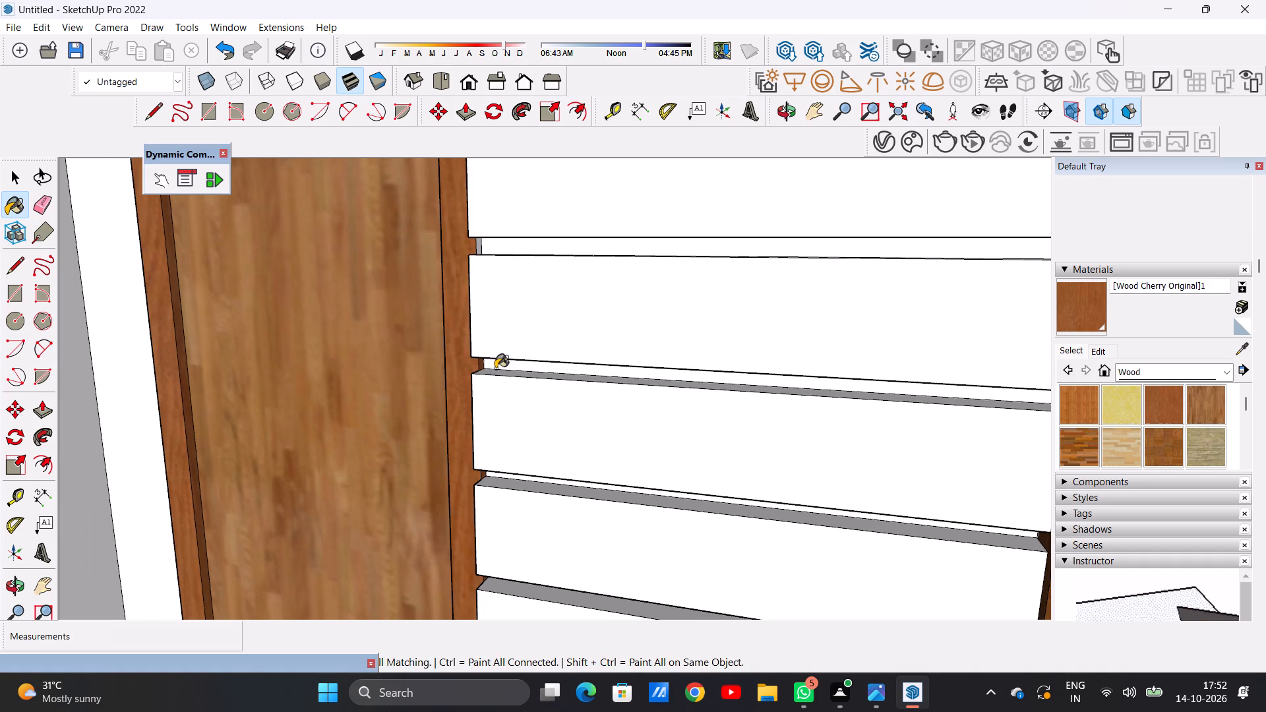
{"action": "middle_click_drag", "start_coordinate": [494, 400], "coordinate": [492, 372]}
{"action": "scroll", "coordinate": [488, 427], "scroll_direction": "down", "scroll_amount": 5}
{"action": "scroll", "coordinate": [506, 245], "scroll_direction": "up", "scroll_amount": 4}
{"action": "scroll", "coordinate": [460, 258], "scroll_direction": "up", "scroll_amount": 18}
{"action": "left_click", "coordinate": [475, 243]}
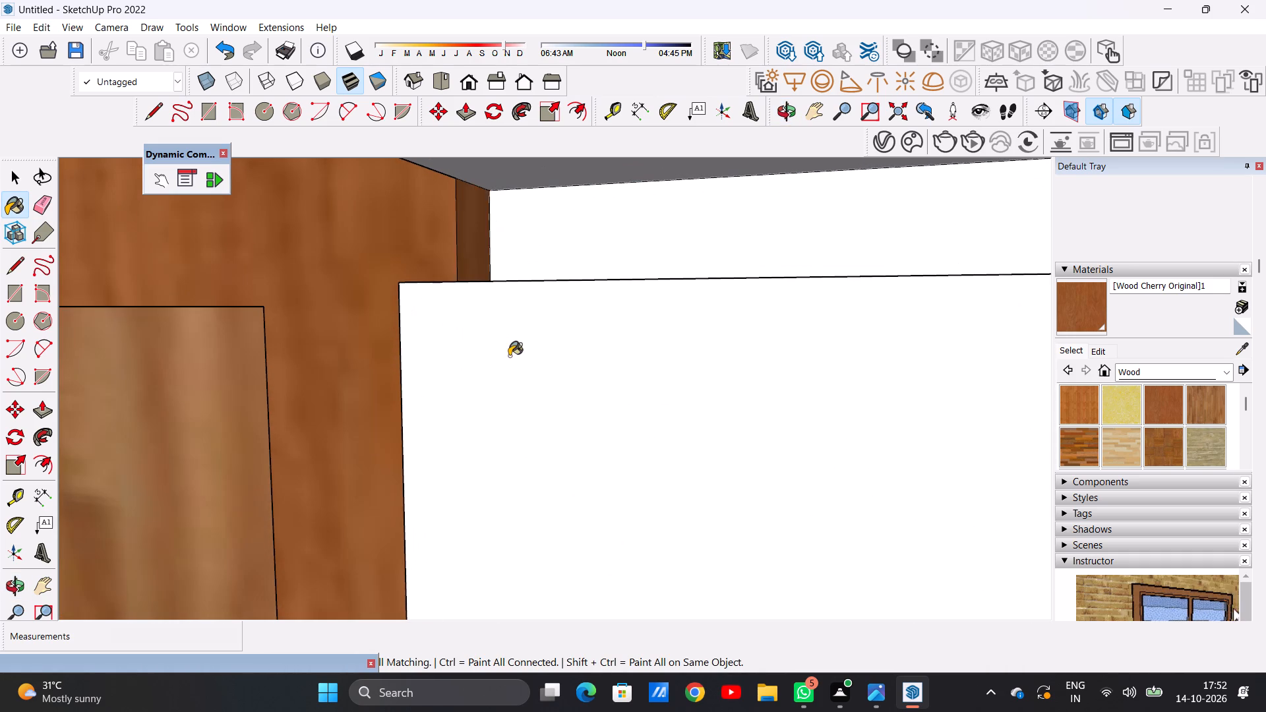
{"action": "scroll", "coordinate": [510, 358], "scroll_direction": "down", "scroll_amount": 18}
{"action": "scroll", "coordinate": [491, 501], "scroll_direction": "up", "scroll_amount": 9}
{"action": "scroll", "coordinate": [498, 463], "scroll_direction": "down", "scroll_amount": 1}
{"action": "scroll", "coordinate": [498, 463], "scroll_direction": "up", "scroll_amount": 8}
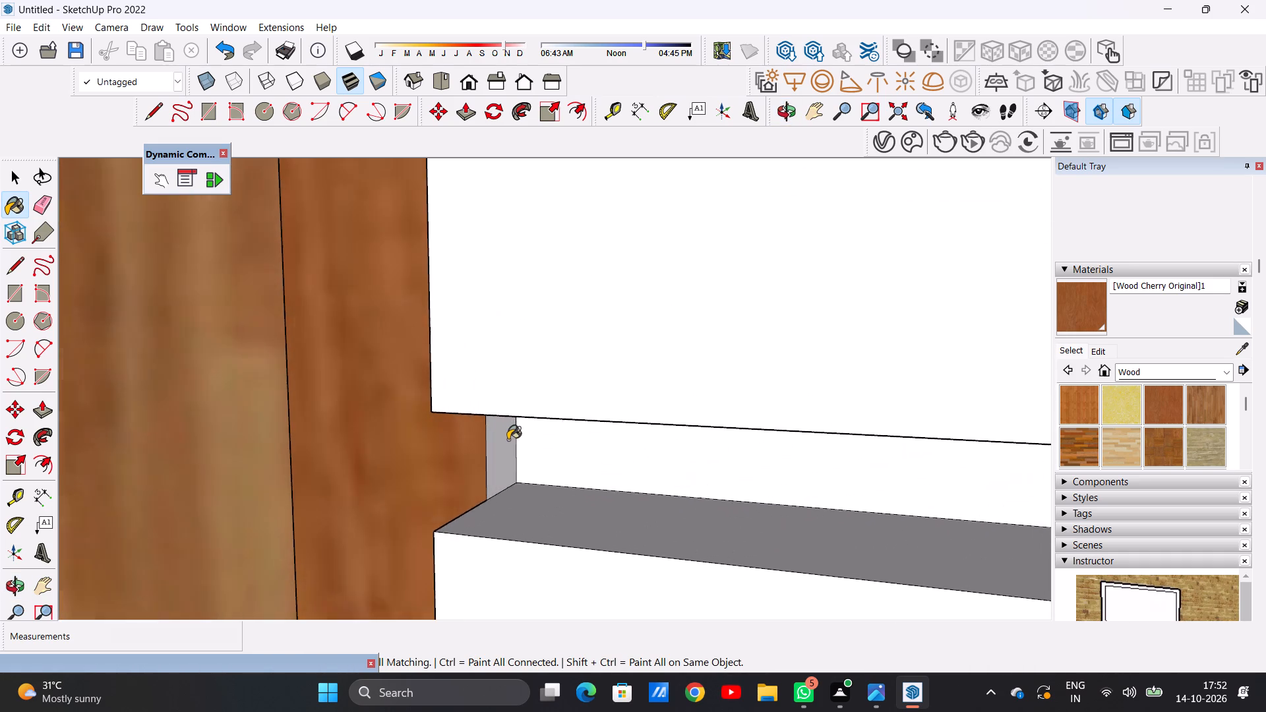
{"action": "scroll", "coordinate": [508, 439], "scroll_direction": "up", "scroll_amount": 2}
{"action": "left_click", "coordinate": [508, 437]}
{"action": "scroll", "coordinate": [481, 467], "scroll_direction": "down", "scroll_amount": 20}
{"action": "scroll", "coordinate": [481, 467], "scroll_direction": "down", "scroll_amount": 7}
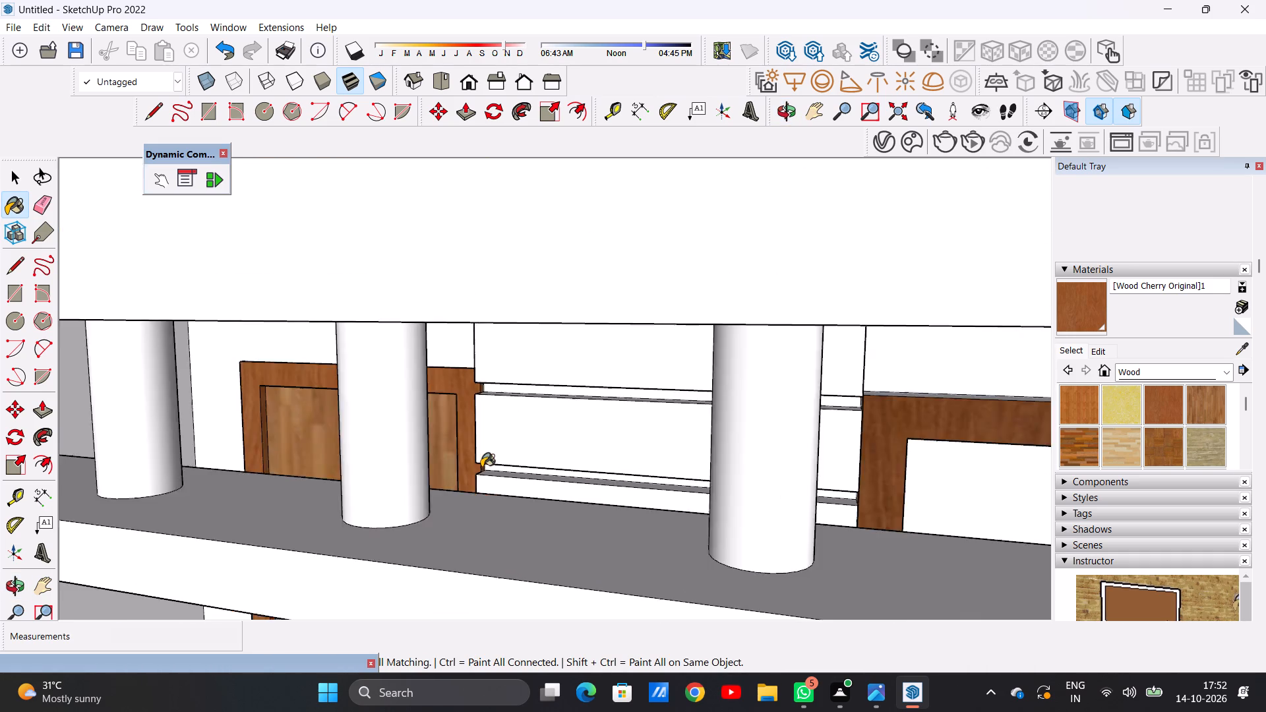
Examine the front facade, the porch and the upper-floor volumes for surfaces that still need a material.
{"action": "scroll", "coordinate": [481, 467], "scroll_direction": "down", "scroll_amount": 7}
{"action": "scroll", "coordinate": [458, 496], "scroll_direction": "down", "scroll_amount": 18}
{"action": "middle_click_drag", "start_coordinate": [468, 515], "coordinate": [537, 468]}
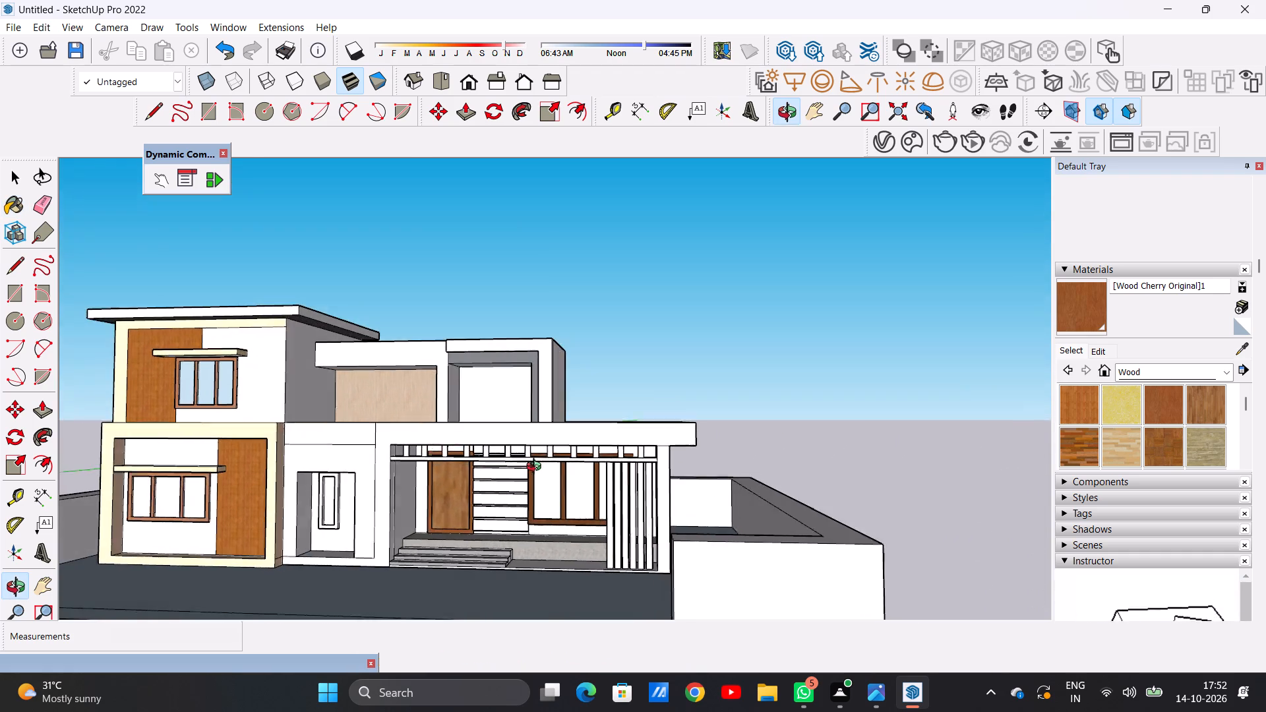
{"action": "middle_click_drag", "start_coordinate": [537, 468], "coordinate": [537, 467]}
{"action": "scroll", "coordinate": [449, 540], "scroll_direction": "up", "scroll_amount": 7}
{"action": "key", "text": "space"}
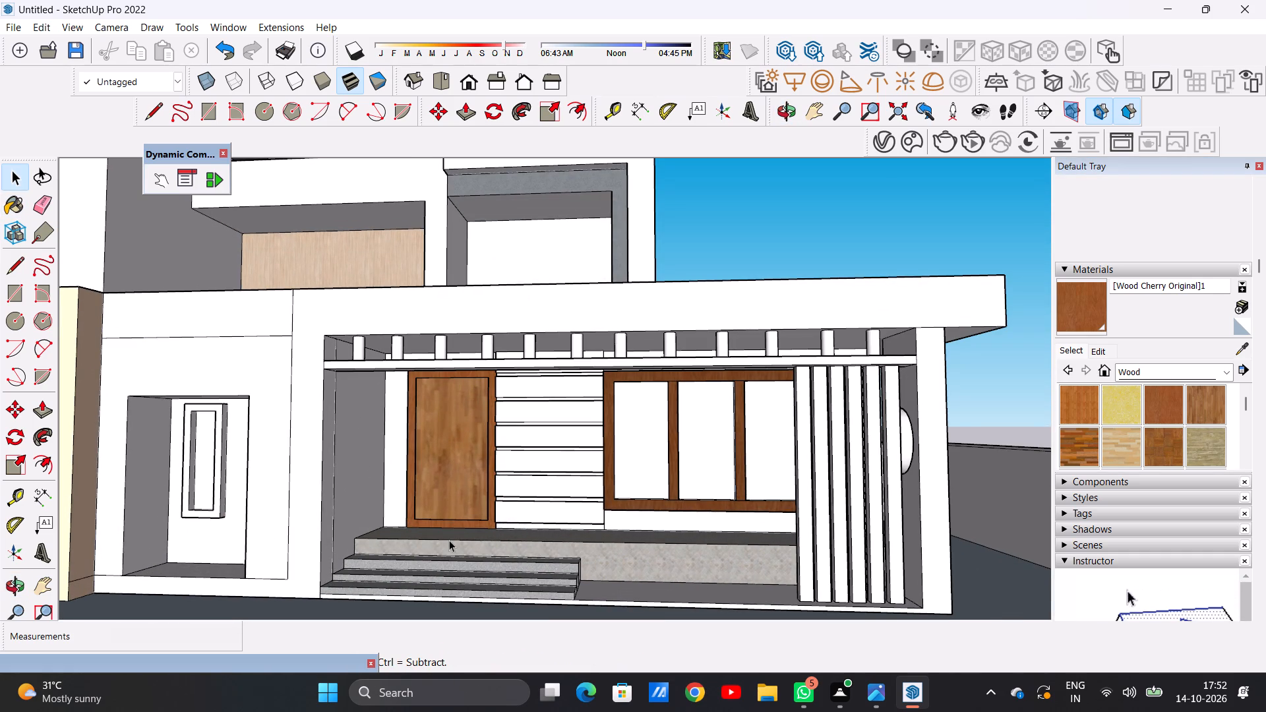
{"action": "scroll", "coordinate": [520, 465], "scroll_direction": "down", "scroll_amount": 11}
{"action": "scroll", "coordinate": [463, 405], "scroll_direction": "up", "scroll_amount": 7}
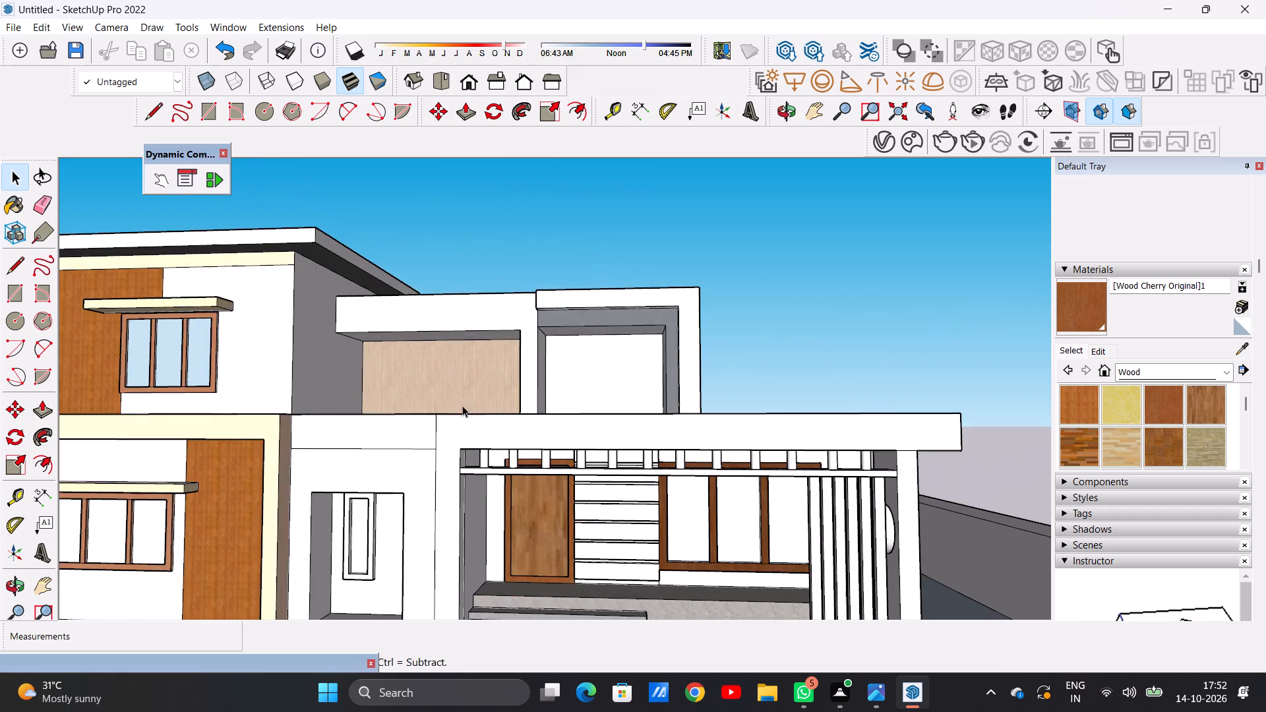
{"action": "middle_click_drag", "start_coordinate": [609, 367], "coordinate": [634, 454]}
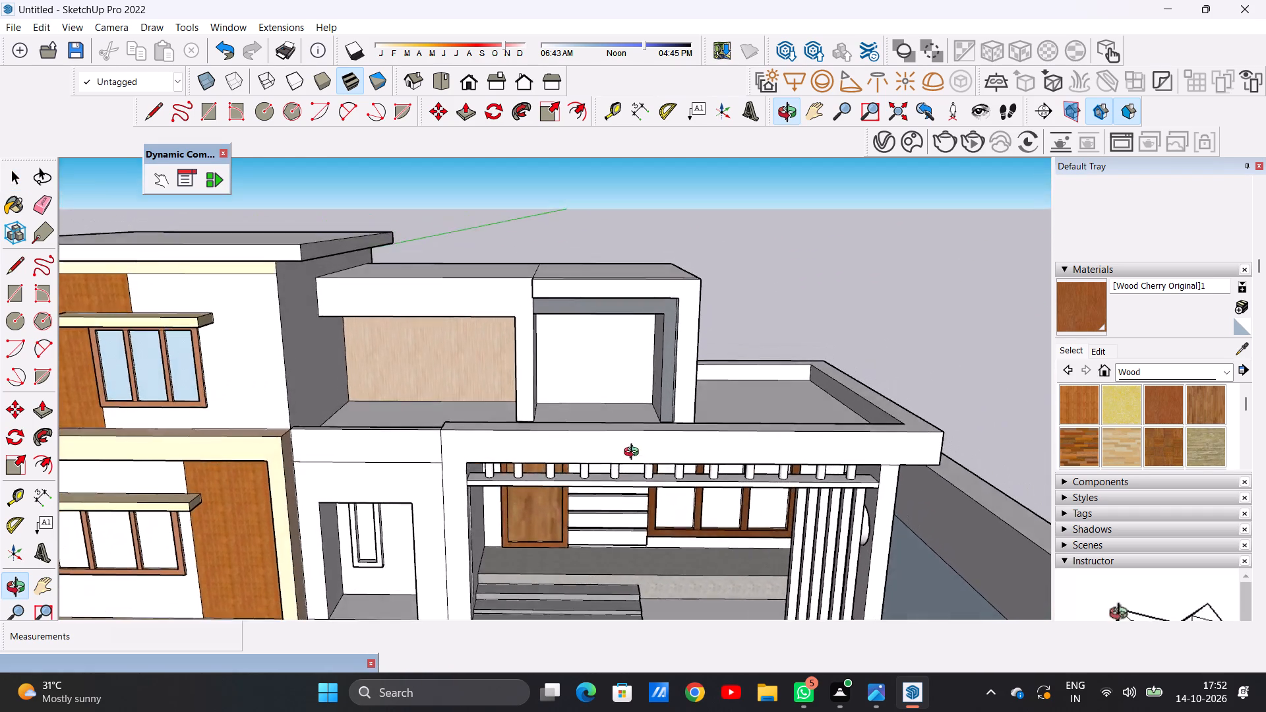
{"action": "middle_click_drag", "start_coordinate": [634, 454], "coordinate": [627, 296]}
{"action": "scroll", "coordinate": [593, 345], "scroll_direction": "up", "scroll_amount": 7}
{"action": "scroll", "coordinate": [589, 415], "scroll_direction": "down", "scroll_amount": 9}
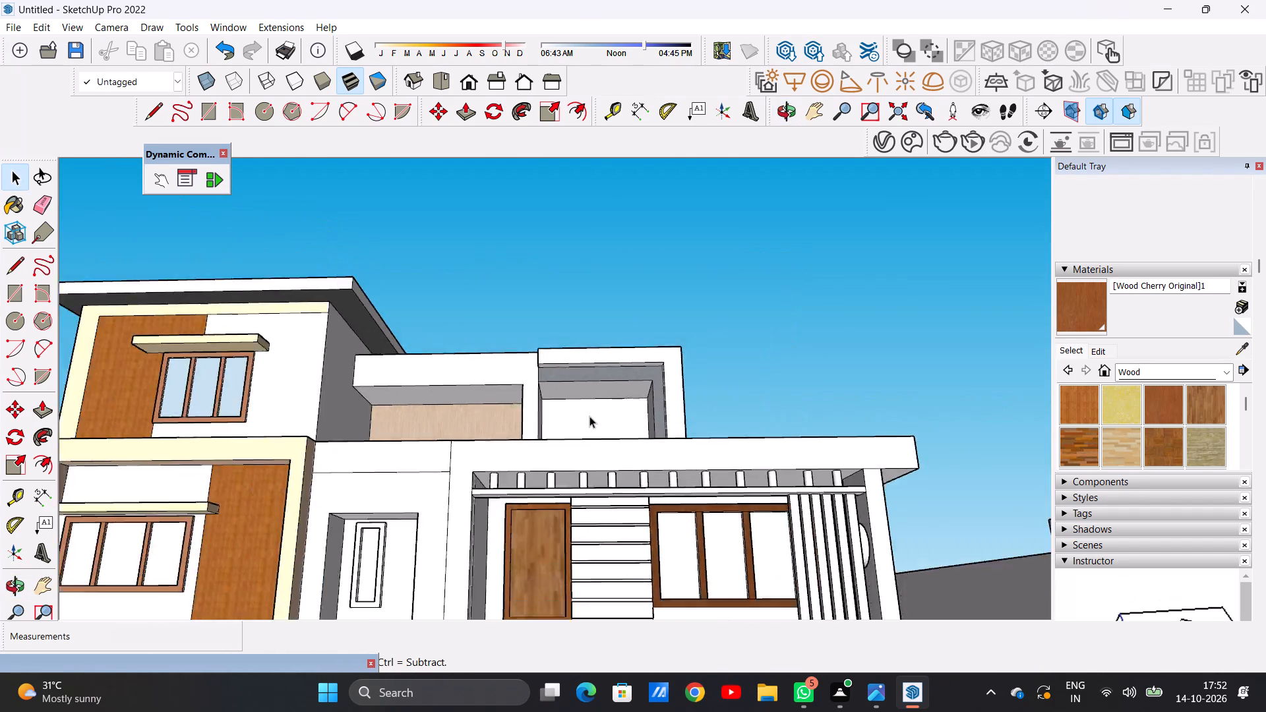
{"action": "scroll", "coordinate": [589, 416], "scroll_direction": "down", "scroll_amount": 3}
{"action": "middle_click_drag", "start_coordinate": [551, 415], "coordinate": [560, 516]}
{"action": "scroll", "coordinate": [547, 396], "scroll_direction": "up", "scroll_amount": 5}
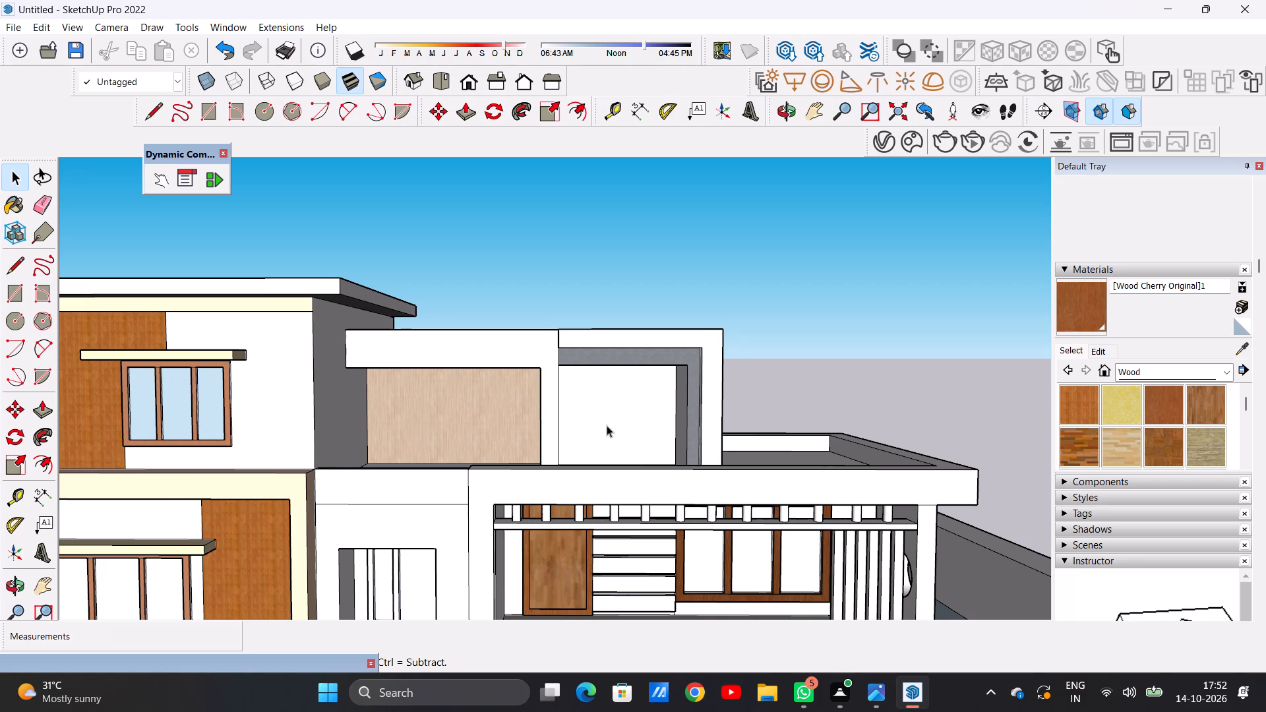
{"action": "scroll", "coordinate": [619, 371], "scroll_direction": "down", "scroll_amount": 6}
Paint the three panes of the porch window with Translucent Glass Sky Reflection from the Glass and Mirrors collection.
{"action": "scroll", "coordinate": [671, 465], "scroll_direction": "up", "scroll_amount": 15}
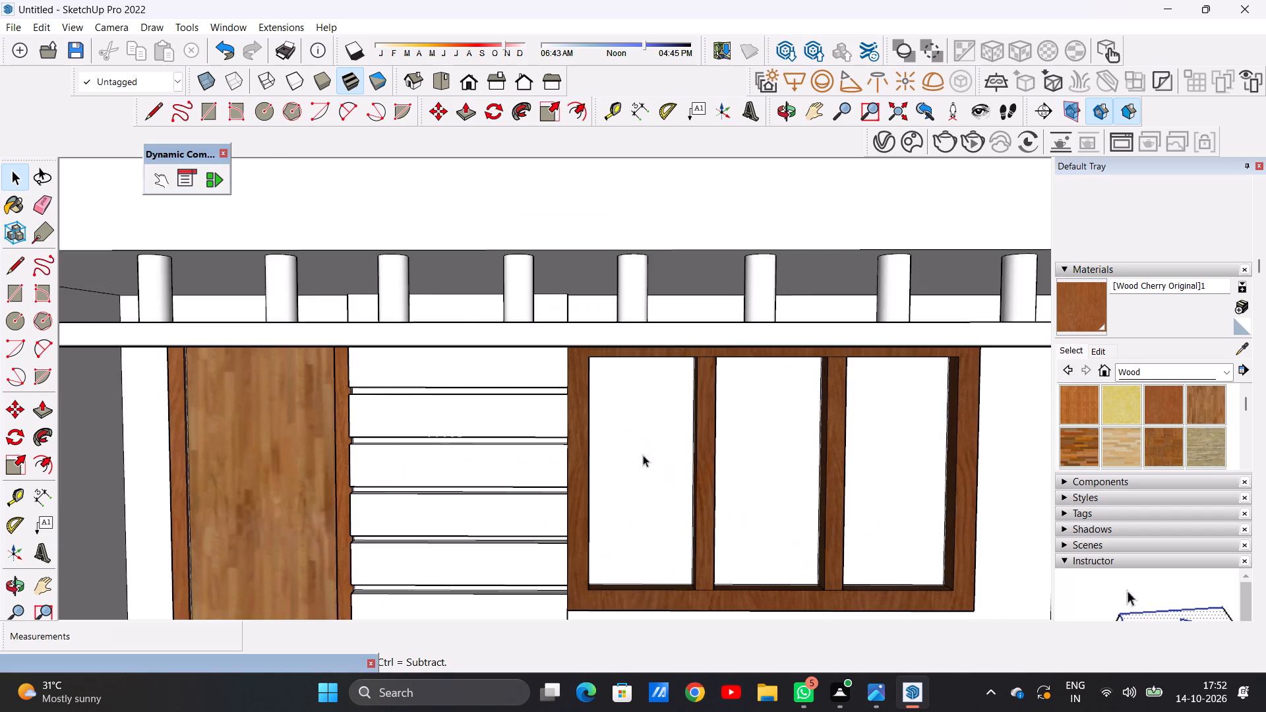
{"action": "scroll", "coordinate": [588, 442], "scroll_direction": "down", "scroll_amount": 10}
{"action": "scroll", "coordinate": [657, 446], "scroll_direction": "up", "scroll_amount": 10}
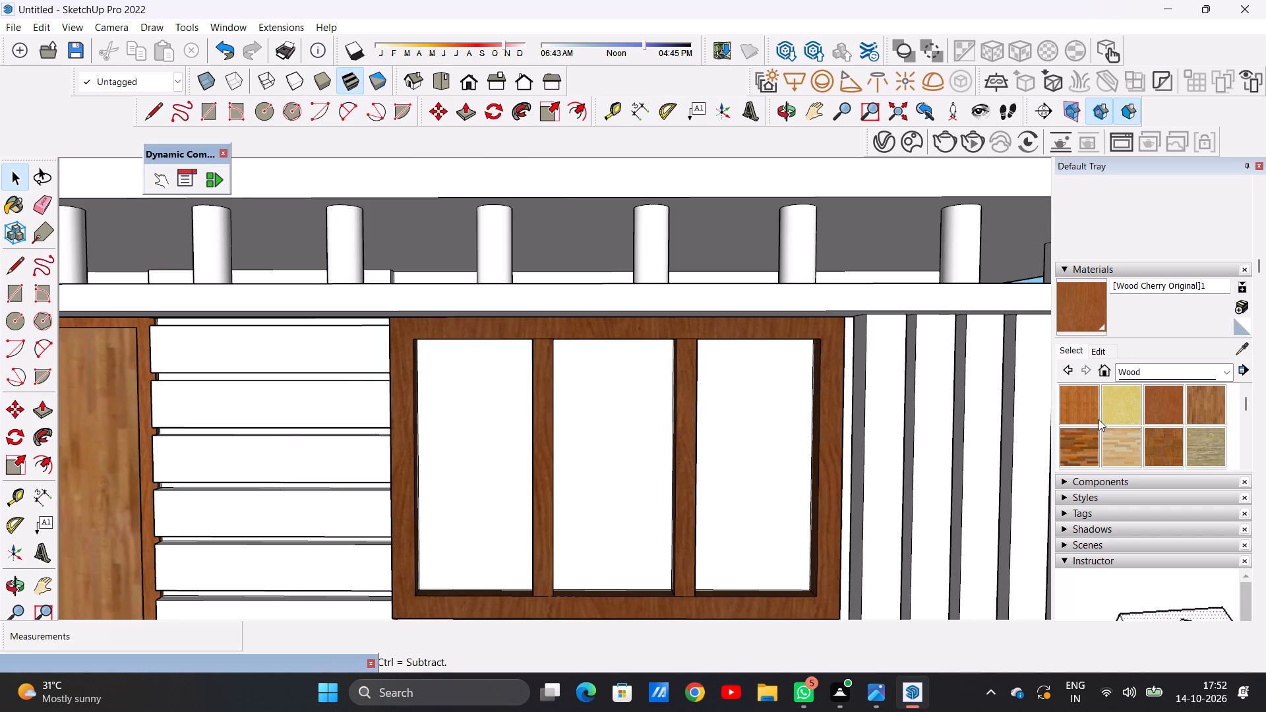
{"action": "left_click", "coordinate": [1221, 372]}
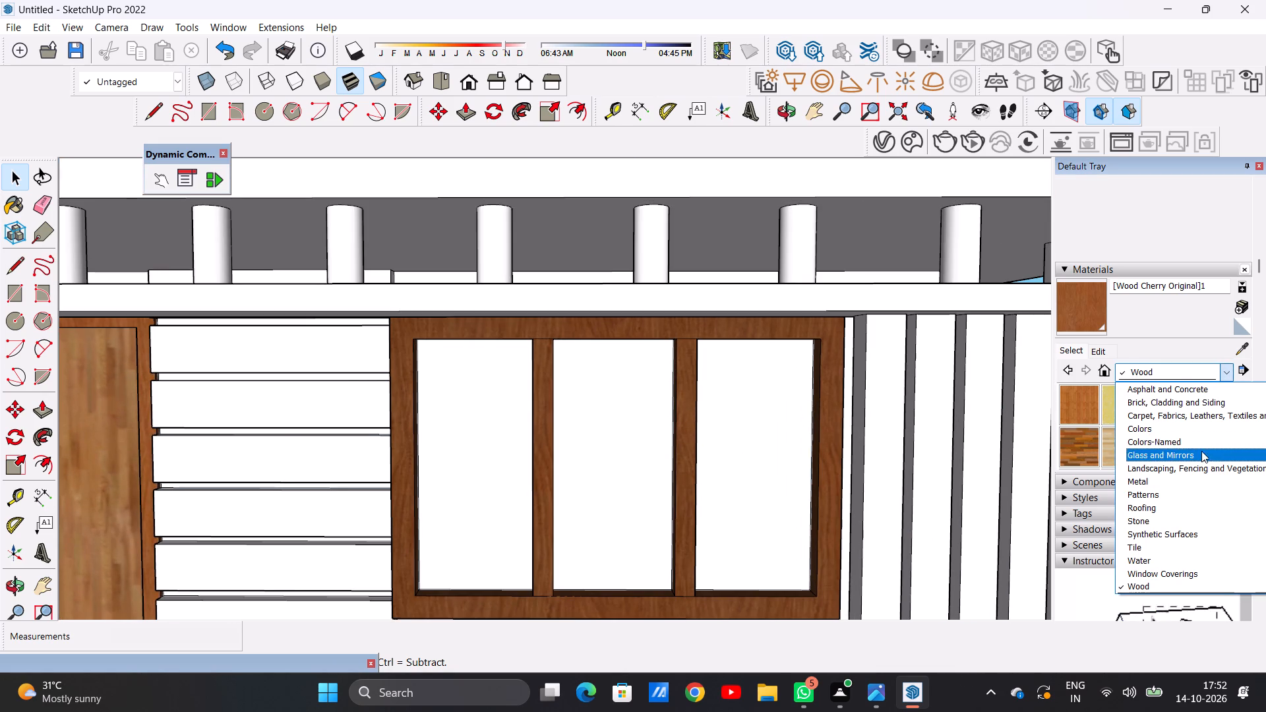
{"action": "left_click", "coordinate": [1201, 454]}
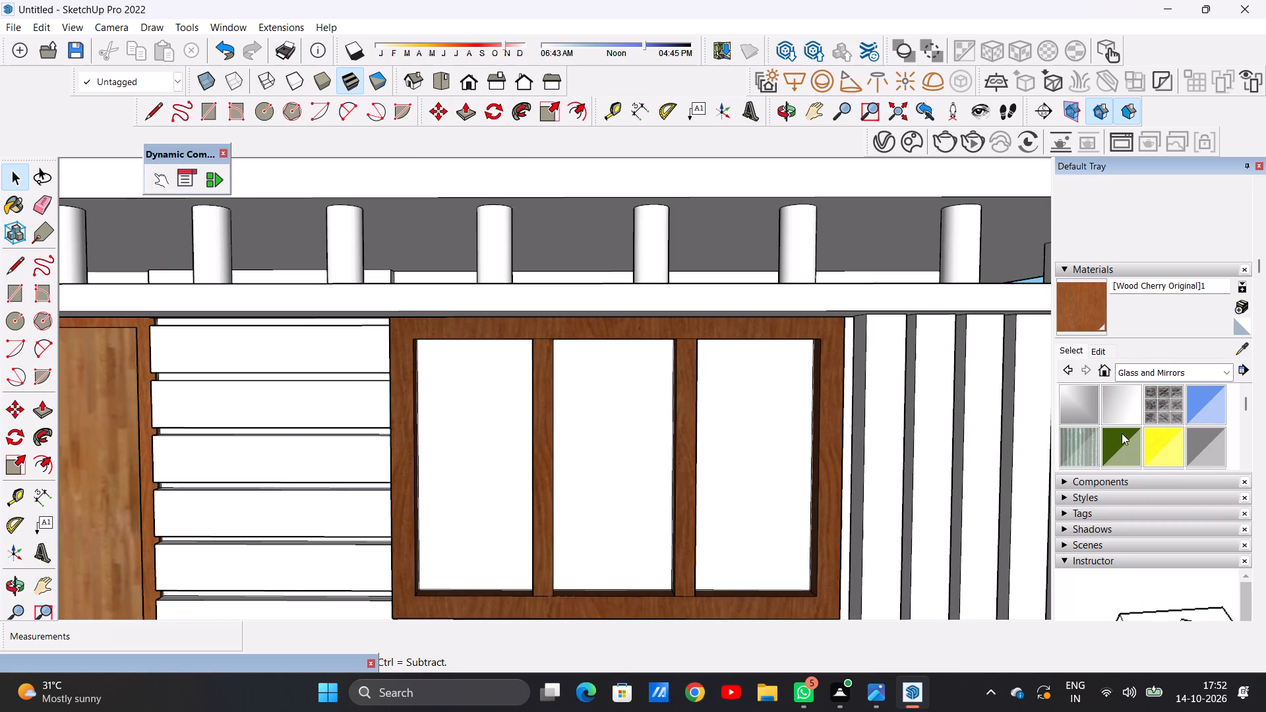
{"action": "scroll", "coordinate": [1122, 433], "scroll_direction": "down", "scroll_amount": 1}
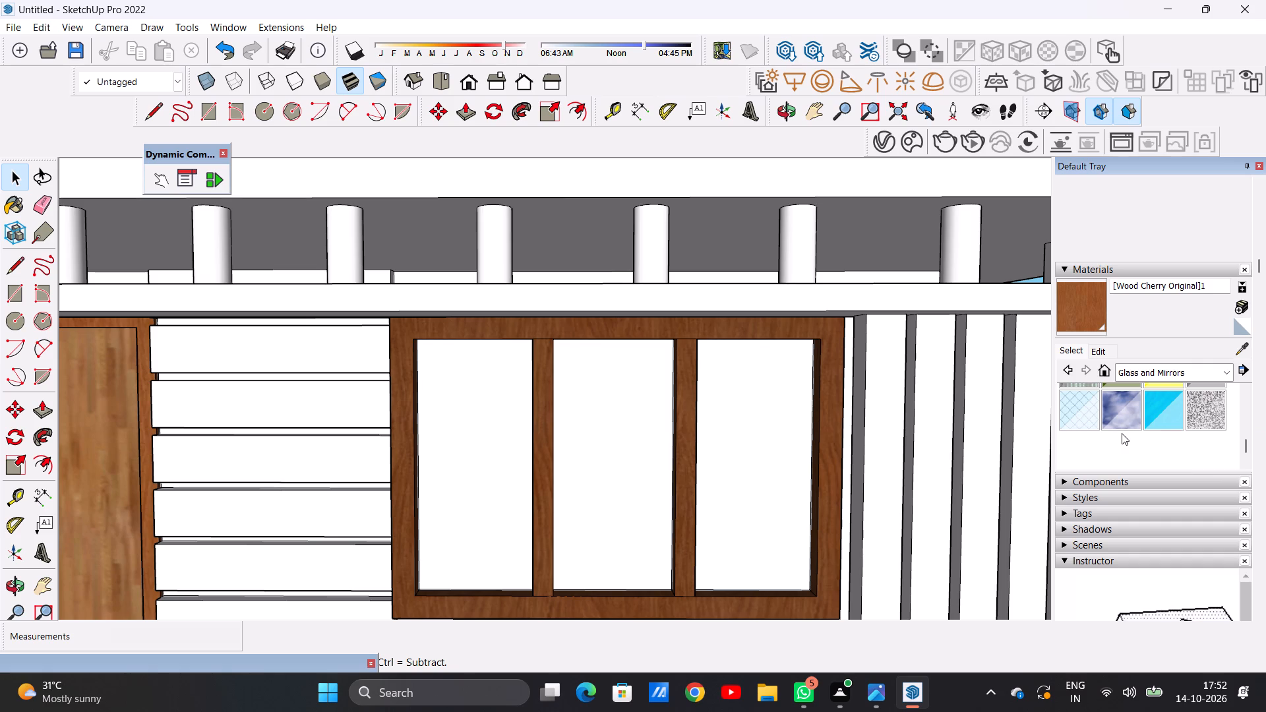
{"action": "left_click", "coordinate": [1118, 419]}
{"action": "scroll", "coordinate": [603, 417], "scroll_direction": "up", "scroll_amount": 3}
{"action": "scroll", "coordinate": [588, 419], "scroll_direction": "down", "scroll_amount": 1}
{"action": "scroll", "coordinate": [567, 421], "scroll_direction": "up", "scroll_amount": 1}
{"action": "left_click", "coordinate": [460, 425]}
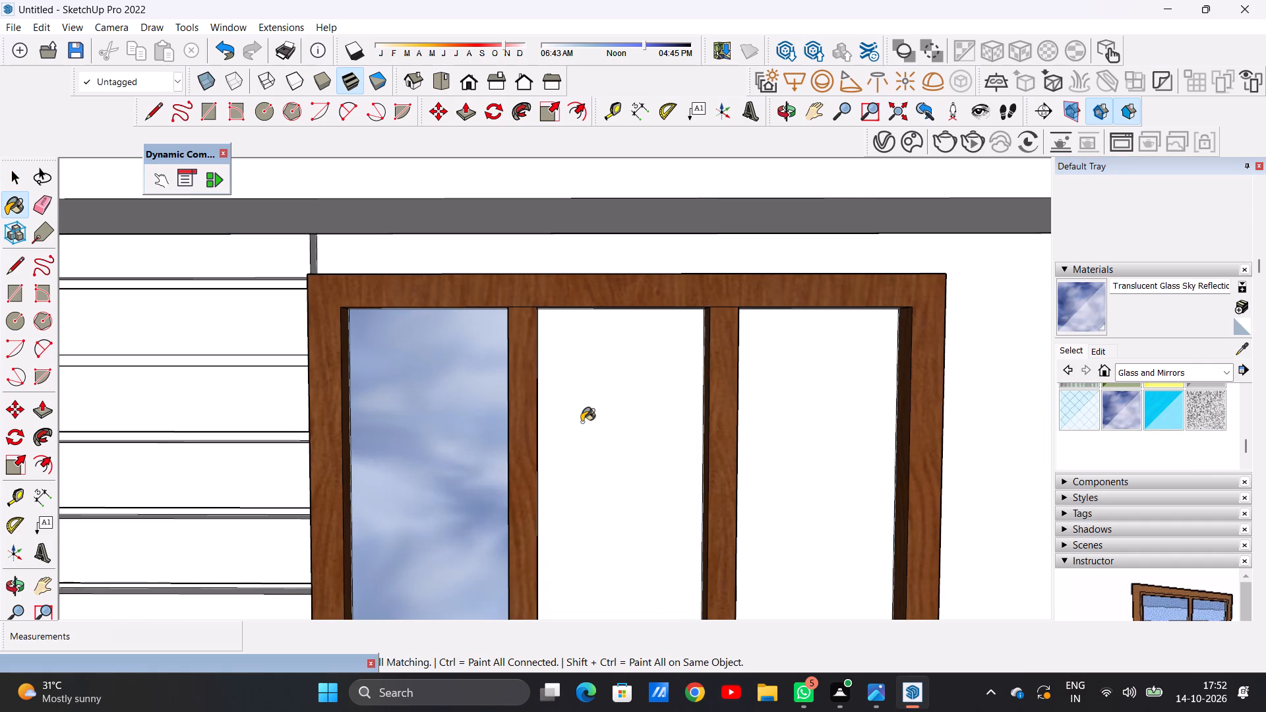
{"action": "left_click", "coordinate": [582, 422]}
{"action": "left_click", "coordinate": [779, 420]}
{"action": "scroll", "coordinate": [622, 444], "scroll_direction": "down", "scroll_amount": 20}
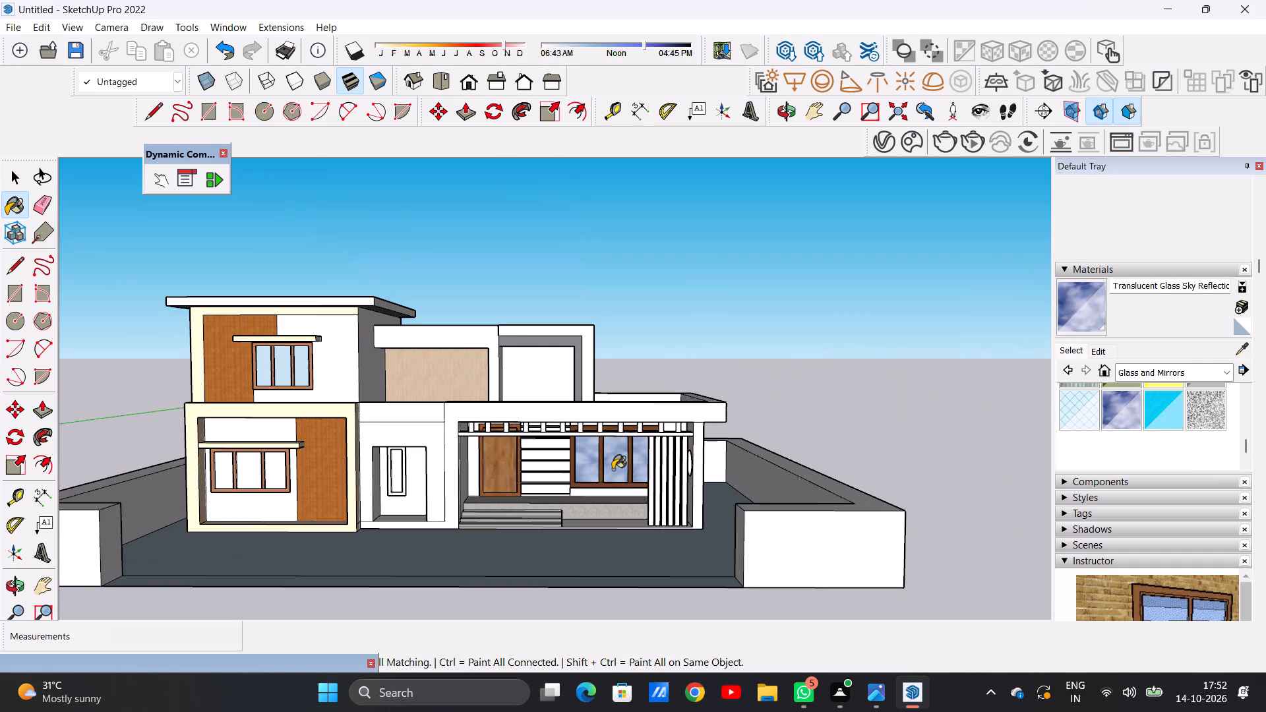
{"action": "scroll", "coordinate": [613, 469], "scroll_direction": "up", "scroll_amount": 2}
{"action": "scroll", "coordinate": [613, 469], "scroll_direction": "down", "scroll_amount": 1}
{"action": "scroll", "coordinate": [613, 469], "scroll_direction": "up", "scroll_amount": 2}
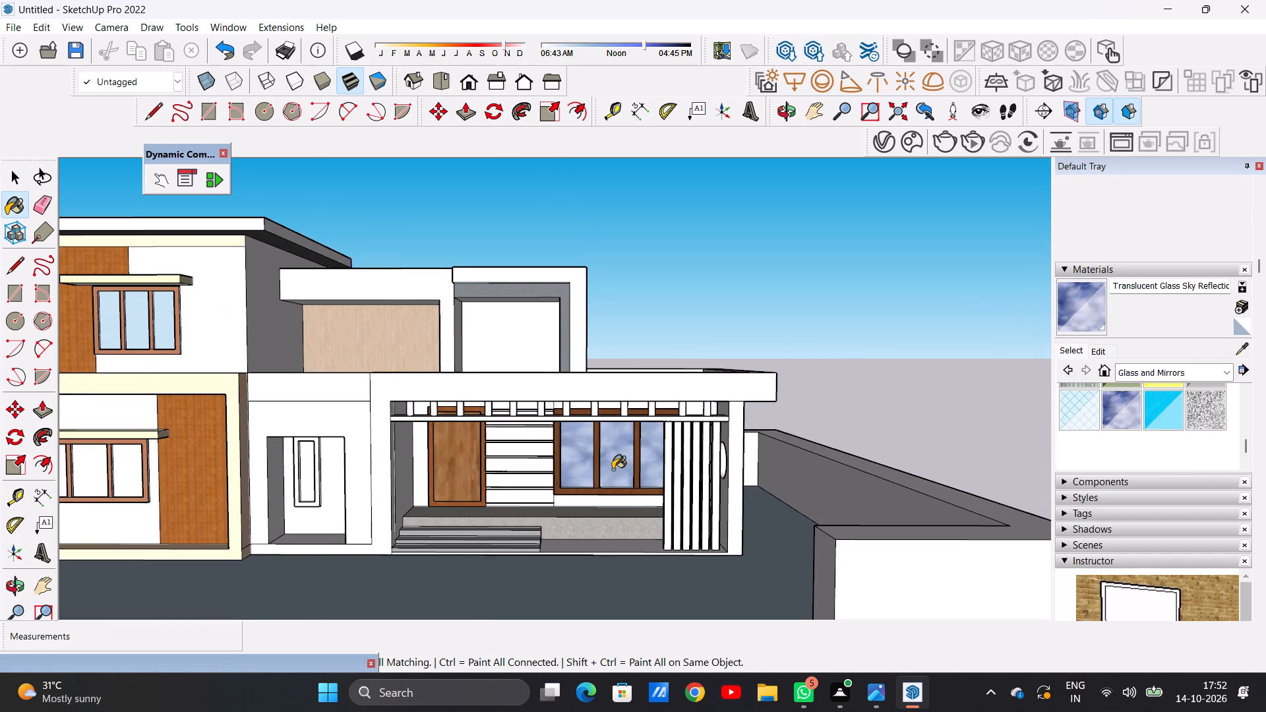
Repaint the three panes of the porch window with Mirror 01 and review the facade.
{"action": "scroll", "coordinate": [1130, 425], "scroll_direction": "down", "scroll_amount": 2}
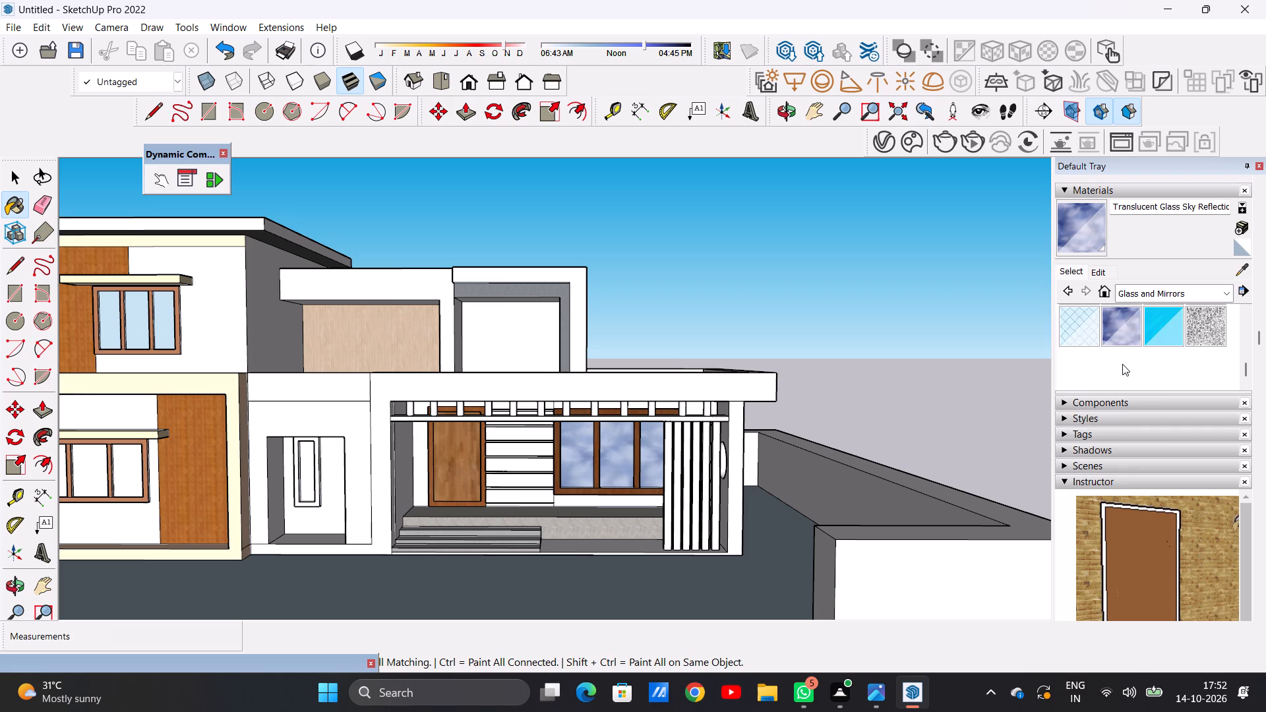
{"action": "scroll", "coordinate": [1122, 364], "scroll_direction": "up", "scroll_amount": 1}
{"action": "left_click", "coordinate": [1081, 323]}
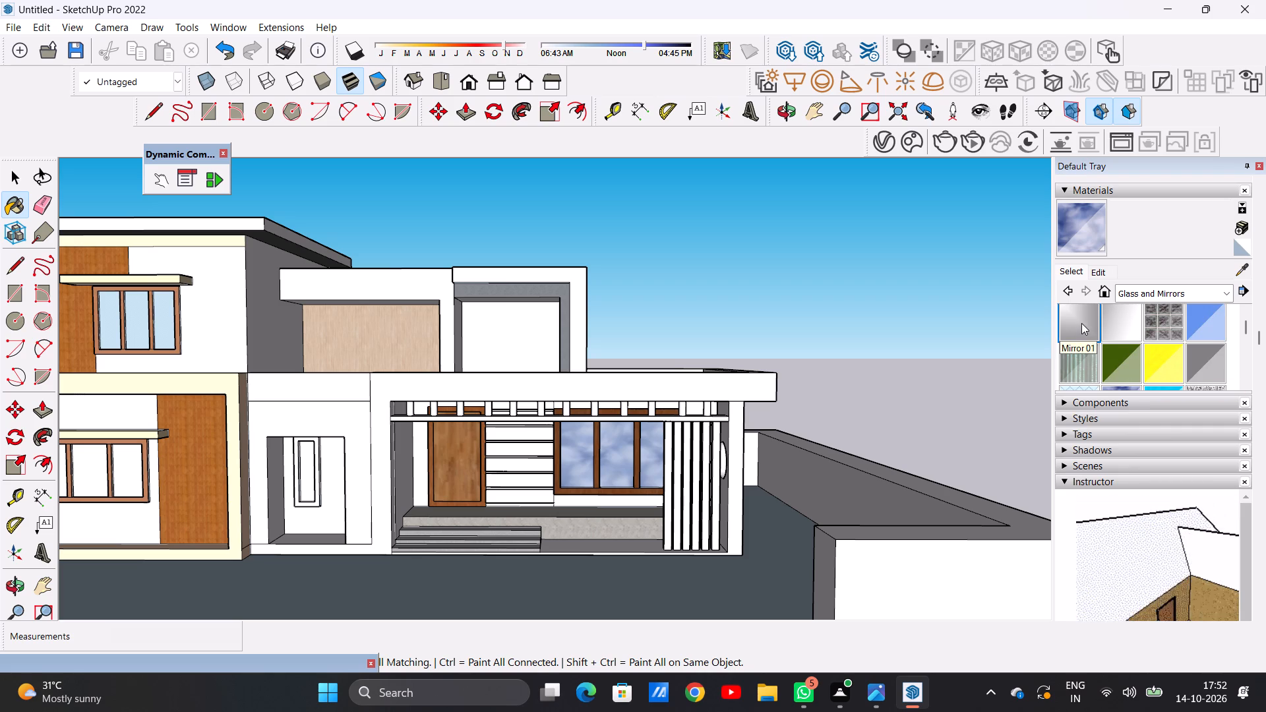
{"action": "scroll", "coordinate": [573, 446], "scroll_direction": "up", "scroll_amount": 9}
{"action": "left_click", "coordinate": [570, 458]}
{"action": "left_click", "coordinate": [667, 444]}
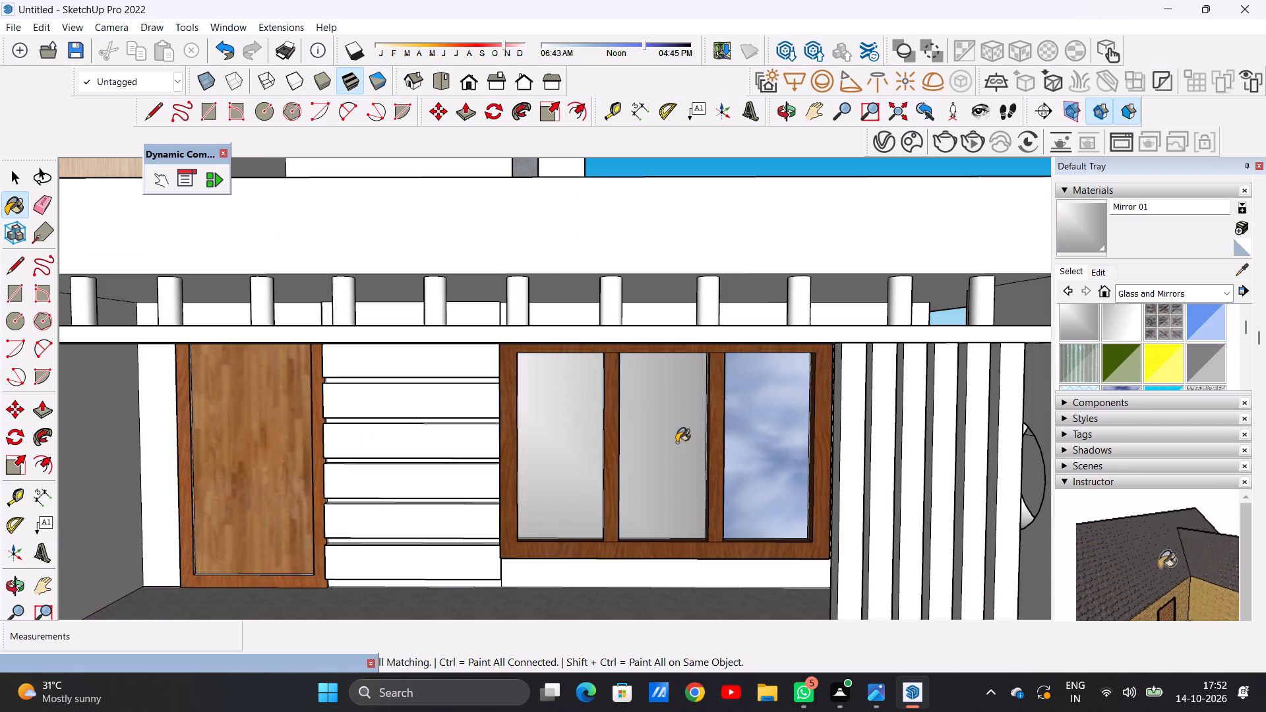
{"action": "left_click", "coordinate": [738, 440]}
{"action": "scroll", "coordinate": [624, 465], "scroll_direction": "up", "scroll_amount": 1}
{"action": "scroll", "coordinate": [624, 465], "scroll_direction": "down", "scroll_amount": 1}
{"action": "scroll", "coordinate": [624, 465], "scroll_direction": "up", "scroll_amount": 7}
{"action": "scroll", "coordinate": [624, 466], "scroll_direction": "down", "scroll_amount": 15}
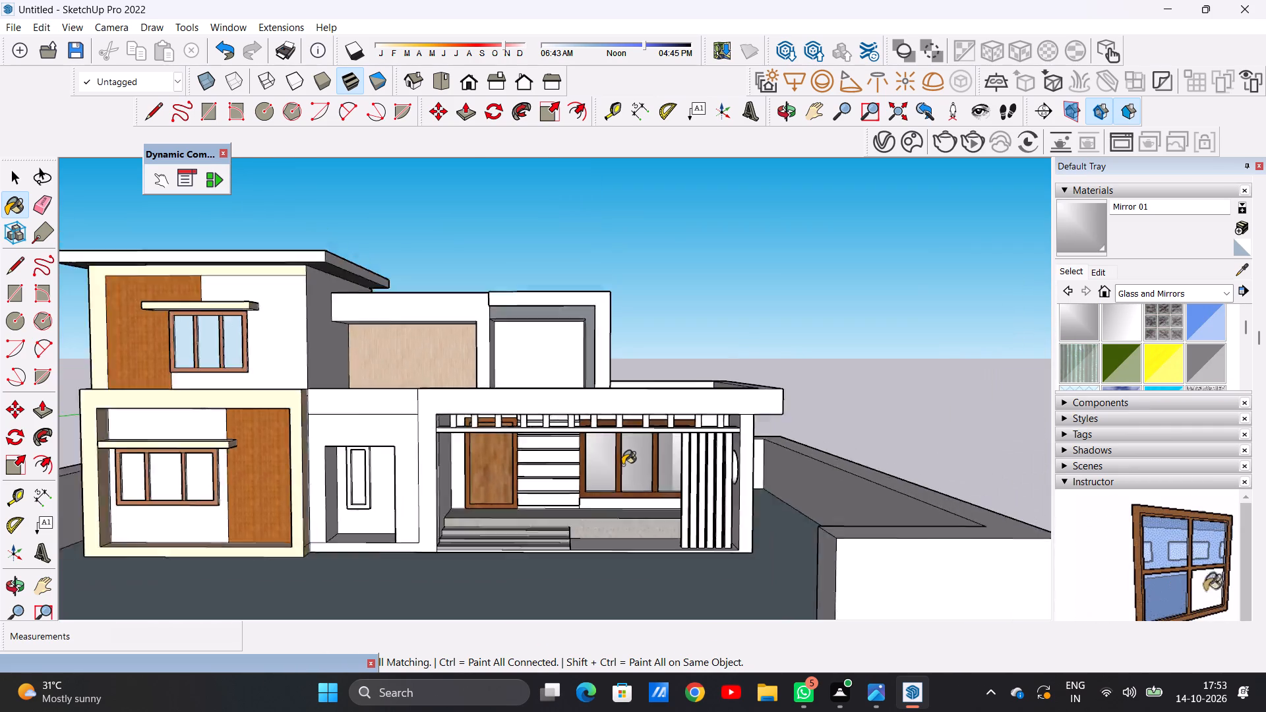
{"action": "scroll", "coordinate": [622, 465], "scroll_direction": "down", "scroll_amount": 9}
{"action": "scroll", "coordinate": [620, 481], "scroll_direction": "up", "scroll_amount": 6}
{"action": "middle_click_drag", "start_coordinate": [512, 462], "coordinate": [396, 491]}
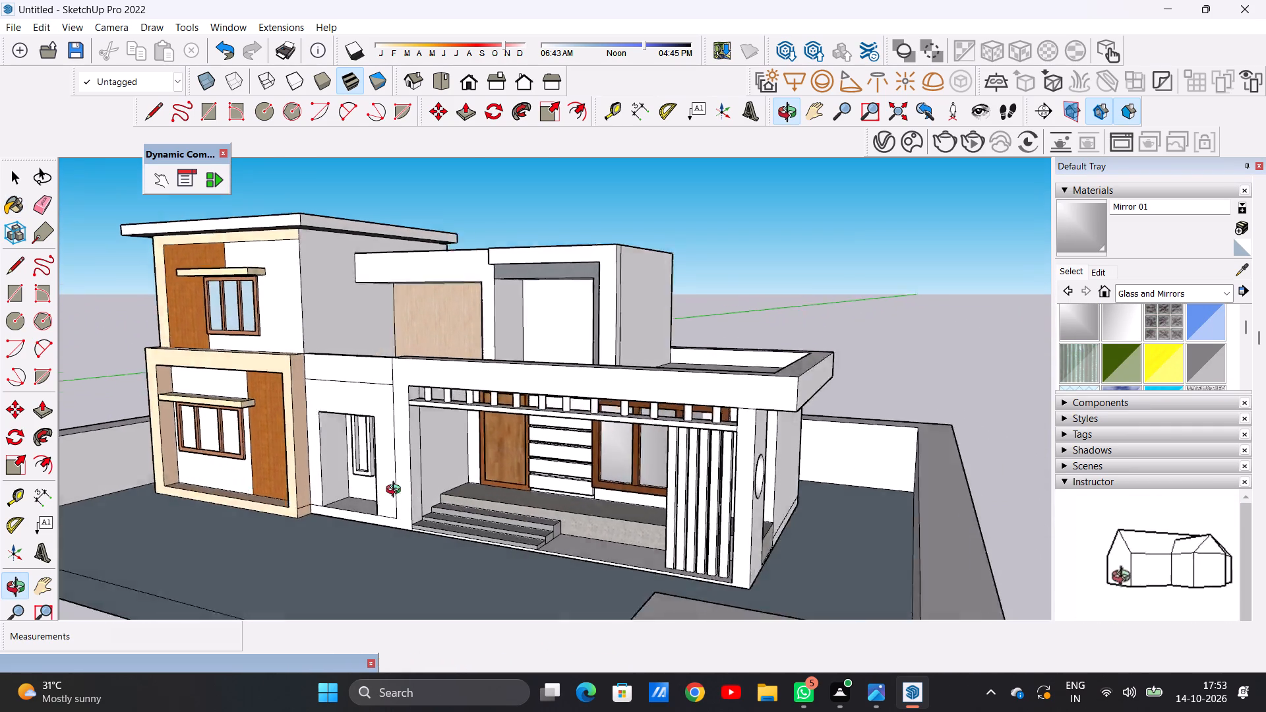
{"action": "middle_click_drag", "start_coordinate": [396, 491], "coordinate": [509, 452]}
Repaint the three panes of the porch window with Translucent Glass Gray.
{"action": "scroll", "coordinate": [641, 450], "scroll_direction": "up", "scroll_amount": 6}
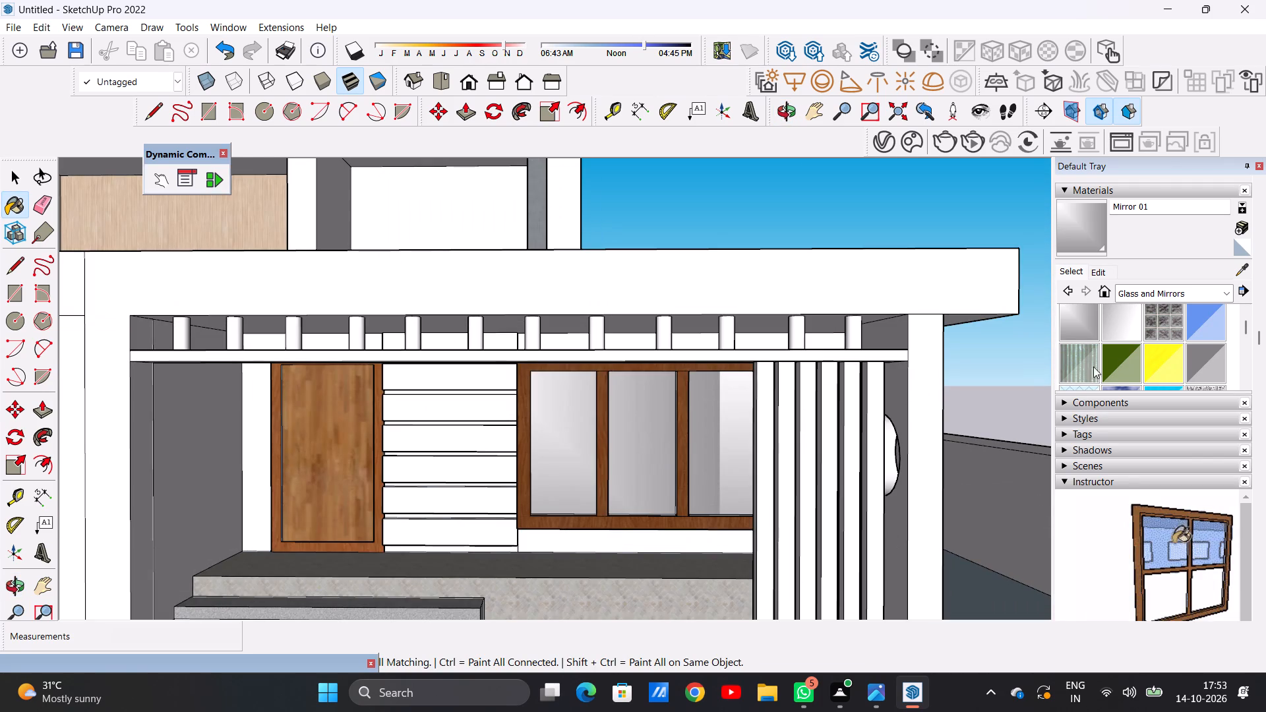
{"action": "left_click", "coordinate": [1199, 353]}
{"action": "scroll", "coordinate": [689, 465], "scroll_direction": "up", "scroll_amount": 3}
{"action": "scroll", "coordinate": [613, 466], "scroll_direction": "down", "scroll_amount": 1}
{"action": "scroll", "coordinate": [598, 466], "scroll_direction": "up", "scroll_amount": 2}
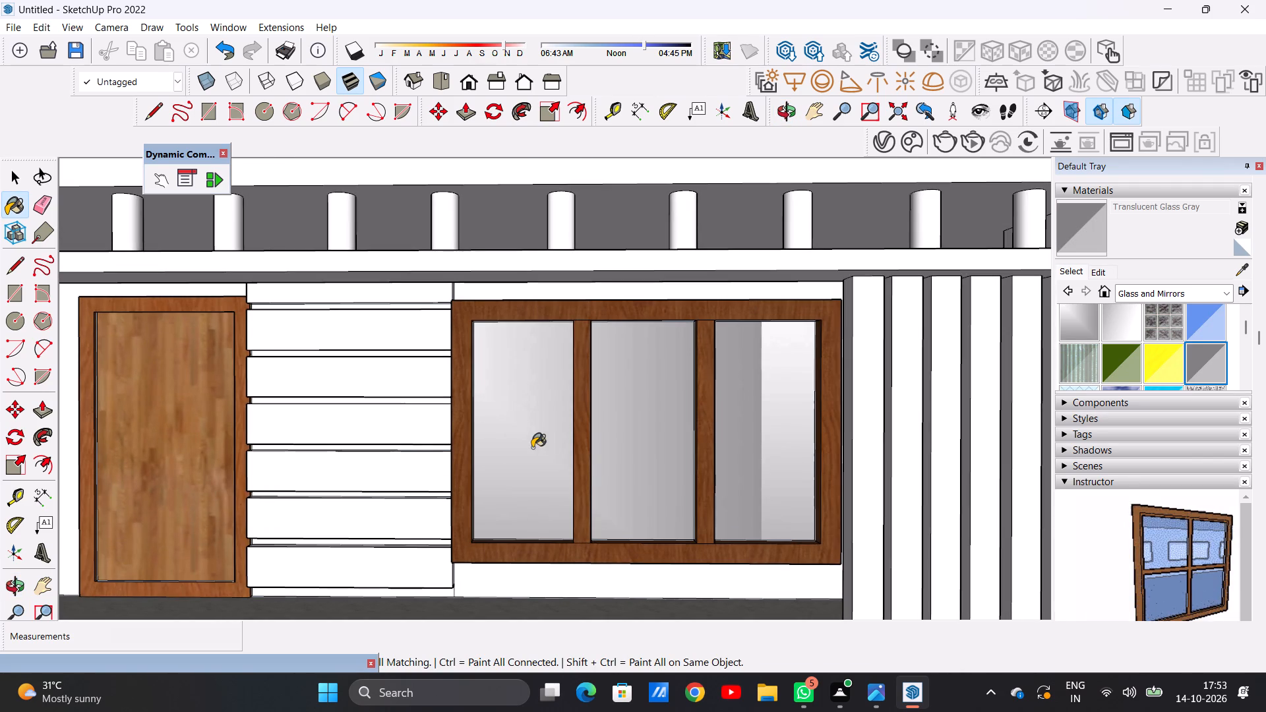
{"action": "left_click", "coordinate": [532, 448]}
{"action": "left_click", "coordinate": [612, 438]}
{"action": "left_click", "coordinate": [753, 435]}
{"action": "scroll", "coordinate": [659, 448], "scroll_direction": "up", "scroll_amount": 13}
{"action": "scroll", "coordinate": [579, 471], "scroll_direction": "down", "scroll_amount": 5}
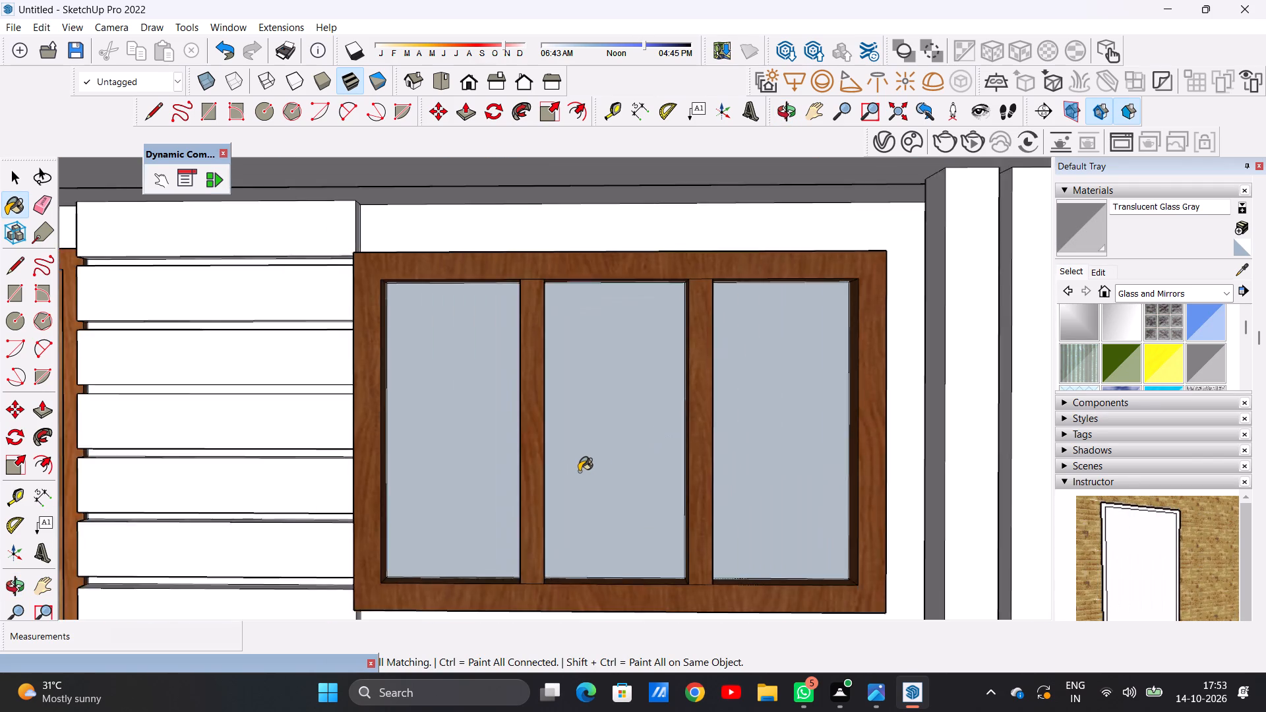
{"action": "scroll", "coordinate": [579, 471], "scroll_direction": "down", "scroll_amount": 20}
{"action": "scroll", "coordinate": [579, 471], "scroll_direction": "down", "scroll_amount": 11}
{"action": "middle_click", "coordinate": [580, 473]}
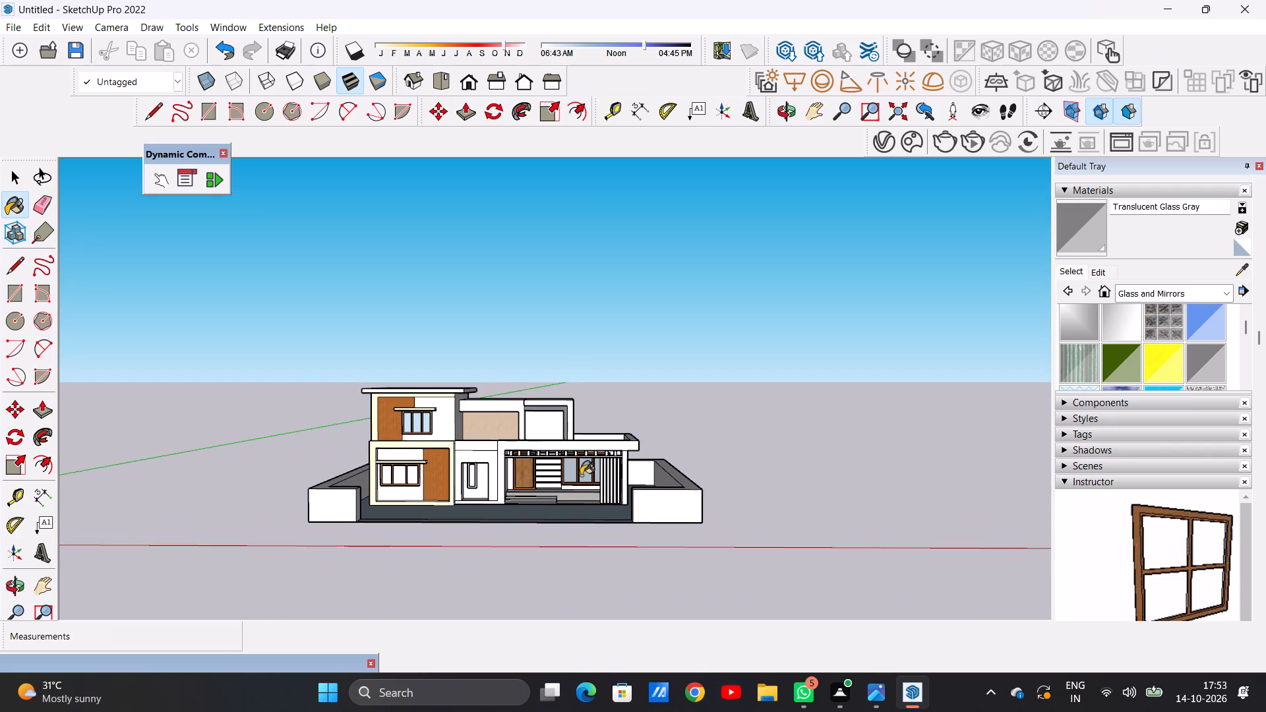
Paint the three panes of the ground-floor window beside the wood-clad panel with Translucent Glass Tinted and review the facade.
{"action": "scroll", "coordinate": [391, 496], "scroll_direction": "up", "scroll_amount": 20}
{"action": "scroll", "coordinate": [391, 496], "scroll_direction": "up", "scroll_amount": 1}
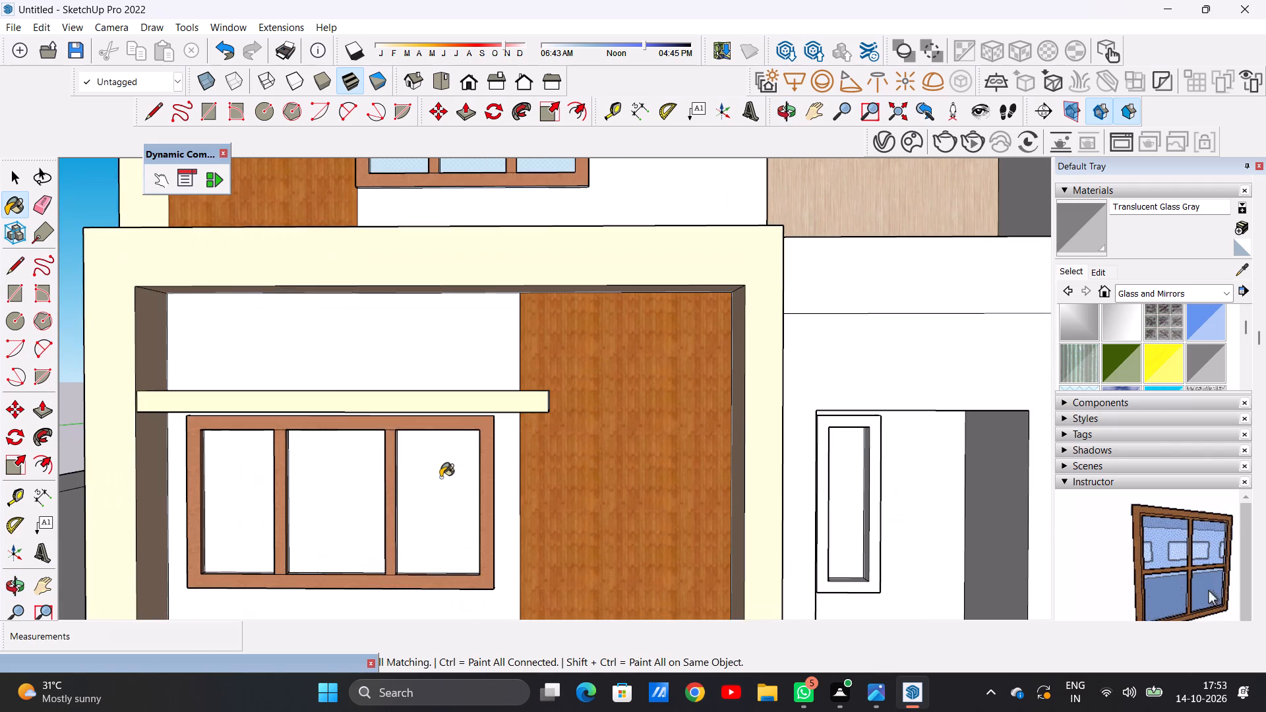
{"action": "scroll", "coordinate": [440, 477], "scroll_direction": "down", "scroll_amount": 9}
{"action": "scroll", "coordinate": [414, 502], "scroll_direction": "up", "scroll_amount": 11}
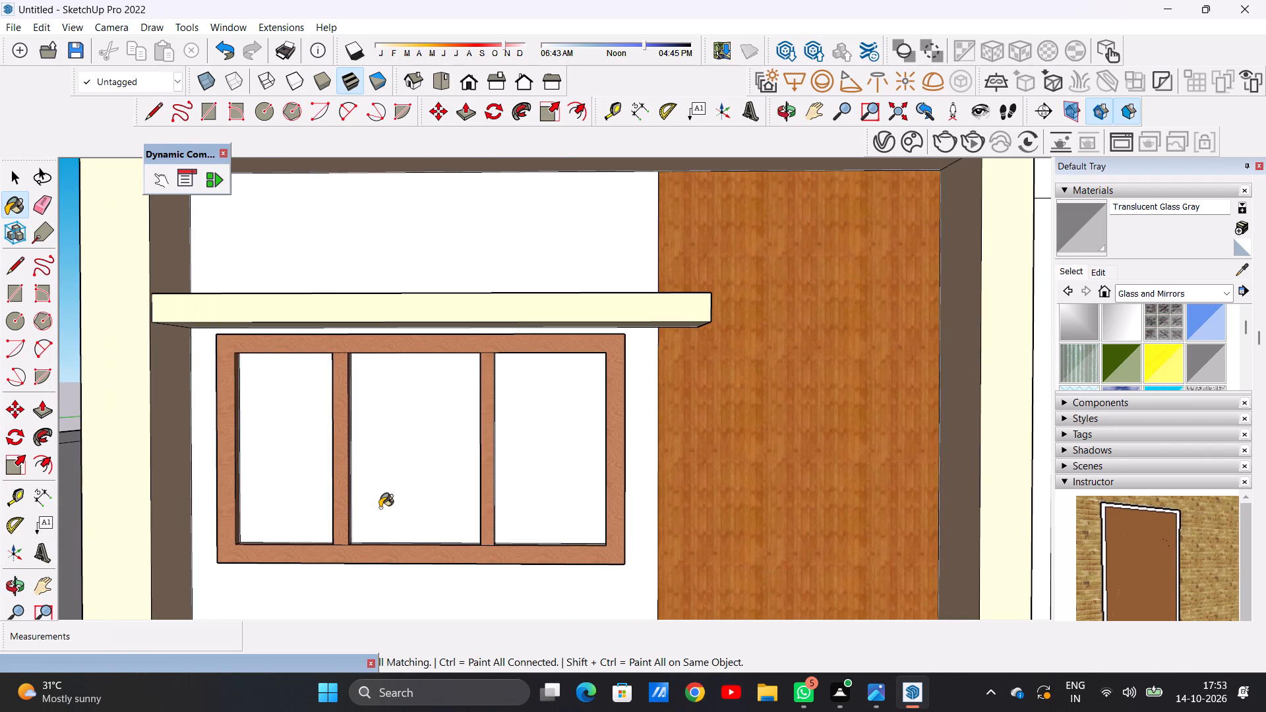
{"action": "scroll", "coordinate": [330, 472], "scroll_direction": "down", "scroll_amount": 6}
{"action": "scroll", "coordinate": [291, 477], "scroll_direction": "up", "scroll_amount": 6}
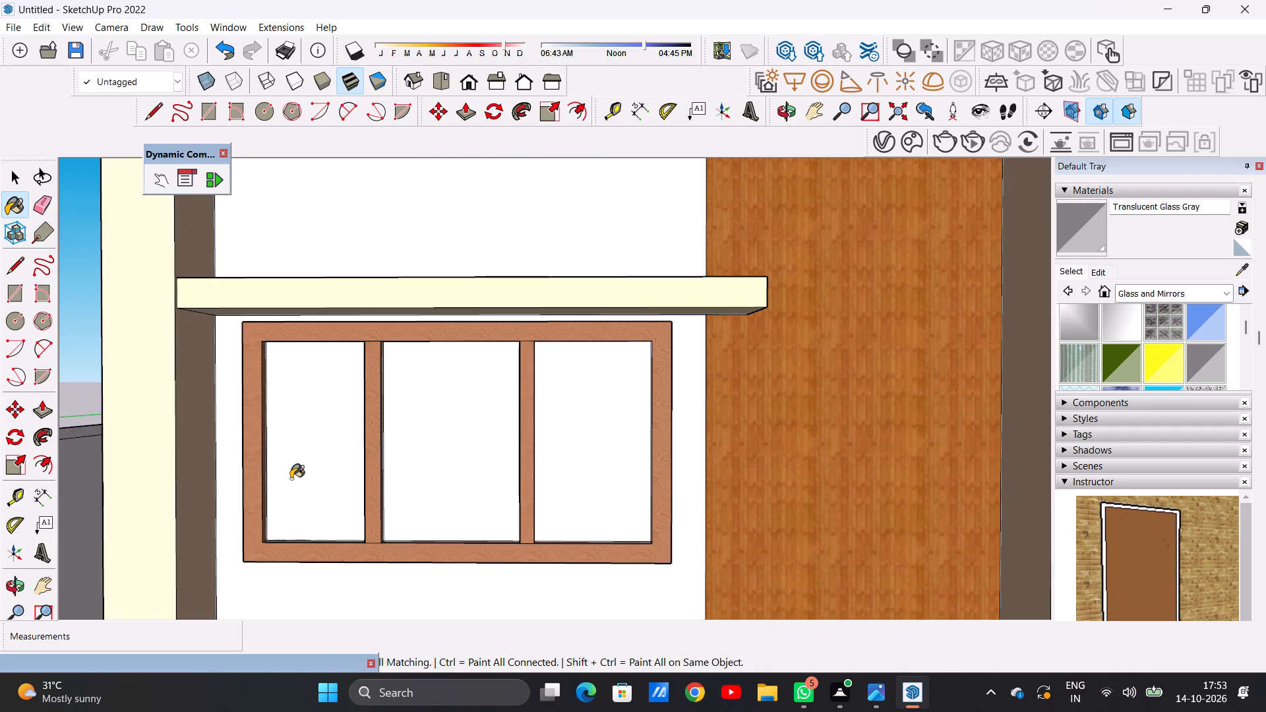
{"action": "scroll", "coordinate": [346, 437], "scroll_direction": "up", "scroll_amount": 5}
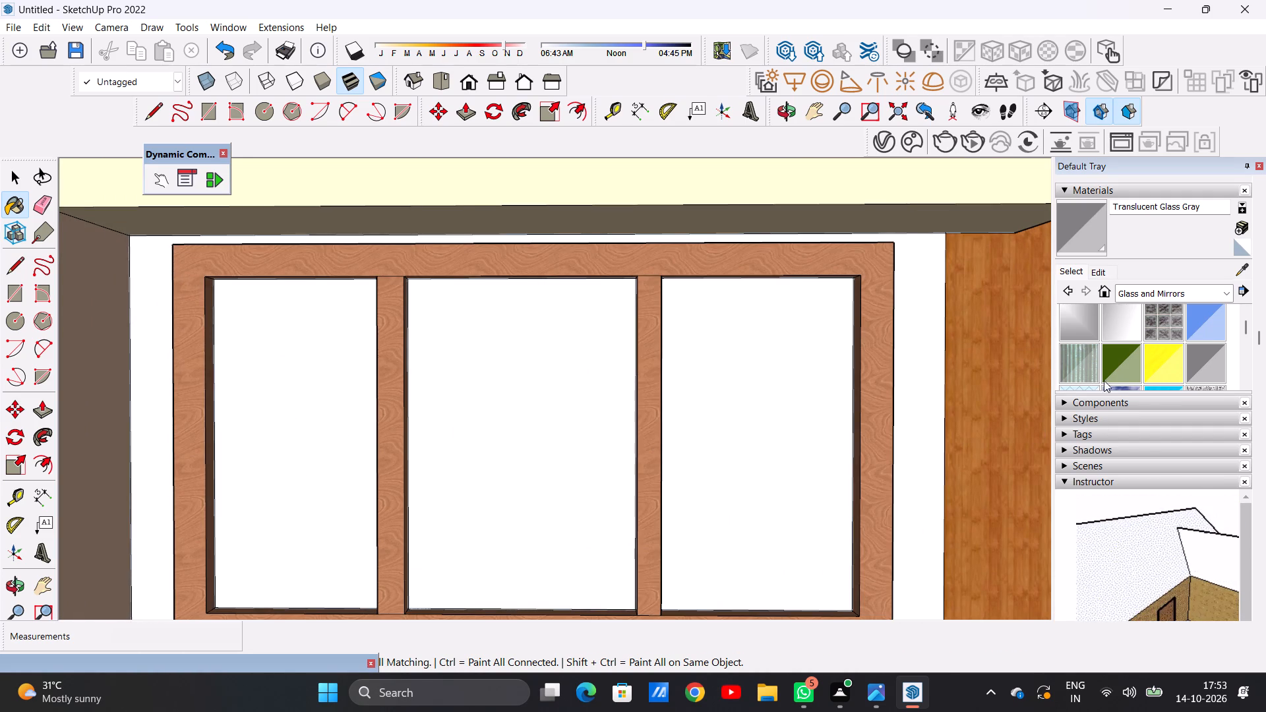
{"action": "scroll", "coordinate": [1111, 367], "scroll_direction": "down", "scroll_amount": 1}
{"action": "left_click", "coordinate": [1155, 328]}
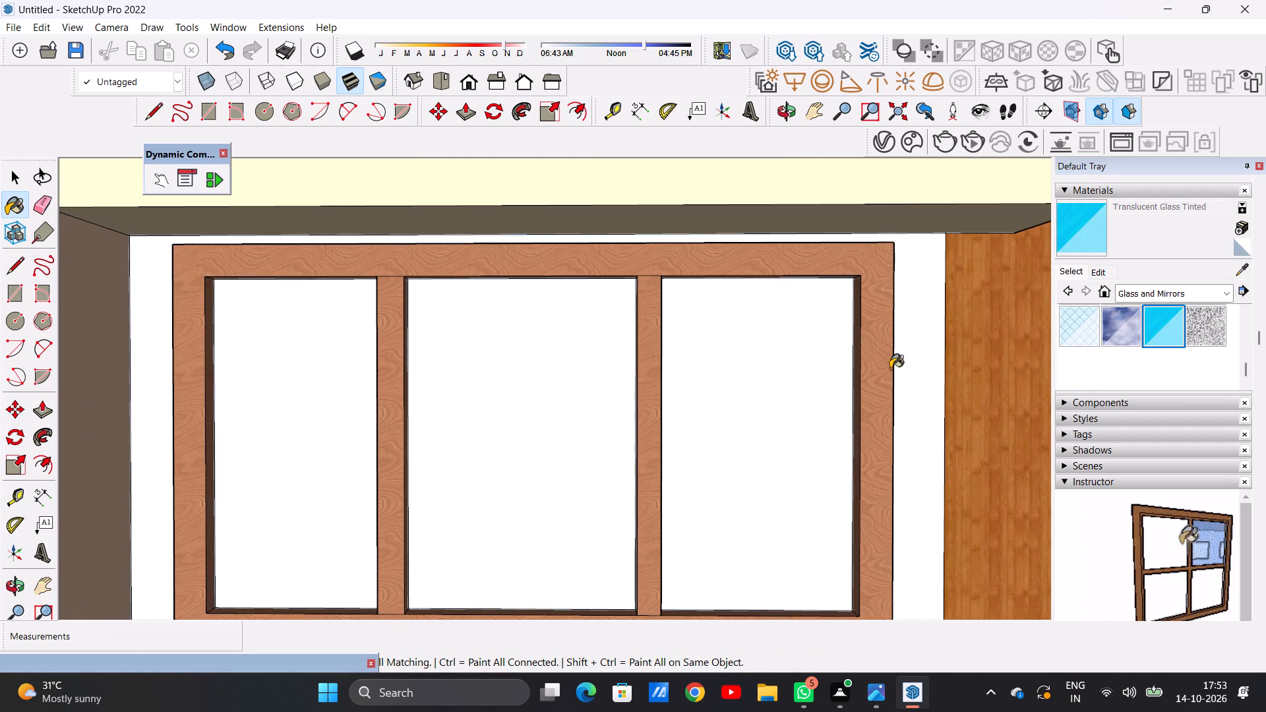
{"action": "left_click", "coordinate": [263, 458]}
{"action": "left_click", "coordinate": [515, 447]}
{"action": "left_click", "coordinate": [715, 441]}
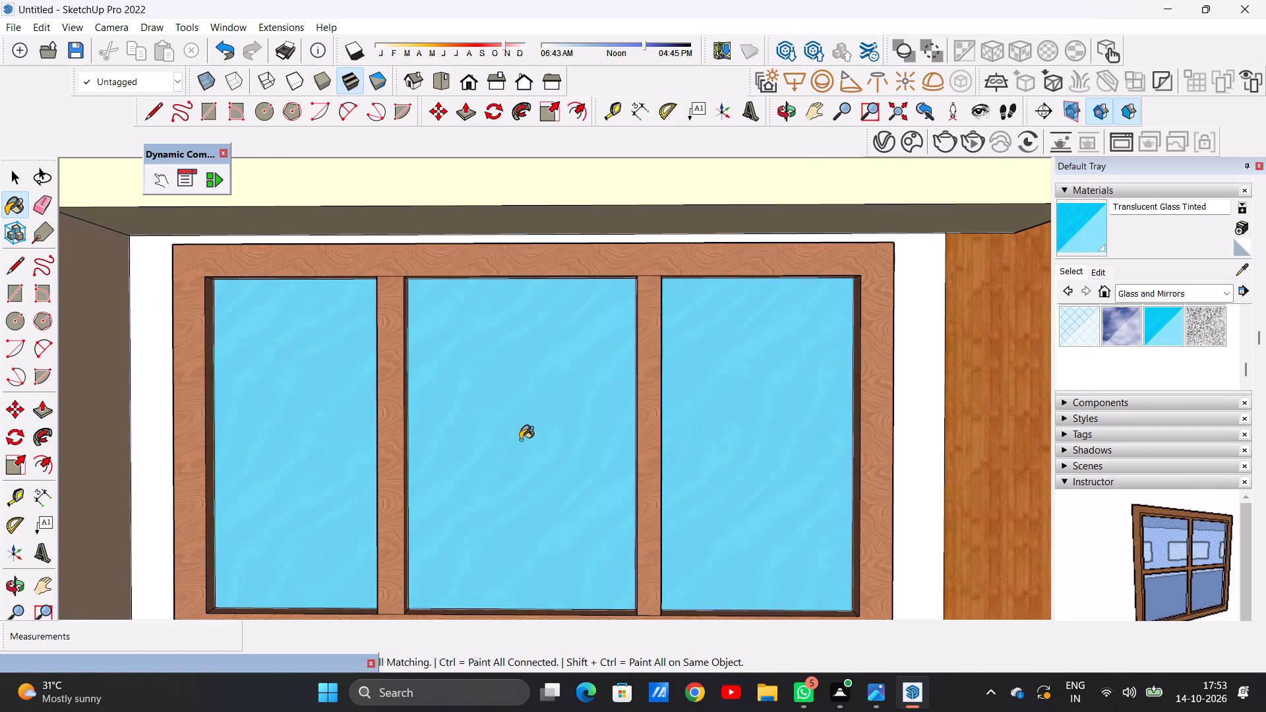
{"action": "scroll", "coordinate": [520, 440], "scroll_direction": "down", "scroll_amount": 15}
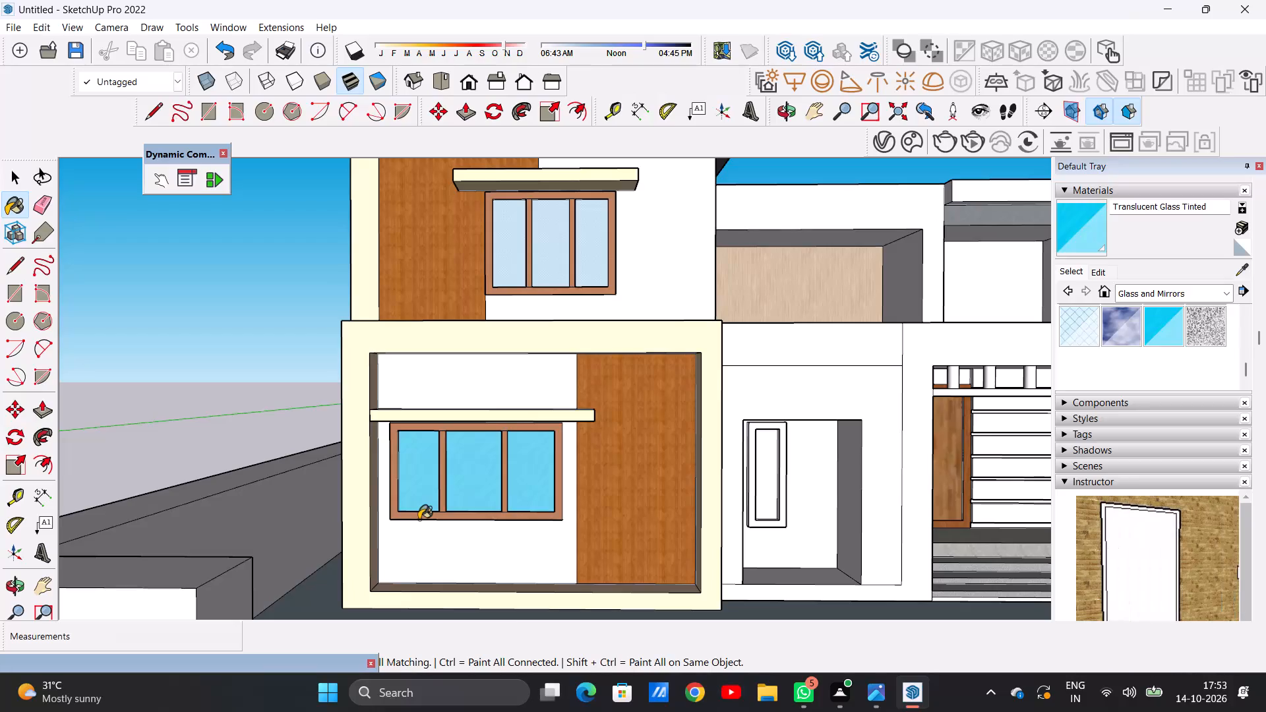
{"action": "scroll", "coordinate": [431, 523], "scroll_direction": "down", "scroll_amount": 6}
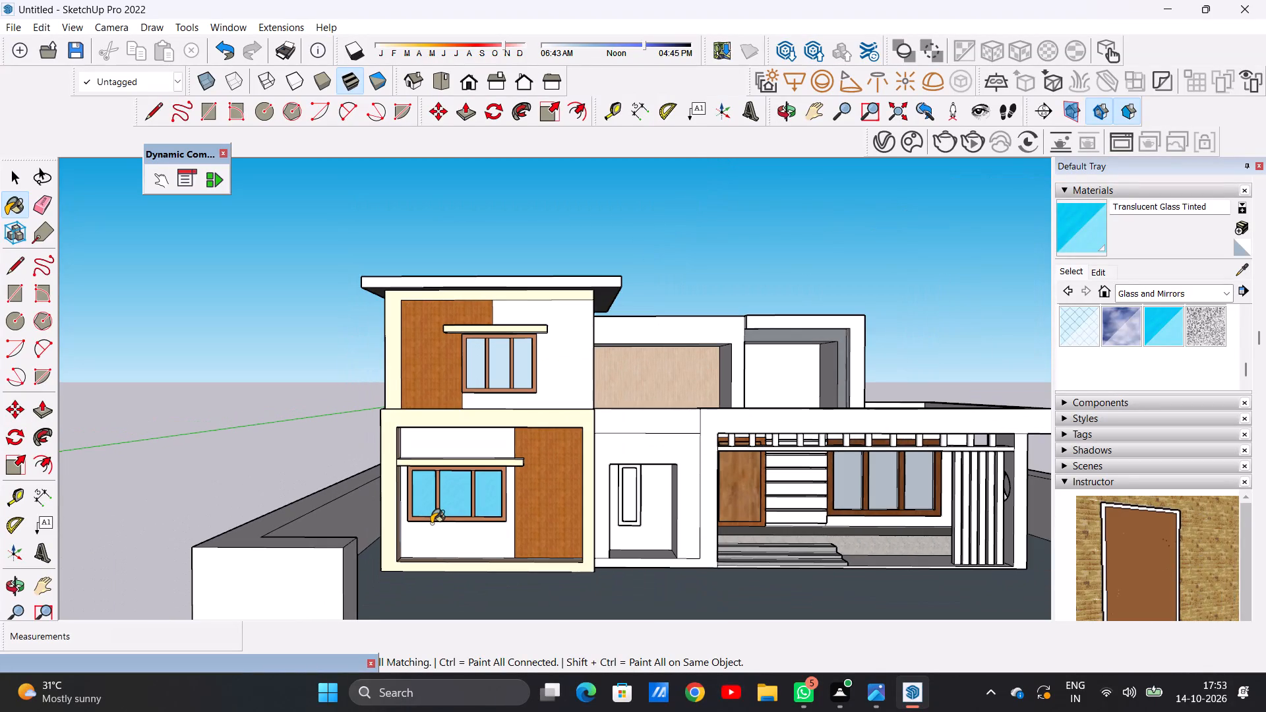
Repaint the three panes of that ground-floor window with Translucent Glass Sky Reflection.
{"action": "scroll", "coordinate": [419, 511], "scroll_direction": "up", "scroll_amount": 5}
{"action": "scroll", "coordinate": [515, 511], "scroll_direction": "up", "scroll_amount": 2}
{"action": "scroll", "coordinate": [515, 511], "scroll_direction": "down", "scroll_amount": 1}
{"action": "scroll", "coordinate": [515, 511], "scroll_direction": "up", "scroll_amount": 3}
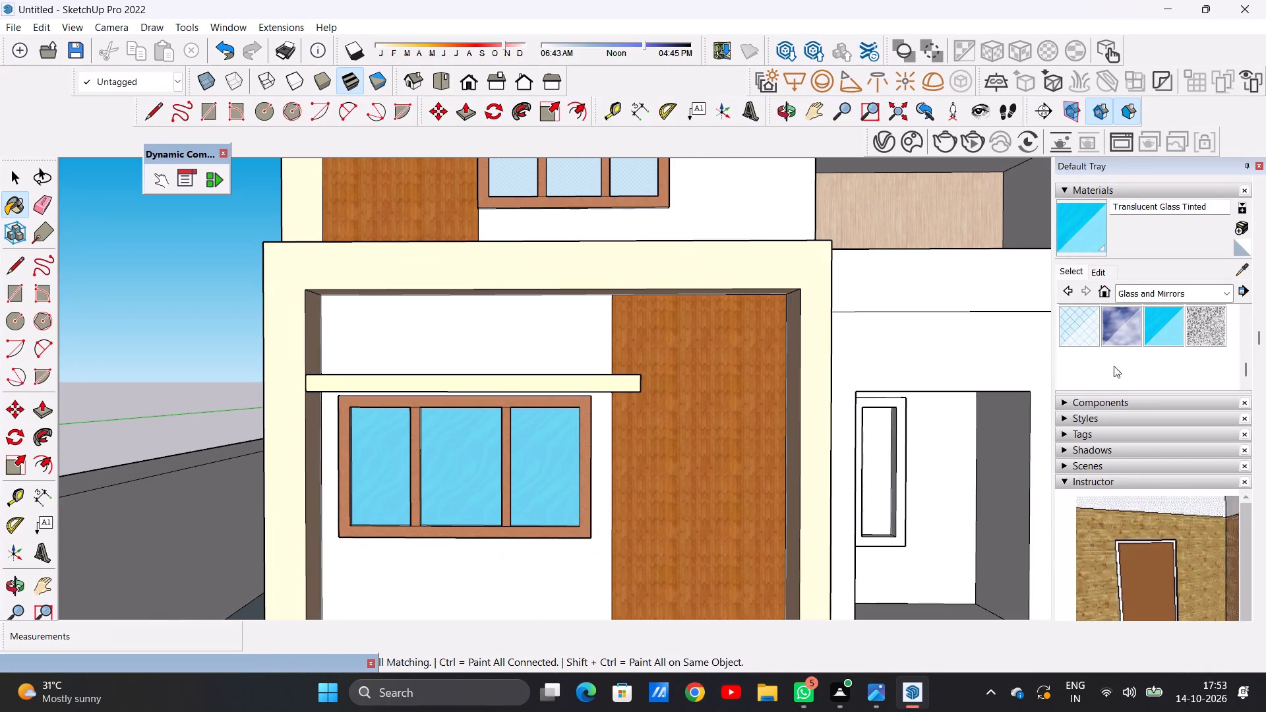
{"action": "left_click", "coordinate": [1128, 333]}
{"action": "left_click", "coordinate": [365, 460]}
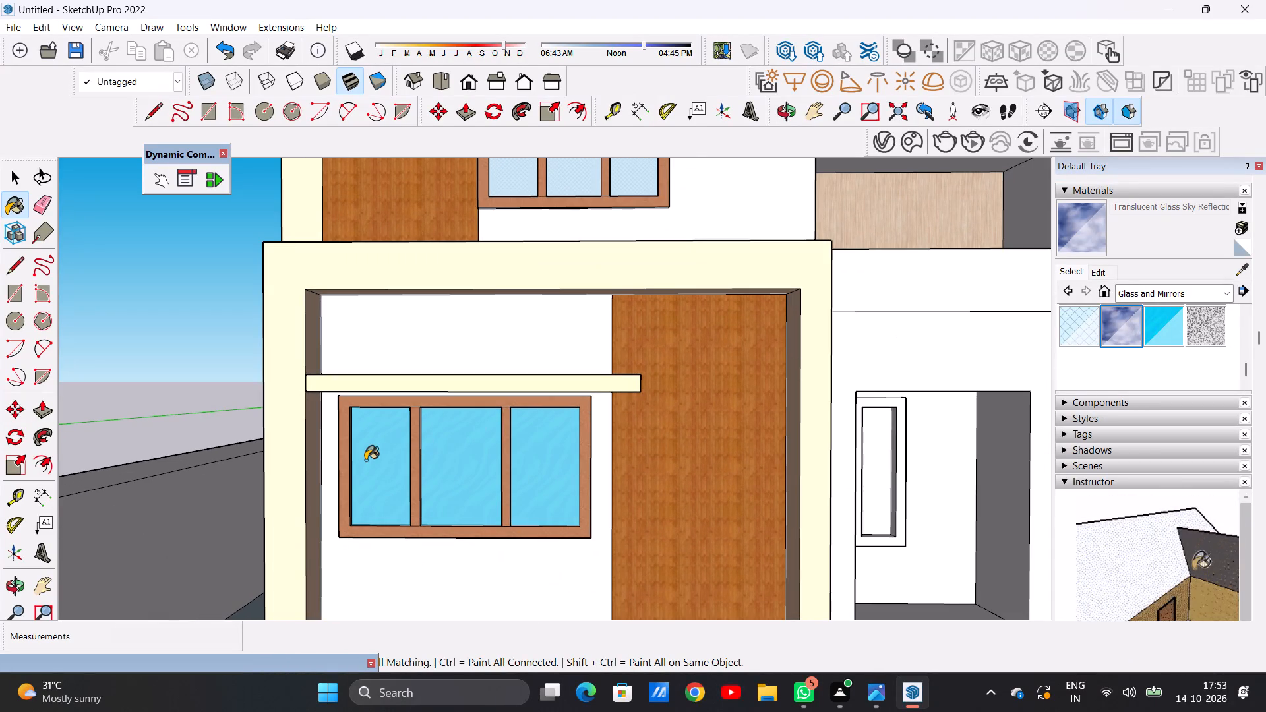
{"action": "left_click", "coordinate": [440, 460]}
{"action": "left_click", "coordinate": [532, 460]}
{"action": "scroll", "coordinate": [446, 475], "scroll_direction": "down", "scroll_amount": 11}
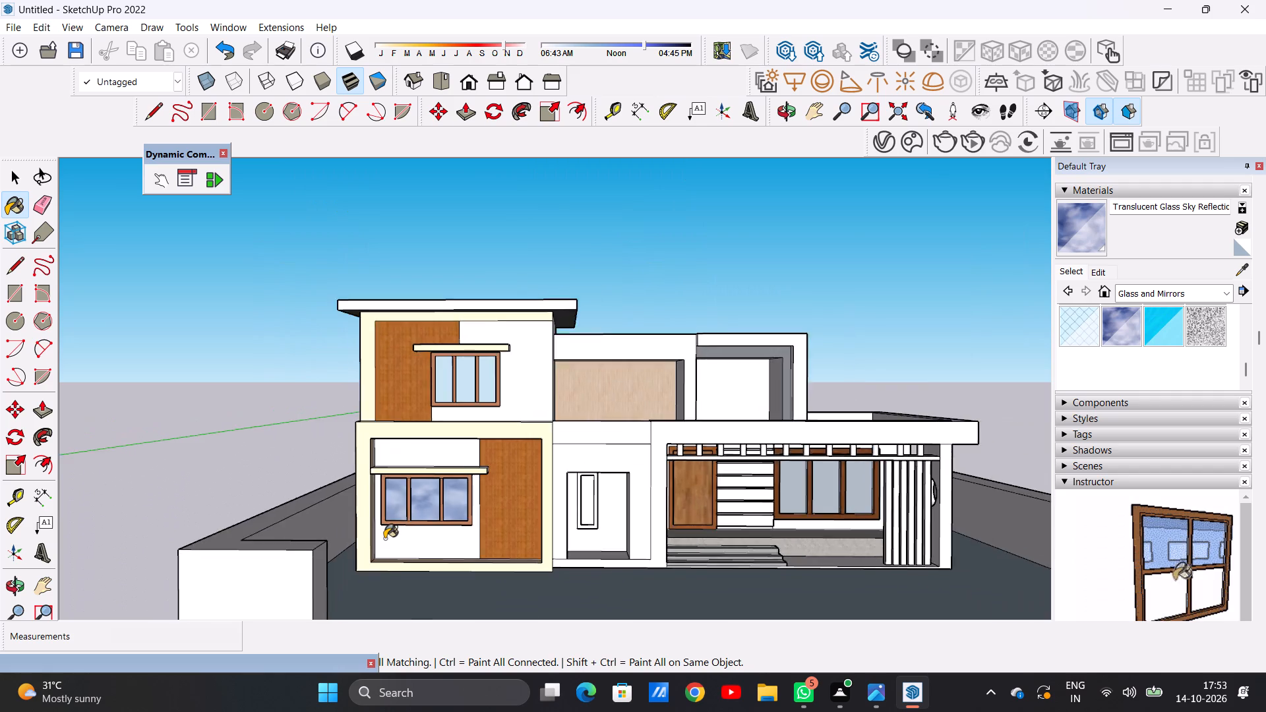
{"action": "scroll", "coordinate": [384, 539], "scroll_direction": "down", "scroll_amount": 5}
Examine the glazing and finishes of the front facade from an angle and from the front.
{"action": "middle_click_drag", "start_coordinate": [466, 533], "coordinate": [361, 517]}
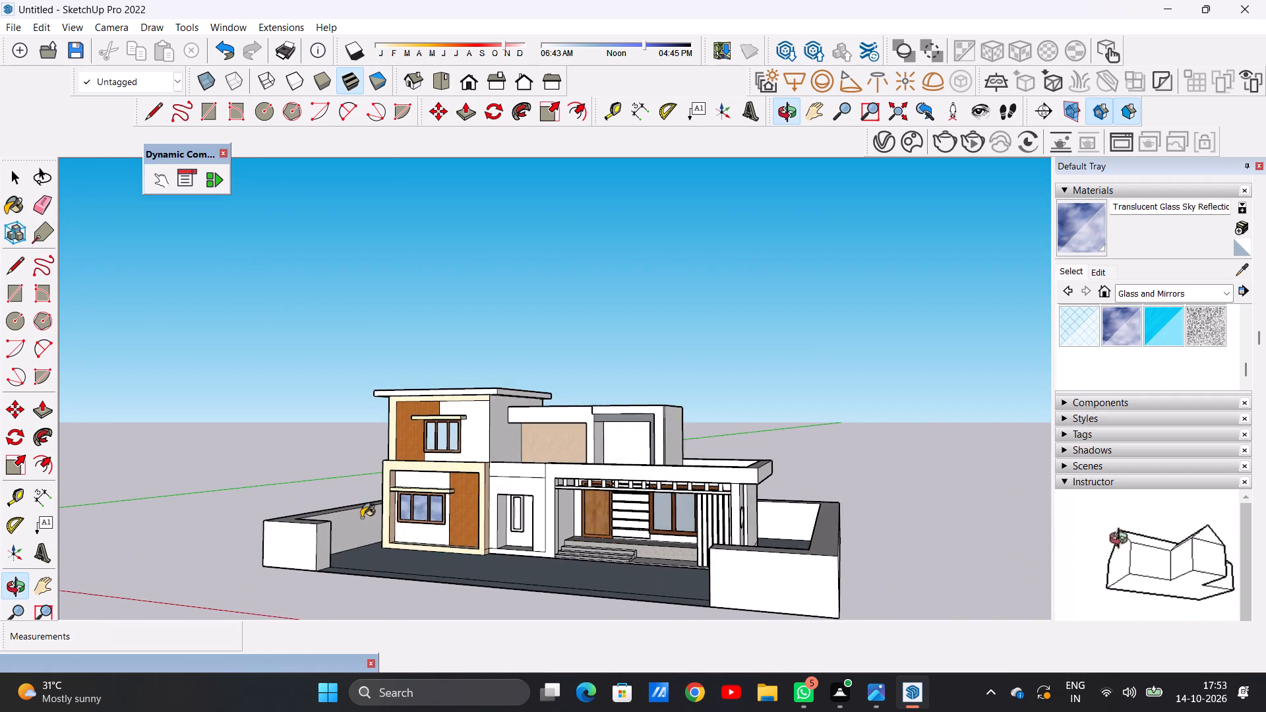
{"action": "scroll", "coordinate": [404, 523], "scroll_direction": "up", "scroll_amount": 8}
{"action": "scroll", "coordinate": [460, 524], "scroll_direction": "down", "scroll_amount": 1}
{"action": "scroll", "coordinate": [460, 524], "scroll_direction": "up", "scroll_amount": 6}
{"action": "scroll", "coordinate": [381, 537], "scroll_direction": "down", "scroll_amount": 7}
{"action": "scroll", "coordinate": [442, 503], "scroll_direction": "up", "scroll_amount": 3}
{"action": "scroll", "coordinate": [444, 498], "scroll_direction": "down", "scroll_amount": 1}
{"action": "scroll", "coordinate": [444, 498], "scroll_direction": "up", "scroll_amount": 3}
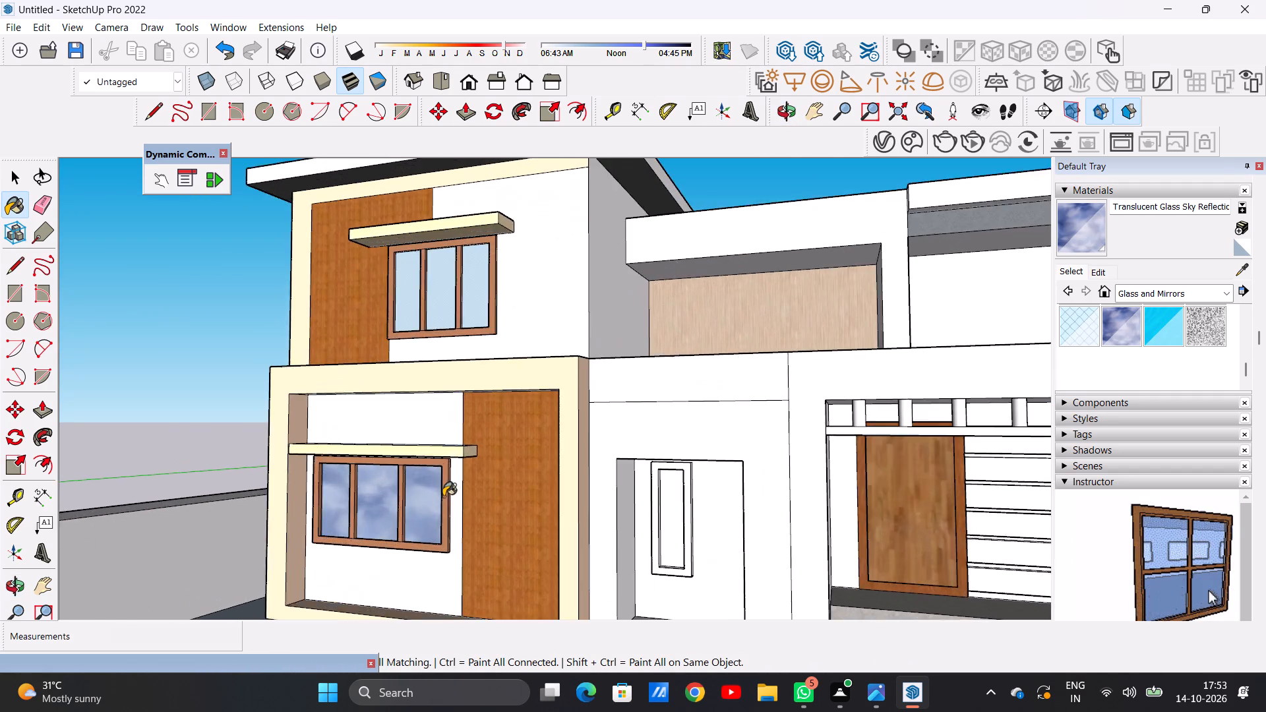
{"action": "scroll", "coordinate": [443, 496], "scroll_direction": "up", "scroll_amount": 3}
{"action": "scroll", "coordinate": [412, 516], "scroll_direction": "down", "scroll_amount": 13}
{"action": "middle_click_drag", "start_coordinate": [523, 519], "coordinate": [617, 521]}
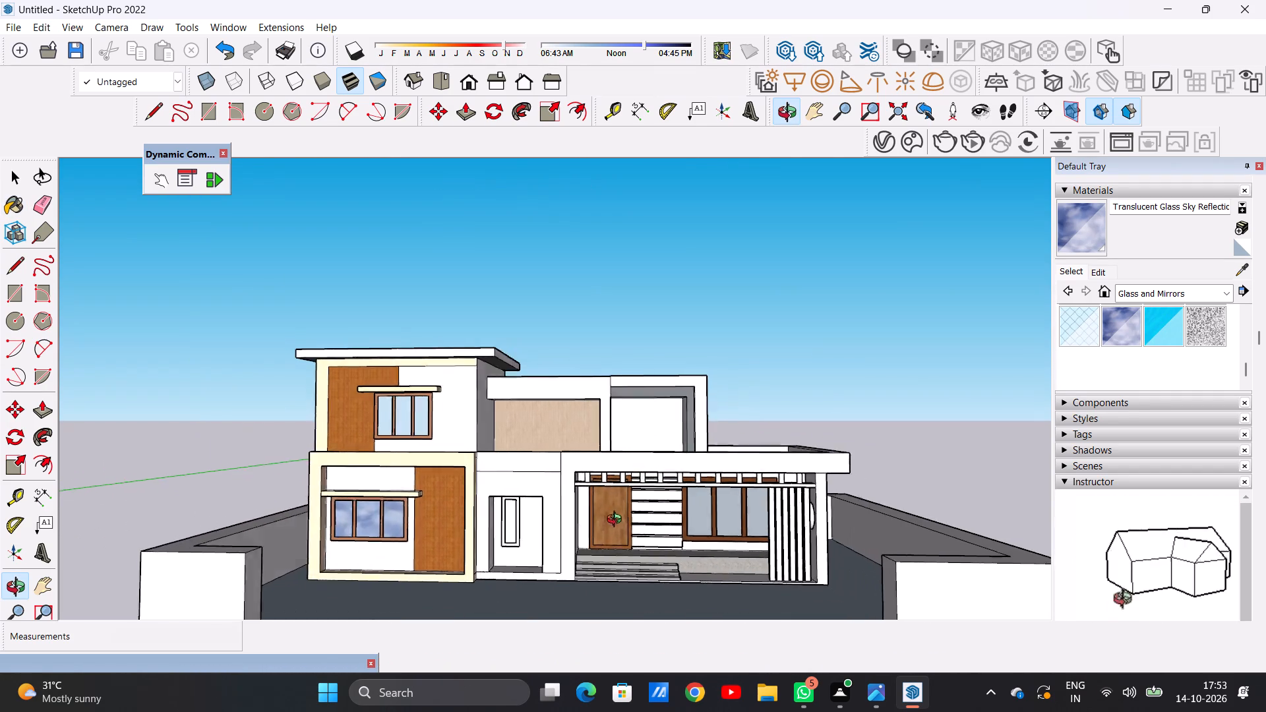
{"action": "middle_click_drag", "start_coordinate": [617, 521], "coordinate": [618, 508]}
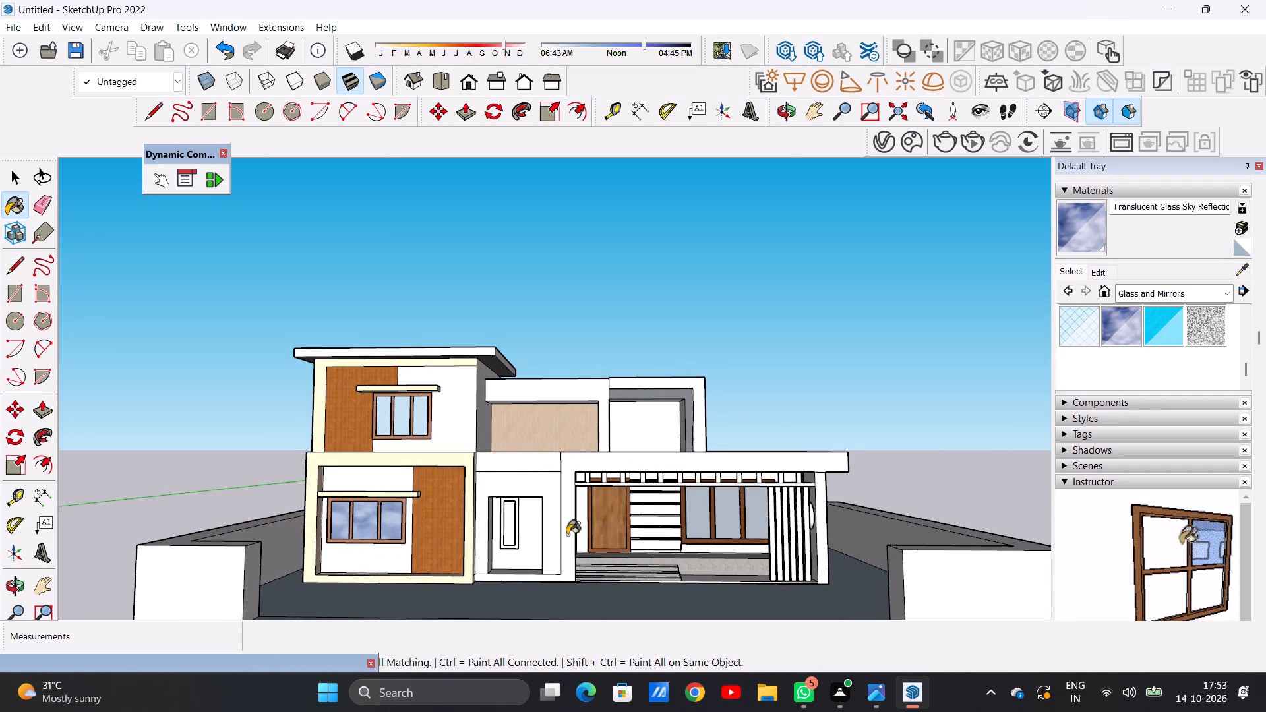
Paint the pane of the narrow window in the recess beside the porch with Translucent Glass Blue.
{"action": "scroll", "coordinate": [549, 529], "scroll_direction": "up", "scroll_amount": 12}
{"action": "scroll", "coordinate": [454, 523], "scroll_direction": "up", "scroll_amount": 4}
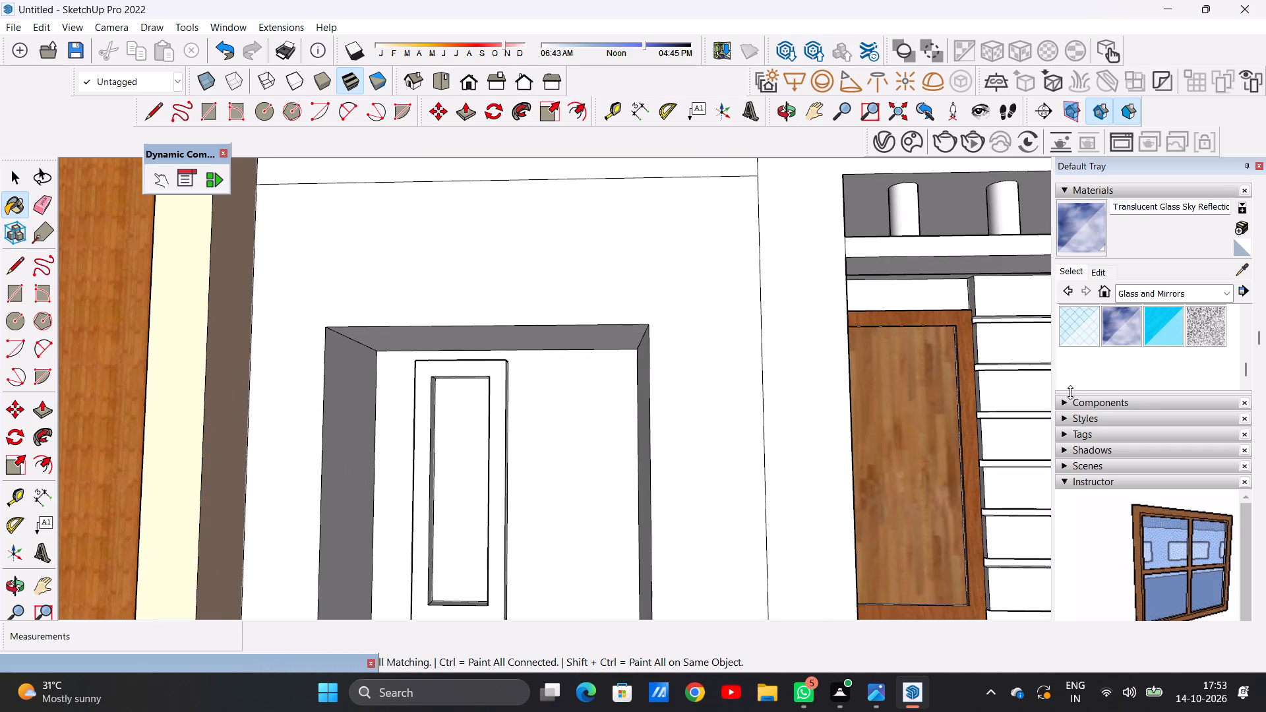
{"action": "scroll", "coordinate": [1104, 368], "scroll_direction": "up", "scroll_amount": 1}
{"action": "left_click", "coordinate": [1189, 325]}
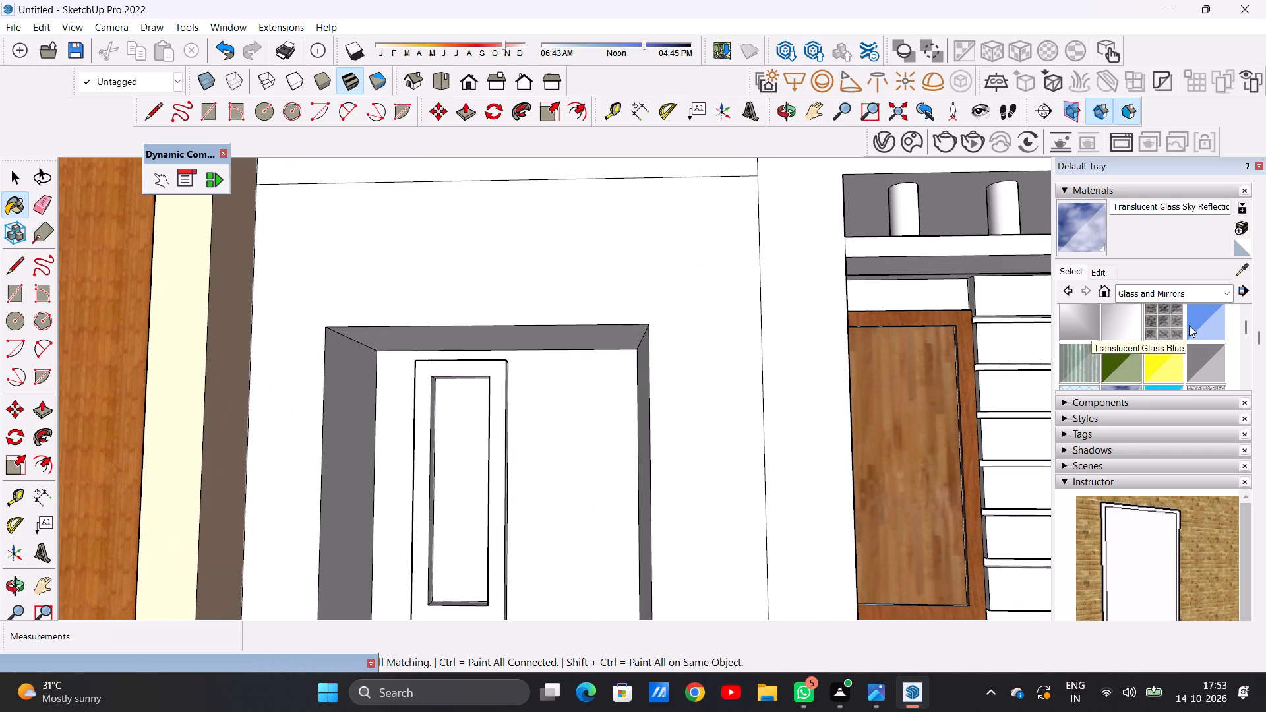
{"action": "left_click", "coordinate": [454, 516]}
{"action": "scroll", "coordinate": [454, 515], "scroll_direction": "up", "scroll_amount": 5}
{"action": "scroll", "coordinate": [454, 515], "scroll_direction": "down", "scroll_amount": 1}
{"action": "scroll", "coordinate": [454, 515], "scroll_direction": "up", "scroll_amount": 5}
{"action": "scroll", "coordinate": [469, 529], "scroll_direction": "down", "scroll_amount": 6}
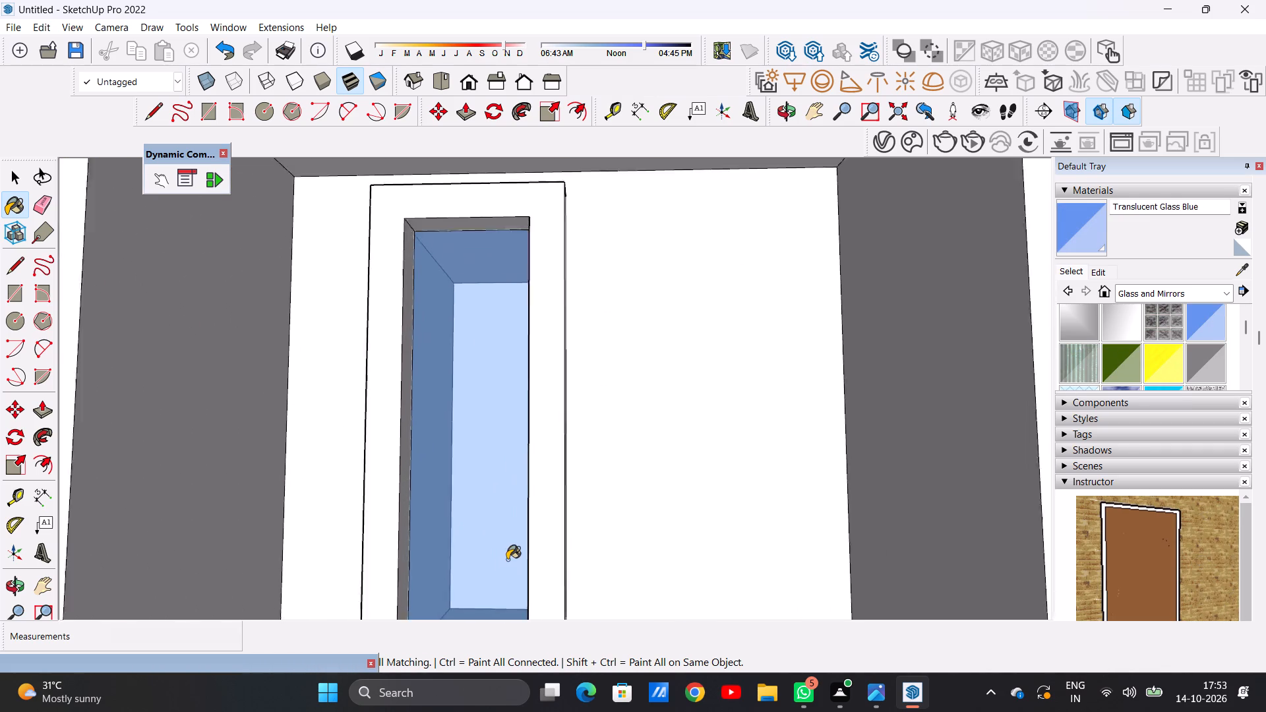
{"action": "scroll", "coordinate": [507, 560], "scroll_direction": "down", "scroll_amount": 20}
{"action": "scroll", "coordinate": [502, 559], "scroll_direction": "up", "scroll_amount": 3}
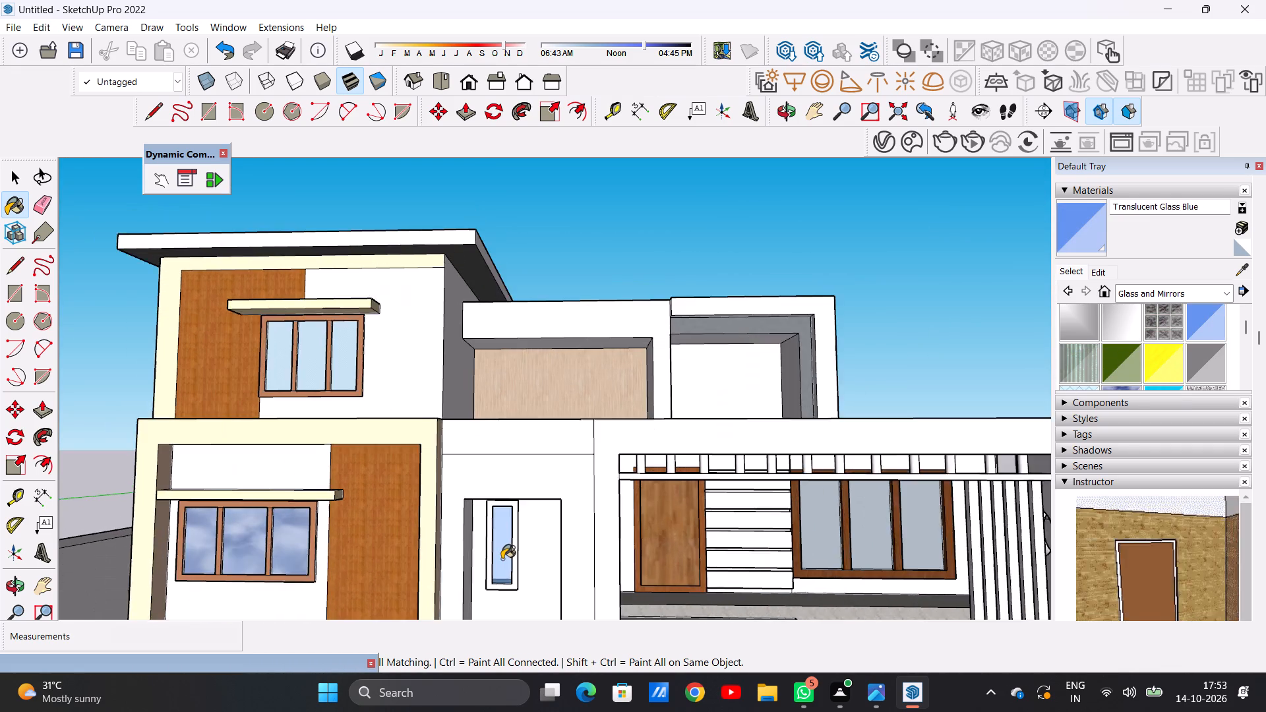
{"action": "scroll", "coordinate": [502, 559], "scroll_direction": "down", "scroll_amount": 1}
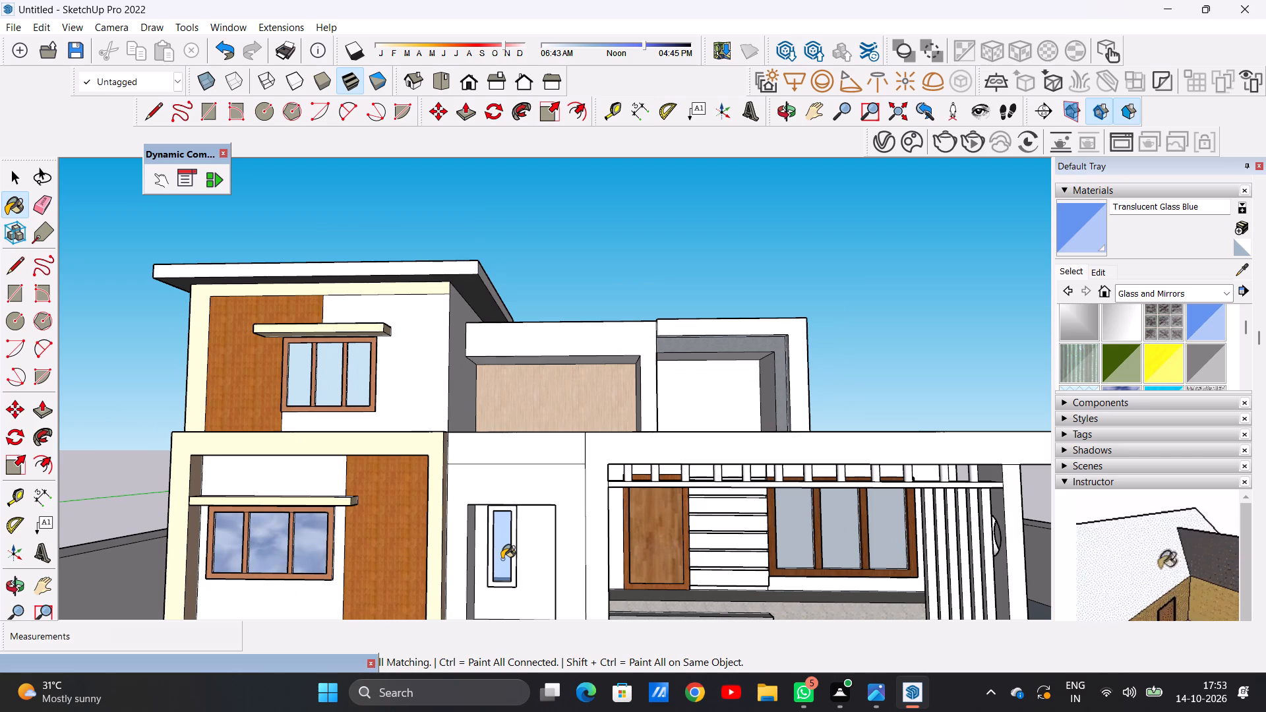
{"action": "middle_click_drag", "start_coordinate": [502, 559], "coordinate": [507, 594]}
{"action": "middle_click_drag", "start_coordinate": [507, 594], "coordinate": [495, 576]}
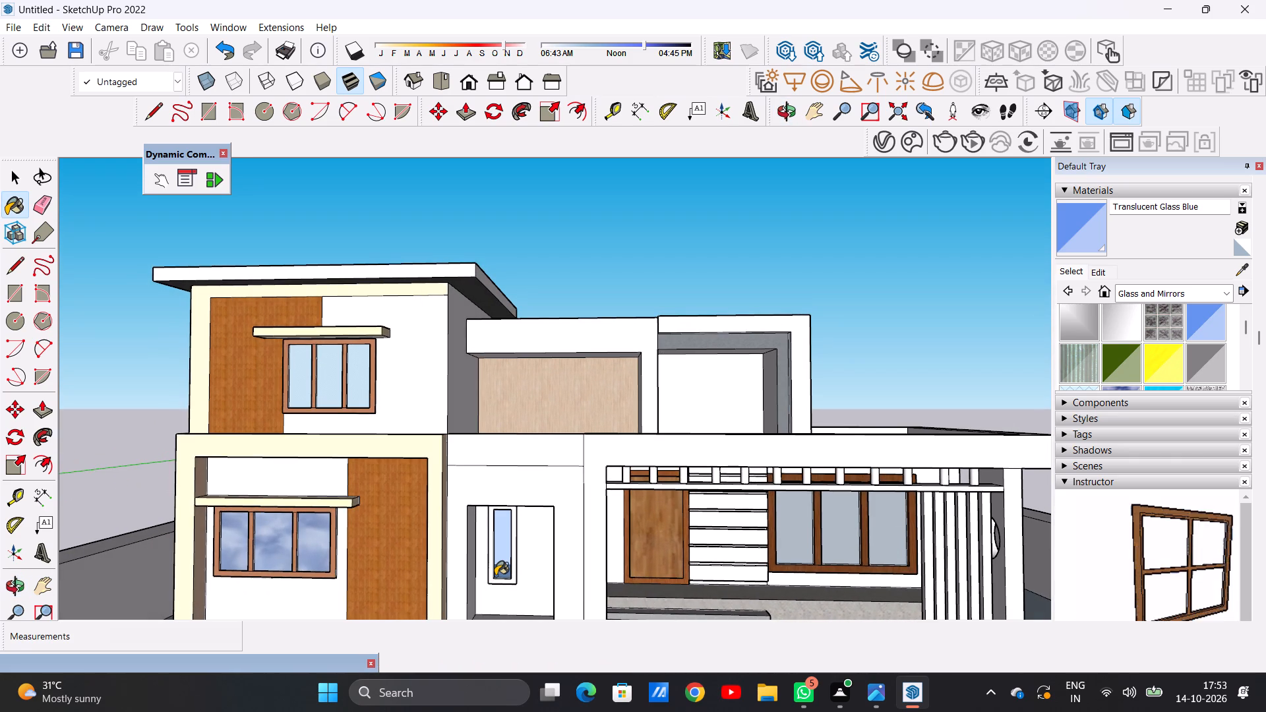
Paint the front face of the narrow window's frame with Wood Veneer 02 from the Wood collection.
{"action": "scroll", "coordinate": [506, 569], "scroll_direction": "up", "scroll_amount": 9}
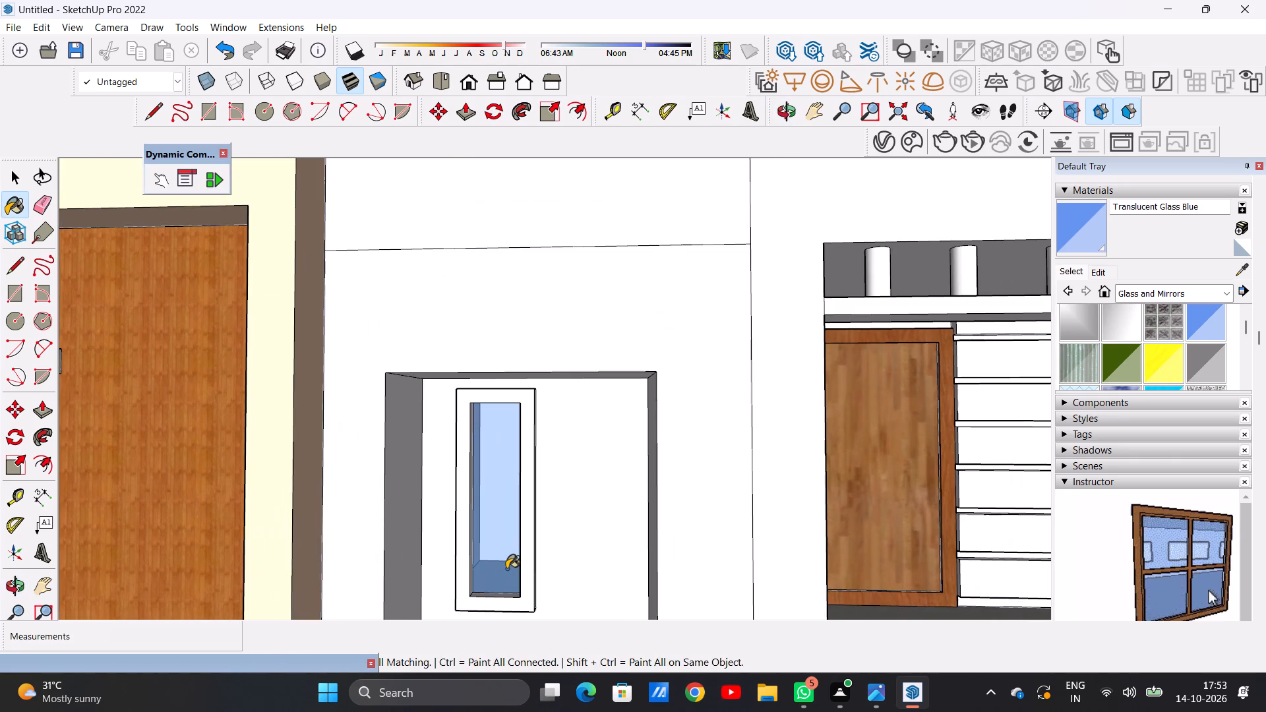
{"action": "scroll", "coordinate": [506, 569], "scroll_direction": "up", "scroll_amount": 1}
{"action": "scroll", "coordinate": [1111, 404], "scroll_direction": "up", "scroll_amount": 2}
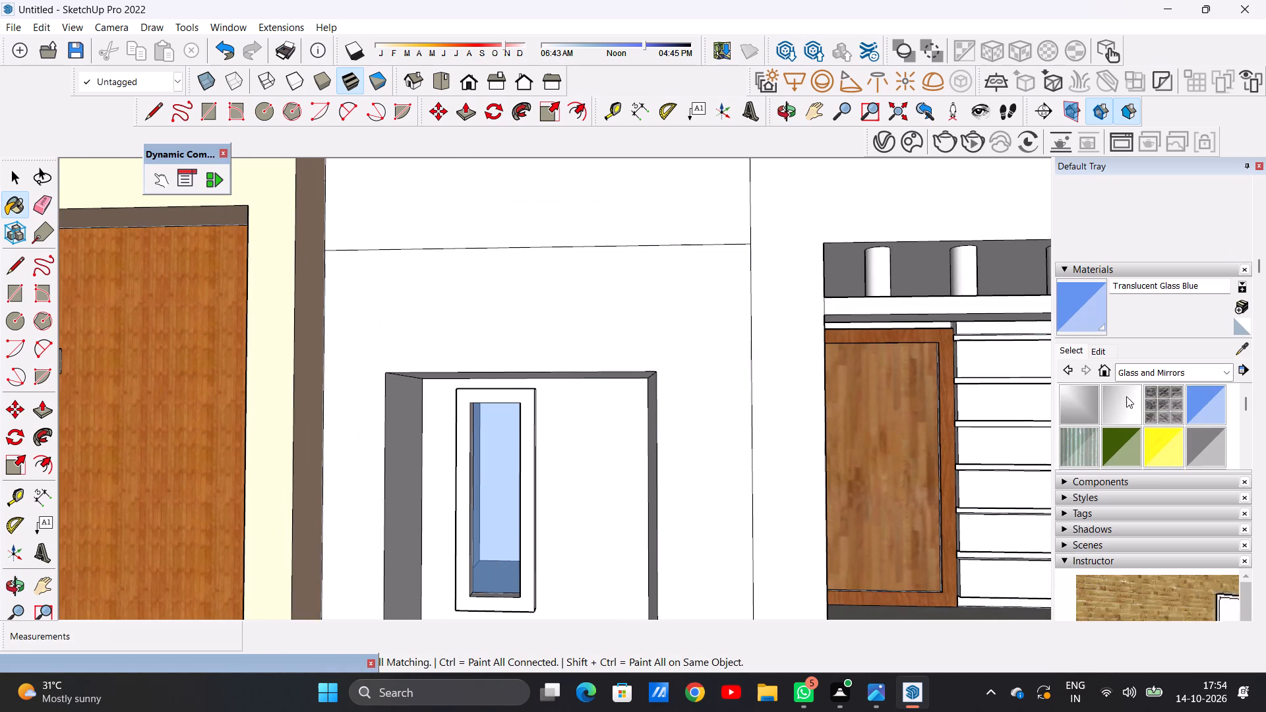
{"action": "left_click", "coordinate": [1148, 378]}
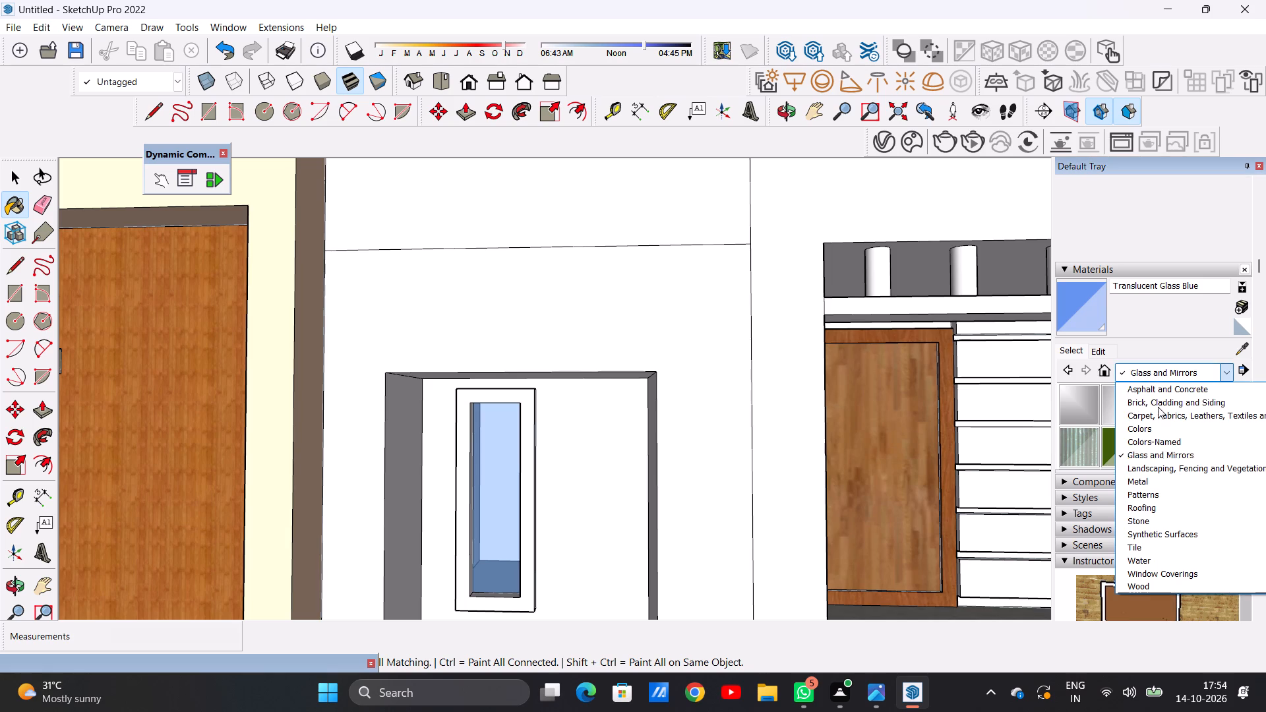
{"action": "left_click", "coordinate": [1153, 584]}
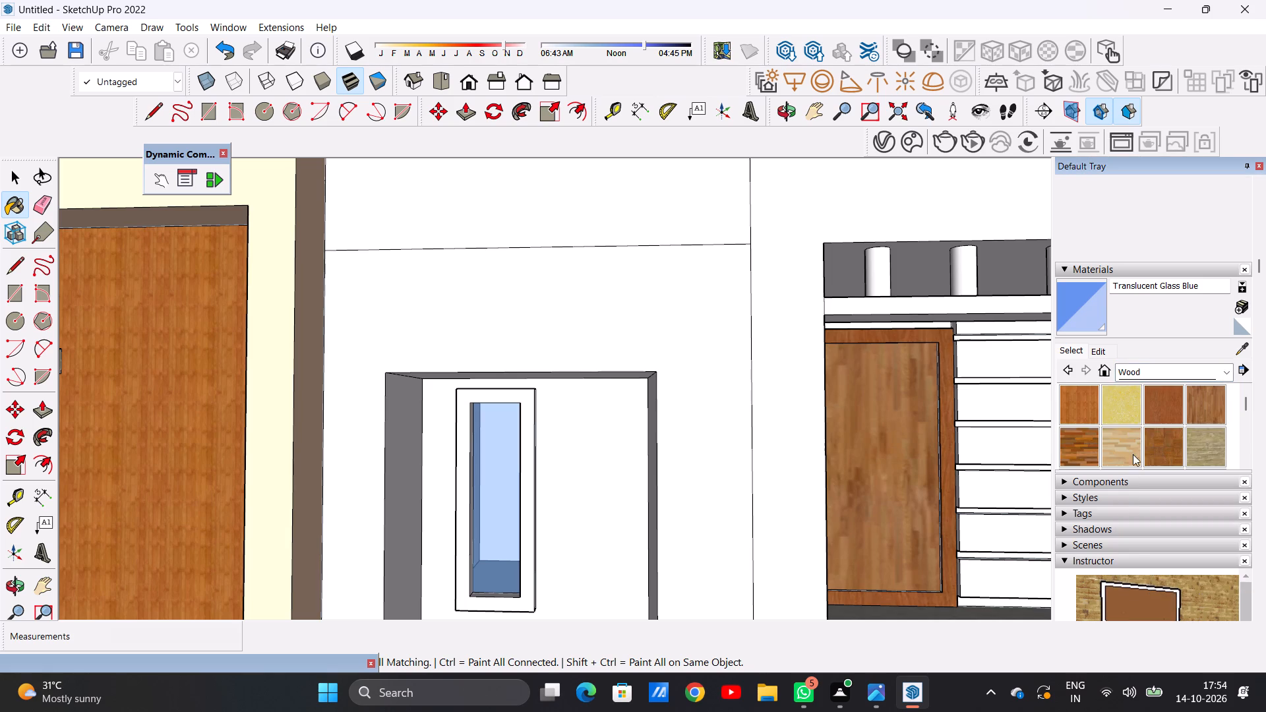
{"action": "scroll", "coordinate": [1141, 417], "scroll_direction": "down", "scroll_amount": 1}
{"action": "left_click", "coordinate": [1209, 409]}
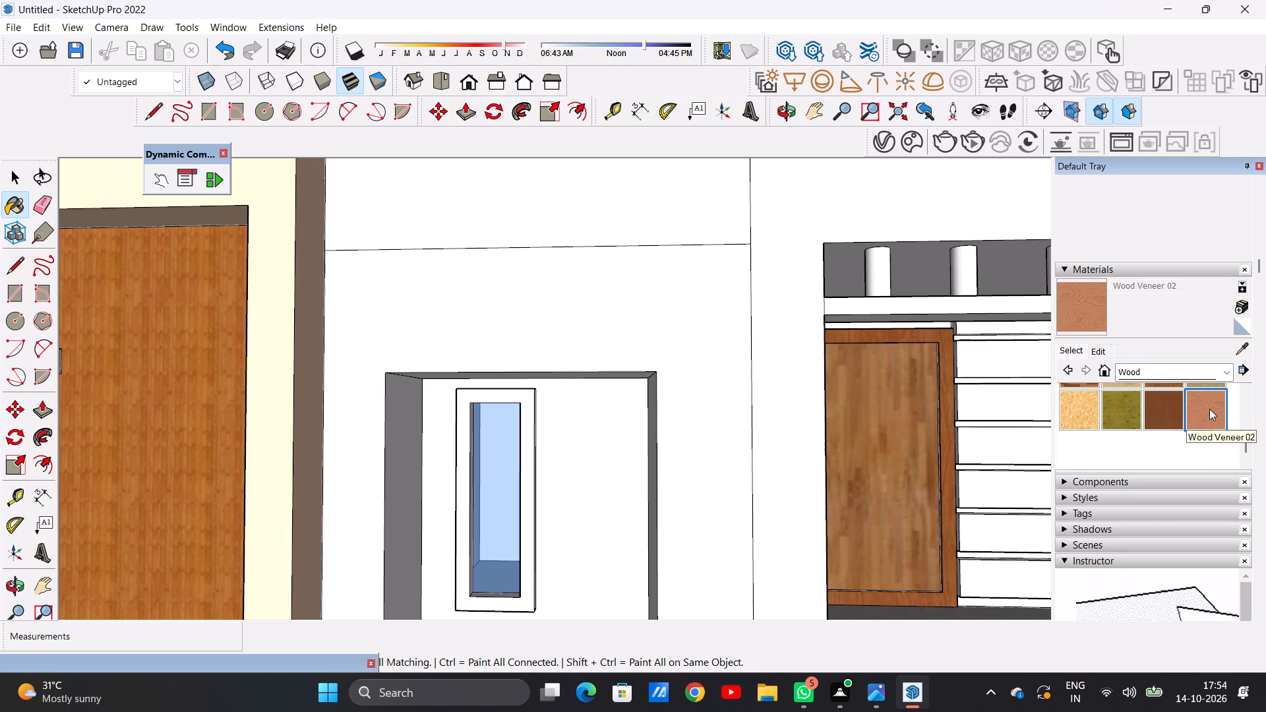
{"action": "scroll", "coordinate": [527, 475], "scroll_direction": "up", "scroll_amount": 10}
{"action": "scroll", "coordinate": [527, 475], "scroll_direction": "down", "scroll_amount": 1}
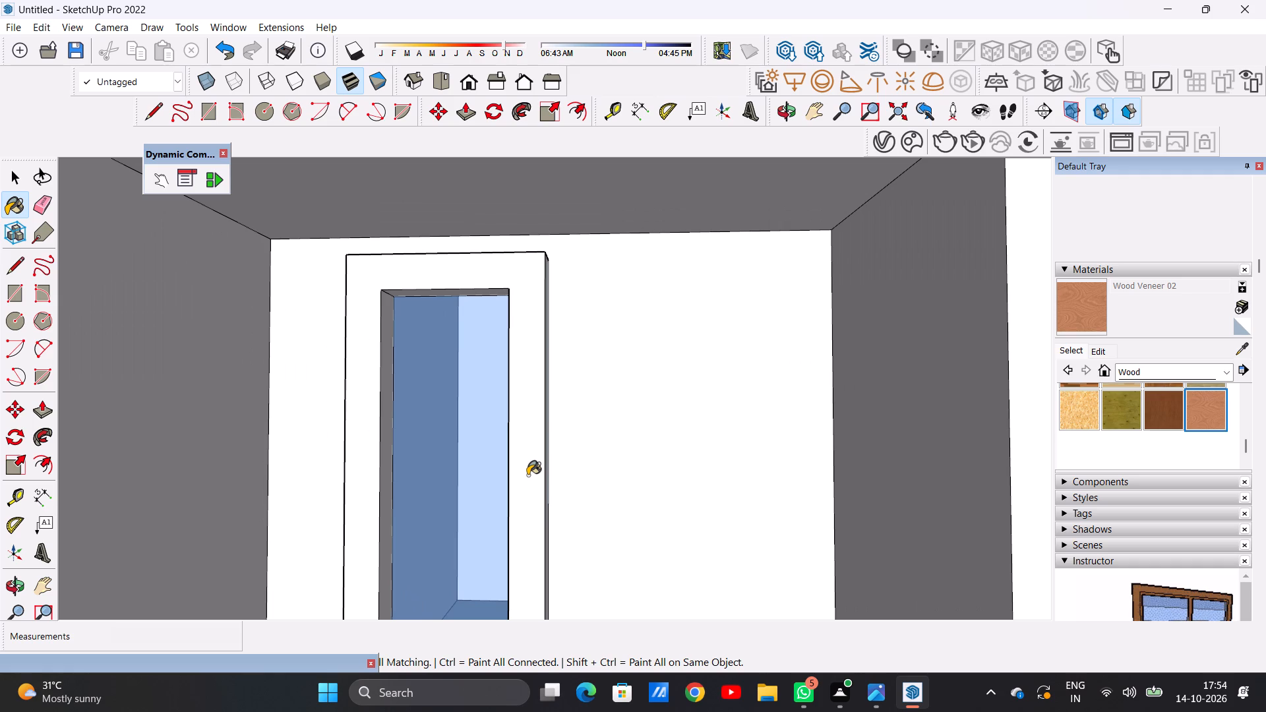
{"action": "left_click", "coordinate": [527, 475]}
{"action": "scroll", "coordinate": [588, 475], "scroll_direction": "down", "scroll_amount": 10}
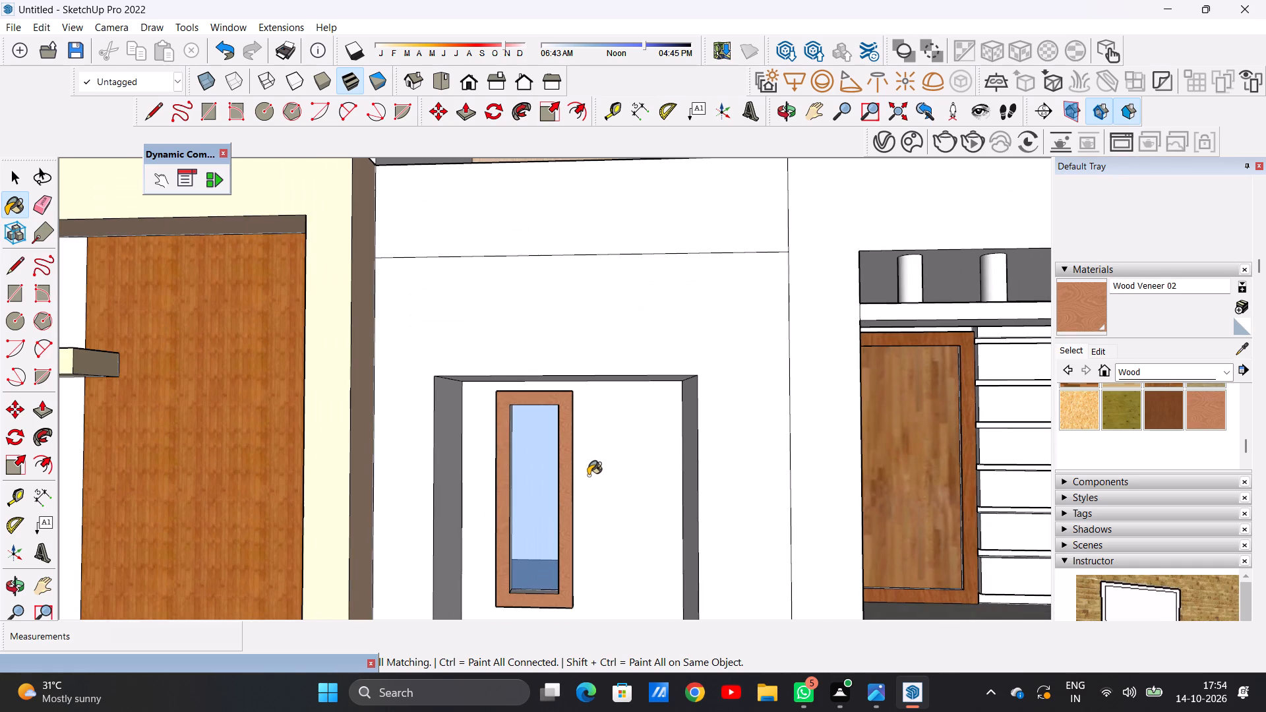
Paint the left inner reveal and the right outer side of the narrow window's frame with Wood Veneer 02.
{"action": "middle_click_drag", "start_coordinate": [589, 489], "coordinate": [481, 524]}
{"action": "scroll", "coordinate": [477, 485], "scroll_direction": "up", "scroll_amount": 2}
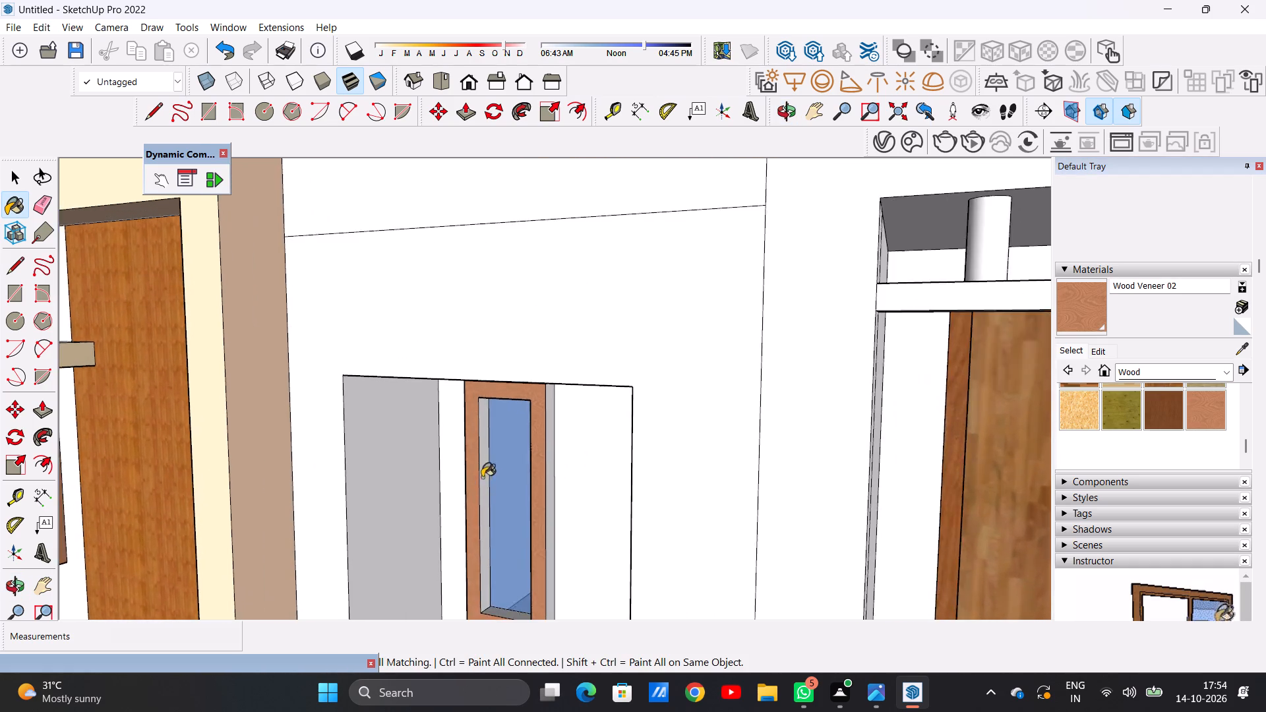
{"action": "scroll", "coordinate": [482, 477], "scroll_direction": "up", "scroll_amount": 11}
{"action": "left_click", "coordinate": [476, 456]}
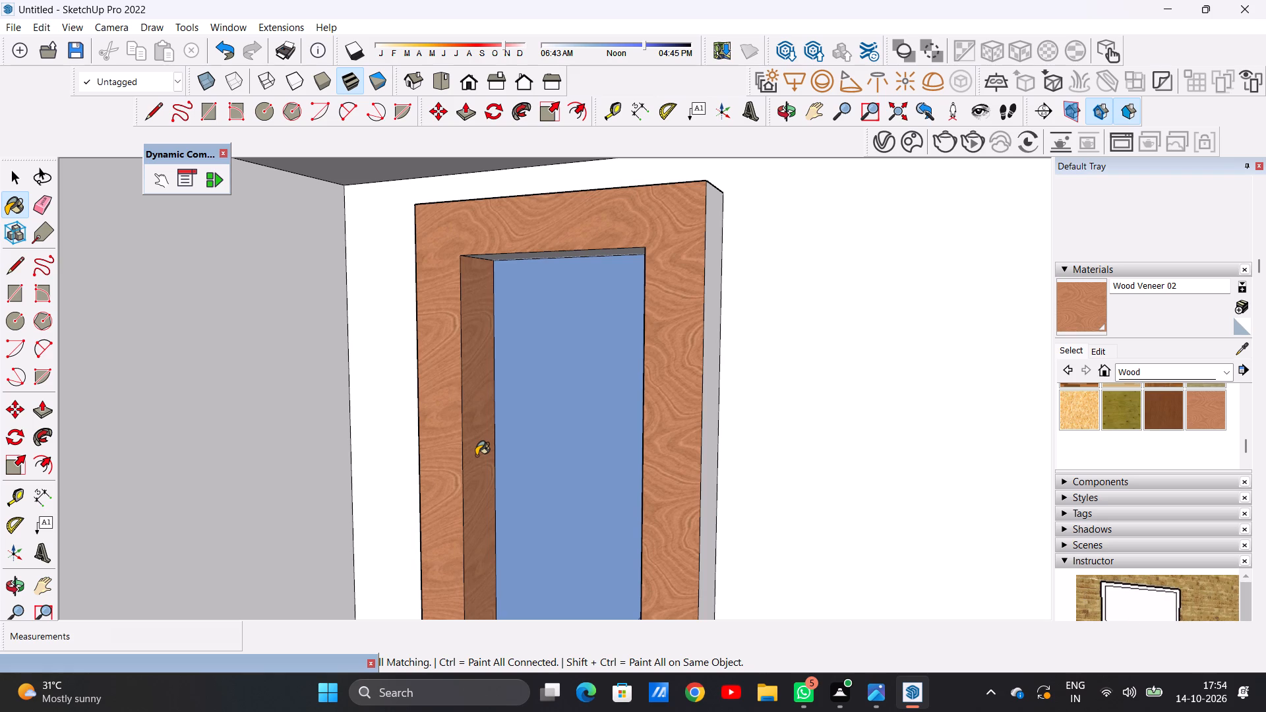
{"action": "scroll", "coordinate": [481, 454], "scroll_direction": "down", "scroll_amount": 11}
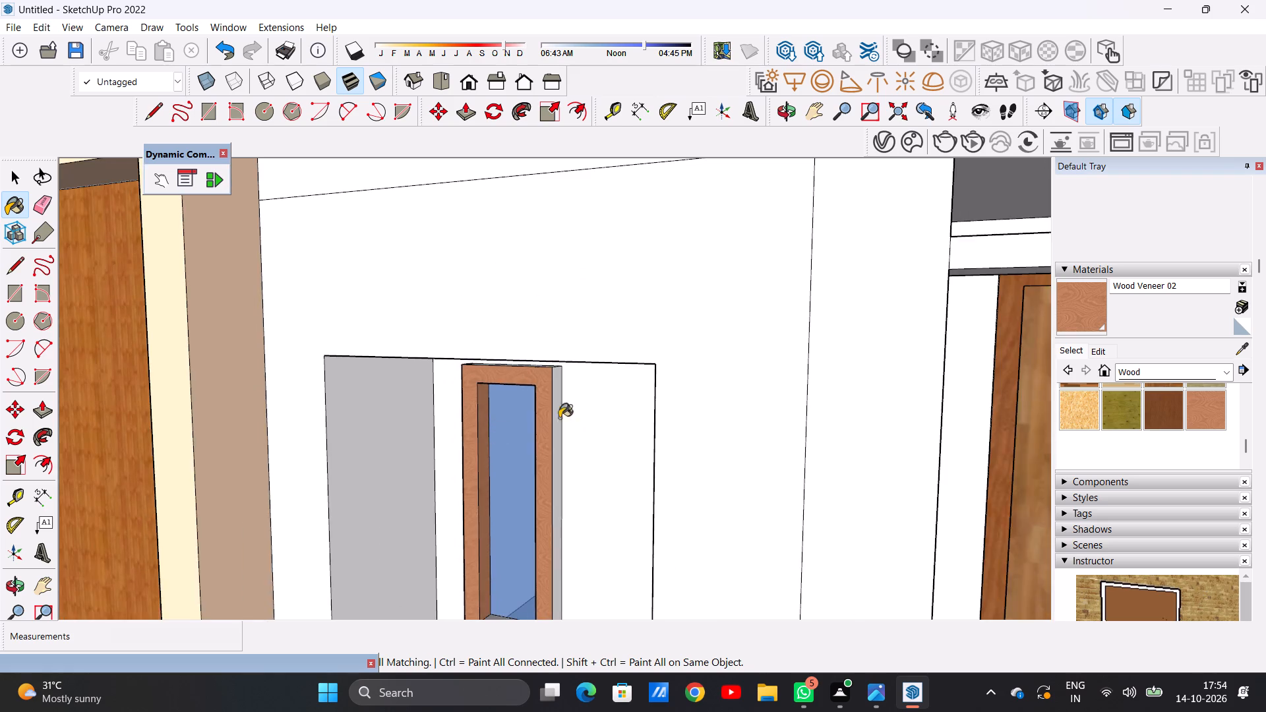
{"action": "scroll", "coordinate": [570, 425], "scroll_direction": "up", "scroll_amount": 6}
{"action": "scroll", "coordinate": [567, 428], "scroll_direction": "down", "scroll_amount": 1}
{"action": "scroll", "coordinate": [567, 428], "scroll_direction": "up", "scroll_amount": 11}
{"action": "left_click", "coordinate": [542, 428]}
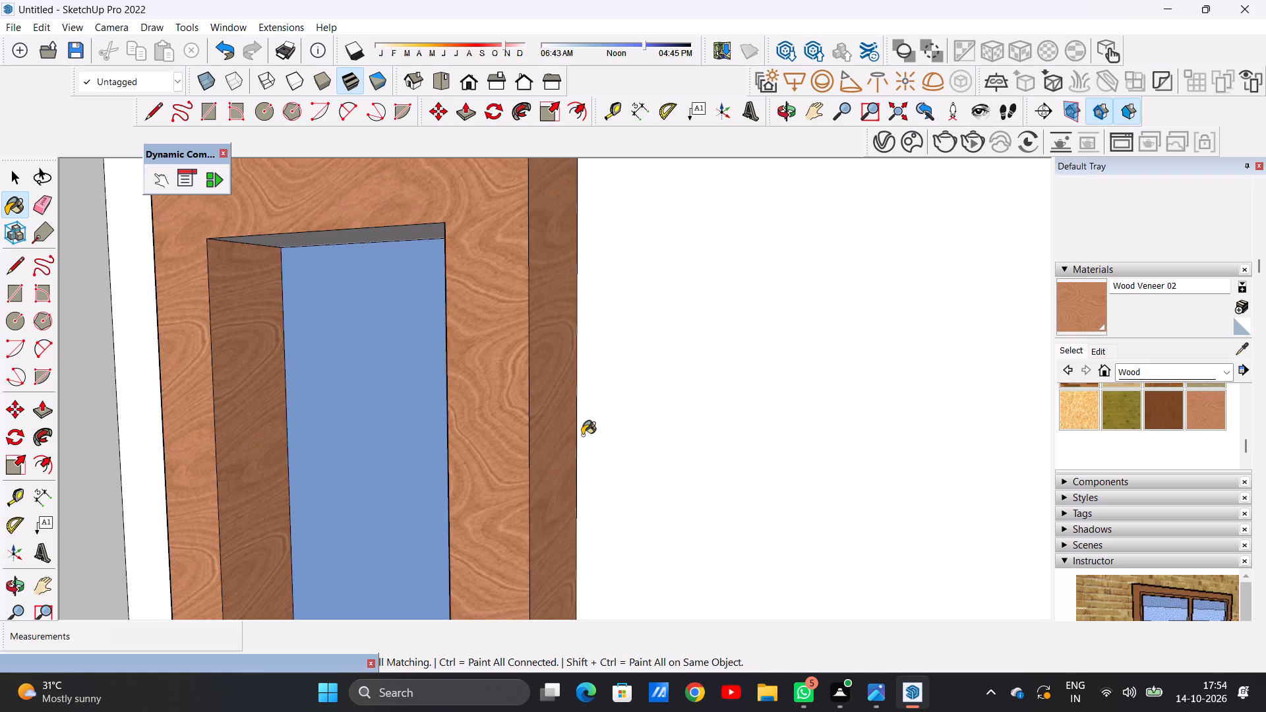
Paint the left outer side and the right inner reveal of the narrow window's frame with Wood Veneer 02.
{"action": "scroll", "coordinate": [568, 413], "scroll_direction": "down", "scroll_amount": 6}
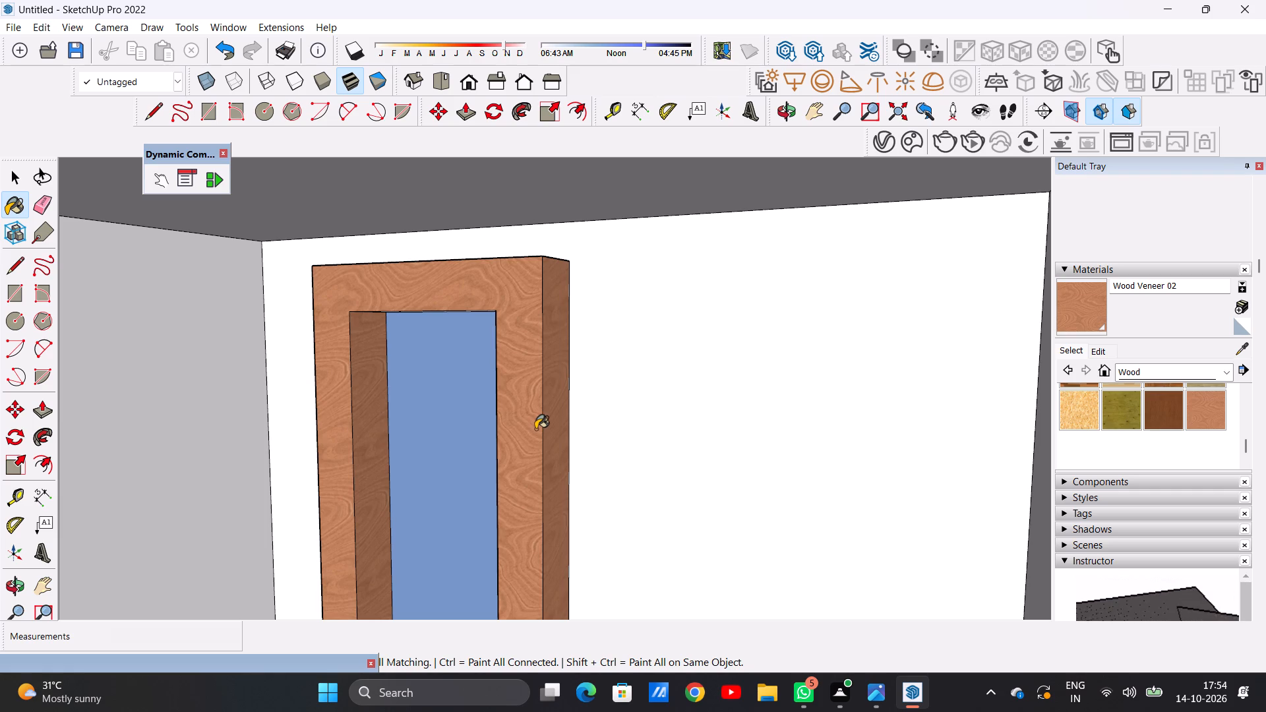
{"action": "scroll", "coordinate": [535, 425], "scroll_direction": "down", "scroll_amount": 11}
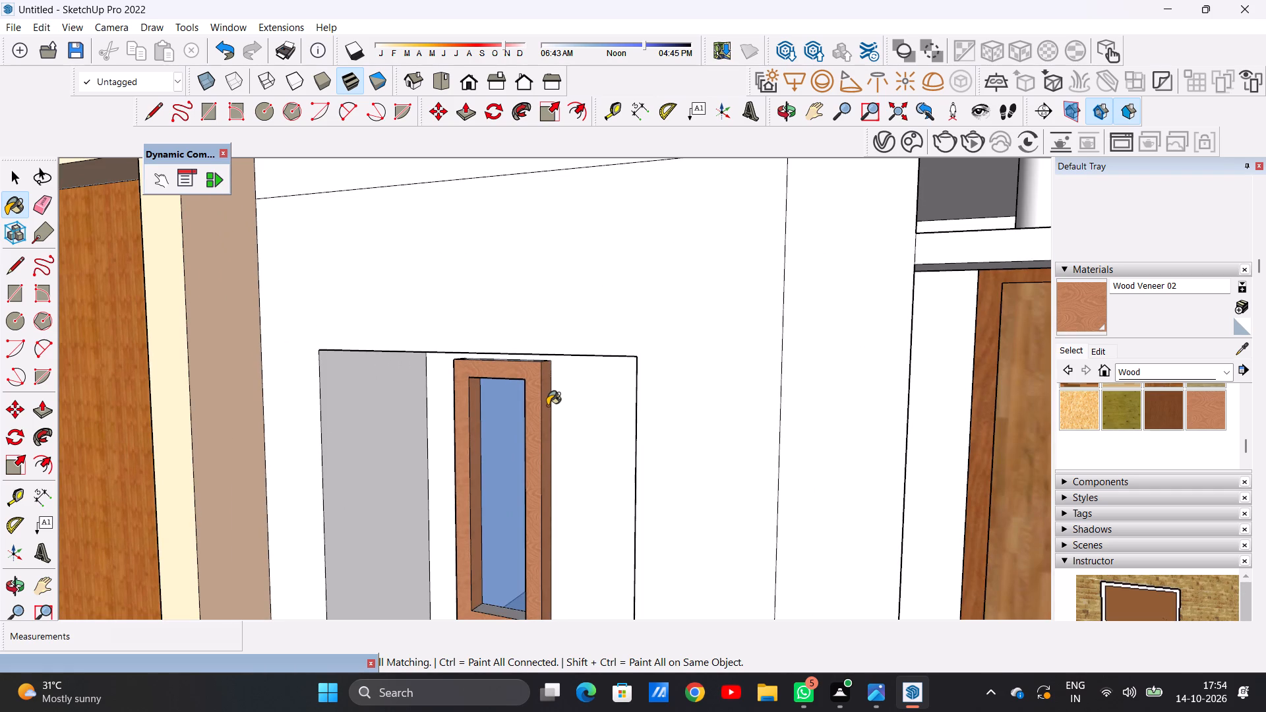
{"action": "scroll", "coordinate": [547, 405], "scroll_direction": "down", "scroll_amount": 8}
{"action": "scroll", "coordinate": [520, 432], "scroll_direction": "up", "scroll_amount": 9}
{"action": "middle_click_drag", "start_coordinate": [506, 443], "coordinate": [708, 439]}
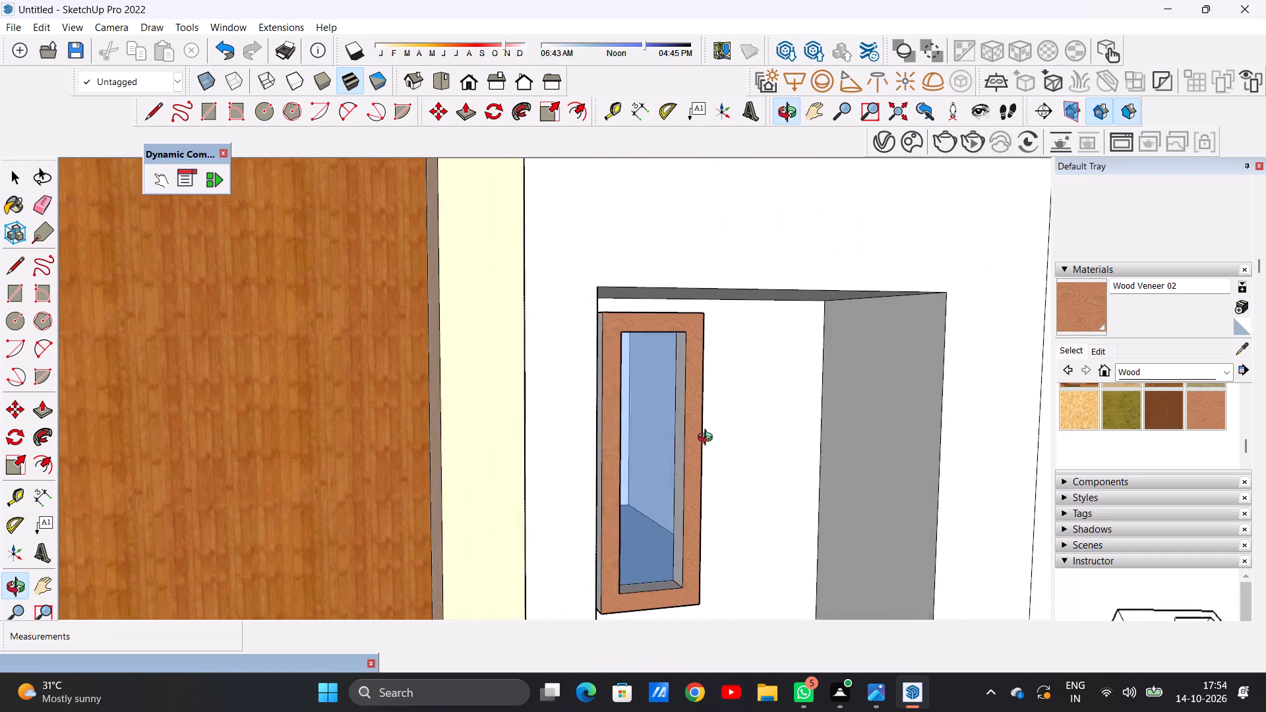
{"action": "middle_click_drag", "start_coordinate": [708, 439], "coordinate": [715, 438]}
{"action": "scroll", "coordinate": [640, 398], "scroll_direction": "up", "scroll_amount": 13}
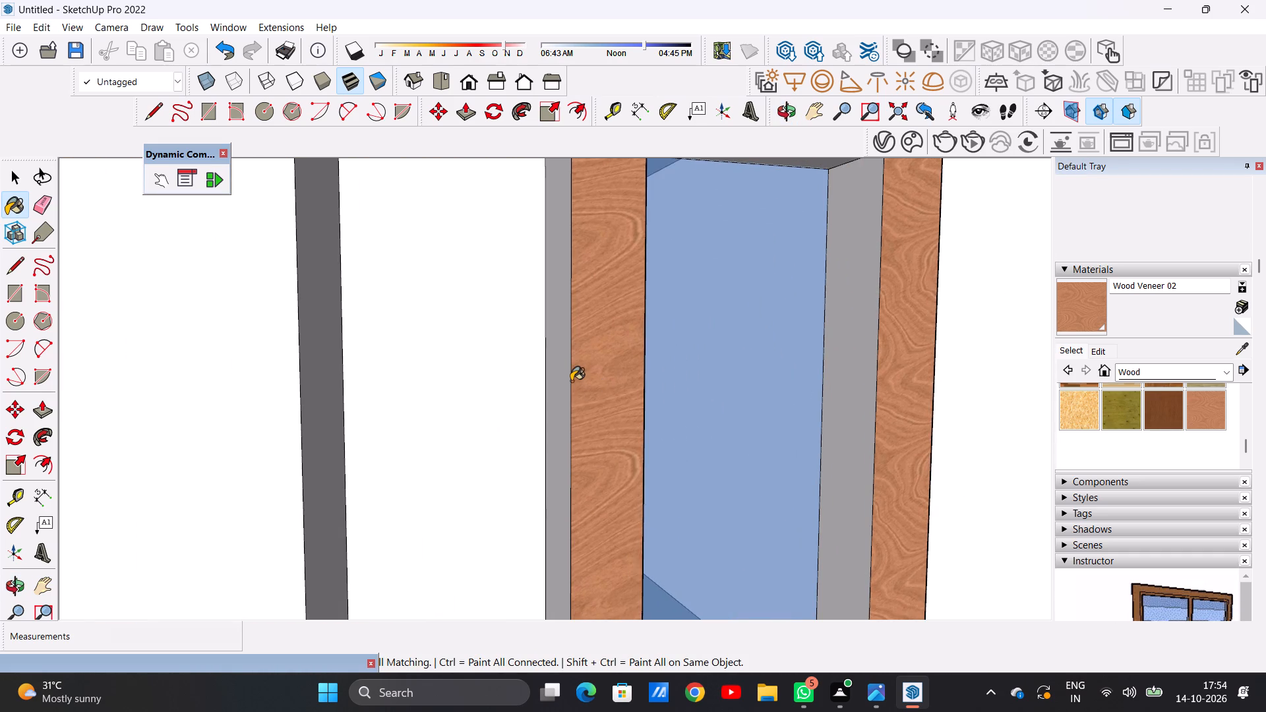
{"action": "left_click", "coordinate": [568, 381]}
{"action": "left_click", "coordinate": [856, 382]}
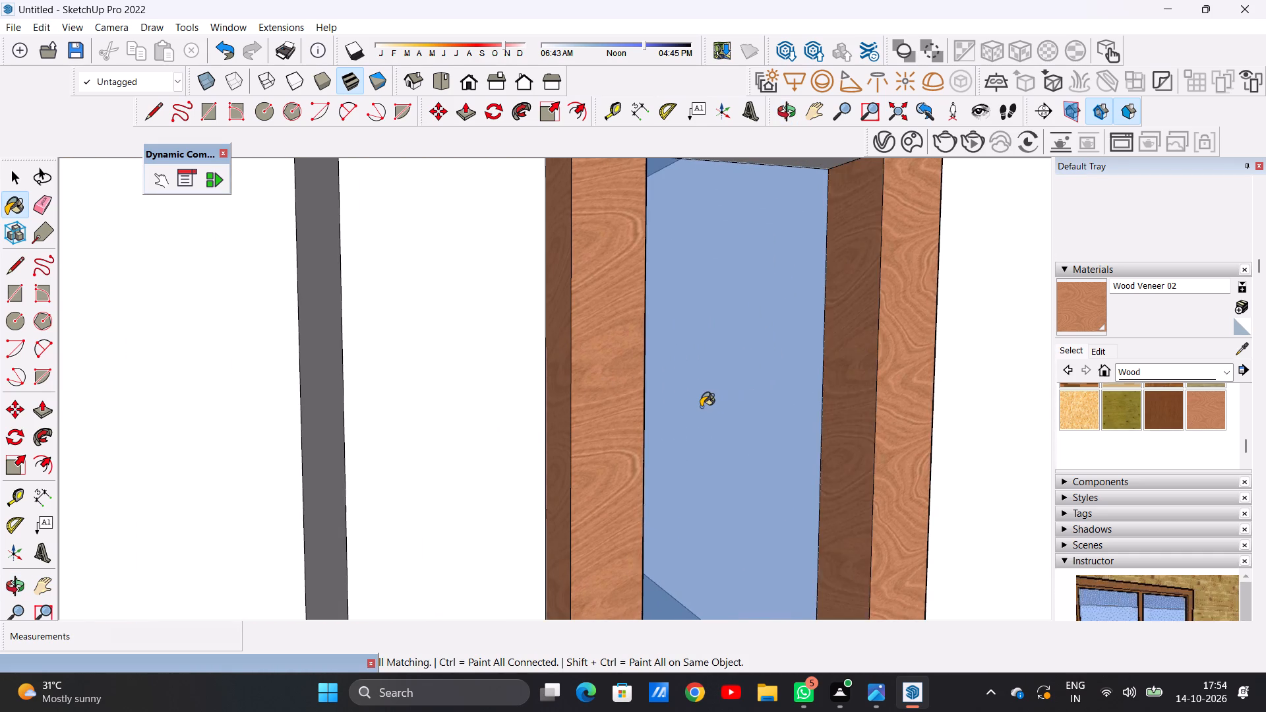
Paint the outer top face of the narrow window's frame with Wood Veneer 02.
{"action": "scroll", "coordinate": [701, 407], "scroll_direction": "down", "scroll_amount": 4}
{"action": "scroll", "coordinate": [624, 404], "scroll_direction": "down", "scroll_amount": 9}
{"action": "scroll", "coordinate": [719, 371], "scroll_direction": "up", "scroll_amount": 1}
{"action": "scroll", "coordinate": [719, 371], "scroll_direction": "down", "scroll_amount": 1}
{"action": "scroll", "coordinate": [719, 371], "scroll_direction": "up", "scroll_amount": 1}
{"action": "scroll", "coordinate": [755, 316], "scroll_direction": "up", "scroll_amount": 5}
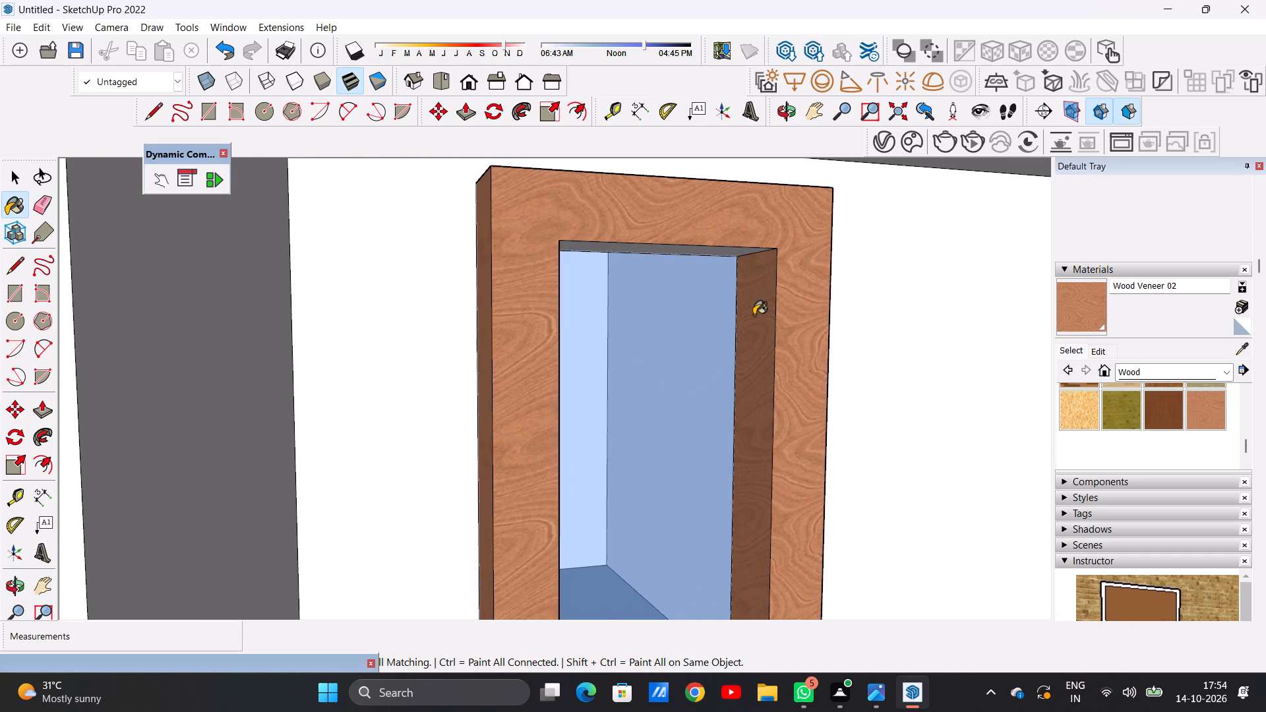
{"action": "scroll", "coordinate": [752, 315], "scroll_direction": "up", "scroll_amount": 1}
{"action": "middle_click_drag", "start_coordinate": [751, 315], "coordinate": [743, 439]}
{"action": "middle_click_drag", "start_coordinate": [743, 439], "coordinate": [706, 348]}
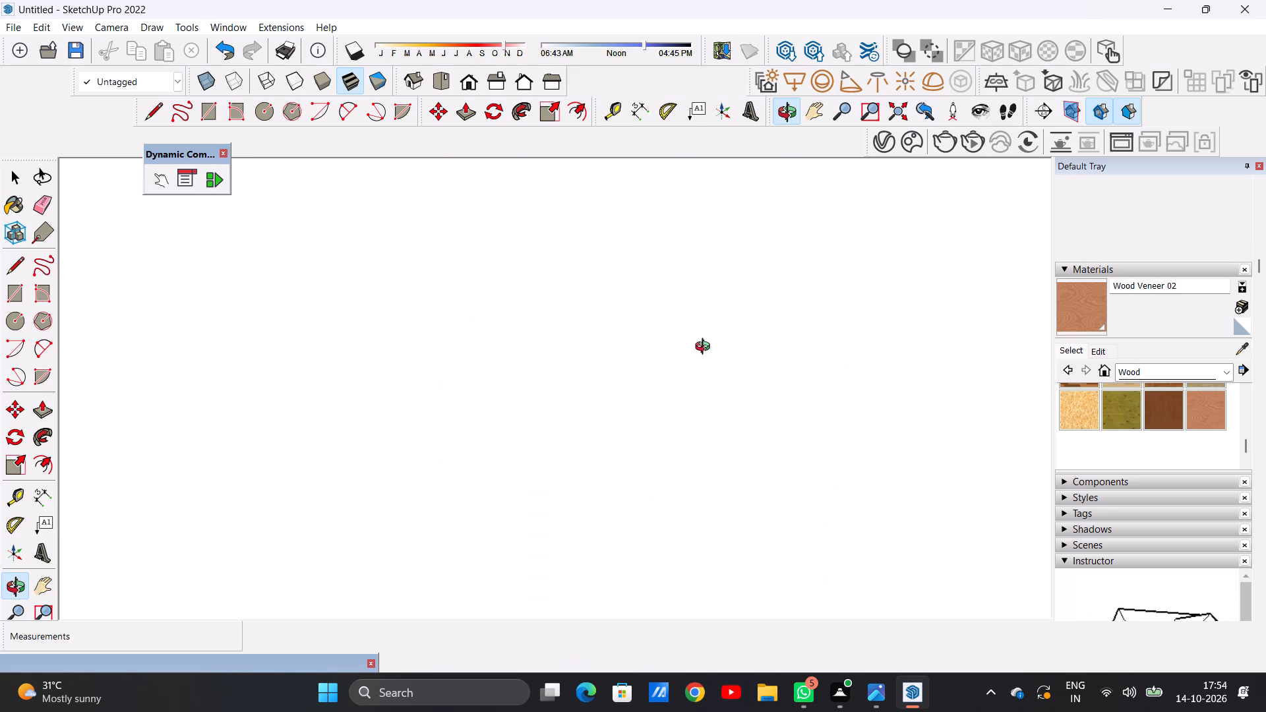
{"action": "middle_click_drag", "start_coordinate": [706, 348], "coordinate": [703, 318]}
{"action": "middle_click_drag", "start_coordinate": [711, 444], "coordinate": [667, 312]}
{"action": "scroll", "coordinate": [667, 312], "scroll_direction": "up", "scroll_amount": 1}
{"action": "scroll", "coordinate": [657, 361], "scroll_direction": "down", "scroll_amount": 17}
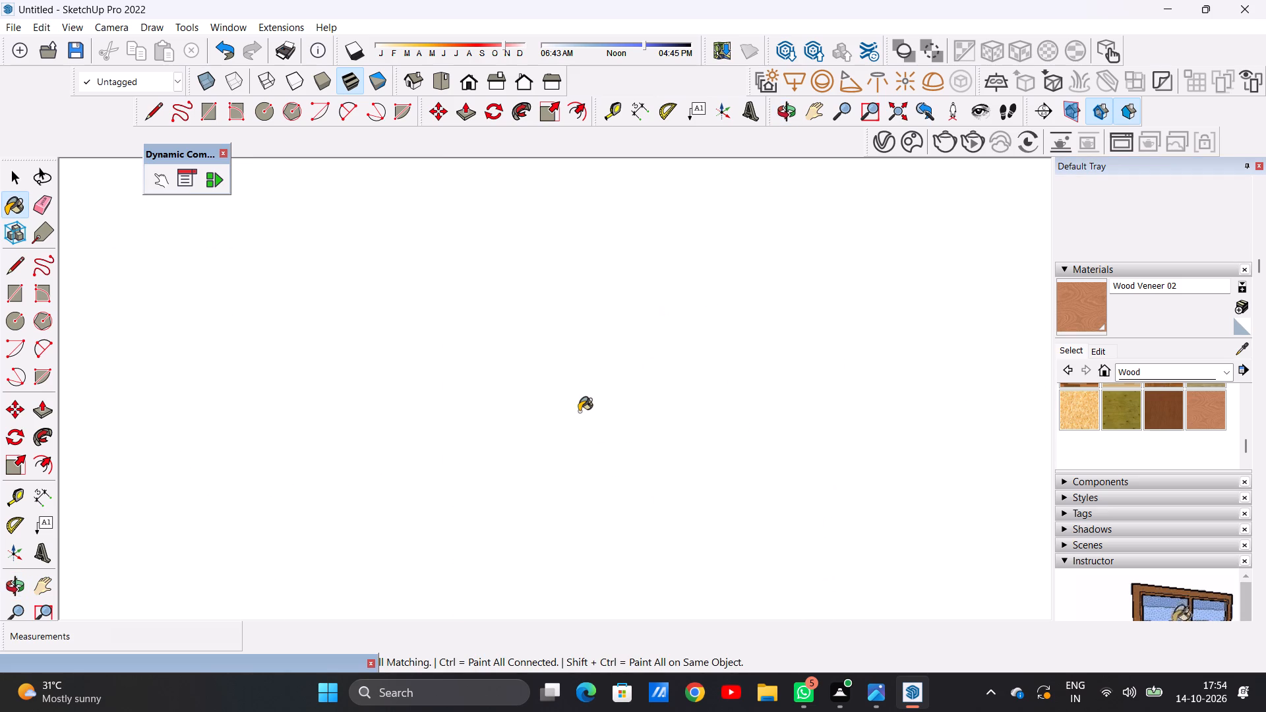
{"action": "scroll", "coordinate": [579, 411], "scroll_direction": "down", "scroll_amount": 20}
{"action": "scroll", "coordinate": [567, 405], "scroll_direction": "up", "scroll_amount": 2}
{"action": "scroll", "coordinate": [567, 405], "scroll_direction": "down", "scroll_amount": 11}
{"action": "scroll", "coordinate": [599, 452], "scroll_direction": "up", "scroll_amount": 11}
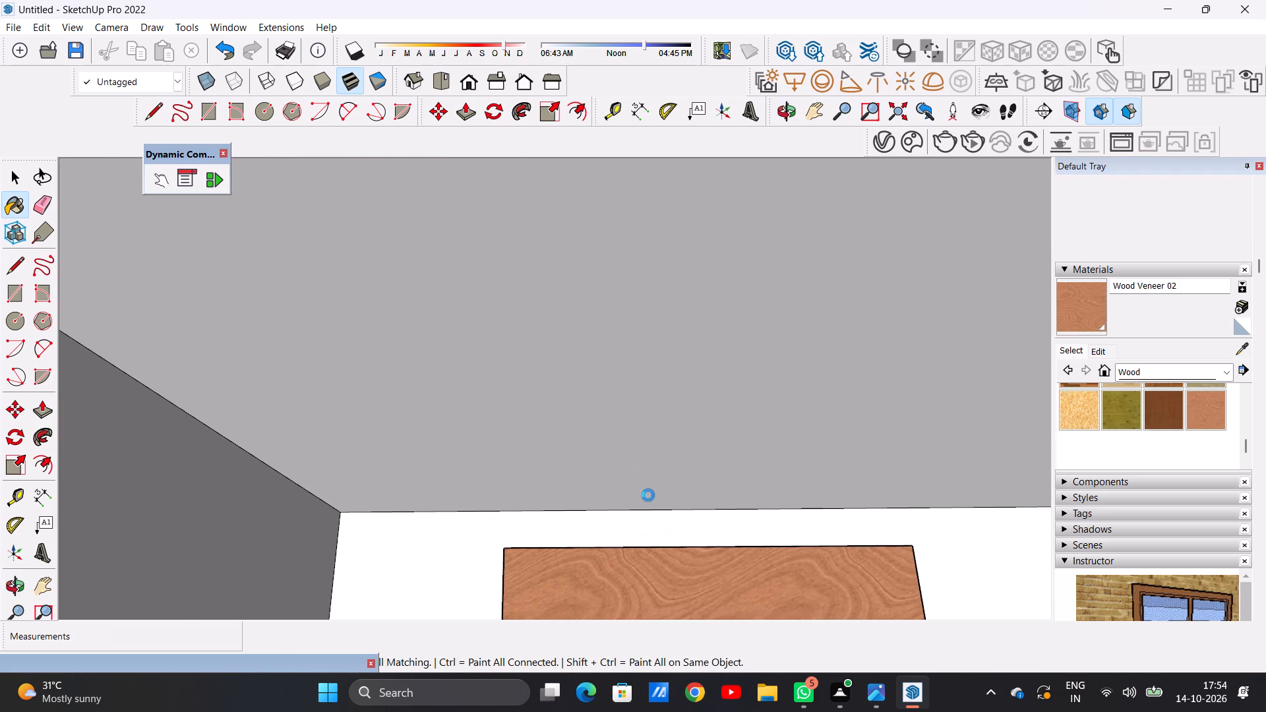
{"action": "scroll", "coordinate": [648, 495], "scroll_direction": "up", "scroll_amount": 4}
{"action": "scroll", "coordinate": [652, 505], "scroll_direction": "down", "scroll_amount": 1}
{"action": "scroll", "coordinate": [652, 505], "scroll_direction": "up", "scroll_amount": 1}
{"action": "scroll", "coordinate": [631, 516], "scroll_direction": "down", "scroll_amount": 6}
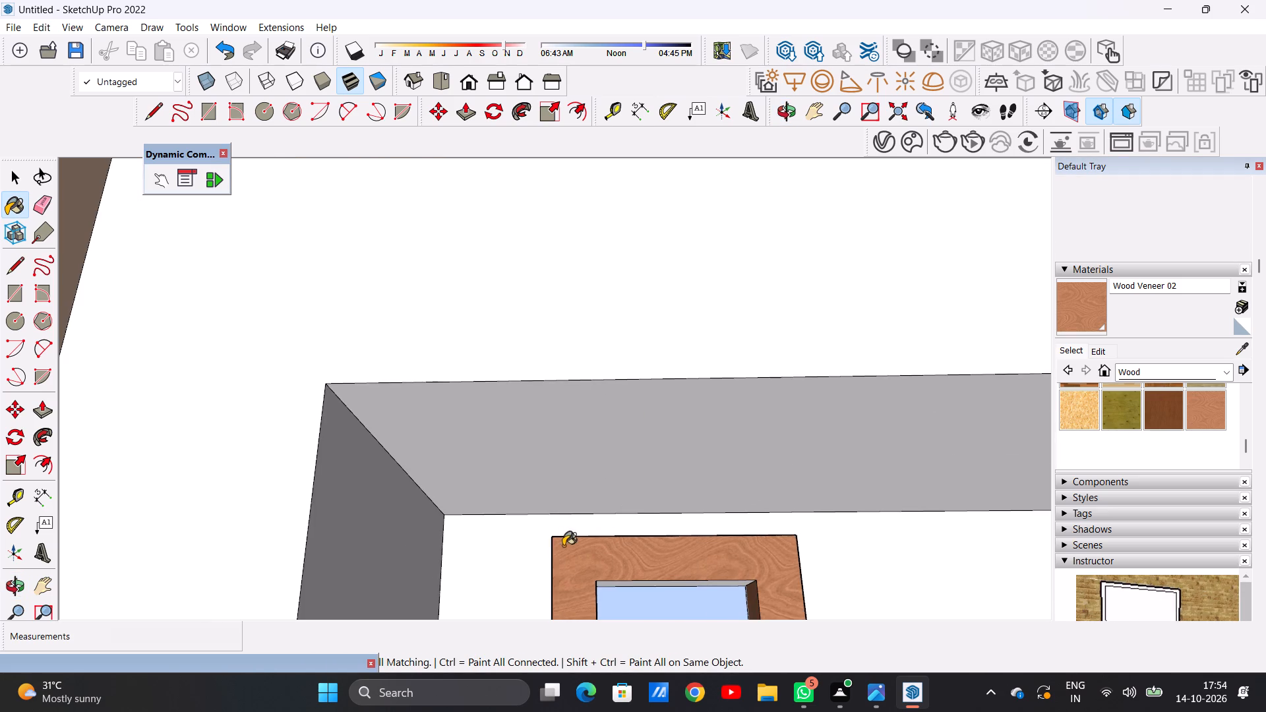
{"action": "middle_click_drag", "start_coordinate": [563, 546], "coordinate": [586, 575]}
{"action": "scroll", "coordinate": [581, 557], "scroll_direction": "up", "scroll_amount": 4}
{"action": "scroll", "coordinate": [581, 557], "scroll_direction": "down", "scroll_amount": 1}
{"action": "scroll", "coordinate": [572, 532], "scroll_direction": "up", "scroll_amount": 11}
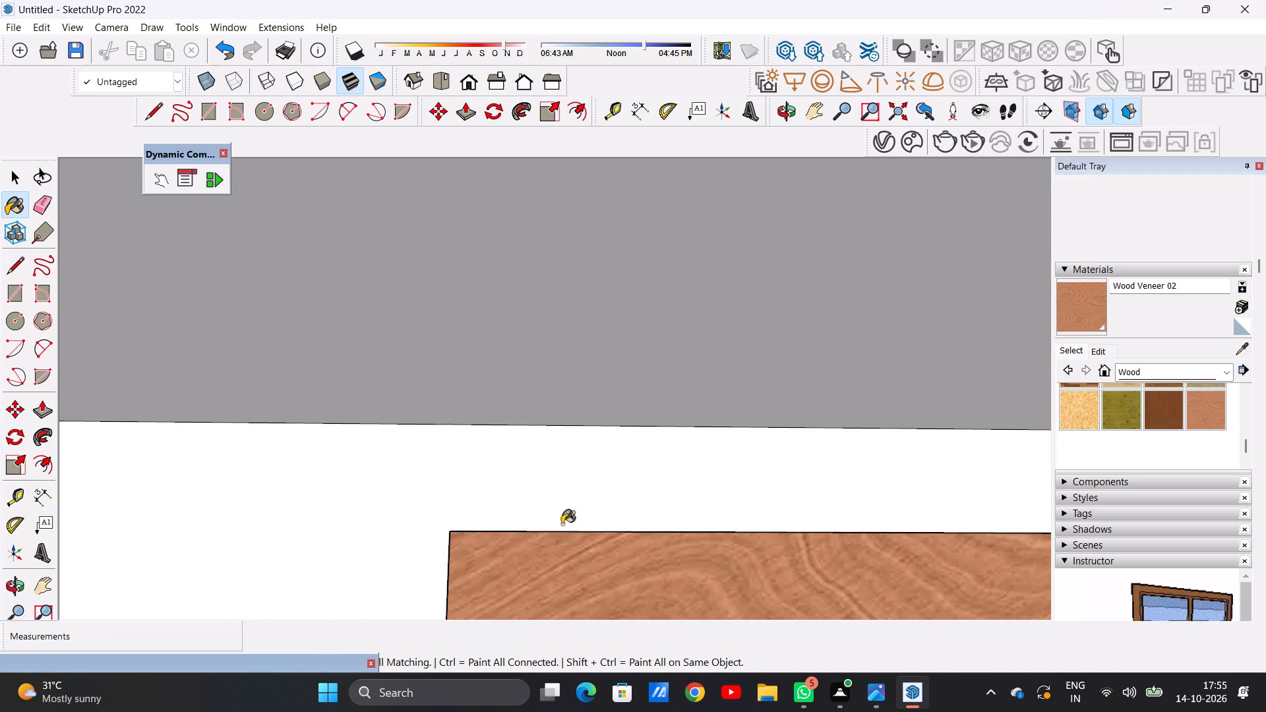
{"action": "middle_click_drag", "start_coordinate": [562, 524], "coordinate": [576, 576]}
{"action": "left_click", "coordinate": [561, 536]}
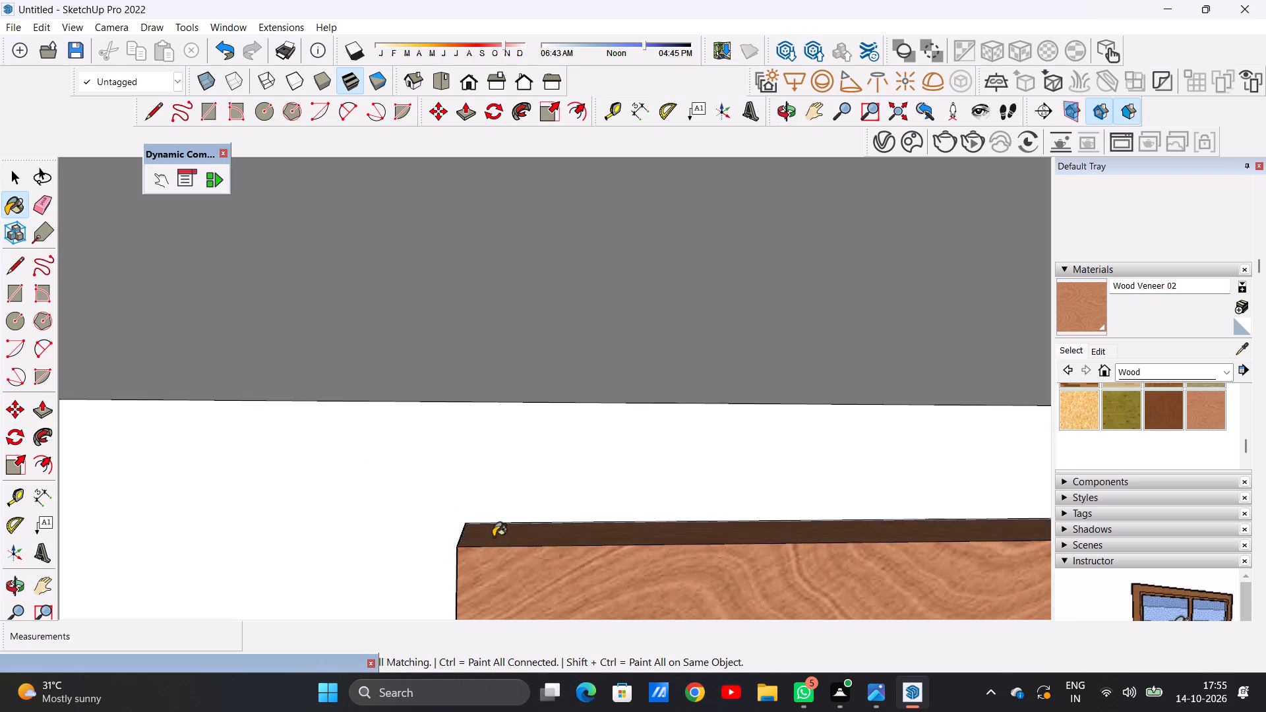
Return to the front view and paint the bottom inner reveal of the narrow window's frame with Wood Veneer 02.
{"action": "scroll", "coordinate": [448, 537], "scroll_direction": "down", "scroll_amount": 12}
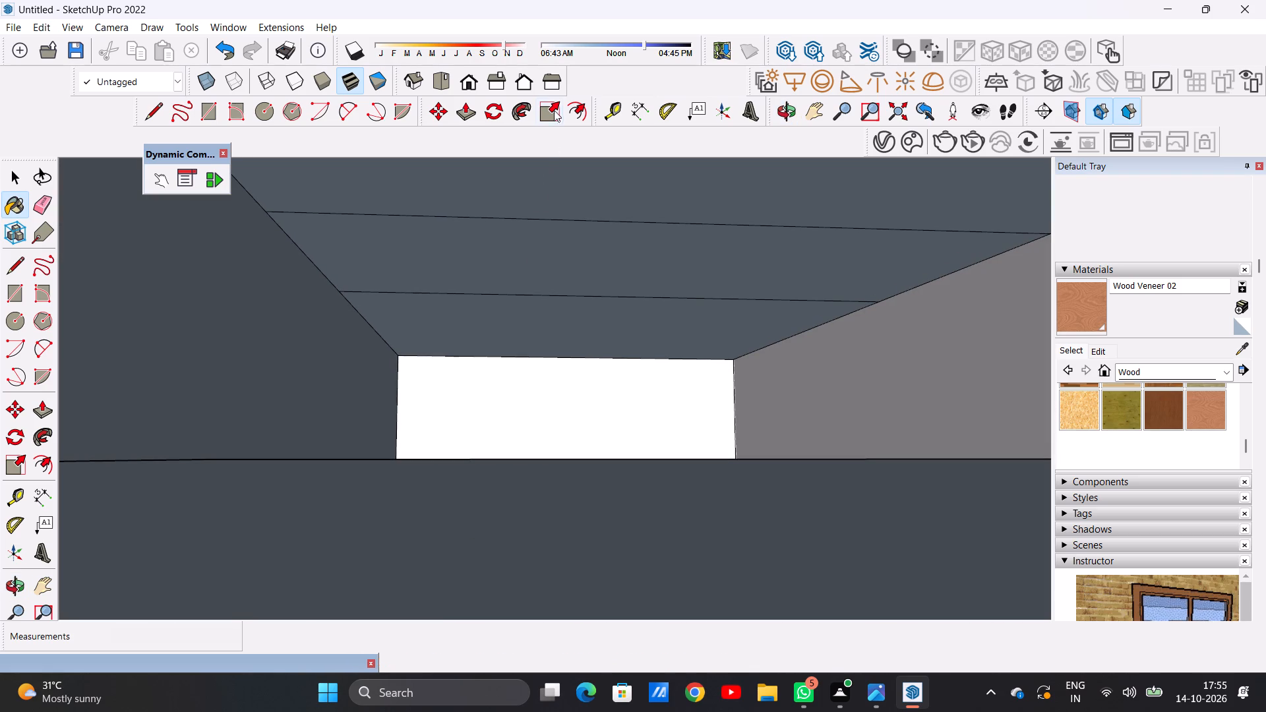
{"action": "left_click", "coordinate": [469, 81]}
{"action": "scroll", "coordinate": [407, 496], "scroll_direction": "down", "scroll_amount": 11}
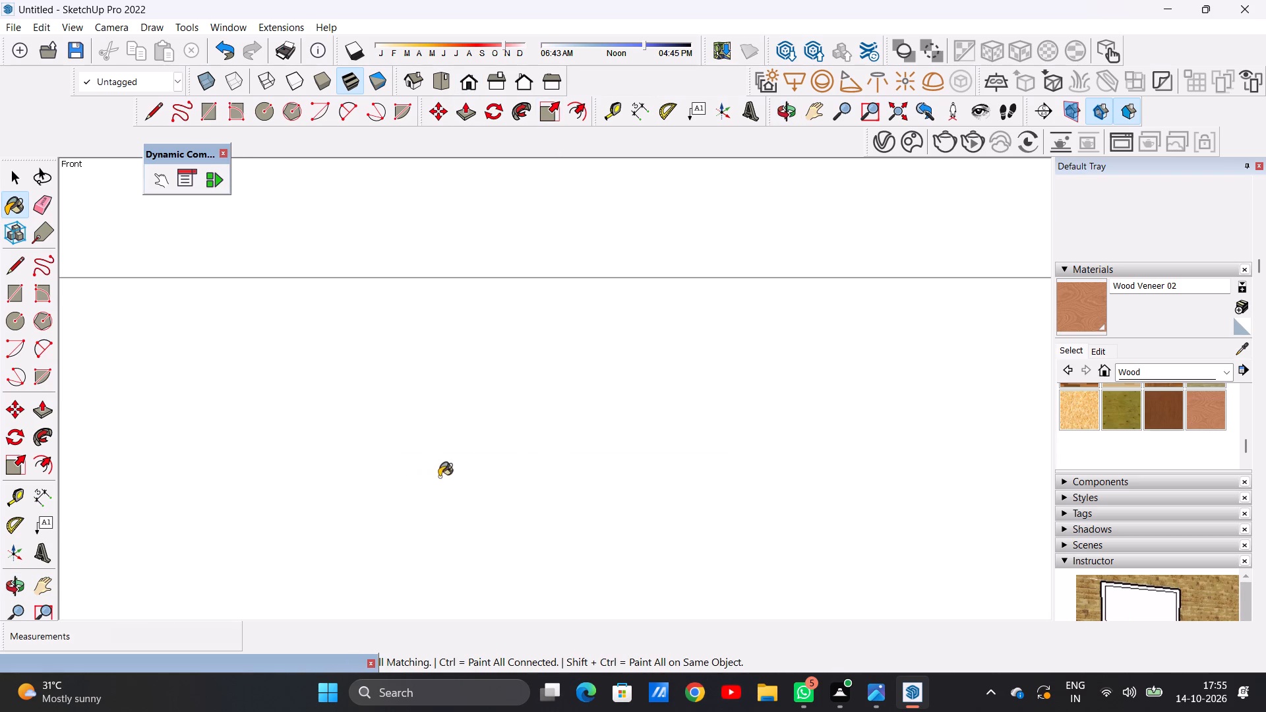
{"action": "scroll", "coordinate": [439, 477], "scroll_direction": "down", "scroll_amount": 20}
{"action": "scroll", "coordinate": [439, 477], "scroll_direction": "down", "scroll_amount": 11}
{"action": "scroll", "coordinate": [566, 347], "scroll_direction": "up", "scroll_amount": 1}
{"action": "scroll", "coordinate": [562, 347], "scroll_direction": "down", "scroll_amount": 6}
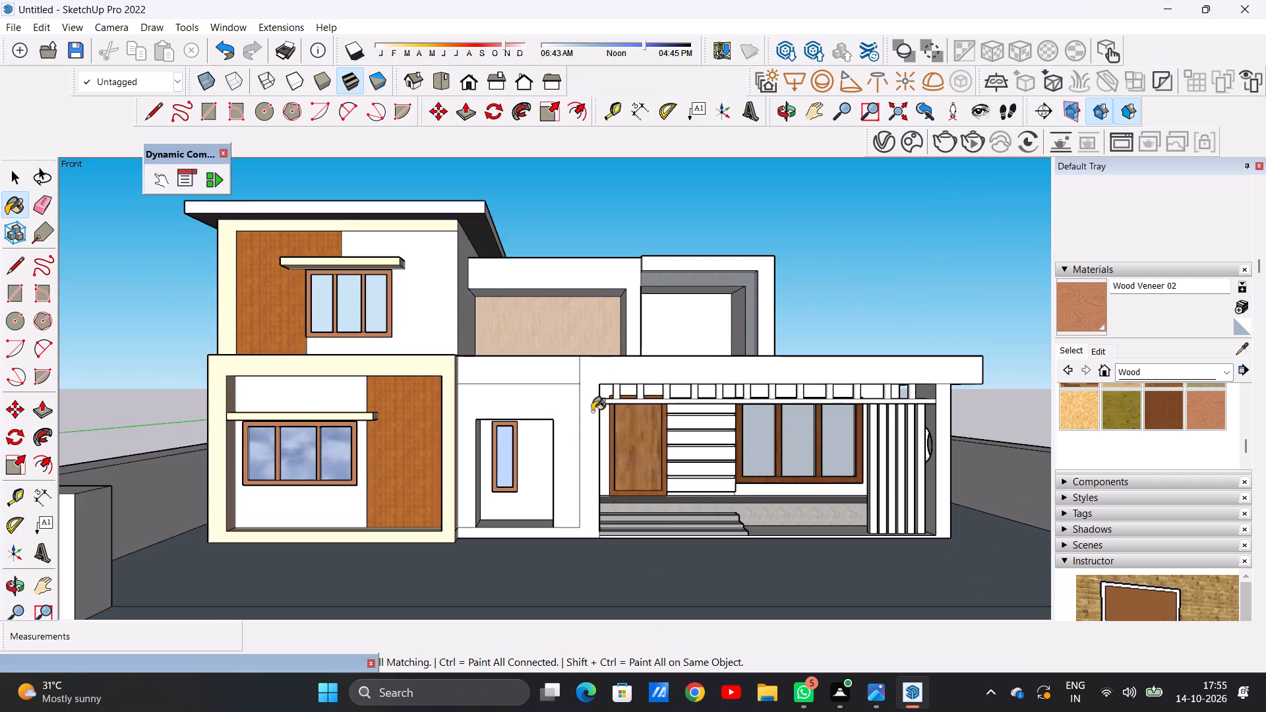
{"action": "scroll", "coordinate": [580, 431], "scroll_direction": "up", "scroll_amount": 12}
{"action": "scroll", "coordinate": [489, 454], "scroll_direction": "up", "scroll_amount": 1}
{"action": "middle_click_drag", "start_coordinate": [489, 454], "coordinate": [360, 454]}
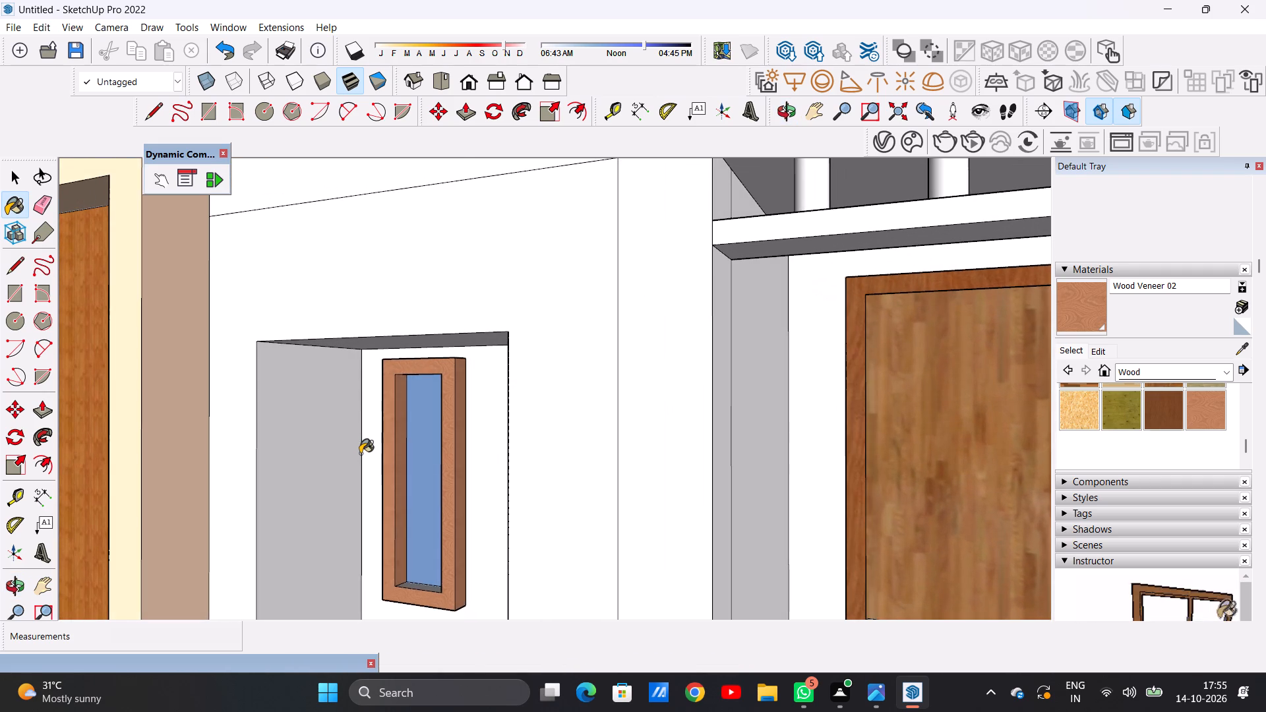
{"action": "middle_click_drag", "start_coordinate": [379, 442], "coordinate": [623, 465]}
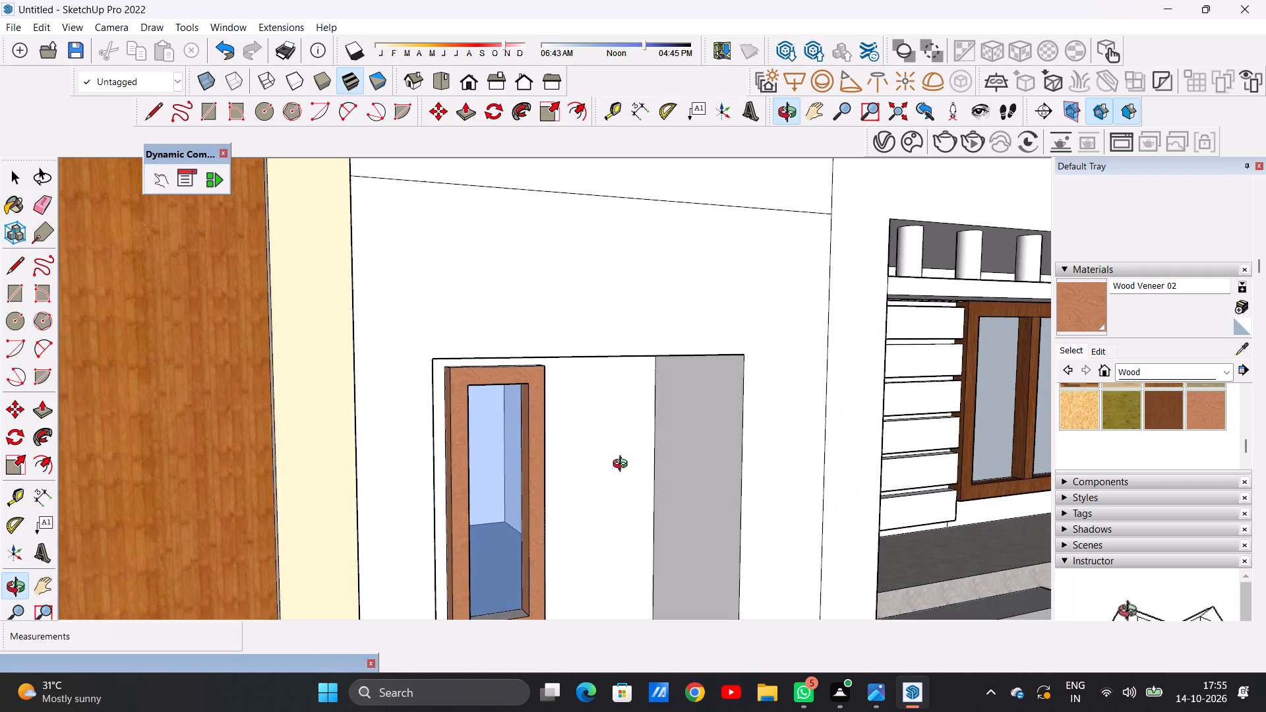
{"action": "middle_click_drag", "start_coordinate": [623, 465], "coordinate": [622, 465]}
{"action": "middle_click_drag", "start_coordinate": [610, 462], "coordinate": [602, 456]}
{"action": "scroll", "coordinate": [489, 406], "scroll_direction": "down", "scroll_amount": 4}
{"action": "scroll", "coordinate": [530, 559], "scroll_direction": "up", "scroll_amount": 15}
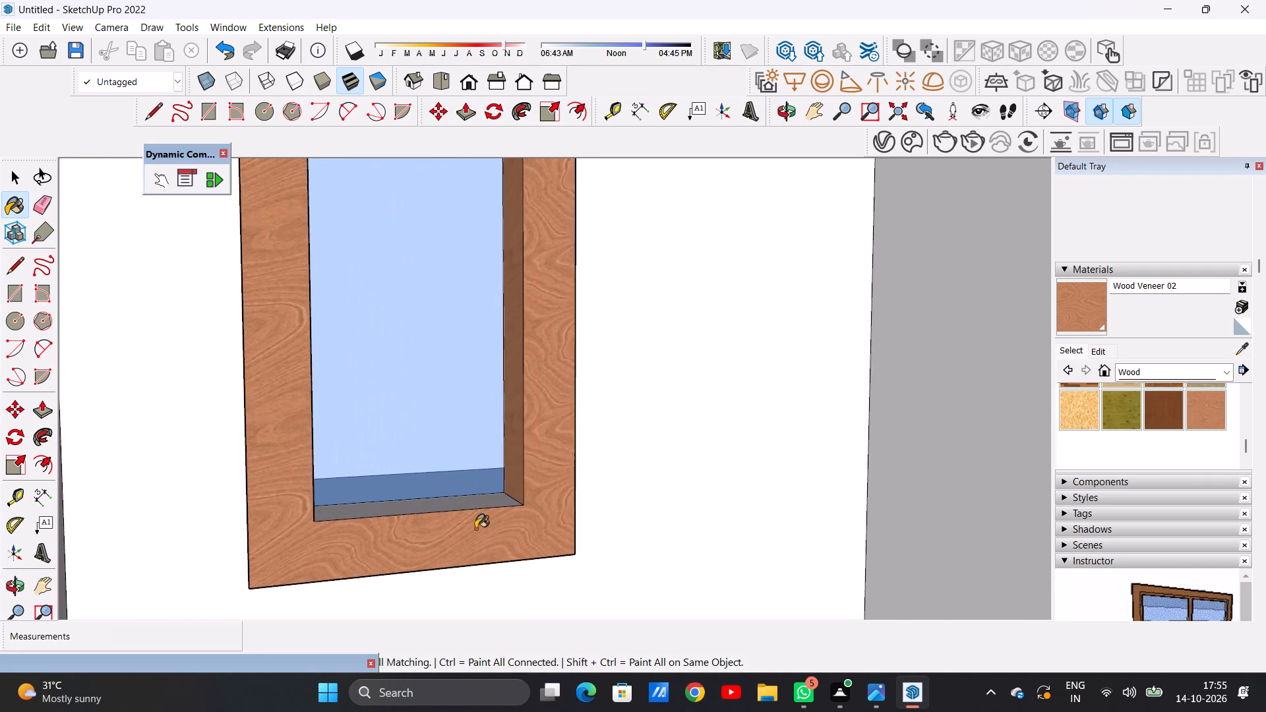
{"action": "scroll", "coordinate": [475, 529], "scroll_direction": "up", "scroll_amount": 4}
{"action": "left_click", "coordinate": [459, 490]}
Paint the underside of the narrow window's frame with Wood Veneer 02.
{"action": "scroll", "coordinate": [444, 529], "scroll_direction": "down", "scroll_amount": 16}
{"action": "middle_click_drag", "start_coordinate": [471, 581], "coordinate": [473, 570]}
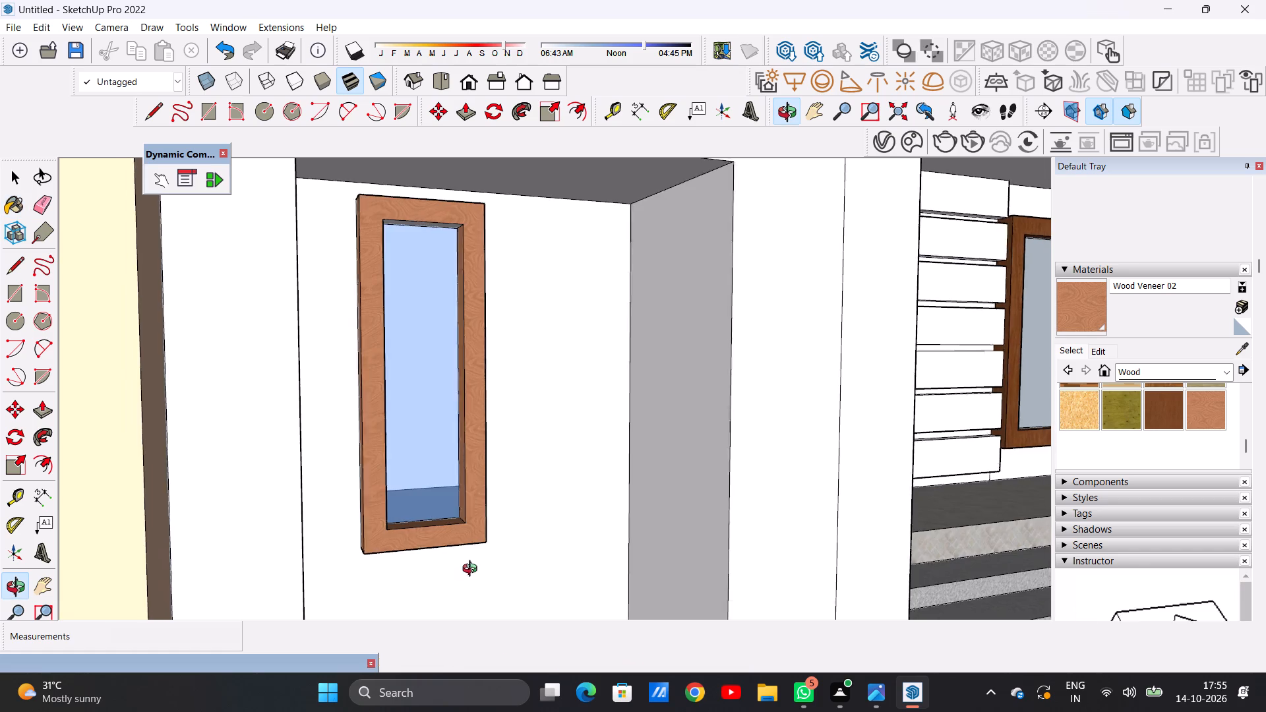
{"action": "middle_click_drag", "start_coordinate": [473, 570], "coordinate": [451, 521]}
{"action": "scroll", "coordinate": [394, 414], "scroll_direction": "up", "scroll_amount": 7}
{"action": "scroll", "coordinate": [423, 458], "scroll_direction": "down", "scroll_amount": 1}
{"action": "scroll", "coordinate": [423, 458], "scroll_direction": "up", "scroll_amount": 7}
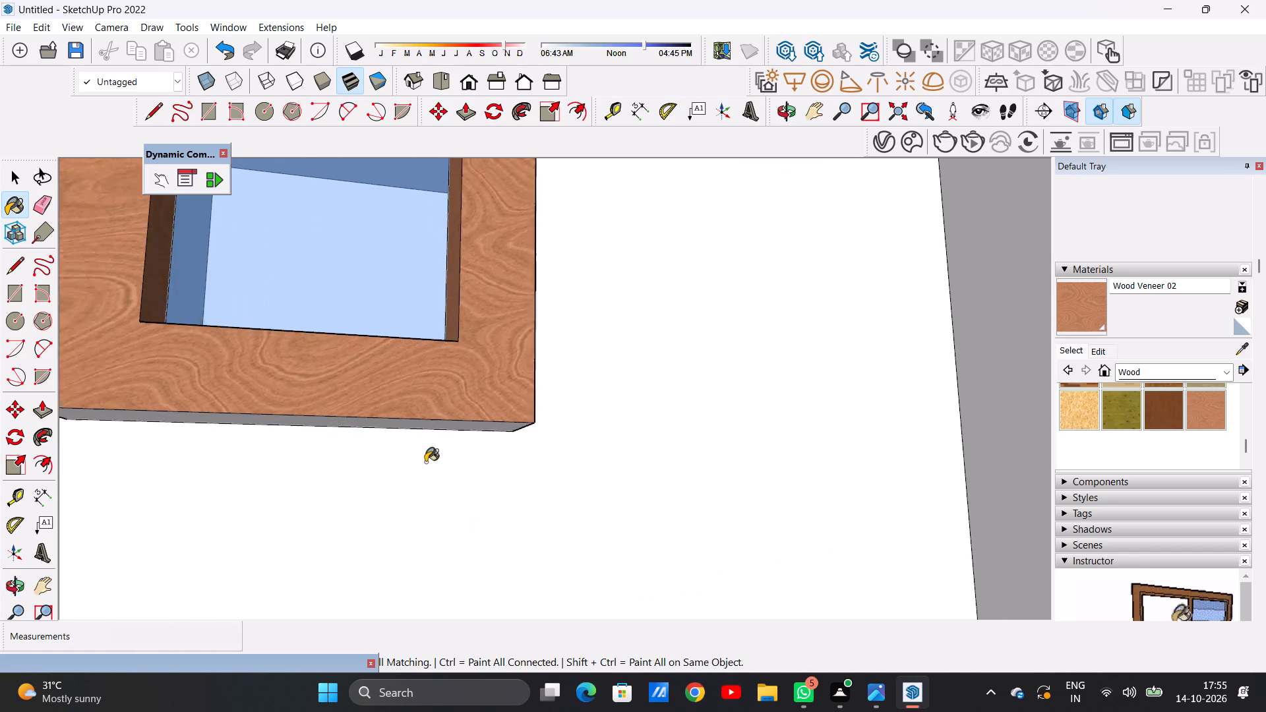
{"action": "scroll", "coordinate": [425, 462], "scroll_direction": "up", "scroll_amount": 1}
{"action": "middle_click_drag", "start_coordinate": [425, 462], "coordinate": [404, 432]}
{"action": "left_click", "coordinate": [402, 417]}
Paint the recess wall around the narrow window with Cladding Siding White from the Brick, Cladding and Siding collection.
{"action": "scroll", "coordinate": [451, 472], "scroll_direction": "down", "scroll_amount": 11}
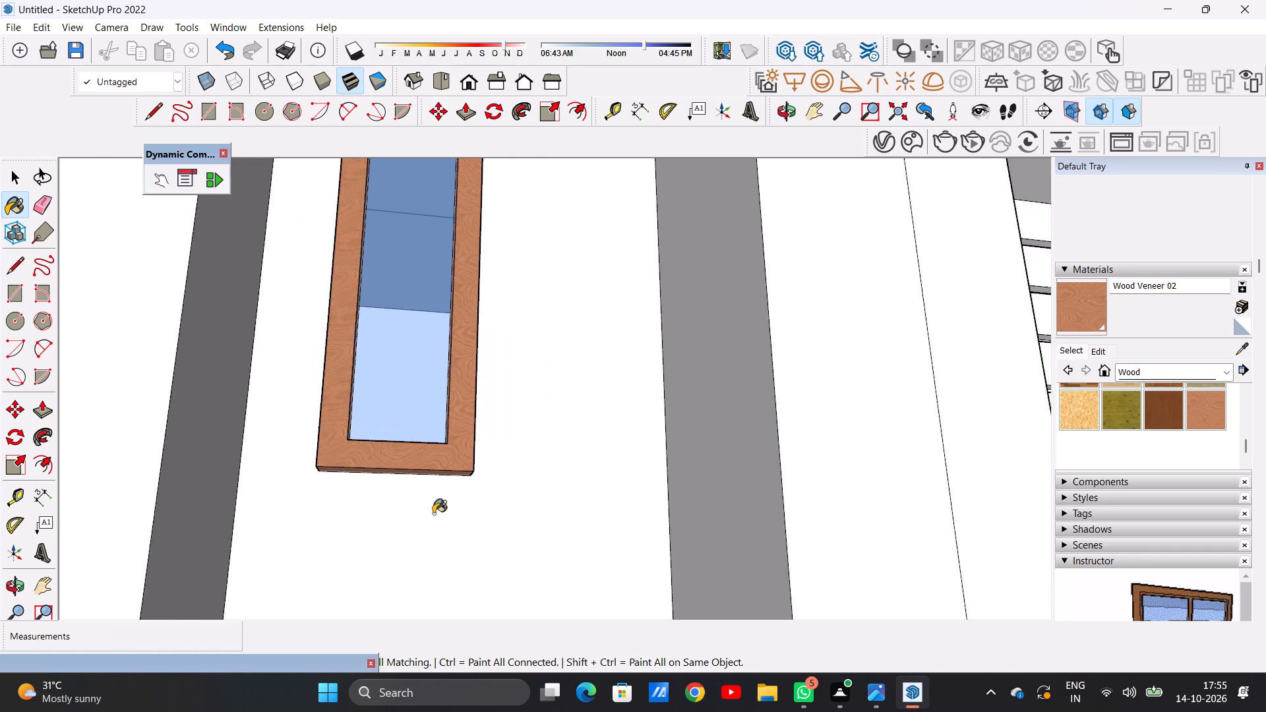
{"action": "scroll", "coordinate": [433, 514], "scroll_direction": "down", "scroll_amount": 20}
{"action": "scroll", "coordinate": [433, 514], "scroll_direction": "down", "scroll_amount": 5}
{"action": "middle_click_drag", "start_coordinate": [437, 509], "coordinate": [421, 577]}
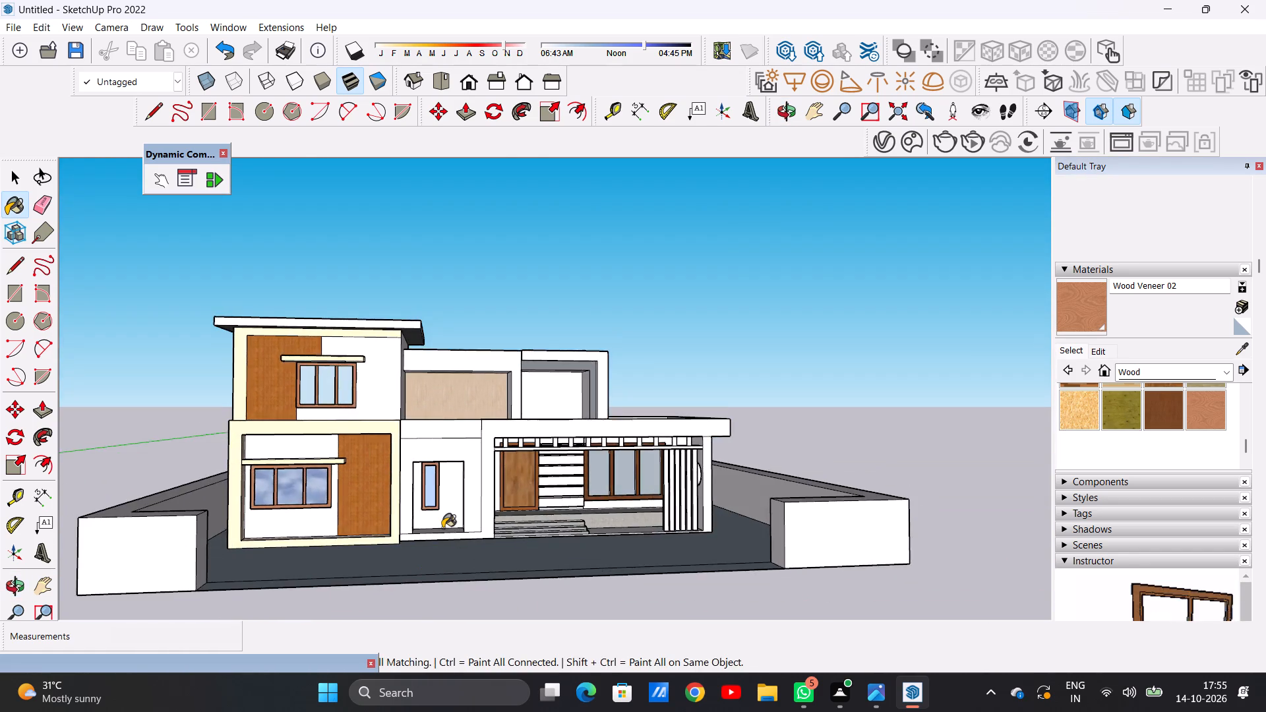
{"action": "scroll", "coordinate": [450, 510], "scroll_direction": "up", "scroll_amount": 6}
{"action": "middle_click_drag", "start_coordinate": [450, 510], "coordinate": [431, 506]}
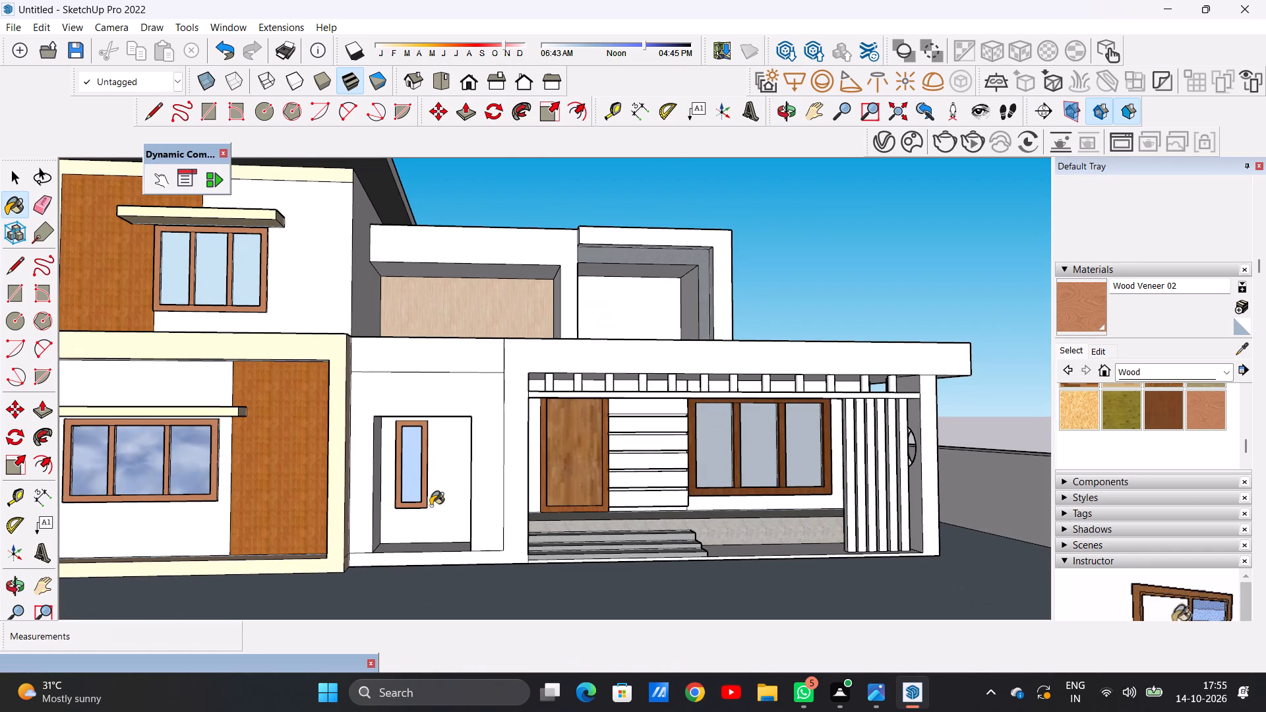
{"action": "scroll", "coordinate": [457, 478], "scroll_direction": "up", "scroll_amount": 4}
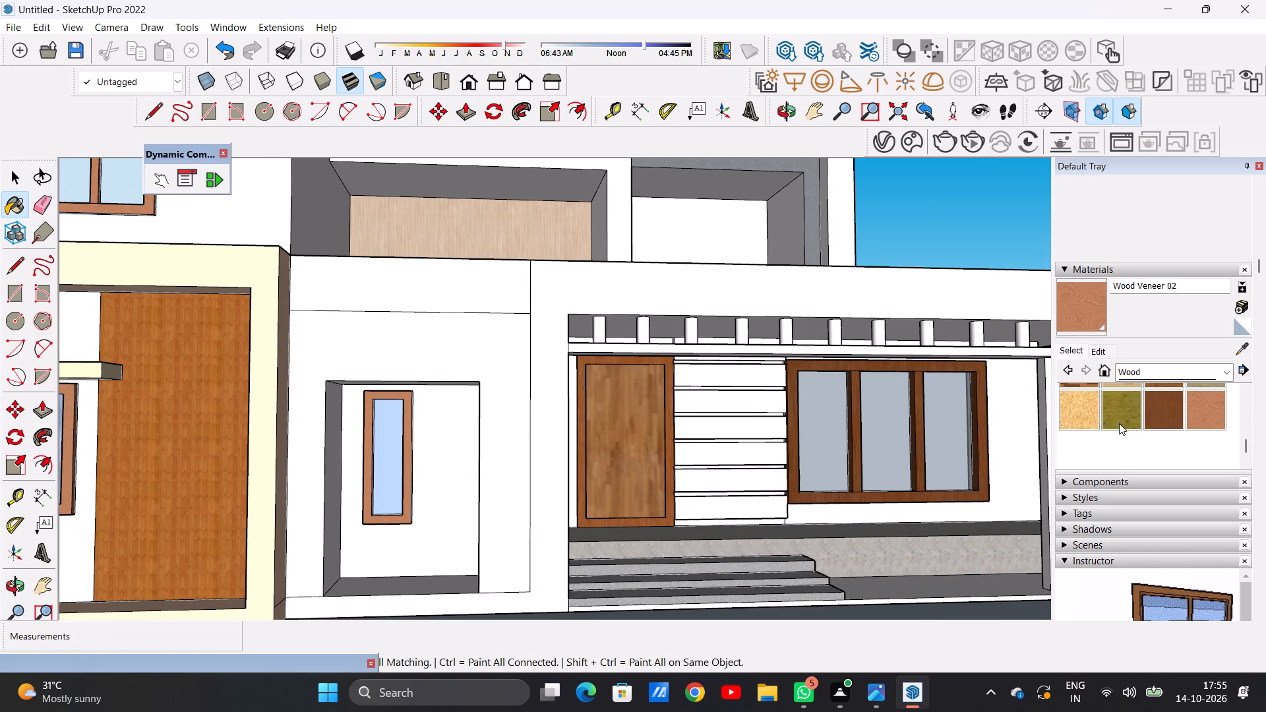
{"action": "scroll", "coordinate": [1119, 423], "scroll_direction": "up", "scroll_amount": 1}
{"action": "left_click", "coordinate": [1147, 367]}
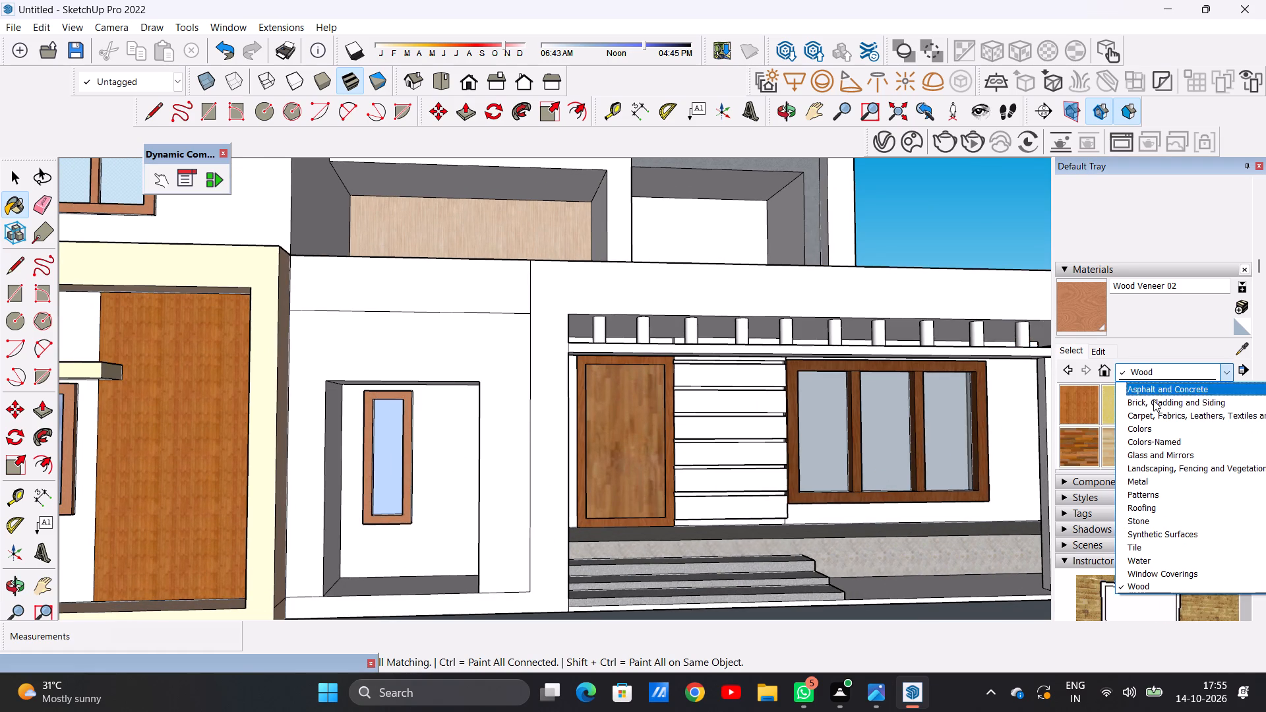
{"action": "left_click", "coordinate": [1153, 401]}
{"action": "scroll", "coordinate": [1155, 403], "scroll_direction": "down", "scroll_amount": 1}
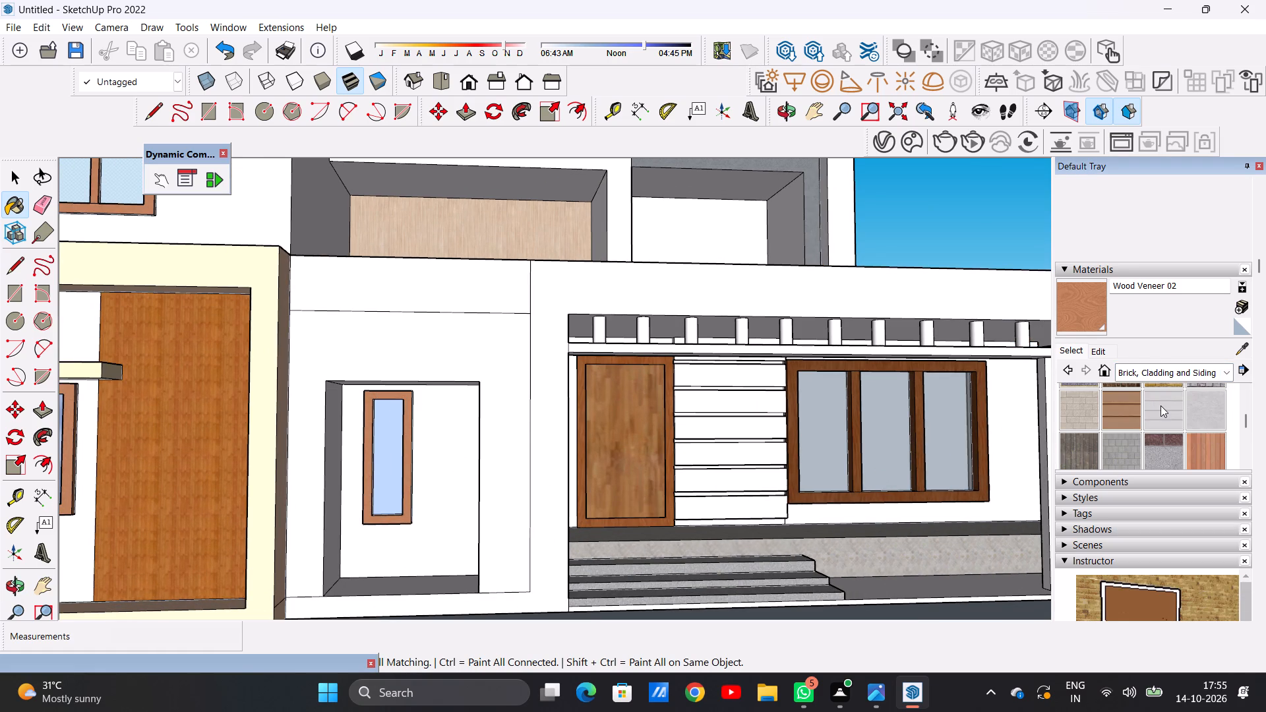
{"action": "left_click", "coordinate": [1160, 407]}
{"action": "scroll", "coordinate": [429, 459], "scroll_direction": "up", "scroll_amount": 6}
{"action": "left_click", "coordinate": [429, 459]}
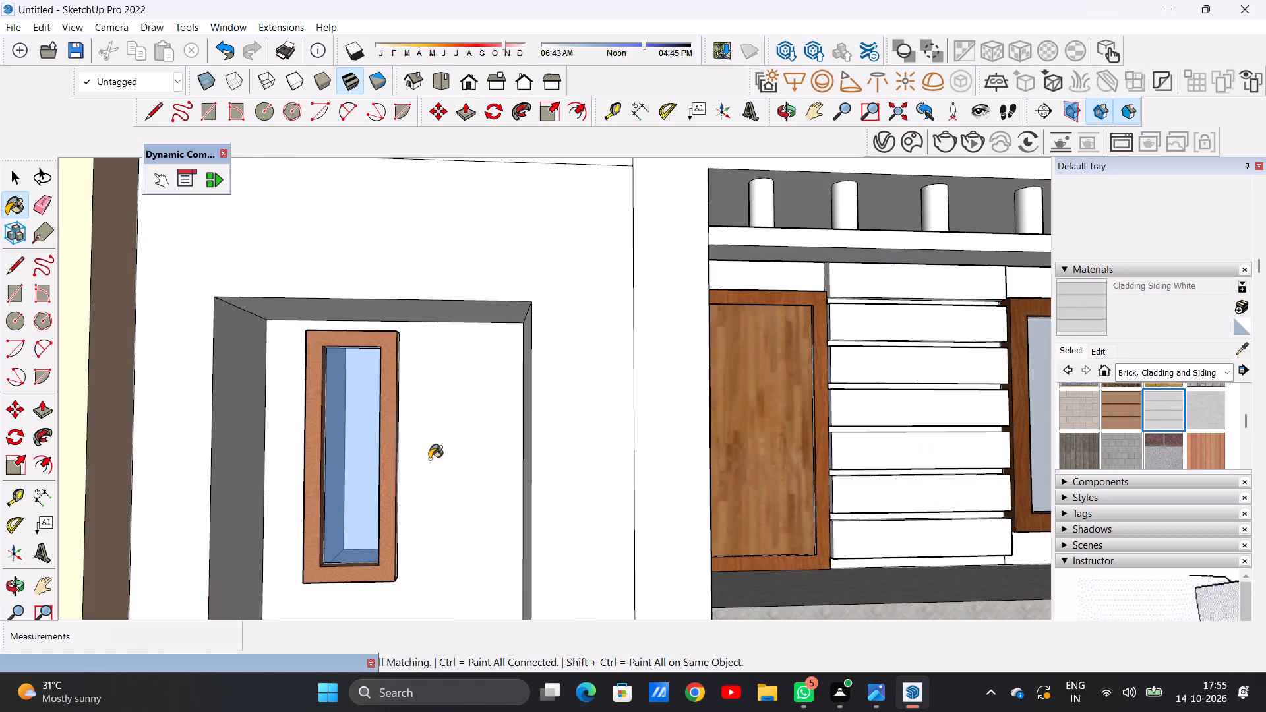
Repaint the recess wall around the narrow window with Concrete Block 8x8 Gray.
{"action": "scroll", "coordinate": [443, 476], "scroll_direction": "up", "scroll_amount": 6}
{"action": "scroll", "coordinate": [443, 477], "scroll_direction": "down", "scroll_amount": 13}
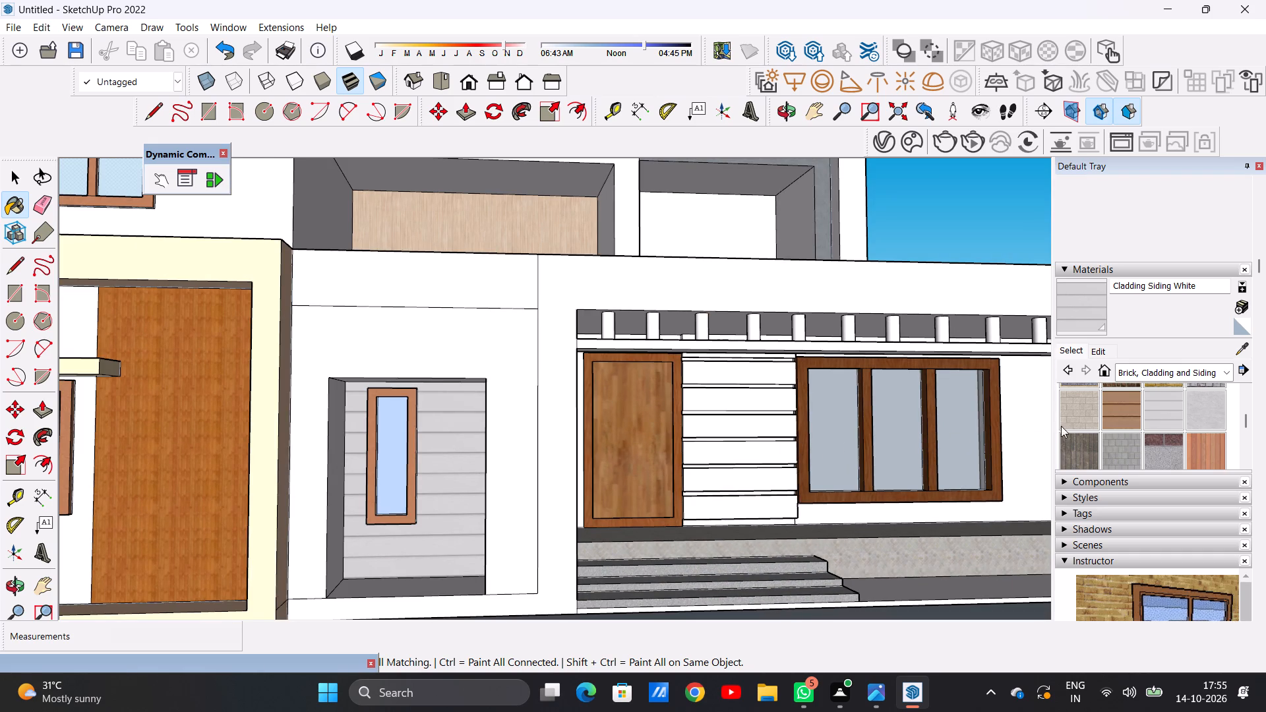
{"action": "left_click", "coordinate": [1134, 448]}
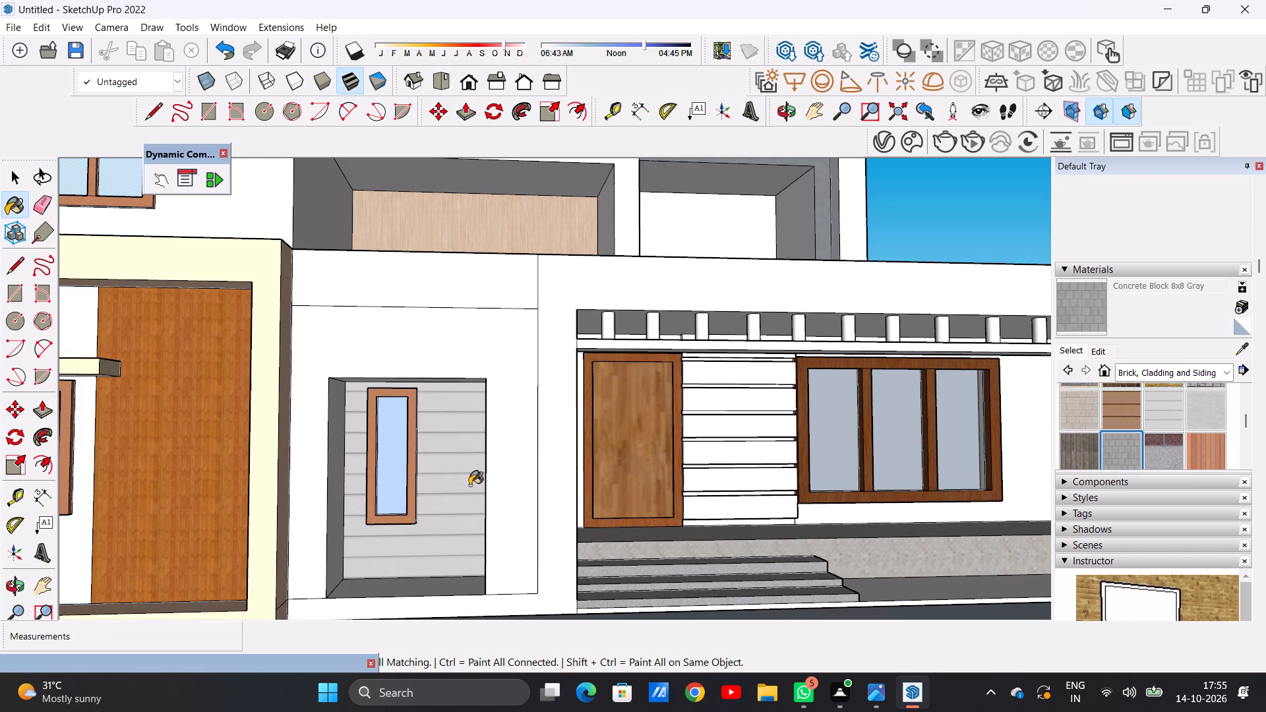
{"action": "left_click", "coordinate": [469, 485]}
{"action": "scroll", "coordinate": [431, 497], "scroll_direction": "up", "scroll_amount": 8}
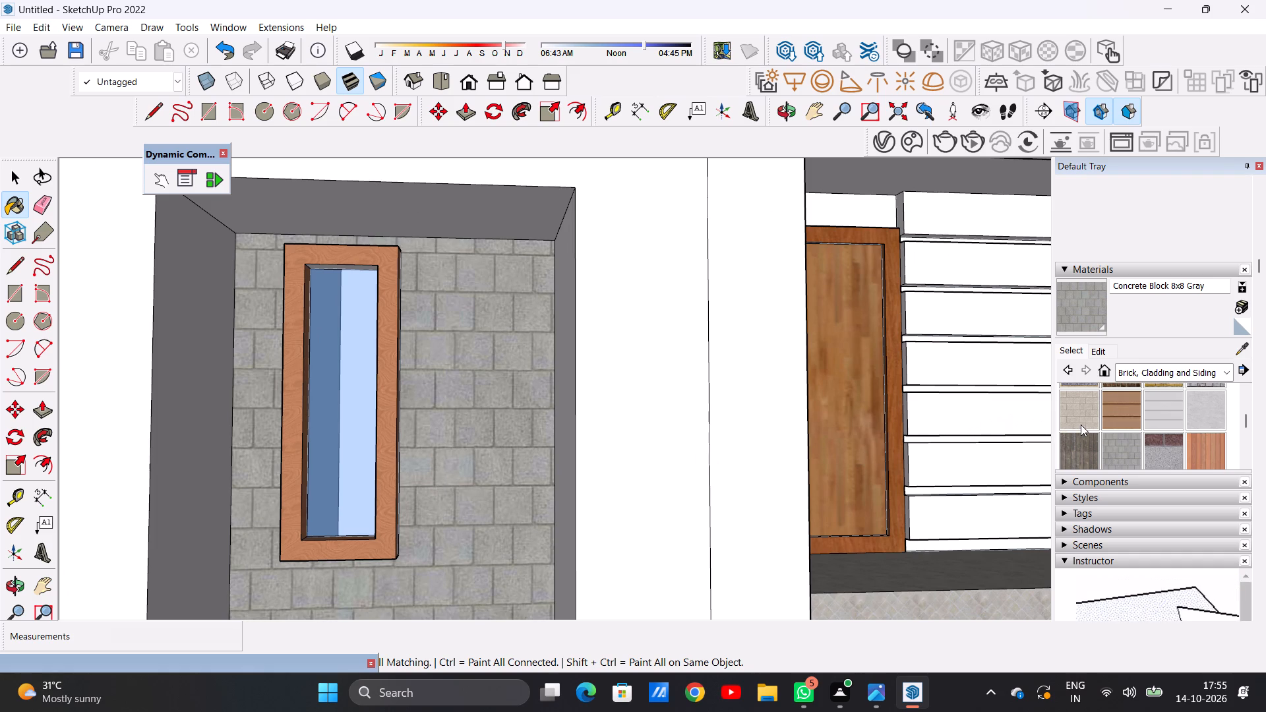
{"action": "scroll", "coordinate": [1086, 425], "scroll_direction": "up", "scroll_amount": 1}
{"action": "scroll", "coordinate": [1090, 425], "scroll_direction": "down", "scroll_amount": 1}
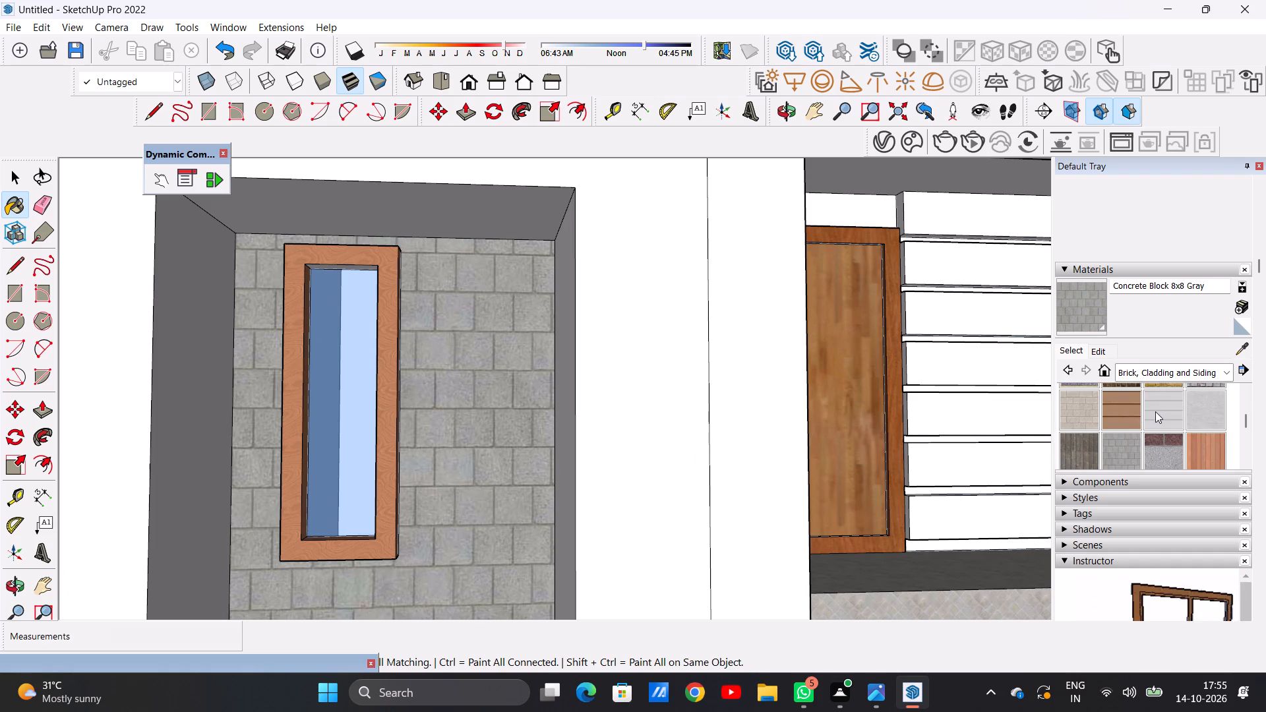
Repaint the recess wall around the narrow window with Cladding Siding White.
{"action": "left_click", "coordinate": [1155, 411]}
{"action": "left_click", "coordinate": [483, 479]}
{"action": "scroll", "coordinate": [481, 484], "scroll_direction": "up", "scroll_amount": 7}
{"action": "scroll", "coordinate": [458, 446], "scroll_direction": "down", "scroll_amount": 6}
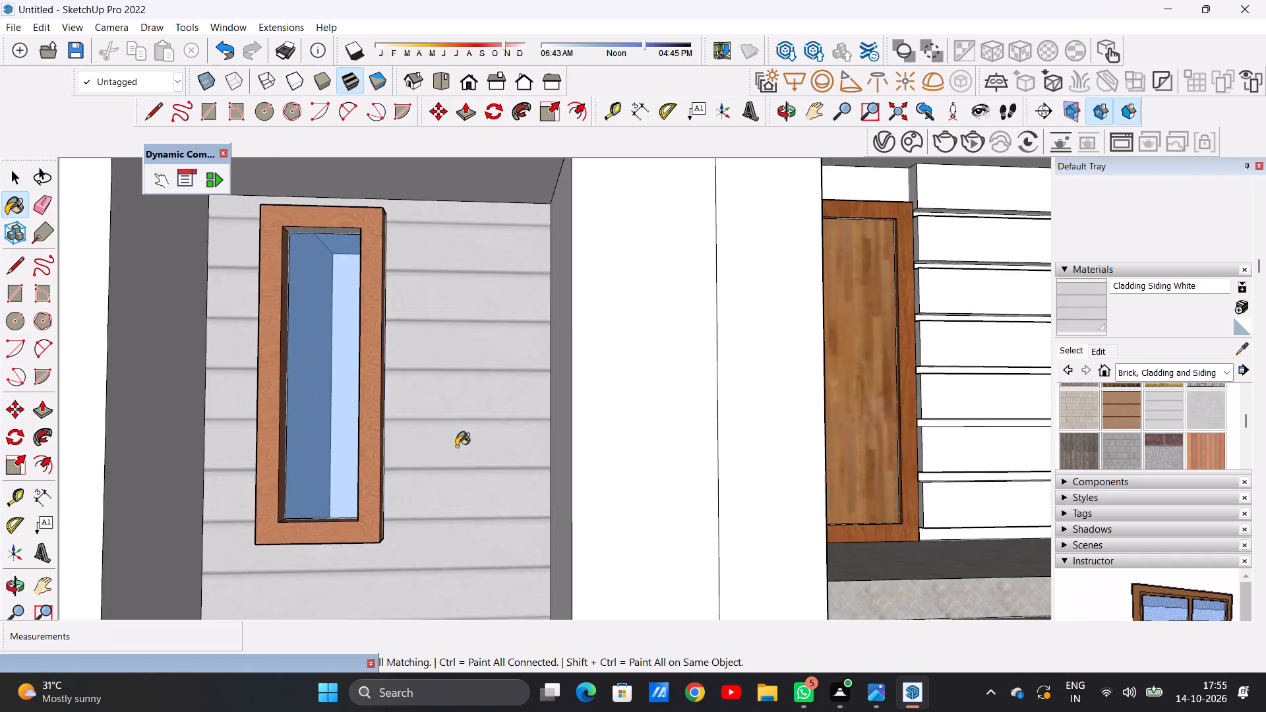
{"action": "scroll", "coordinate": [456, 446], "scroll_direction": "down", "scroll_amount": 15}
{"action": "scroll", "coordinate": [437, 523], "scroll_direction": "up", "scroll_amount": 5}
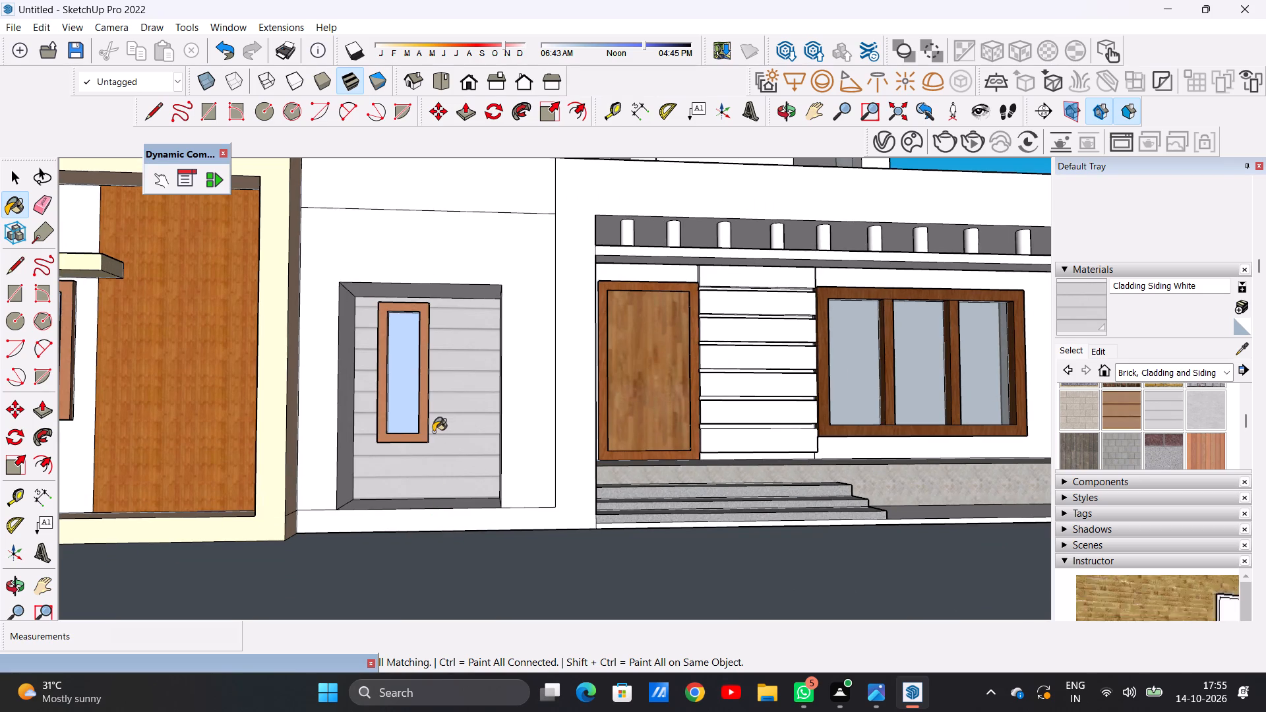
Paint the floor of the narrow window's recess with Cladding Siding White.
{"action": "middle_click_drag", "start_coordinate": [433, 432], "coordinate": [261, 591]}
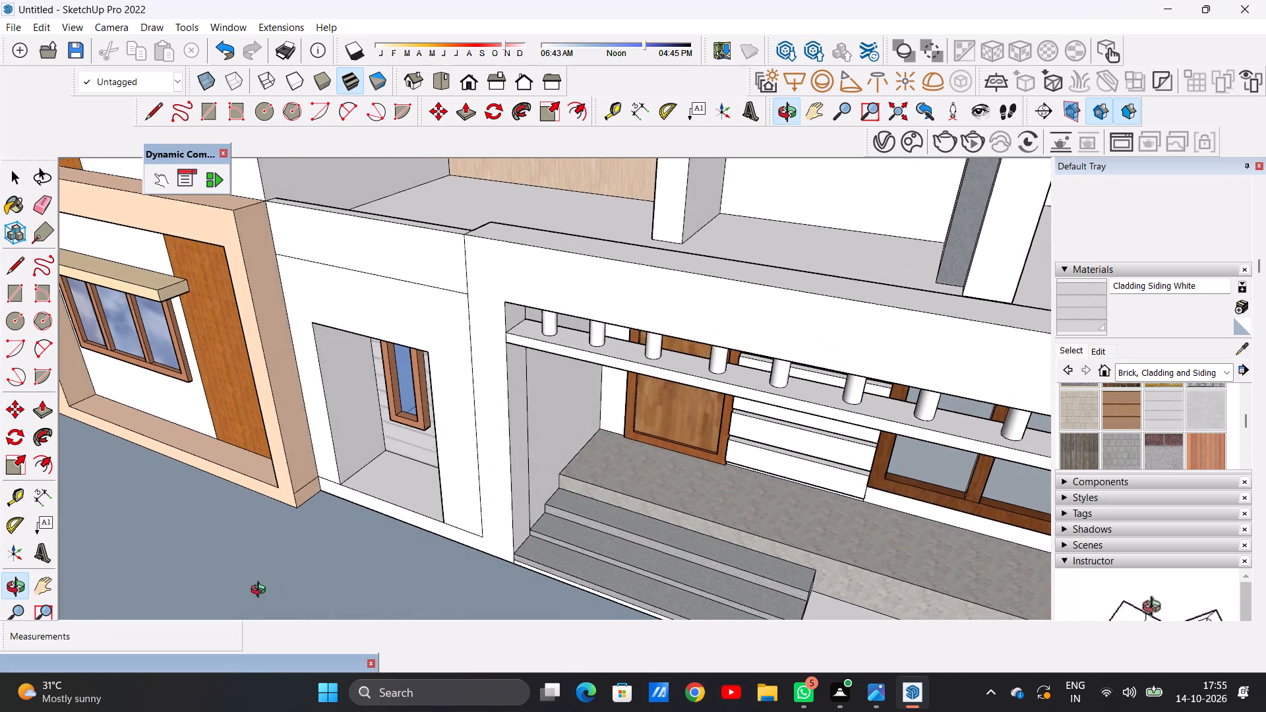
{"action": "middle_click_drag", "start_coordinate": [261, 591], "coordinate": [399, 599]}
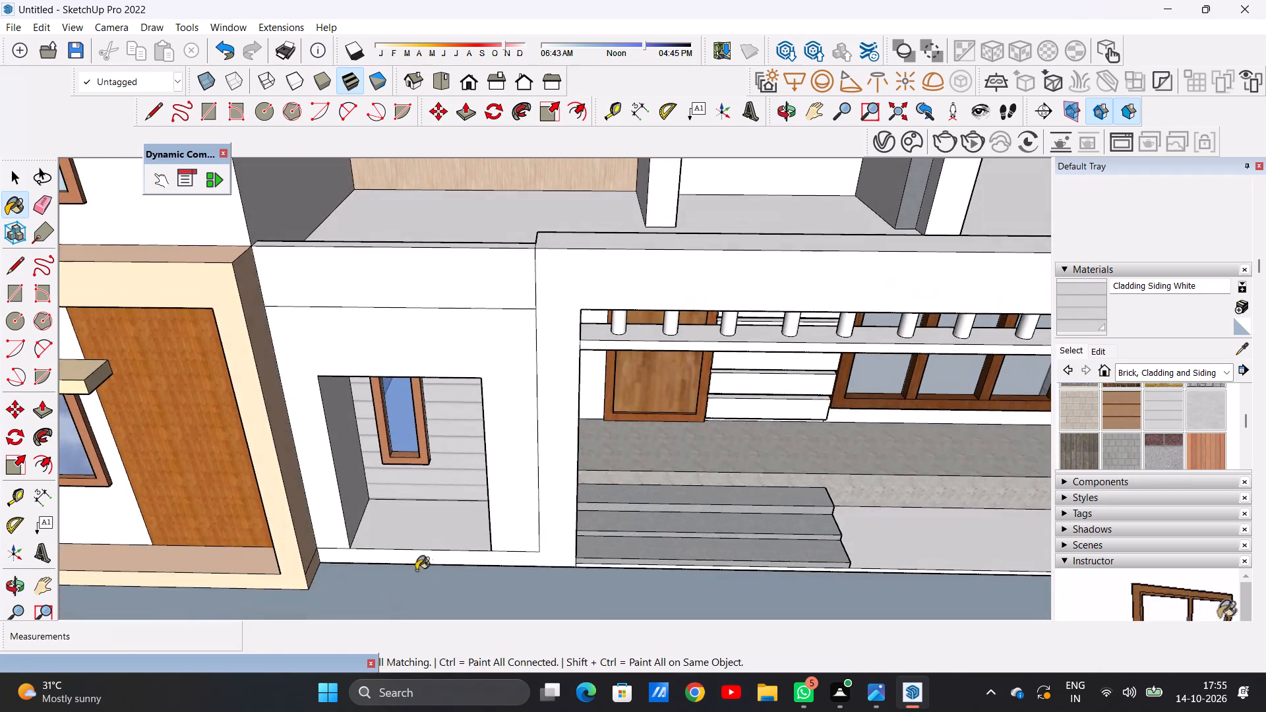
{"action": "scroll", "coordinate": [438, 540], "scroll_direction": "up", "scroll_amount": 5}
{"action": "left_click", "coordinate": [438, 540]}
Examine the clad recess around the narrow window against the rest of the front facade.
{"action": "scroll", "coordinate": [436, 540], "scroll_direction": "down", "scroll_amount": 7}
{"action": "middle_click_drag", "start_coordinate": [442, 562], "coordinate": [416, 488]}
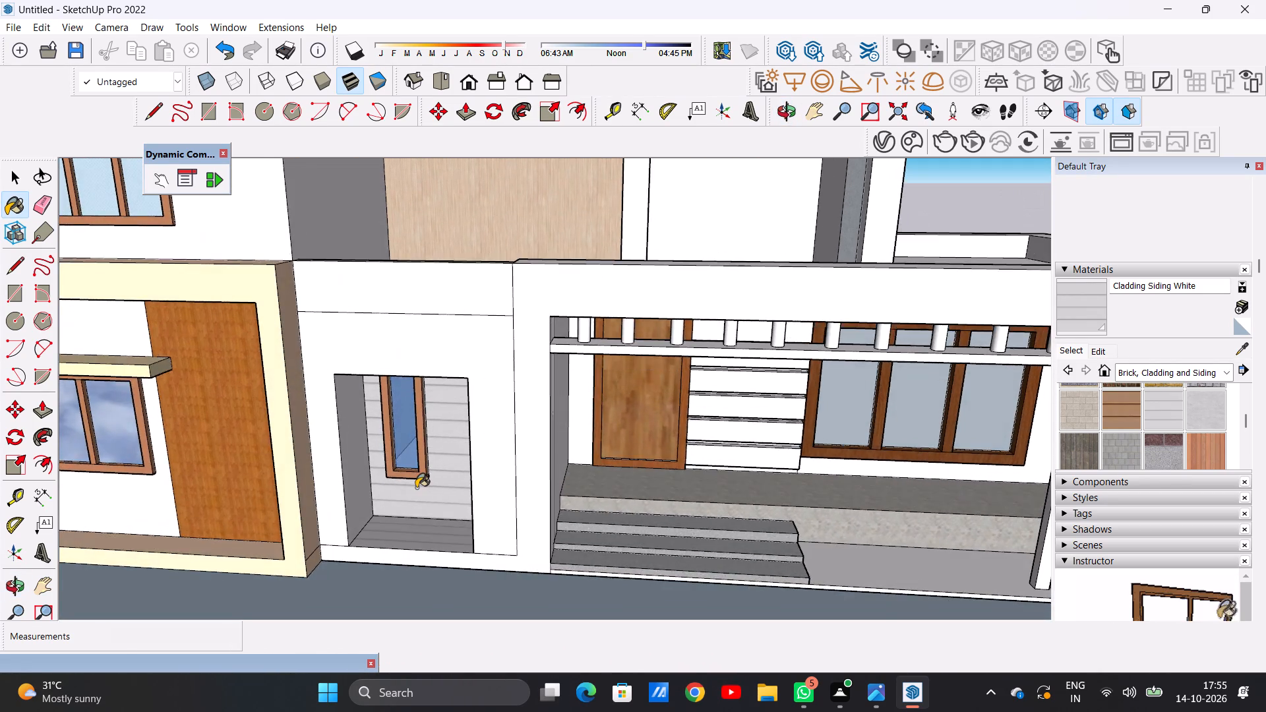
{"action": "scroll", "coordinate": [416, 488], "scroll_direction": "down", "scroll_amount": 7}
{"action": "scroll", "coordinate": [419, 488], "scroll_direction": "up", "scroll_amount": 7}
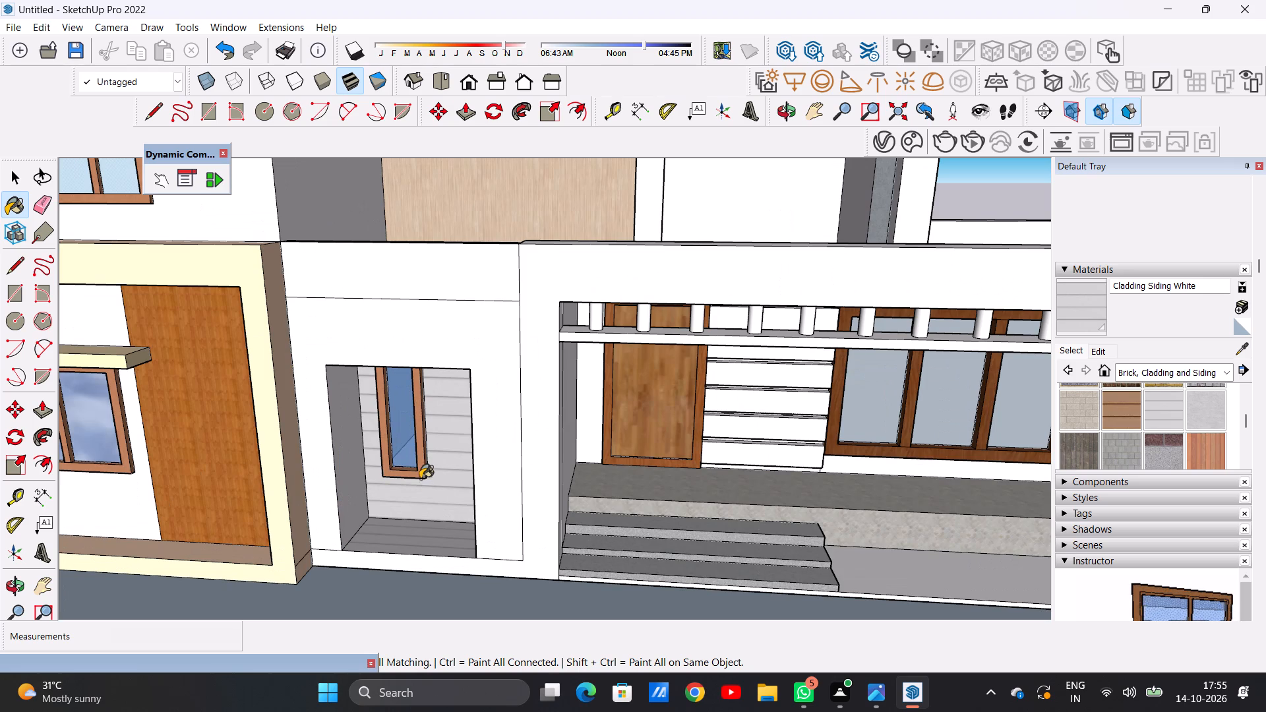
{"action": "scroll", "coordinate": [406, 444], "scroll_direction": "down", "scroll_amount": 3}
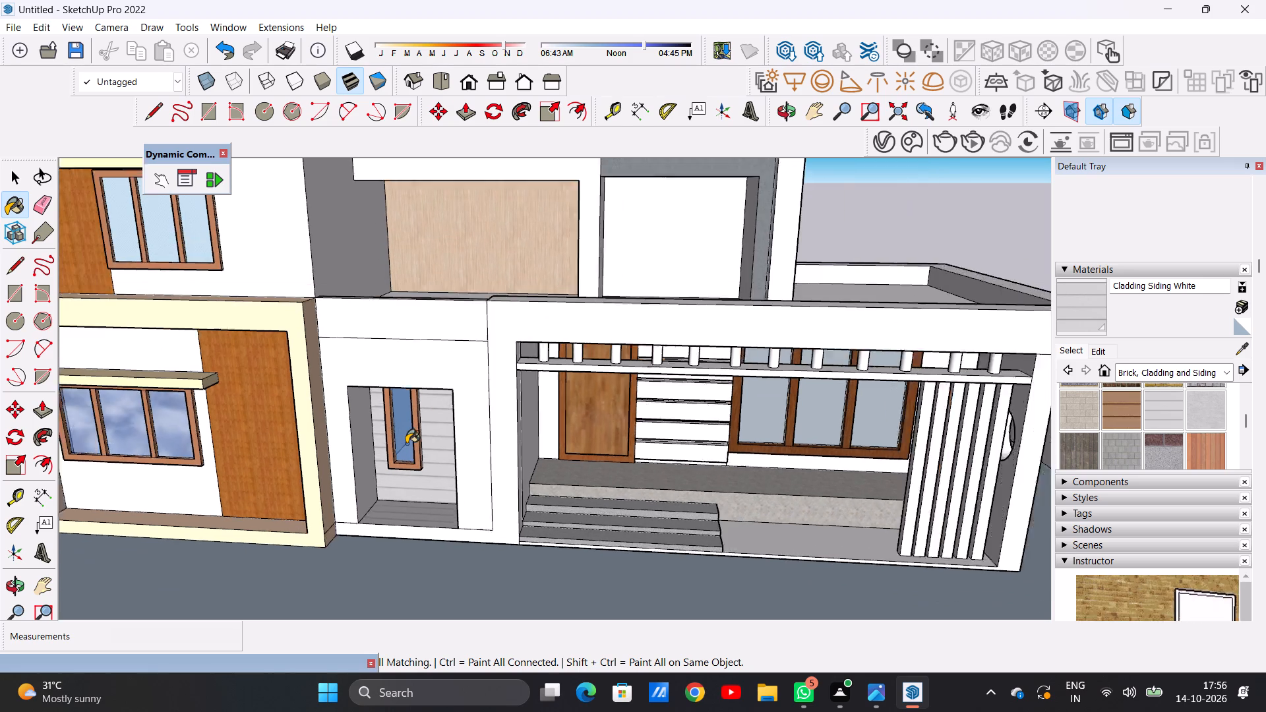
{"action": "scroll", "coordinate": [406, 444], "scroll_direction": "down", "scroll_amount": 6}
{"action": "middle_click_drag", "start_coordinate": [415, 466], "coordinate": [419, 411]}
{"action": "scroll", "coordinate": [408, 419], "scroll_direction": "up", "scroll_amount": 4}
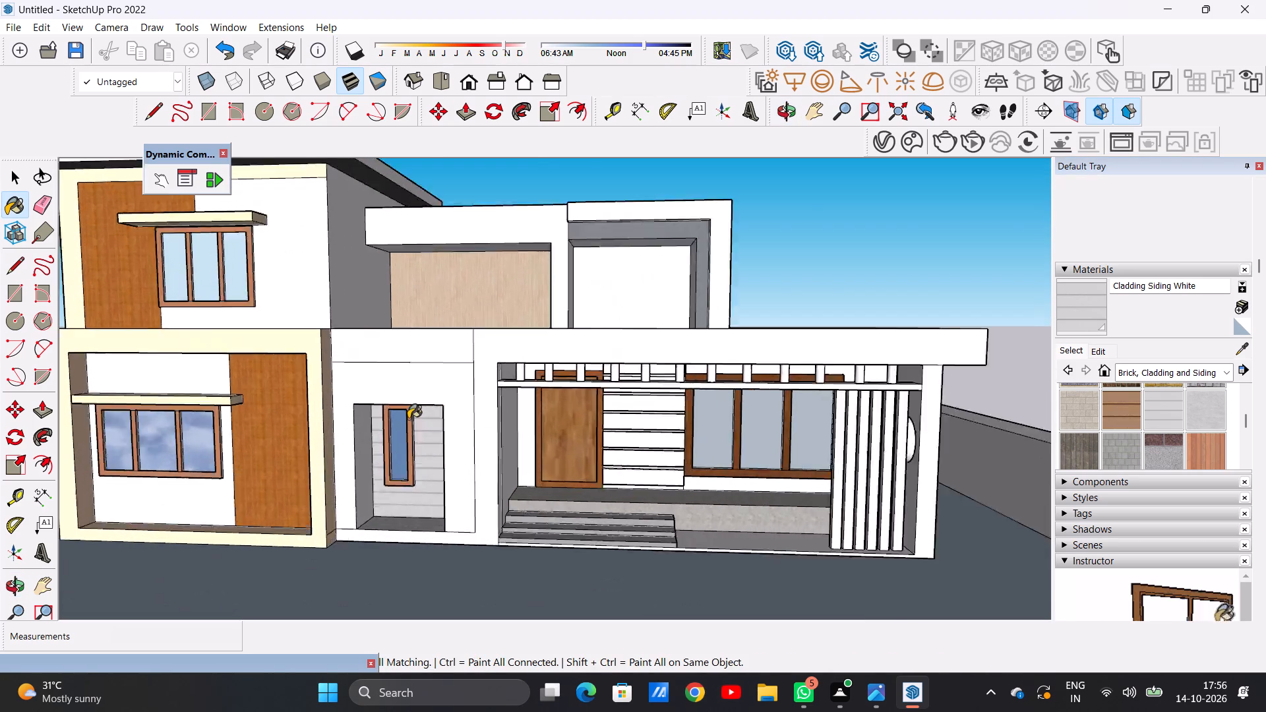
{"action": "scroll", "coordinate": [408, 419], "scroll_direction": "up", "scroll_amount": 8}
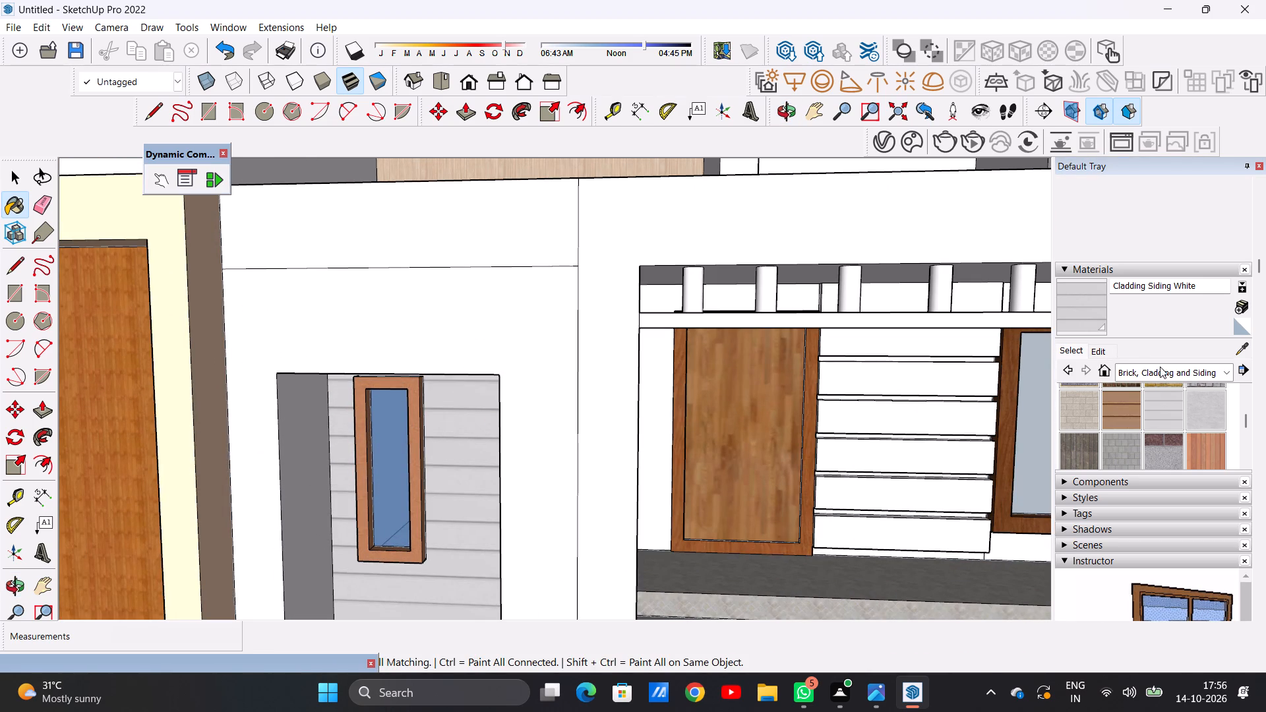
Paint both side reveals of the narrow window's recess with 0012_Bisque from the Colors-Named collection.
{"action": "left_click", "coordinate": [1157, 374]}
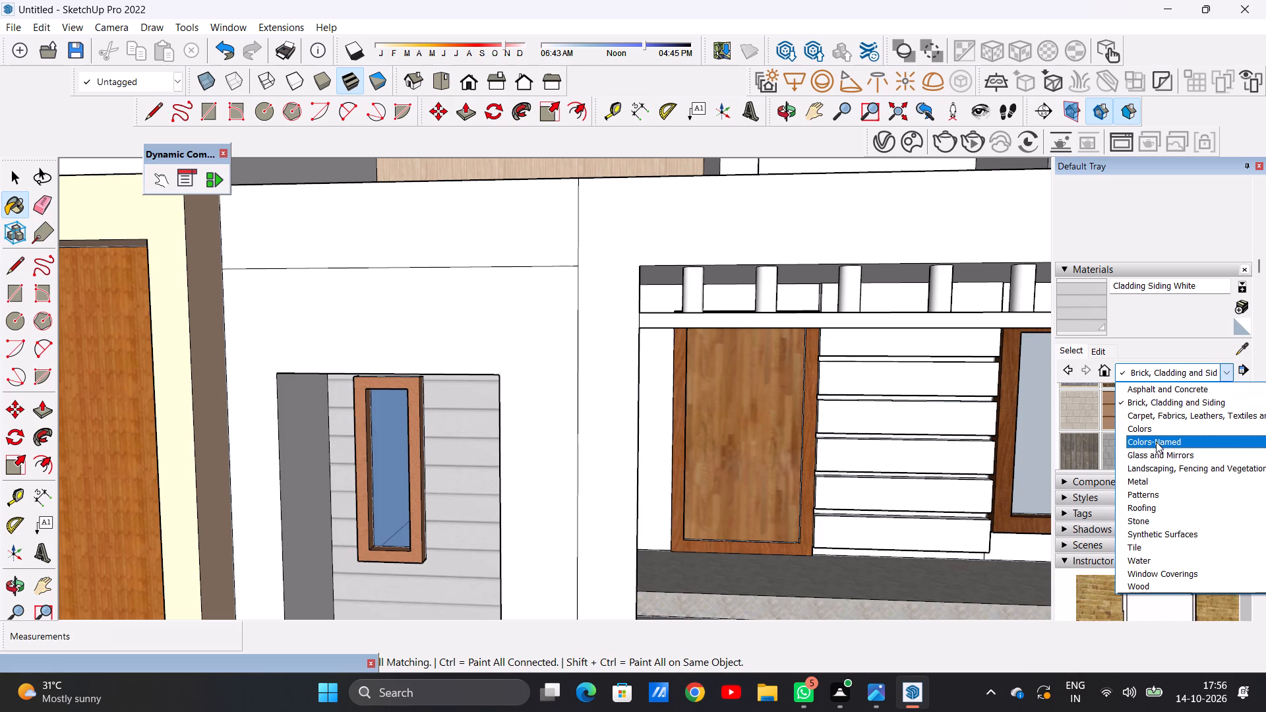
{"action": "left_click", "coordinate": [1156, 442]}
{"action": "scroll", "coordinate": [1167, 424], "scroll_direction": "down", "scroll_amount": 2}
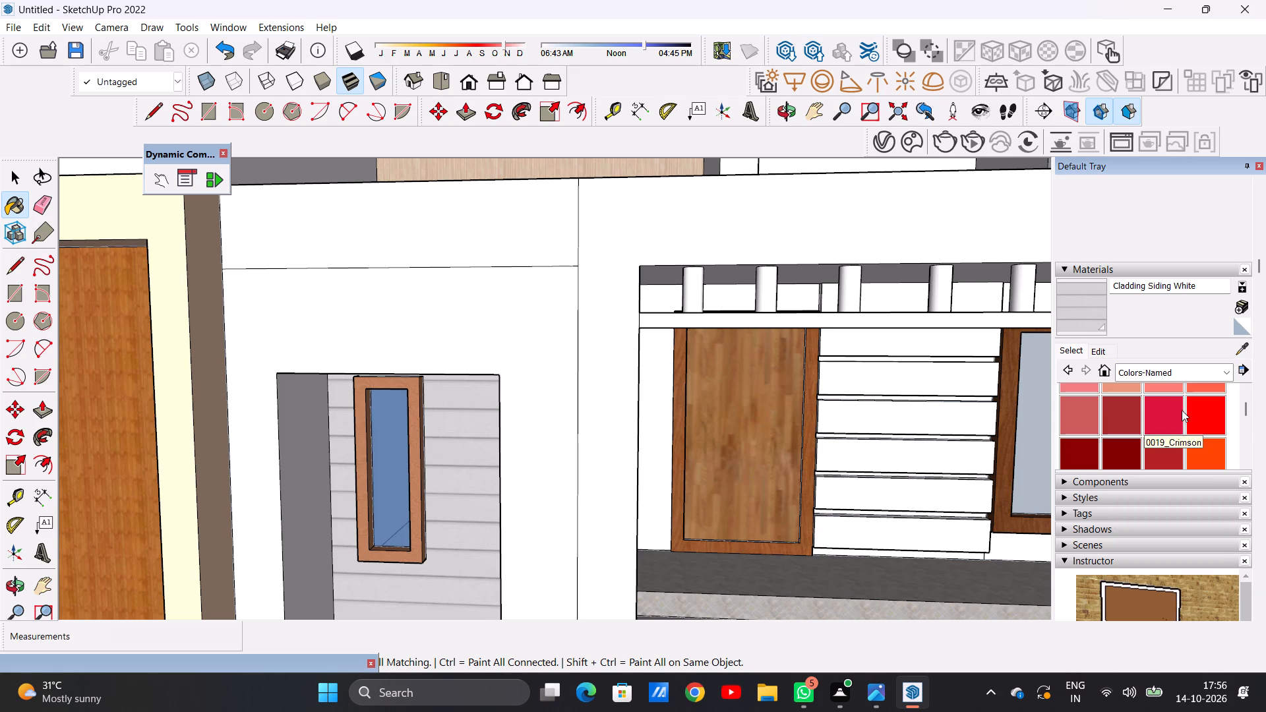
{"action": "scroll", "coordinate": [1182, 409], "scroll_direction": "up", "scroll_amount": 1}
{"action": "left_click", "coordinate": [1208, 397]}
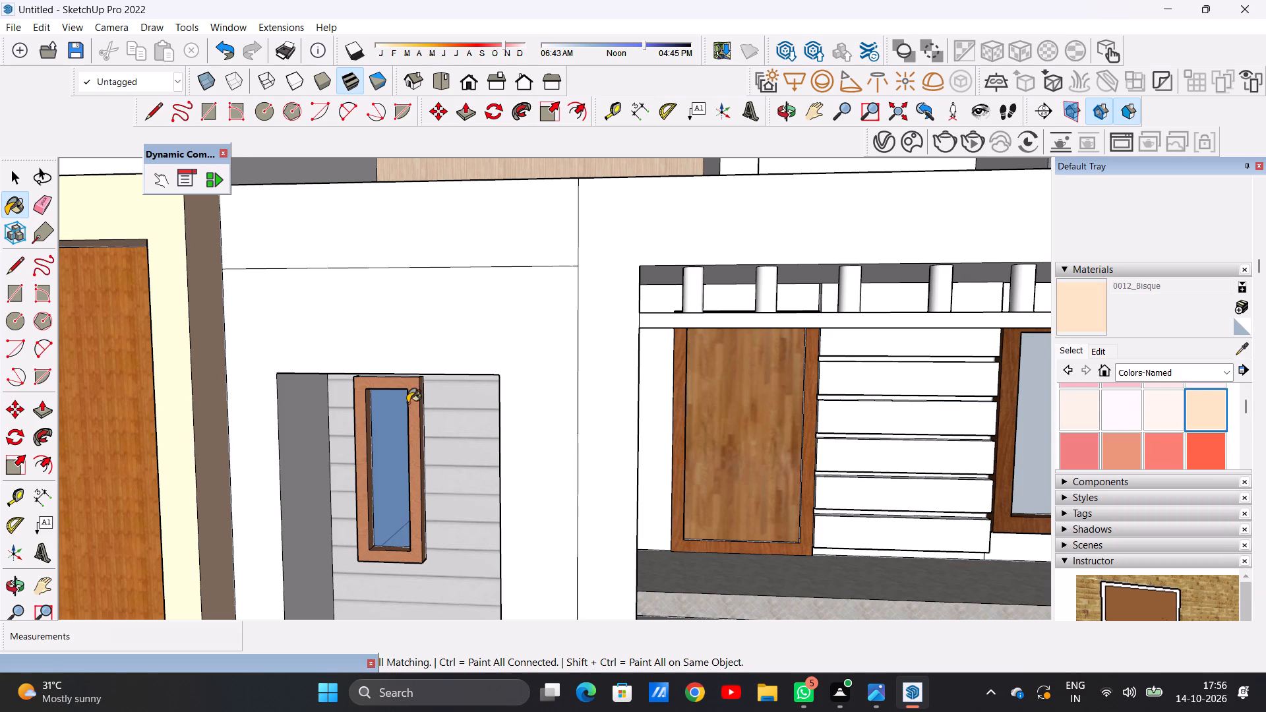
{"action": "scroll", "coordinate": [393, 423], "scroll_direction": "up", "scroll_amount": 6}
{"action": "left_click", "coordinate": [215, 452]}
{"action": "scroll", "coordinate": [404, 426], "scroll_direction": "down", "scroll_amount": 7}
{"action": "middle_click_drag", "start_coordinate": [394, 438], "coordinate": [447, 448]}
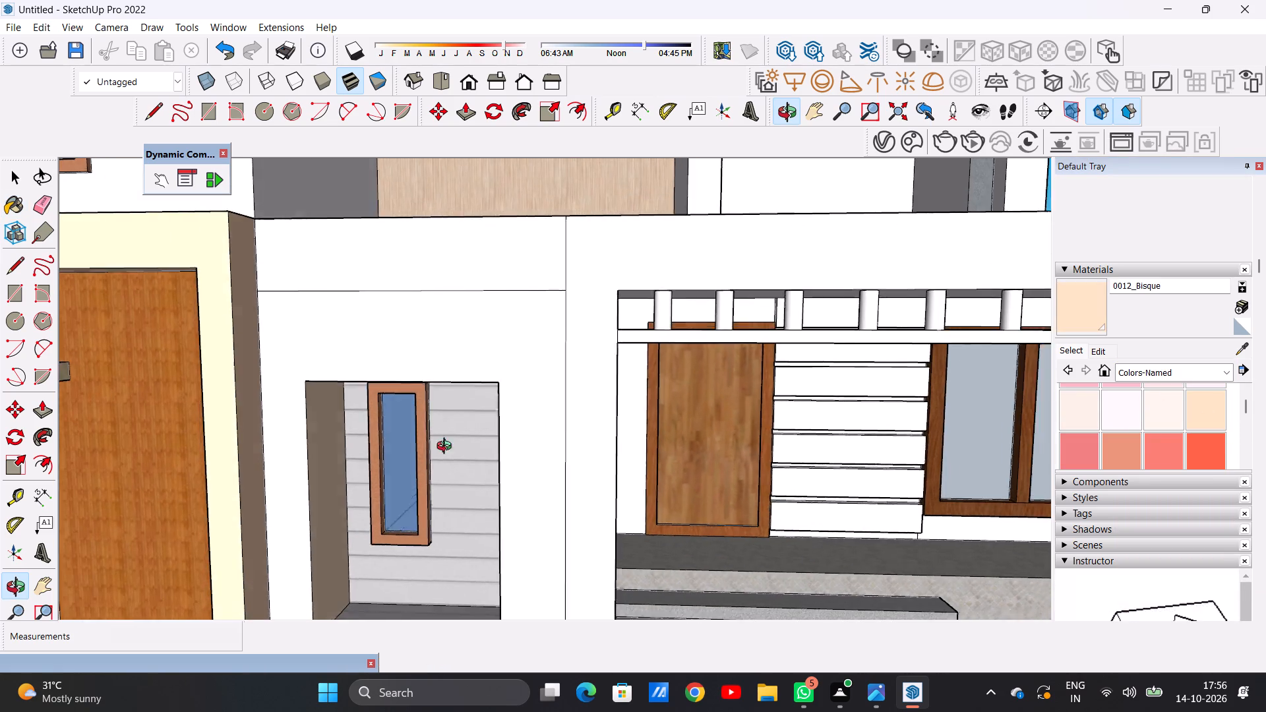
{"action": "middle_click_drag", "start_coordinate": [447, 448], "coordinate": [579, 473]}
{"action": "scroll", "coordinate": [570, 479], "scroll_direction": "up", "scroll_amount": 6}
{"action": "left_click", "coordinate": [569, 479]}
Paint the underside of the top of the narrow window's recess with 0012_Bisque.
{"action": "scroll", "coordinate": [288, 417], "scroll_direction": "down", "scroll_amount": 5}
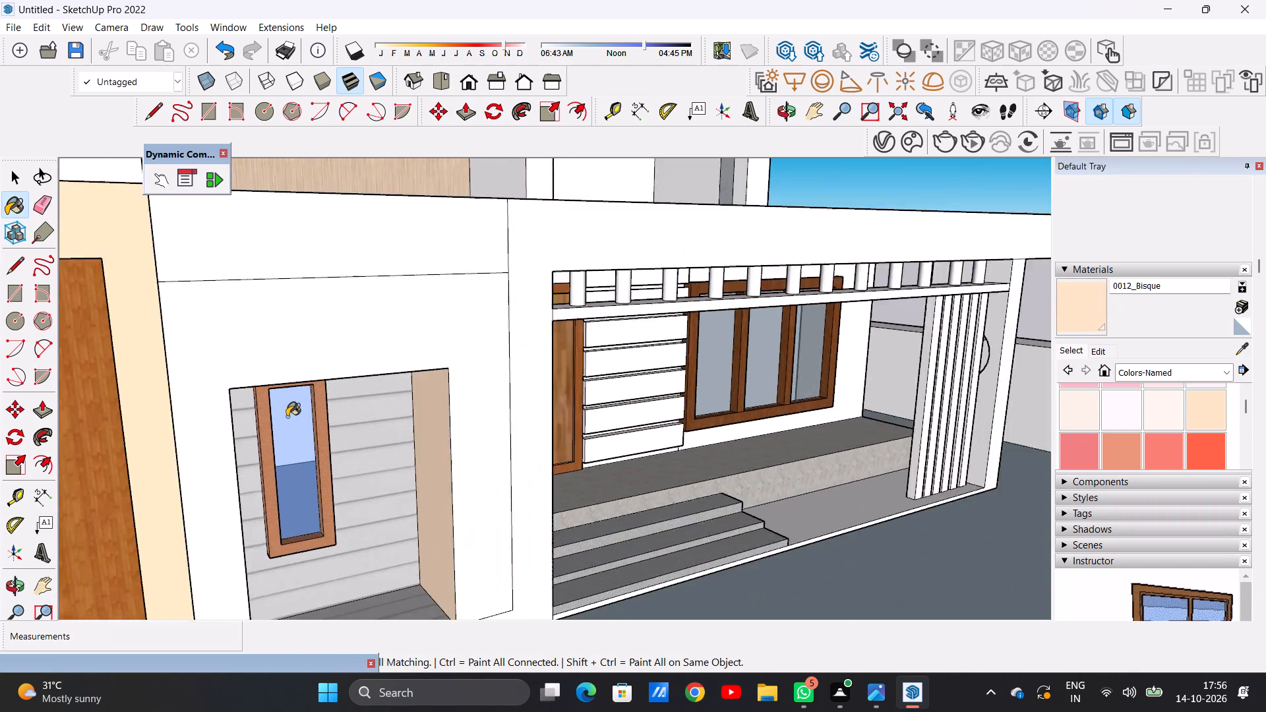
{"action": "scroll", "coordinate": [287, 417], "scroll_direction": "down", "scroll_amount": 7}
{"action": "middle_click_drag", "start_coordinate": [358, 471], "coordinate": [280, 367]}
{"action": "scroll", "coordinate": [286, 336], "scroll_direction": "up", "scroll_amount": 20}
{"action": "left_click", "coordinate": [295, 324]}
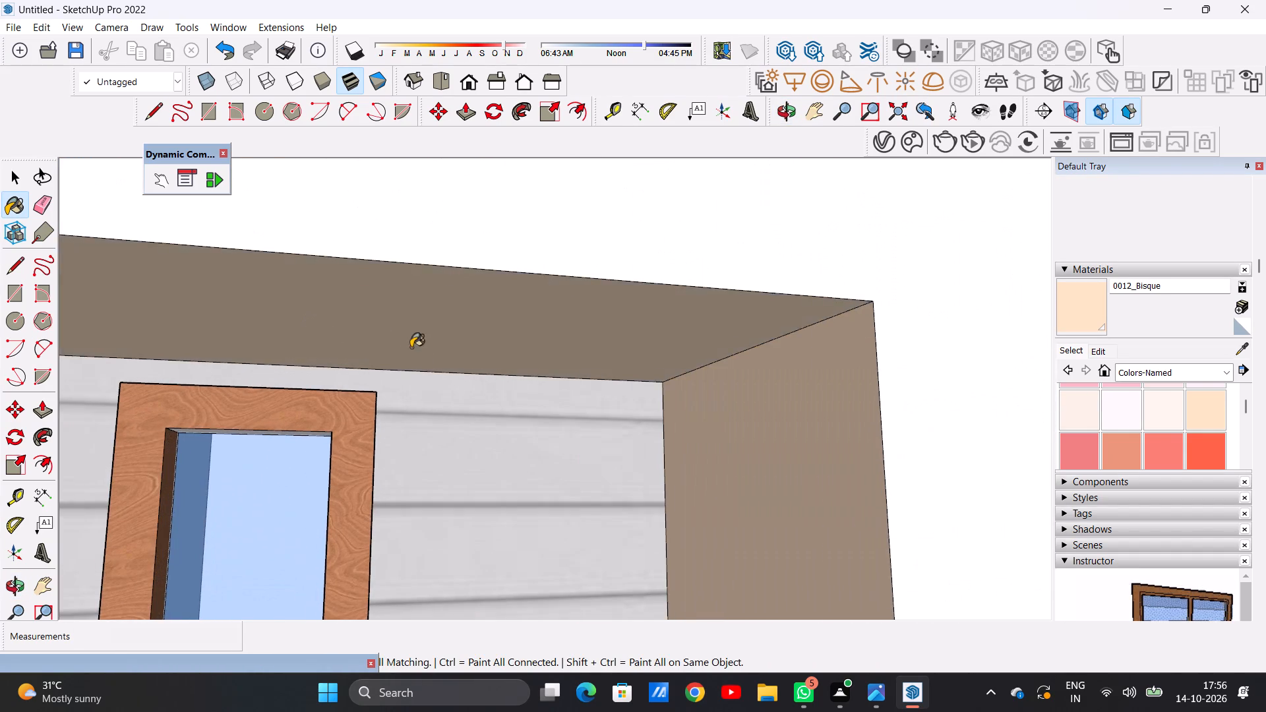
Examine the whole villa's front, comparing the finished recess with the surrounding facade materials.
{"action": "scroll", "coordinate": [412, 367], "scroll_direction": "down", "scroll_amount": 20}
{"action": "scroll", "coordinate": [412, 367], "scroll_direction": "down", "scroll_amount": 1}
{"action": "middle_click_drag", "start_coordinate": [400, 390], "coordinate": [377, 468]}
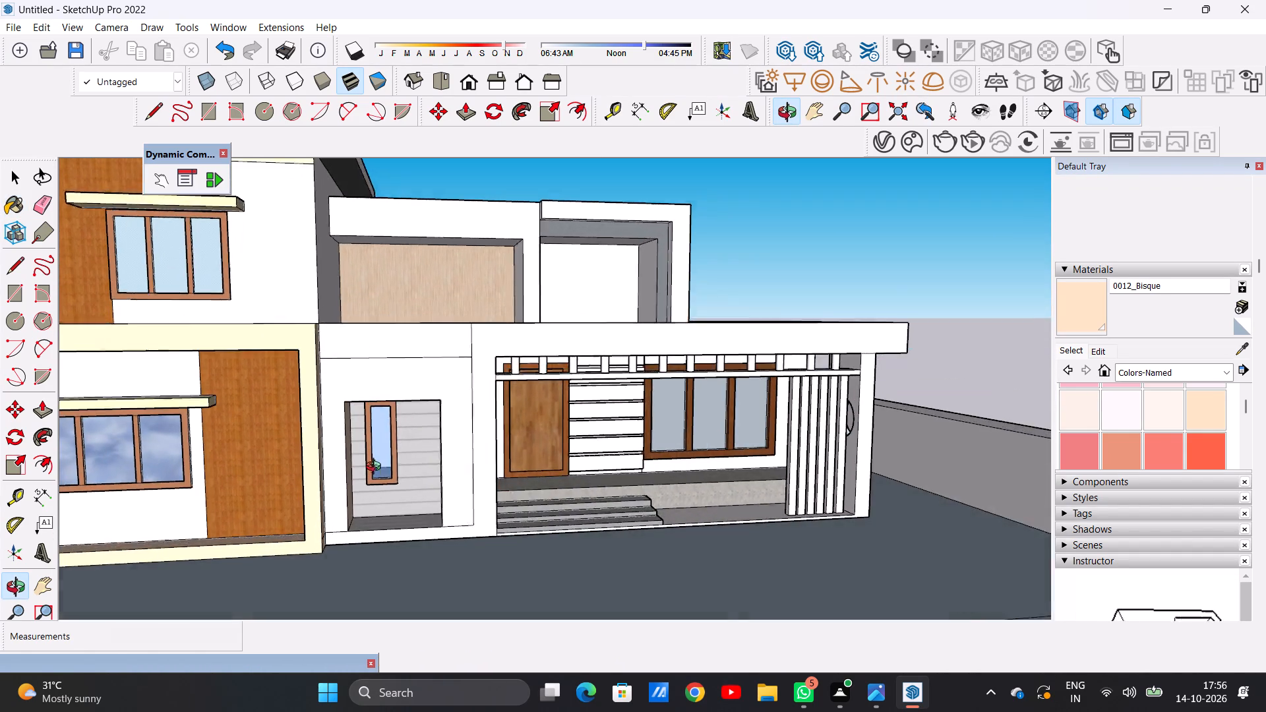
{"action": "middle_click_drag", "start_coordinate": [377, 468], "coordinate": [381, 490]}
{"action": "scroll", "coordinate": [413, 405], "scroll_direction": "down", "scroll_amount": 3}
{"action": "middle_click_drag", "start_coordinate": [454, 452], "coordinate": [418, 436]}
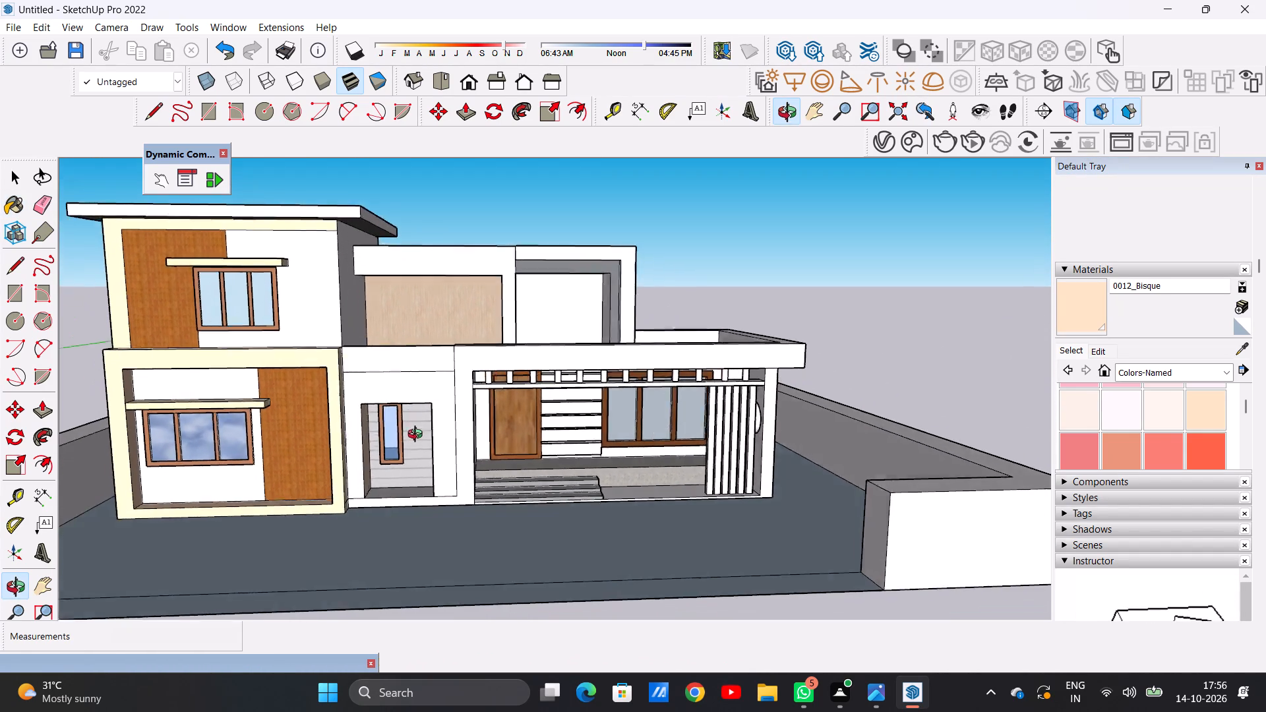
{"action": "middle_click_drag", "start_coordinate": [418, 436], "coordinate": [381, 438]}
{"action": "scroll", "coordinate": [423, 408], "scroll_direction": "down", "scroll_amount": 4}
{"action": "scroll", "coordinate": [337, 398], "scroll_direction": "up", "scroll_amount": 11}
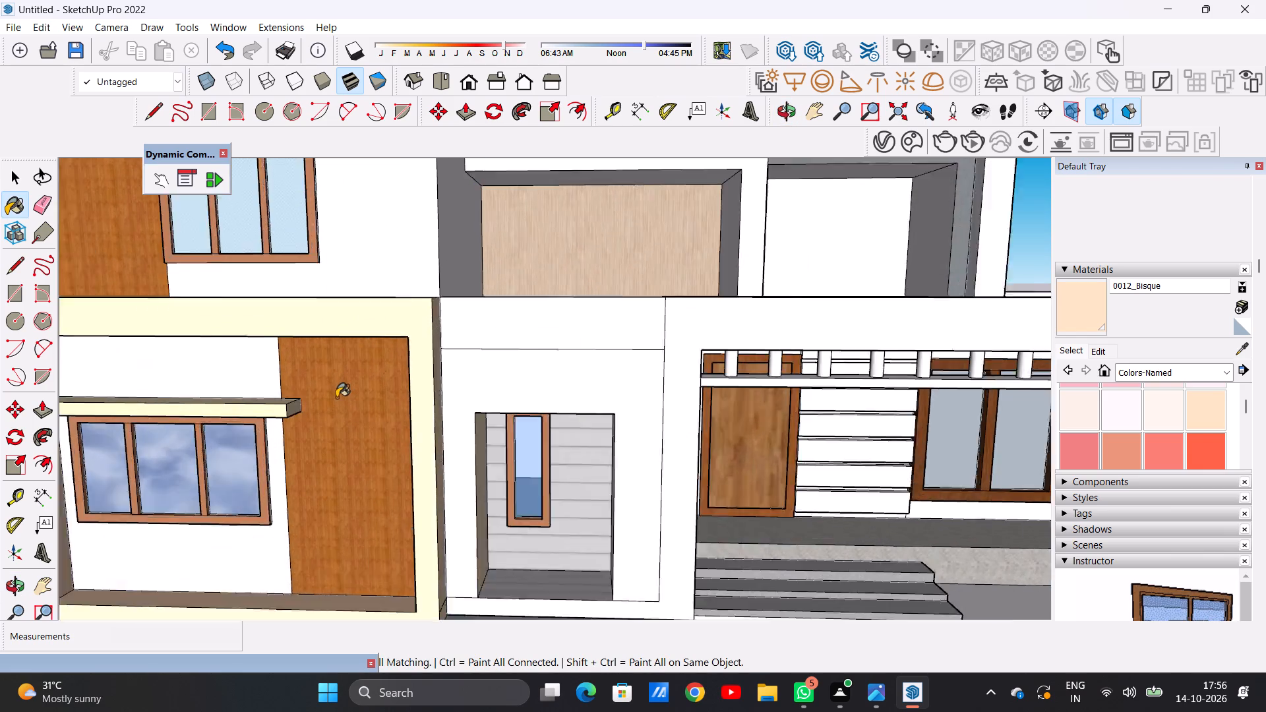
{"action": "scroll", "coordinate": [336, 398], "scroll_direction": "up", "scroll_amount": 8}
{"action": "middle_click_drag", "start_coordinate": [291, 404], "coordinate": [178, 427]}
{"action": "scroll", "coordinate": [520, 336], "scroll_direction": "down", "scroll_amount": 20}
{"action": "scroll", "coordinate": [524, 350], "scroll_direction": "down", "scroll_amount": 2}
{"action": "middle_click_drag", "start_coordinate": [526, 370], "coordinate": [569, 367]}
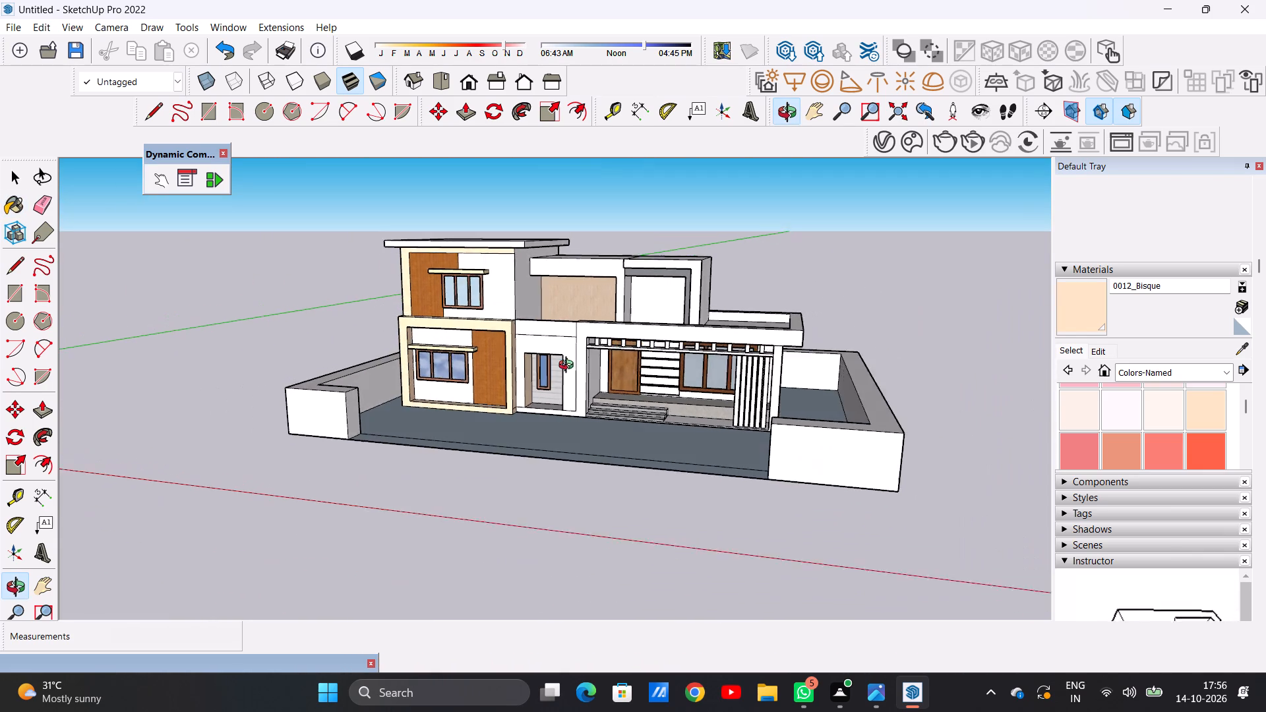
{"action": "middle_click_drag", "start_coordinate": [569, 367], "coordinate": [586, 363]}
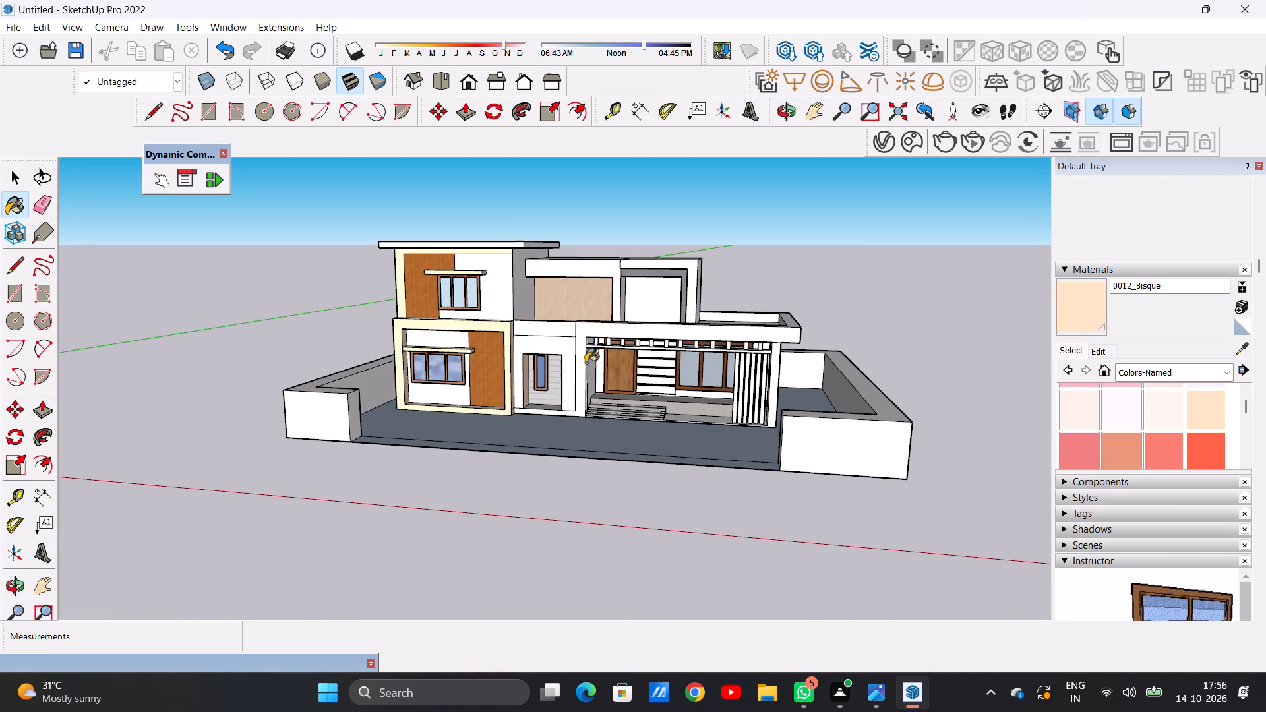
{"action": "scroll", "coordinate": [586, 363], "scroll_direction": "down", "scroll_amount": 2}
{"action": "scroll", "coordinate": [515, 314], "scroll_direction": "up", "scroll_amount": 5}
{"action": "scroll", "coordinate": [515, 314], "scroll_direction": "down", "scroll_amount": 1}
{"action": "scroll", "coordinate": [515, 314], "scroll_direction": "up", "scroll_amount": 3}
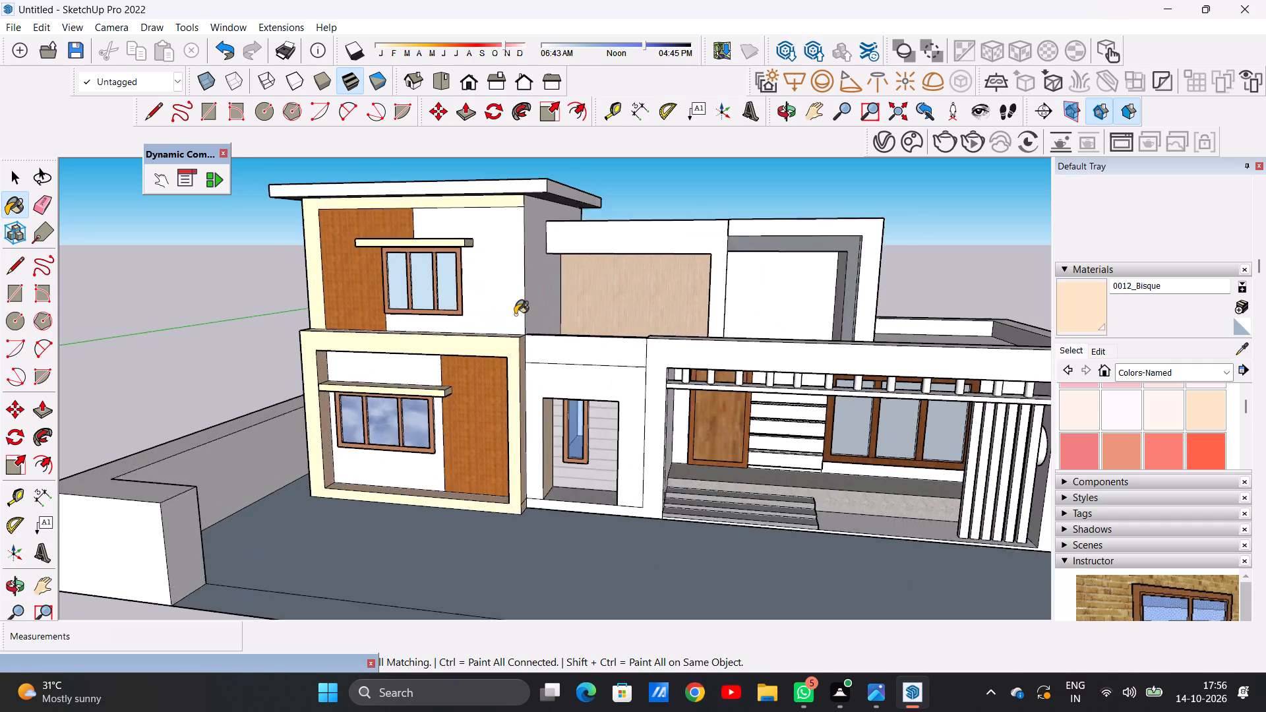
{"action": "scroll", "coordinate": [515, 314], "scroll_direction": "up", "scroll_amount": 1}
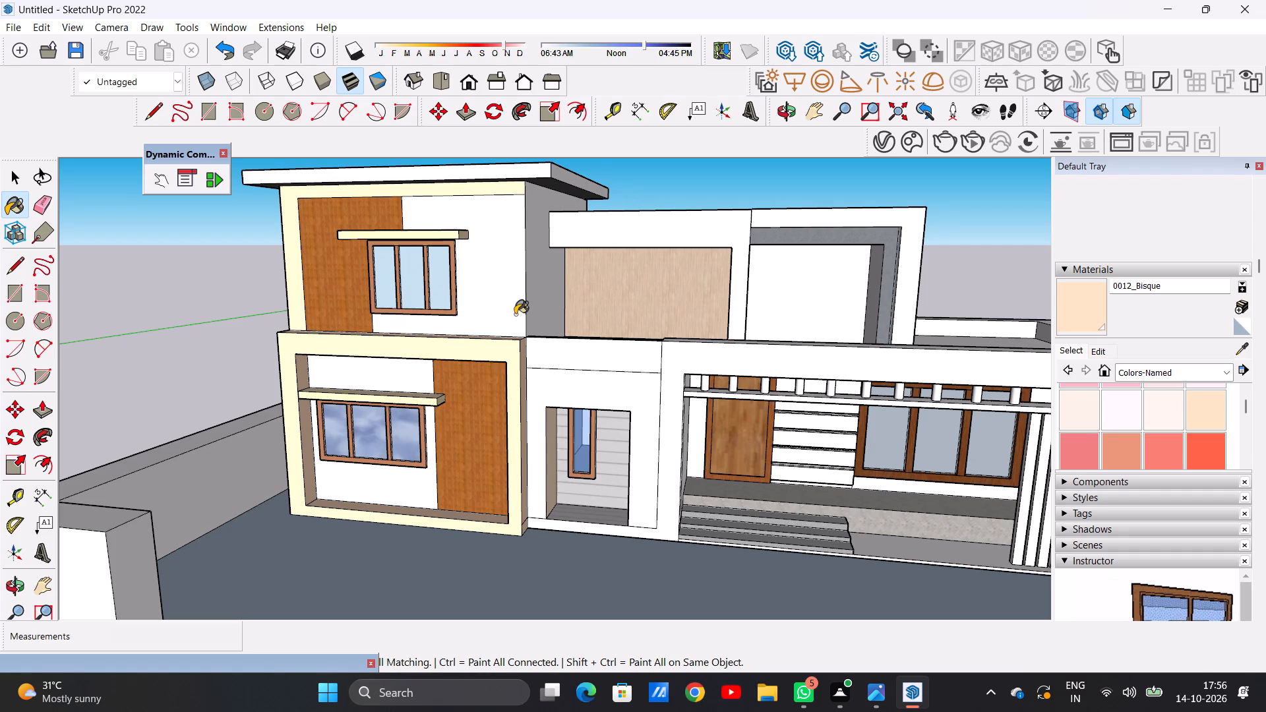
{"action": "scroll", "coordinate": [471, 372], "scroll_direction": "down", "scroll_amount": 6}
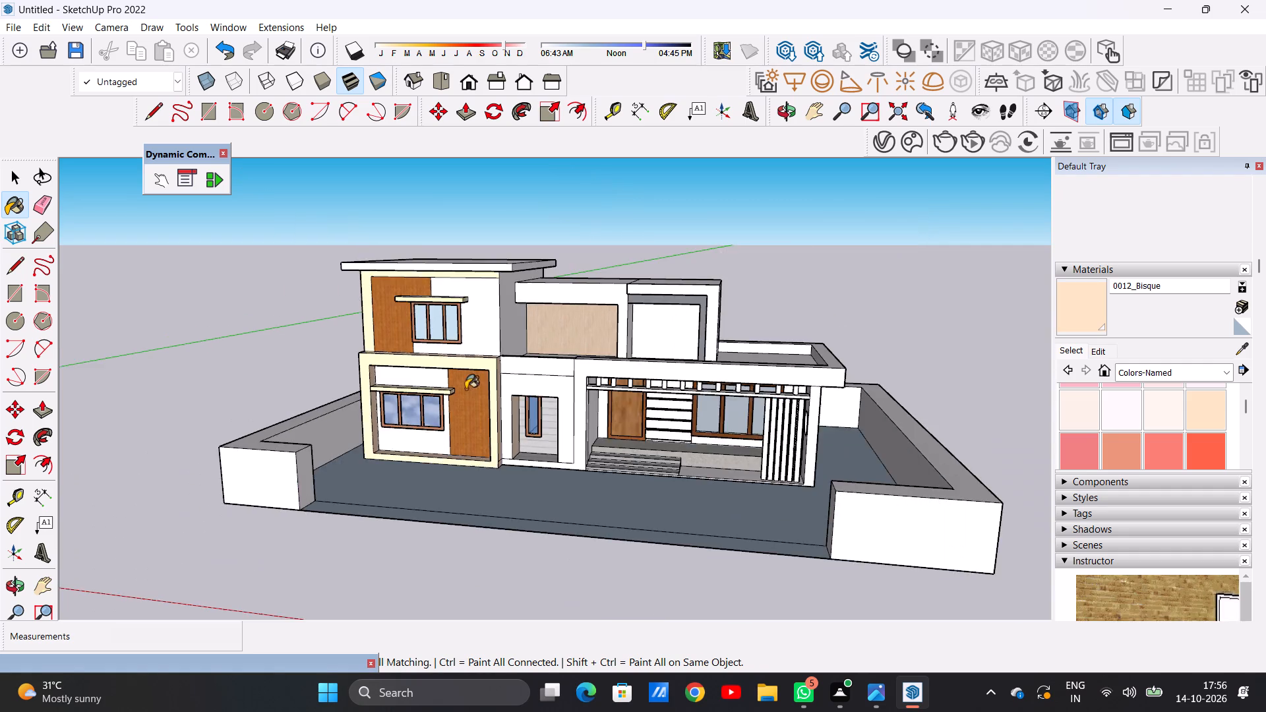
{"action": "scroll", "coordinate": [447, 357], "scroll_direction": "up", "scroll_amount": 12}
{"action": "scroll", "coordinate": [447, 353], "scroll_direction": "down", "scroll_amount": 12}
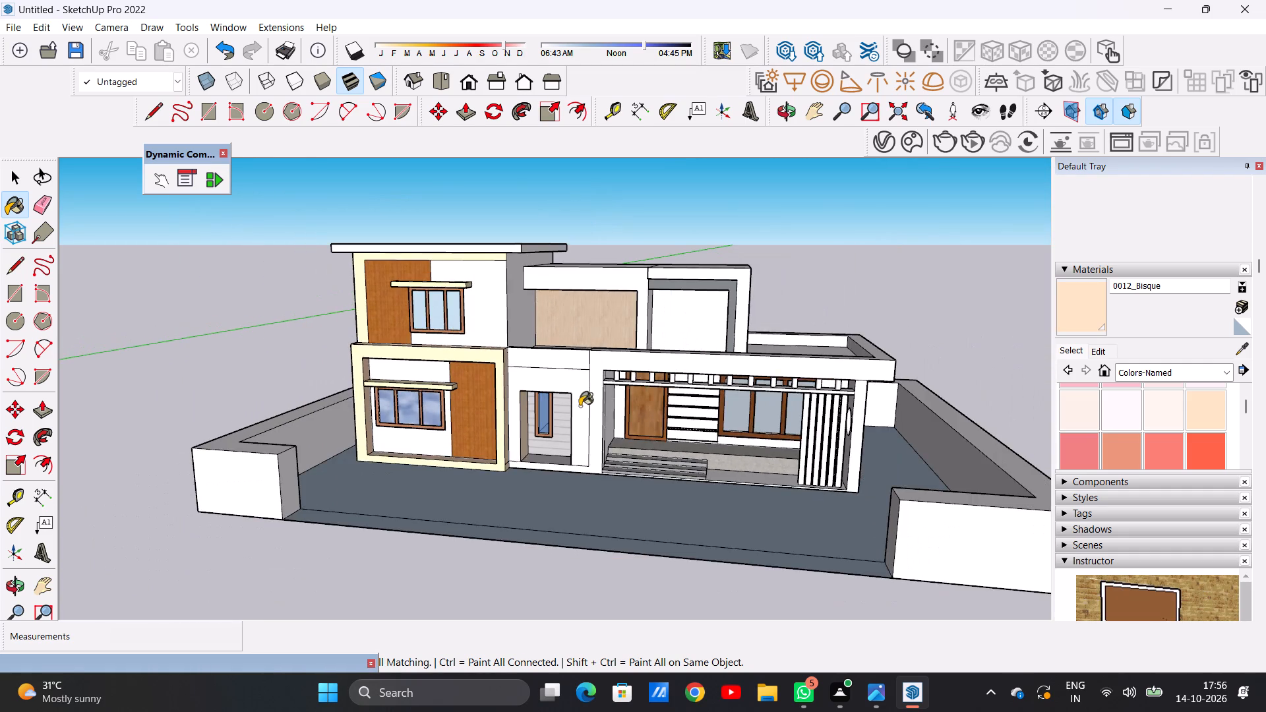
{"action": "scroll", "coordinate": [590, 421], "scroll_direction": "down", "scroll_amount": 1}
{"action": "scroll", "coordinate": [590, 421], "scroll_direction": "up", "scroll_amount": 17}
{"action": "scroll", "coordinate": [532, 431], "scroll_direction": "down", "scroll_amount": 1}
{"action": "scroll", "coordinate": [532, 431], "scroll_direction": "up", "scroll_amount": 1}
{"action": "scroll", "coordinate": [532, 431], "scroll_direction": "down", "scroll_amount": 1}
{"action": "scroll", "coordinate": [532, 415], "scroll_direction": "up", "scroll_amount": 1}
Paint the floor of the narrow window's recess with 0012_Bisque.
{"action": "middle_click_drag", "start_coordinate": [532, 415], "coordinate": [527, 303]}
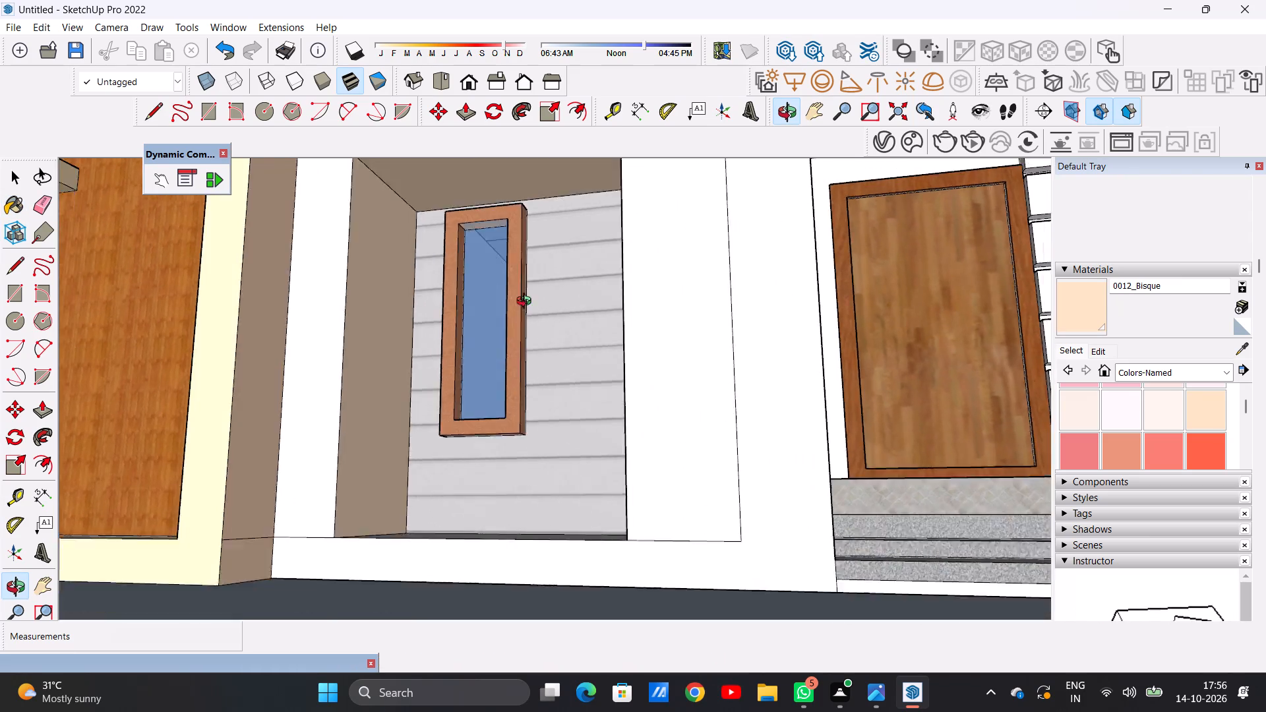
{"action": "middle_click_drag", "start_coordinate": [527, 303], "coordinate": [560, 347]}
{"action": "scroll", "coordinate": [560, 349], "scroll_direction": "down", "scroll_amount": 5}
{"action": "scroll", "coordinate": [549, 357], "scroll_direction": "up", "scroll_amount": 4}
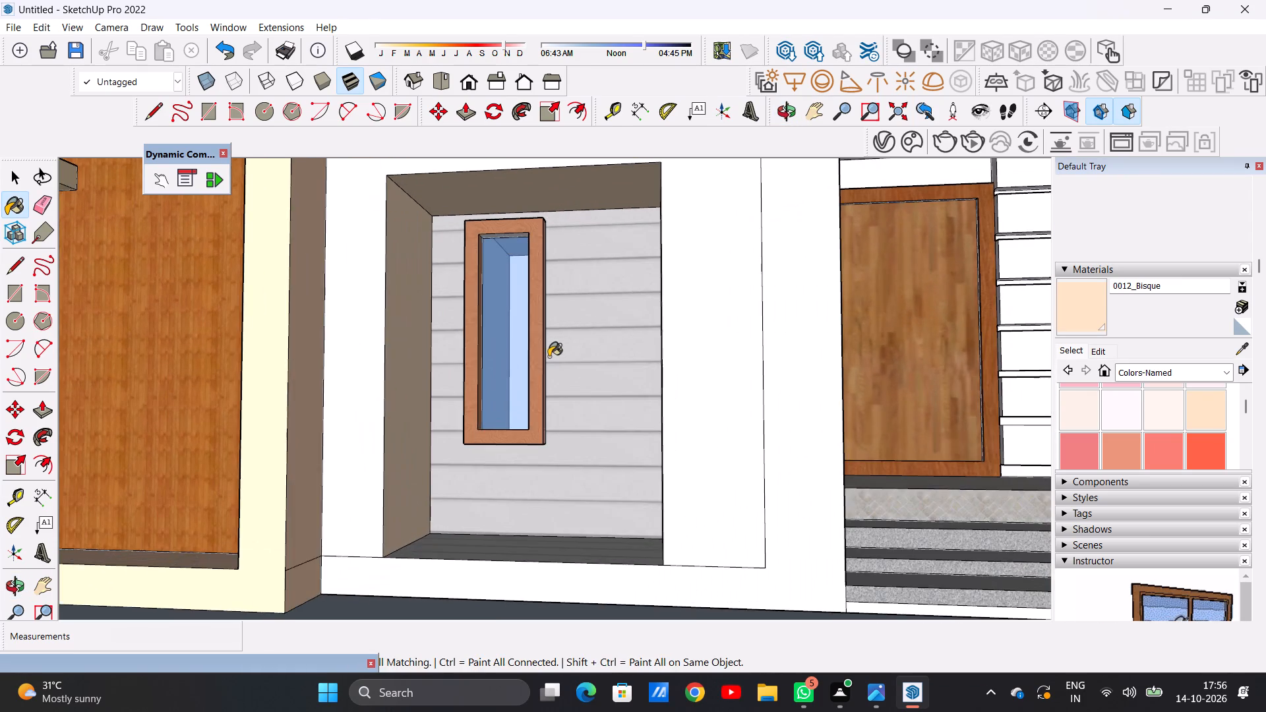
{"action": "middle_click_drag", "start_coordinate": [549, 357], "coordinate": [565, 415]}
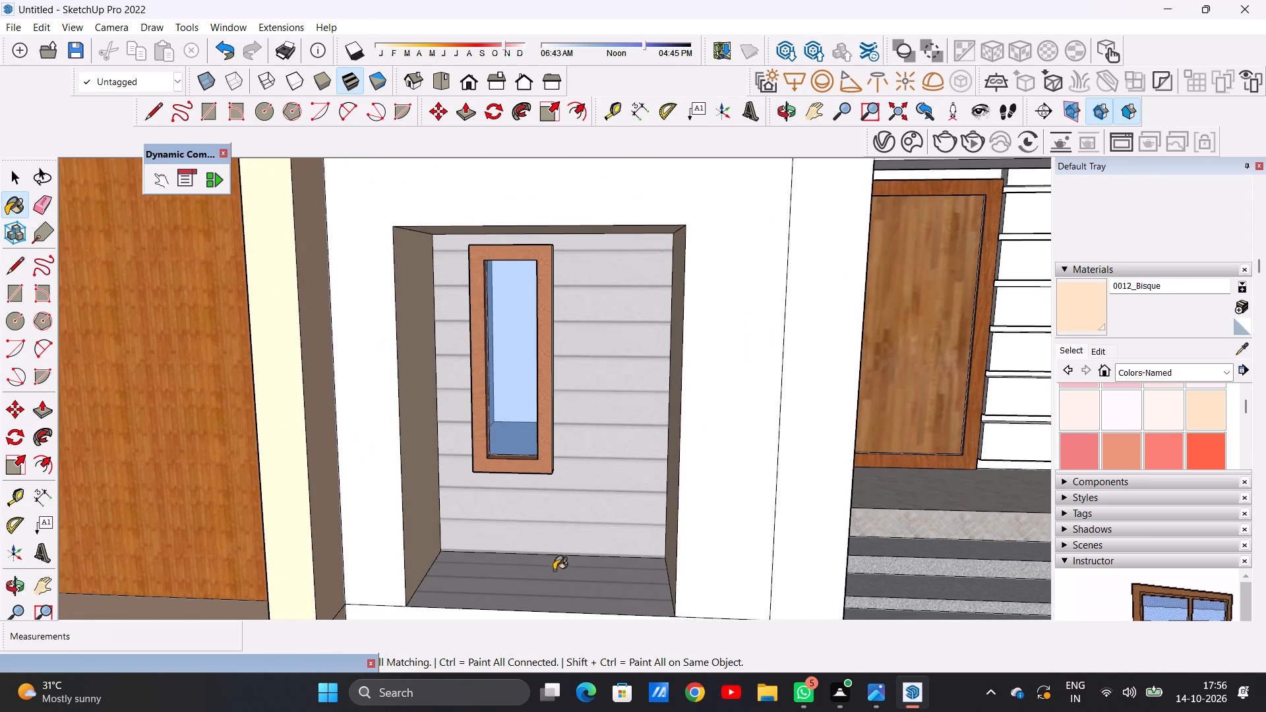
{"action": "left_click", "coordinate": [539, 583]}
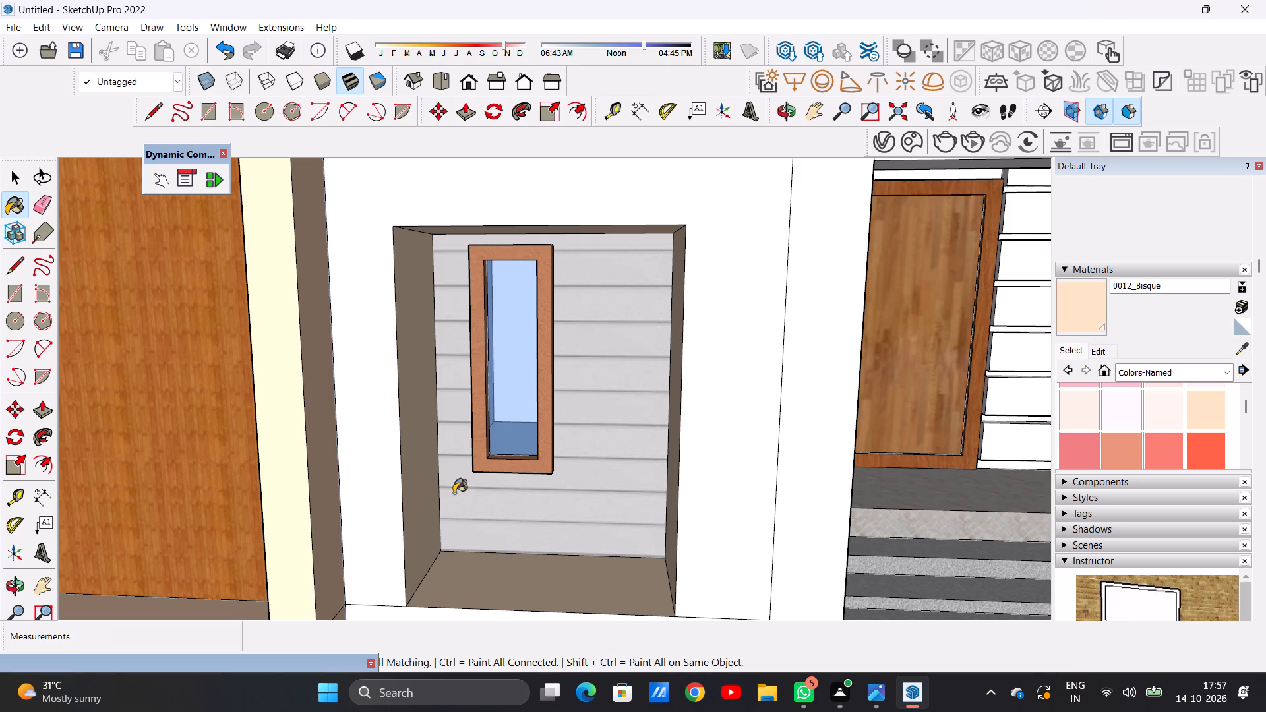
Leave the Paint Bucket and review the villa's front and porch side, including the narrow window's recess.
{"action": "scroll", "coordinate": [456, 482], "scroll_direction": "down", "scroll_amount": 10}
{"action": "scroll", "coordinate": [511, 407], "scroll_direction": "up", "scroll_amount": 3}
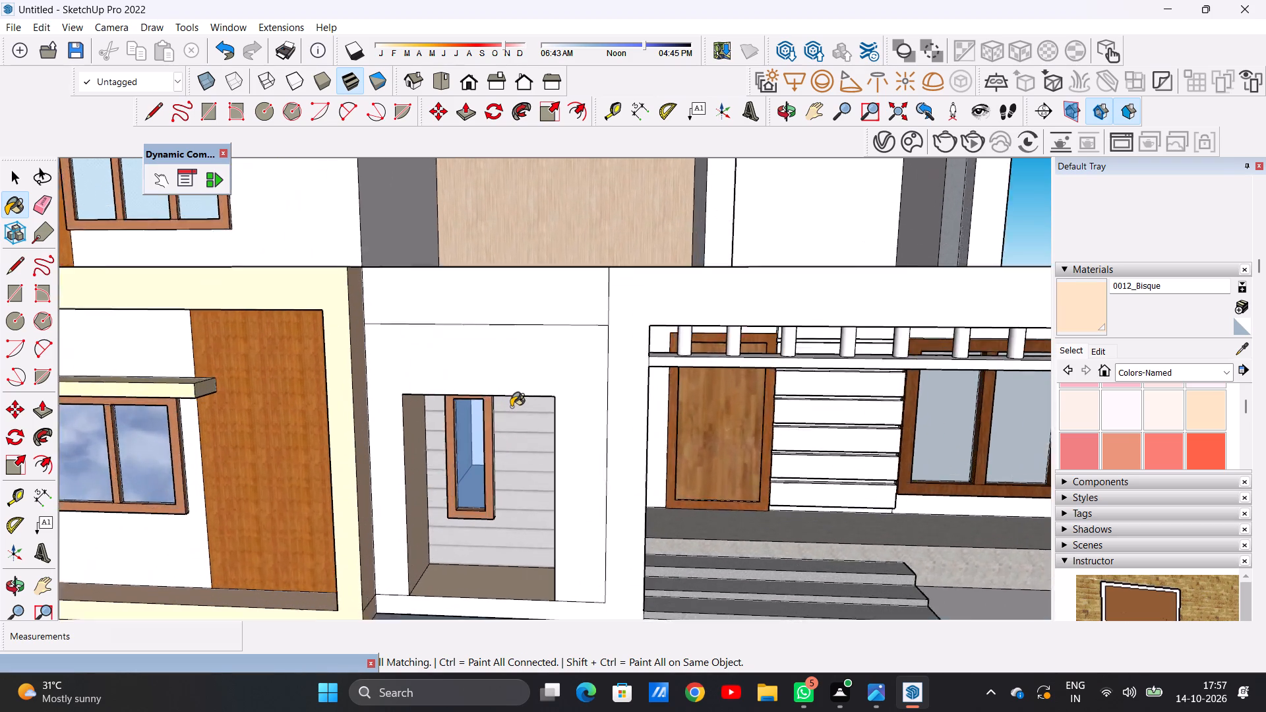
{"action": "scroll", "coordinate": [511, 407], "scroll_direction": "up", "scroll_amount": 5}
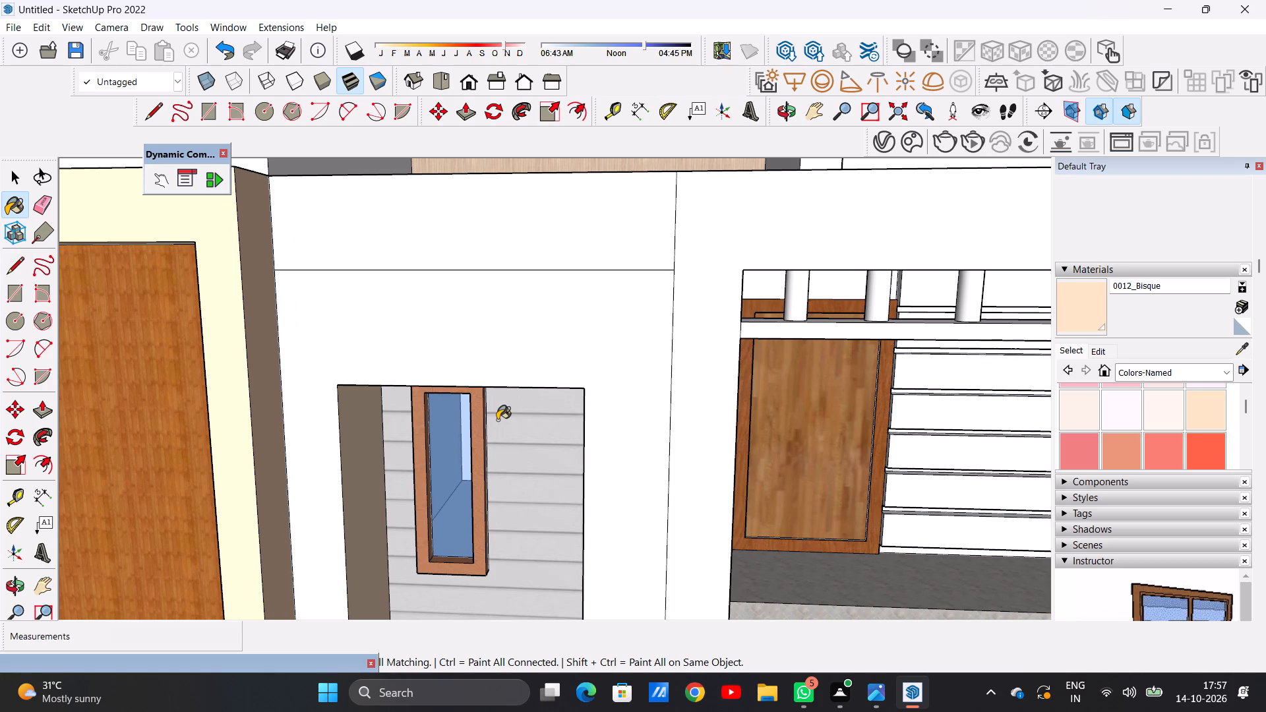
{"action": "key", "text": "space"}
{"action": "scroll", "coordinate": [497, 420], "scroll_direction": "down", "scroll_amount": 16}
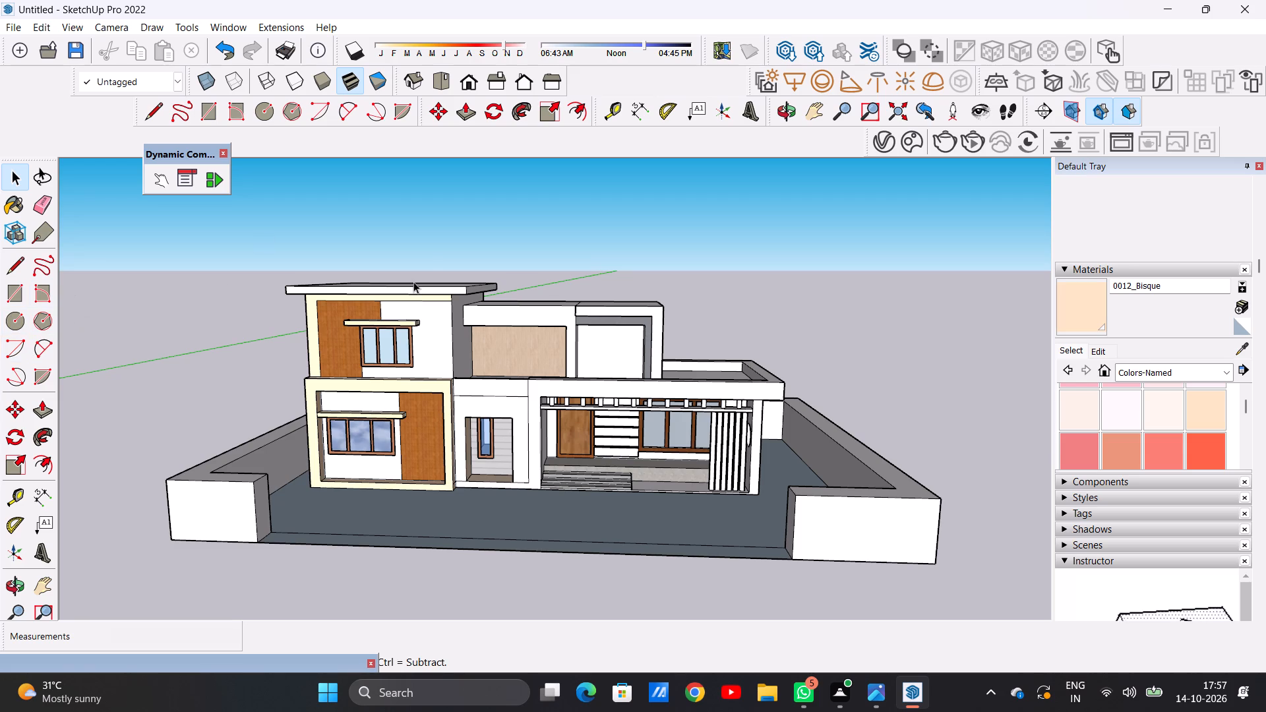
{"action": "scroll", "coordinate": [431, 254], "scroll_direction": "down", "scroll_amount": 6}
{"action": "scroll", "coordinate": [453, 287], "scroll_direction": "up", "scroll_amount": 6}
{"action": "middle_click_drag", "start_coordinate": [497, 286], "coordinate": [271, 333]}
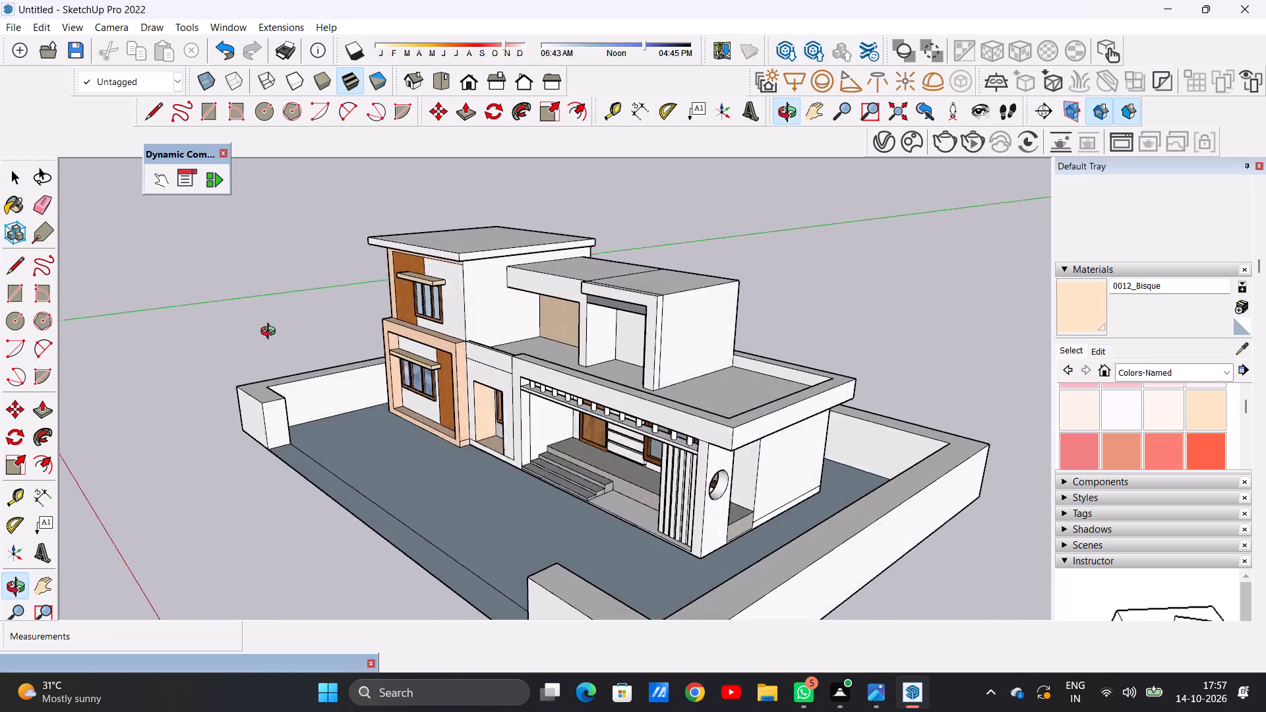
{"action": "middle_click_drag", "start_coordinate": [271, 333], "coordinate": [504, 301]}
{"action": "scroll", "coordinate": [507, 429], "scroll_direction": "up", "scroll_amount": 5}
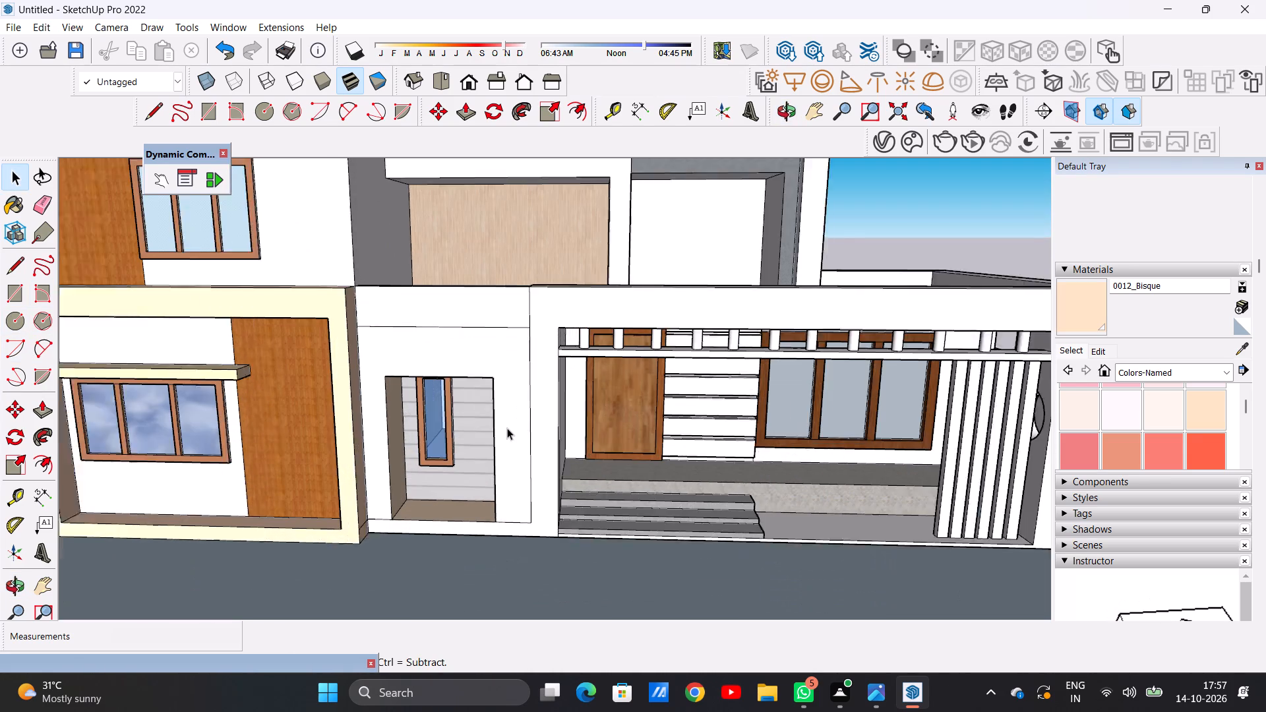
{"action": "scroll", "coordinate": [507, 428], "scroll_direction": "up", "scroll_amount": 3}
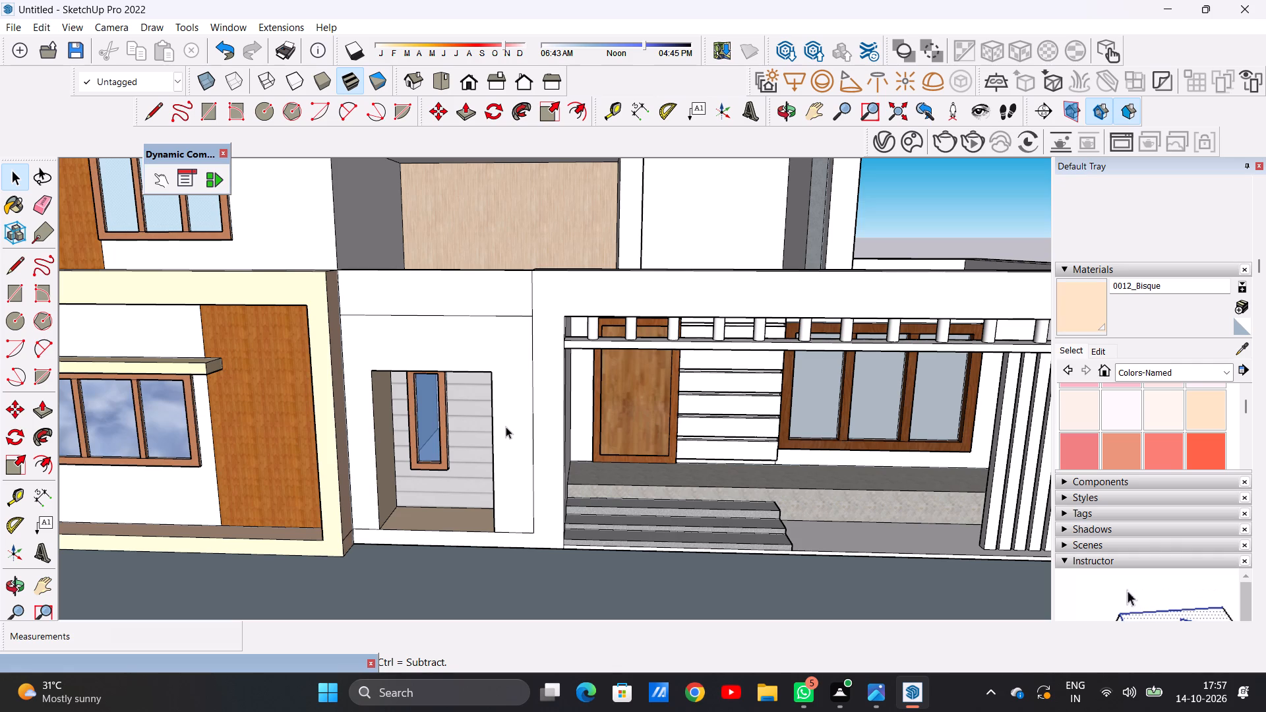
{"action": "scroll", "coordinate": [486, 406], "scroll_direction": "down", "scroll_amount": 3}
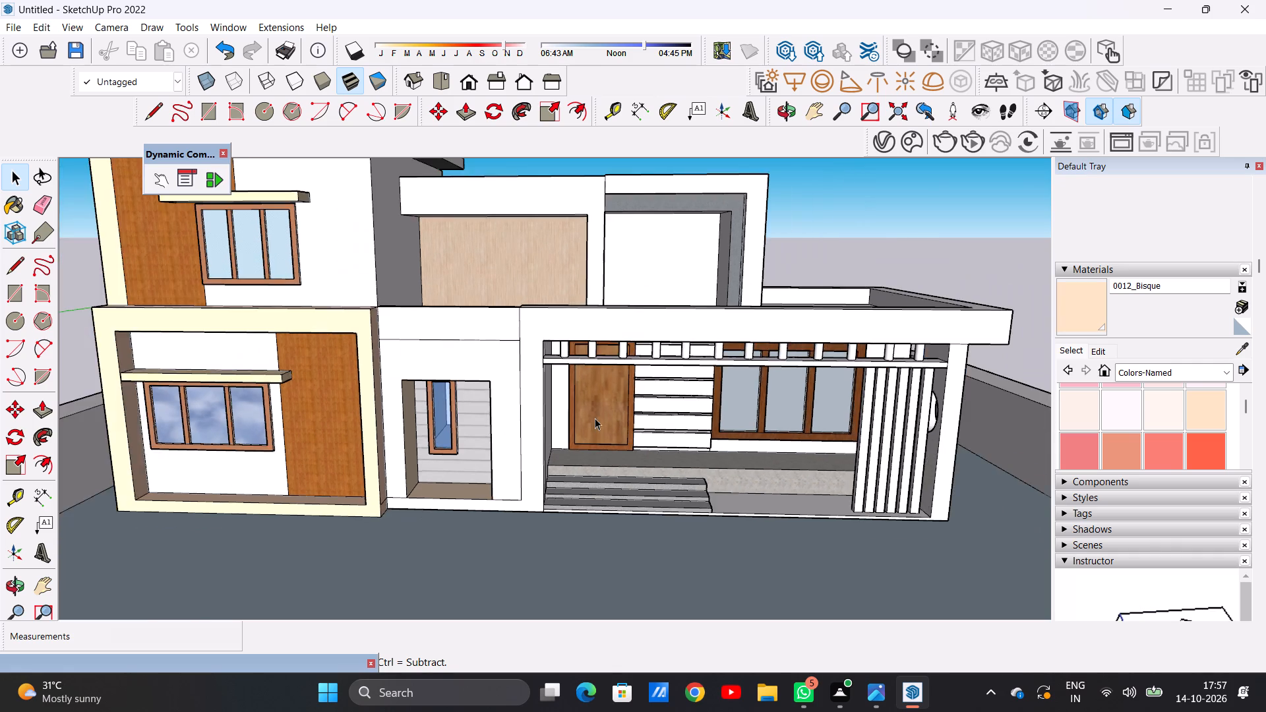
Examine the porch's back wall around the entrance door, the horizontal boards and the three-pane window.
{"action": "scroll", "coordinate": [595, 418], "scroll_direction": "up", "scroll_amount": 6}
{"action": "middle_click_drag", "start_coordinate": [597, 423], "coordinate": [574, 342]}
{"action": "scroll", "coordinate": [567, 375], "scroll_direction": "down", "scroll_amount": 5}
{"action": "scroll", "coordinate": [669, 396], "scroll_direction": "up", "scroll_amount": 4}
{"action": "scroll", "coordinate": [670, 396], "scroll_direction": "down", "scroll_amount": 1}
{"action": "scroll", "coordinate": [670, 396], "scroll_direction": "up", "scroll_amount": 8}
{"action": "scroll", "coordinate": [676, 375], "scroll_direction": "down", "scroll_amount": 9}
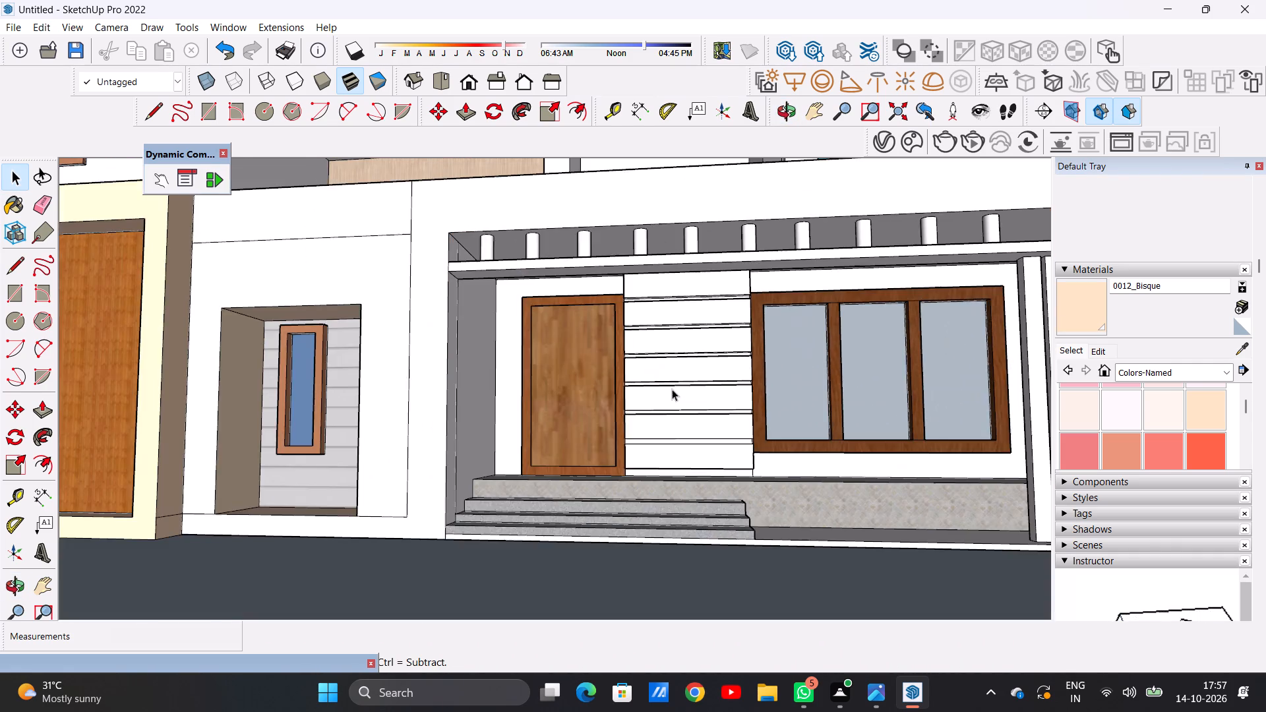
{"action": "scroll", "coordinate": [705, 289], "scroll_direction": "down", "scroll_amount": 1}
{"action": "scroll", "coordinate": [705, 289], "scroll_direction": "up", "scroll_amount": 3}
{"action": "scroll", "coordinate": [705, 288], "scroll_direction": "down", "scroll_amount": 1}
{"action": "scroll", "coordinate": [705, 288], "scroll_direction": "up", "scroll_amount": 4}
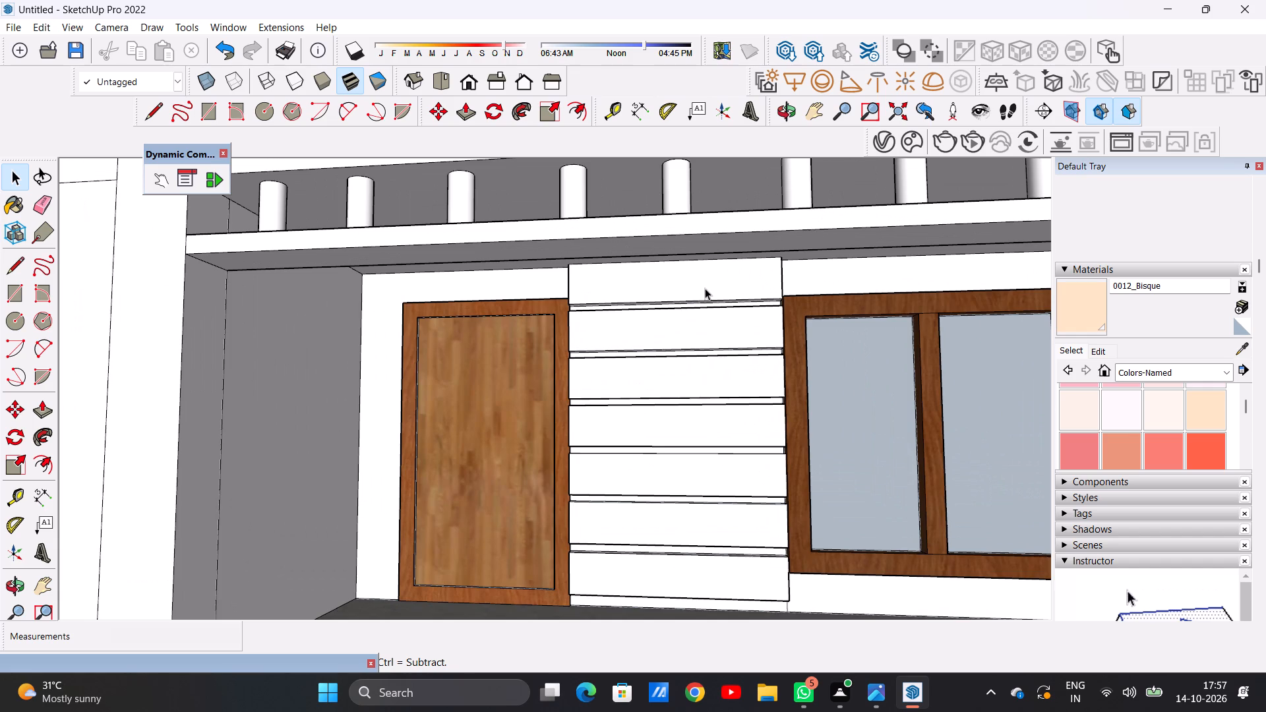
{"action": "scroll", "coordinate": [705, 288], "scroll_direction": "up", "scroll_amount": 2}
{"action": "middle_click_drag", "start_coordinate": [705, 288], "coordinate": [711, 303]}
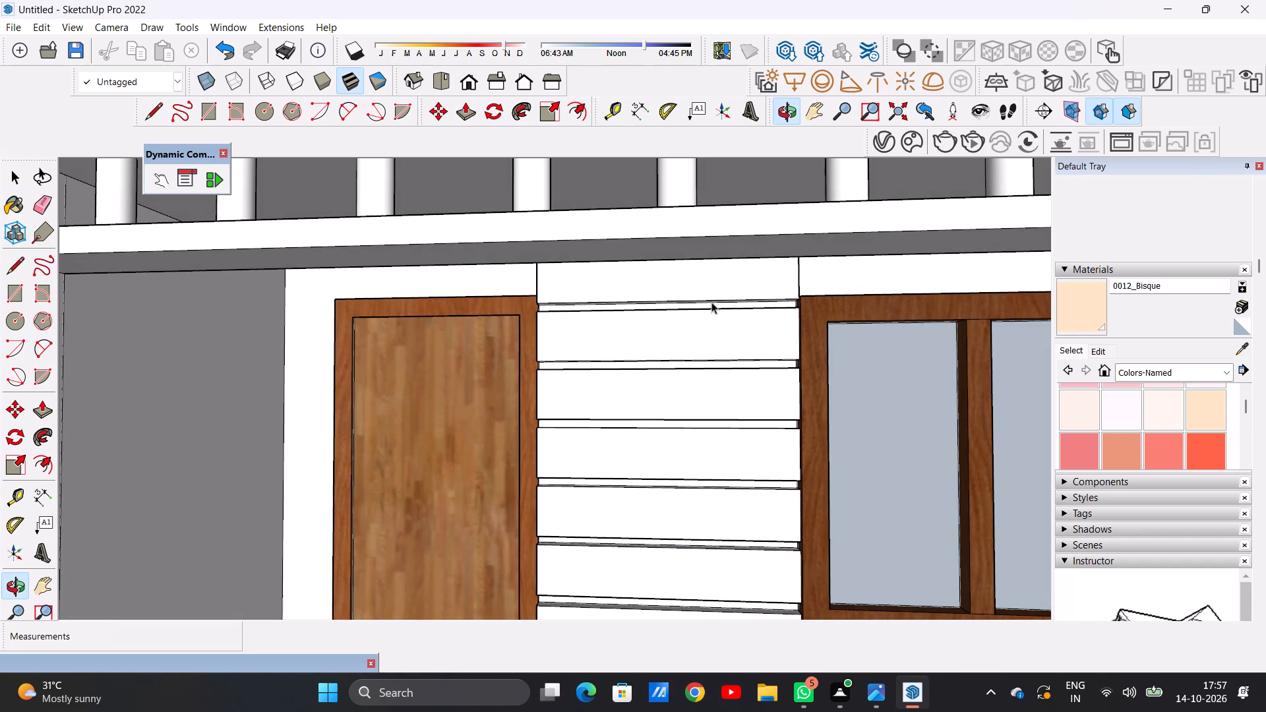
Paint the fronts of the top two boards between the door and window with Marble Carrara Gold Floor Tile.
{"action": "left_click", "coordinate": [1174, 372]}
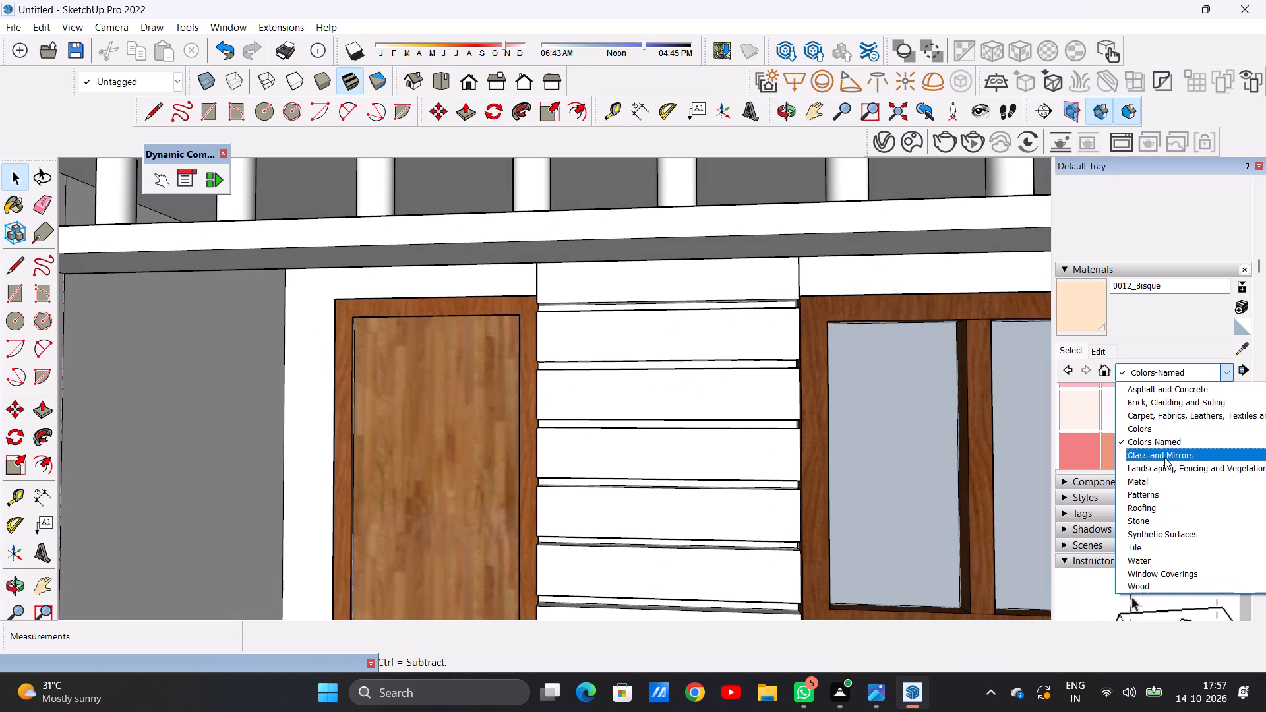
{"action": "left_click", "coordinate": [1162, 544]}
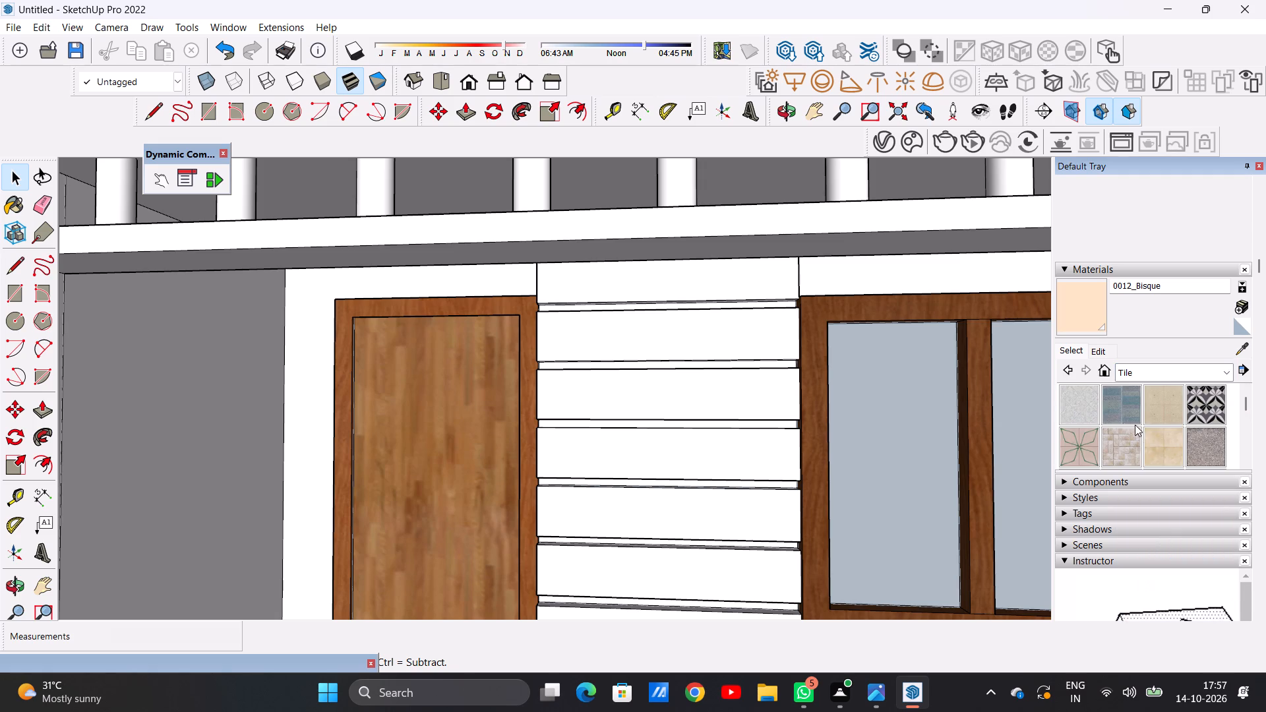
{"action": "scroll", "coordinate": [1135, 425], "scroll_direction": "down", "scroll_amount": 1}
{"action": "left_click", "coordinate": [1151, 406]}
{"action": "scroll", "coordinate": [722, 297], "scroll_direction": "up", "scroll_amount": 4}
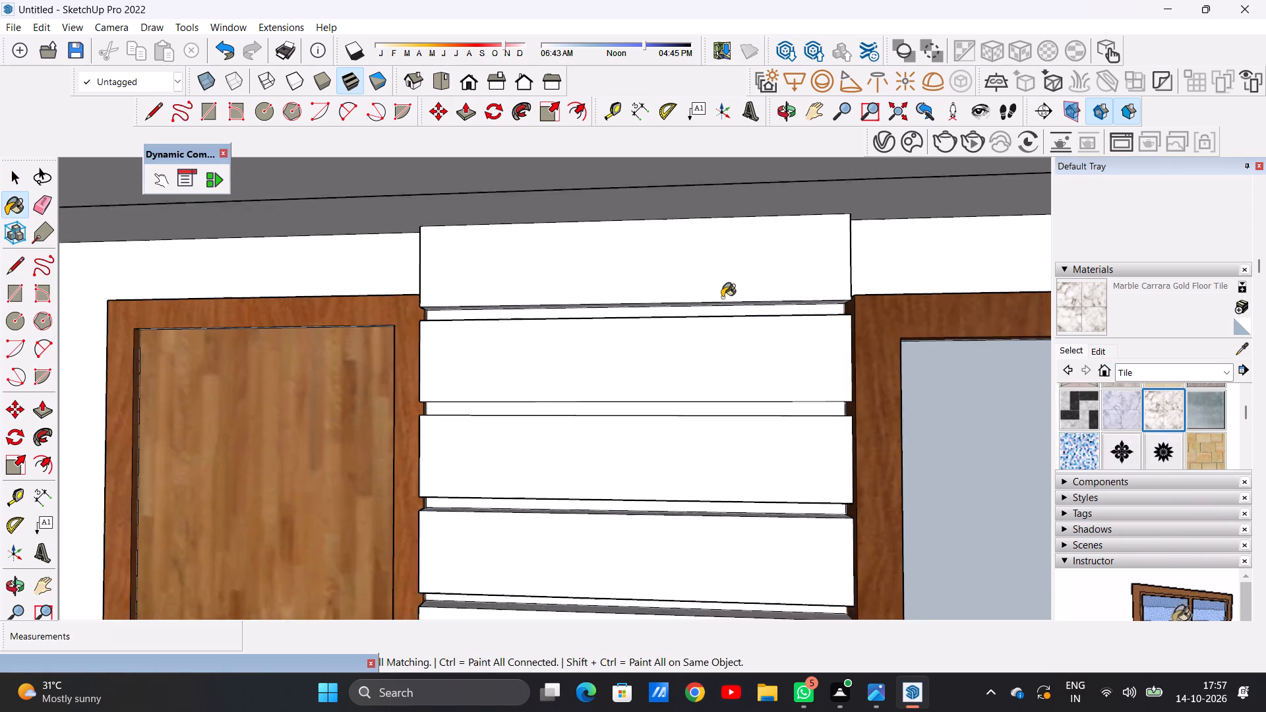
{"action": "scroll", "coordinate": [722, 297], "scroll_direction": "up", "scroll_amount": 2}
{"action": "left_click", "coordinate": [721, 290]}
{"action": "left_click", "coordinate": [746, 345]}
Paint the fronts of the top four boards between the door and window with Terrazzo Tile Accent.
{"action": "scroll", "coordinate": [695, 388], "scroll_direction": "down", "scroll_amount": 10}
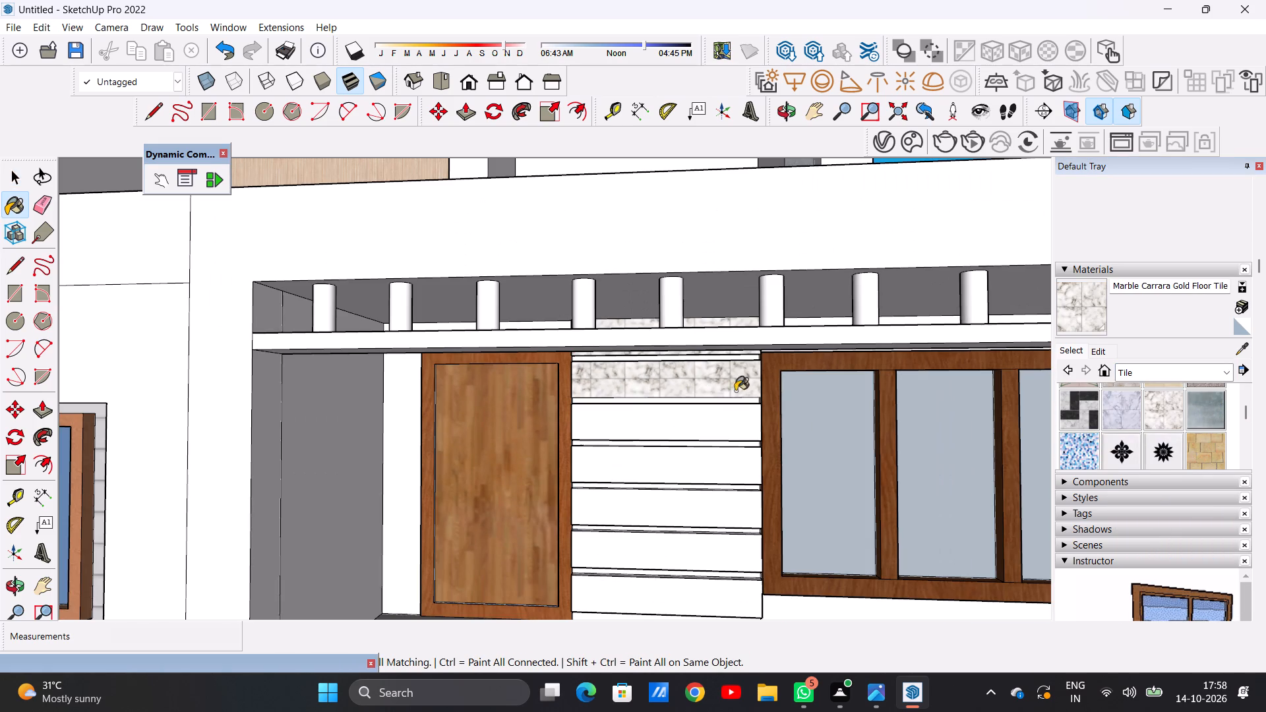
{"action": "scroll", "coordinate": [1157, 433], "scroll_direction": "down", "scroll_amount": 1}
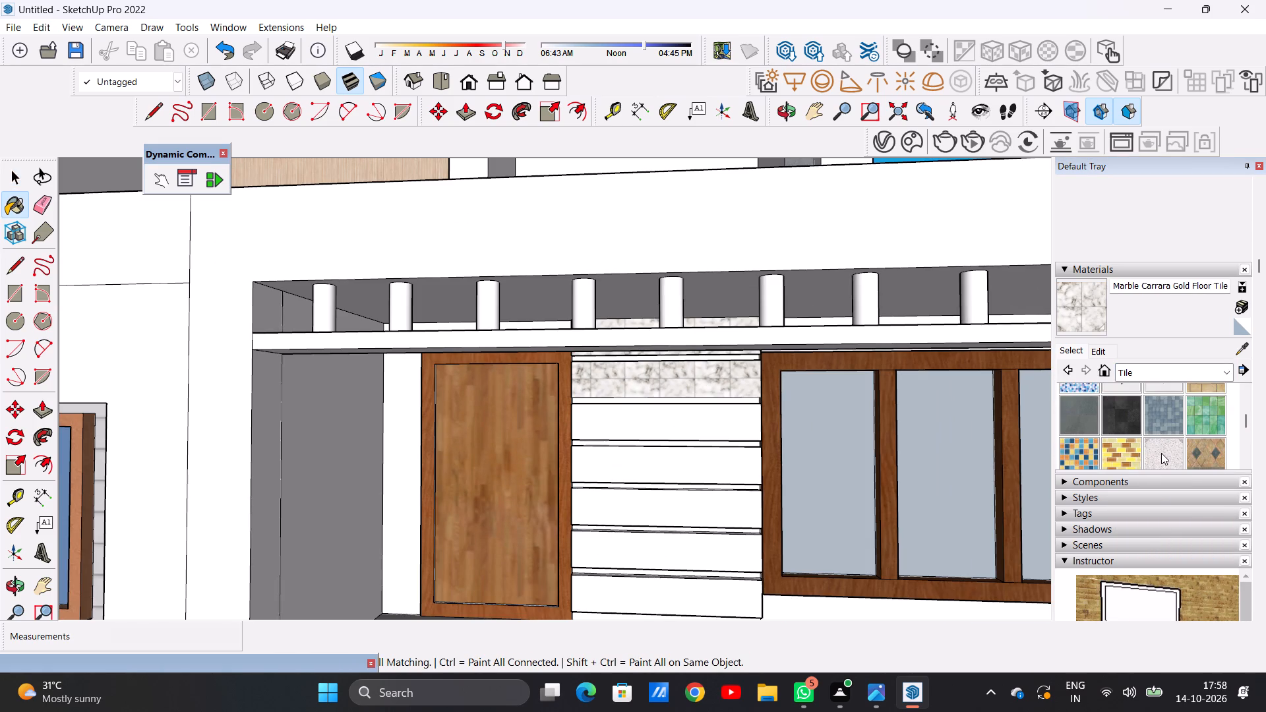
{"action": "left_click", "coordinate": [1161, 453]}
{"action": "scroll", "coordinate": [708, 400], "scroll_direction": "up", "scroll_amount": 11}
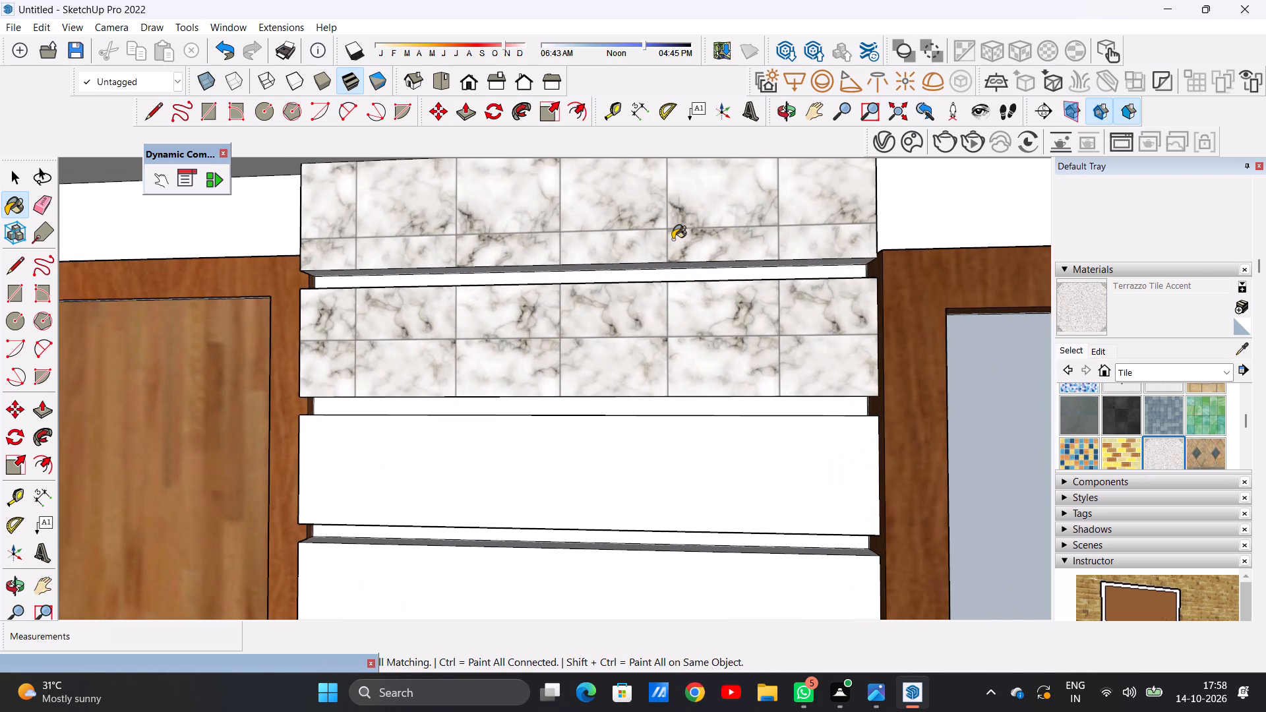
{"action": "left_click", "coordinate": [673, 239]}
{"action": "left_click", "coordinate": [684, 320]}
{"action": "scroll", "coordinate": [686, 342], "scroll_direction": "down", "scroll_amount": 10}
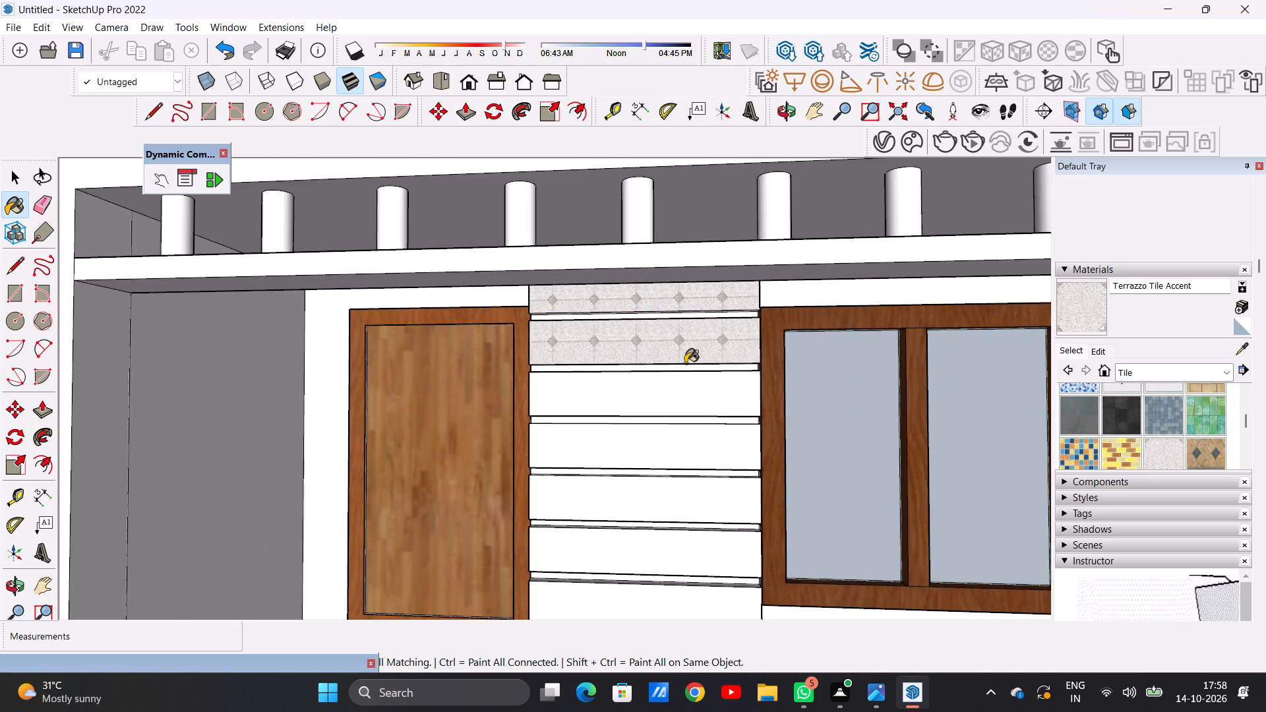
{"action": "scroll", "coordinate": [689, 386], "scroll_direction": "up", "scroll_amount": 6}
{"action": "left_click", "coordinate": [689, 386]}
{"action": "left_click", "coordinate": [697, 490]}
Paint the fronts of the three lowest boards between the door and window with Terrazzo Tile Accent.
{"action": "scroll", "coordinate": [622, 447], "scroll_direction": "down", "scroll_amount": 4}
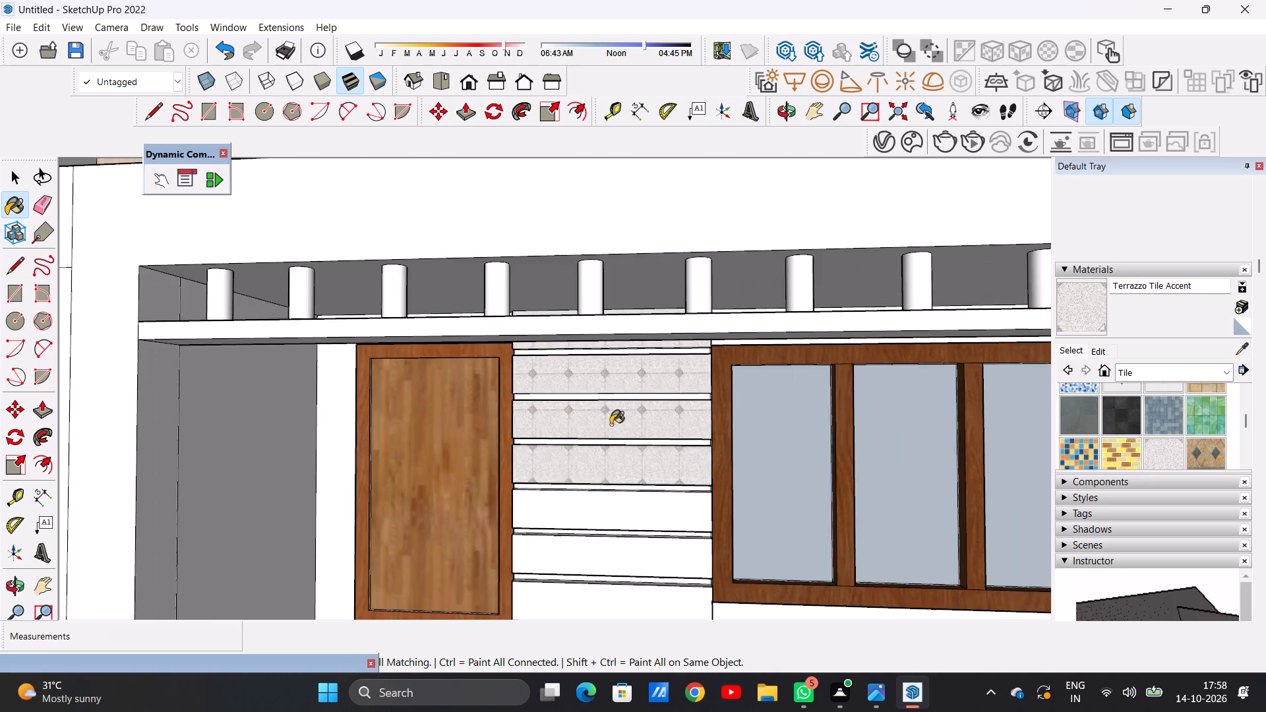
{"action": "scroll", "coordinate": [611, 425], "scroll_direction": "down", "scroll_amount": 12}
{"action": "scroll", "coordinate": [640, 491], "scroll_direction": "up", "scroll_amount": 1}
{"action": "scroll", "coordinate": [640, 492], "scroll_direction": "down", "scroll_amount": 1}
{"action": "scroll", "coordinate": [640, 492], "scroll_direction": "up", "scroll_amount": 8}
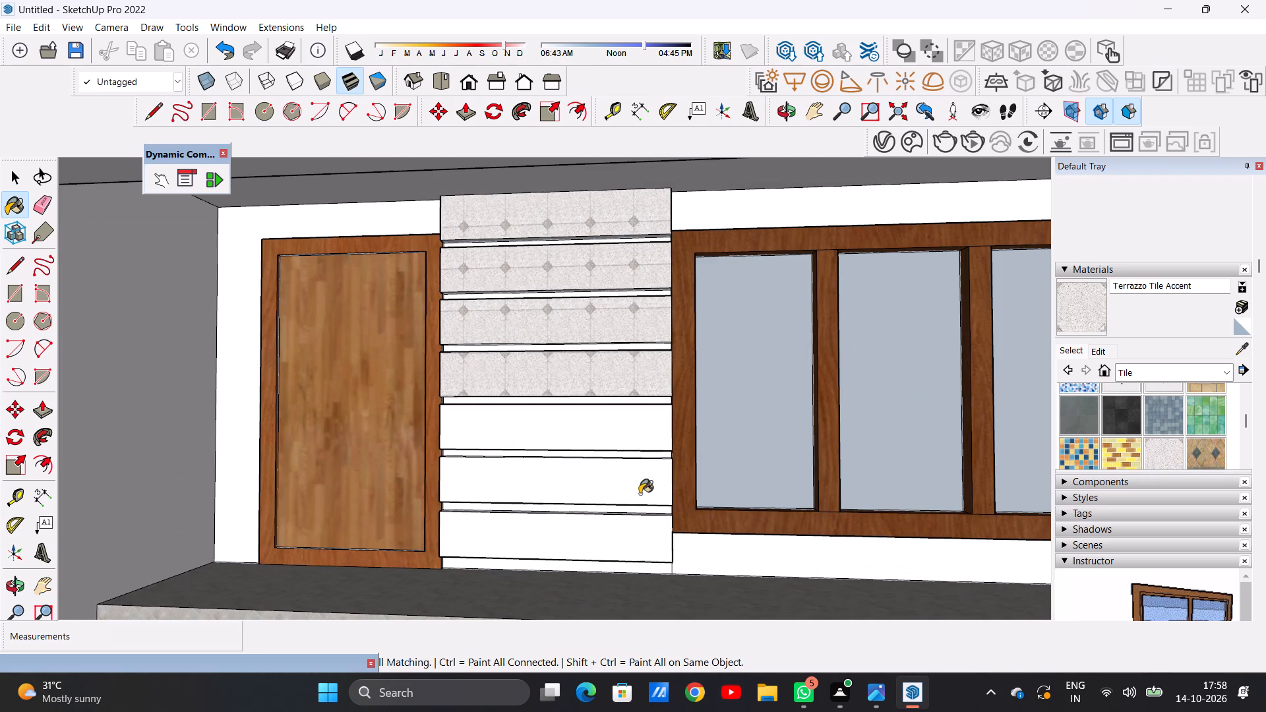
{"action": "left_click", "coordinate": [644, 438]}
{"action": "left_click", "coordinate": [651, 493]}
{"action": "left_click", "coordinate": [642, 539]}
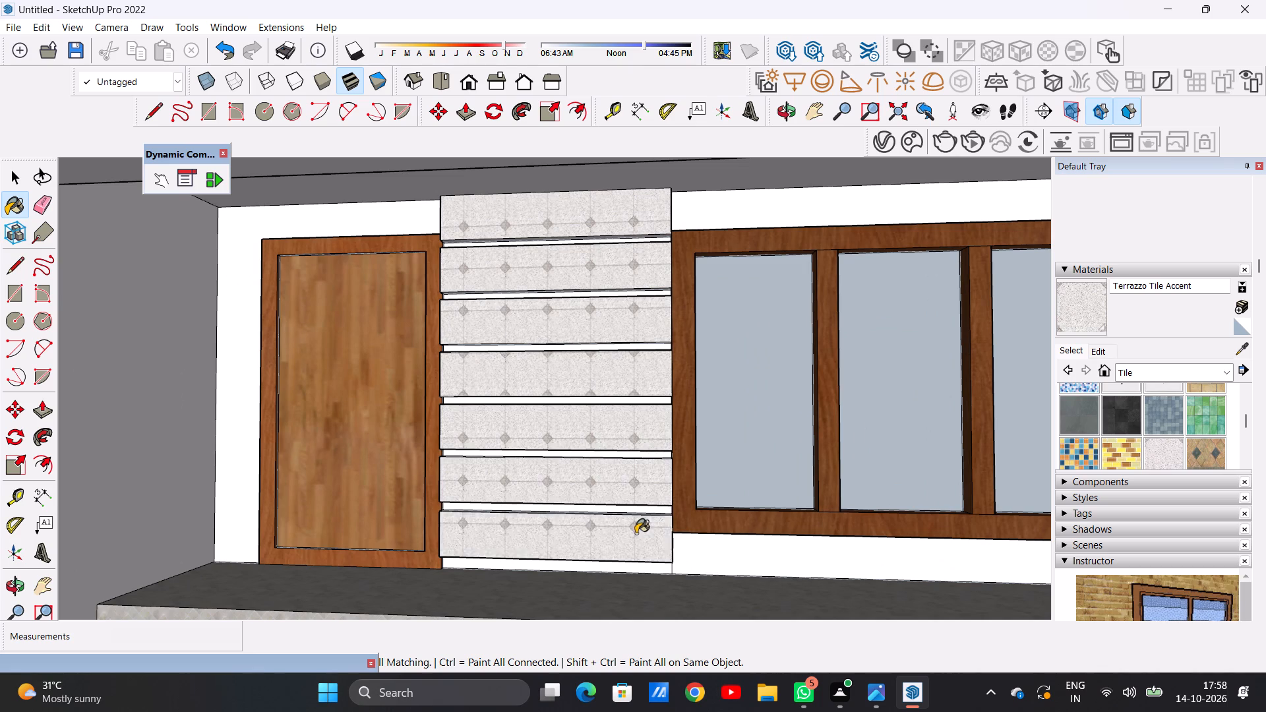
Paint the window-side end face of the topmost board with Terrazzo Tile Accent.
{"action": "scroll", "coordinate": [636, 532], "scroll_direction": "down", "scroll_amount": 12}
{"action": "middle_click_drag", "start_coordinate": [688, 513], "coordinate": [557, 522]}
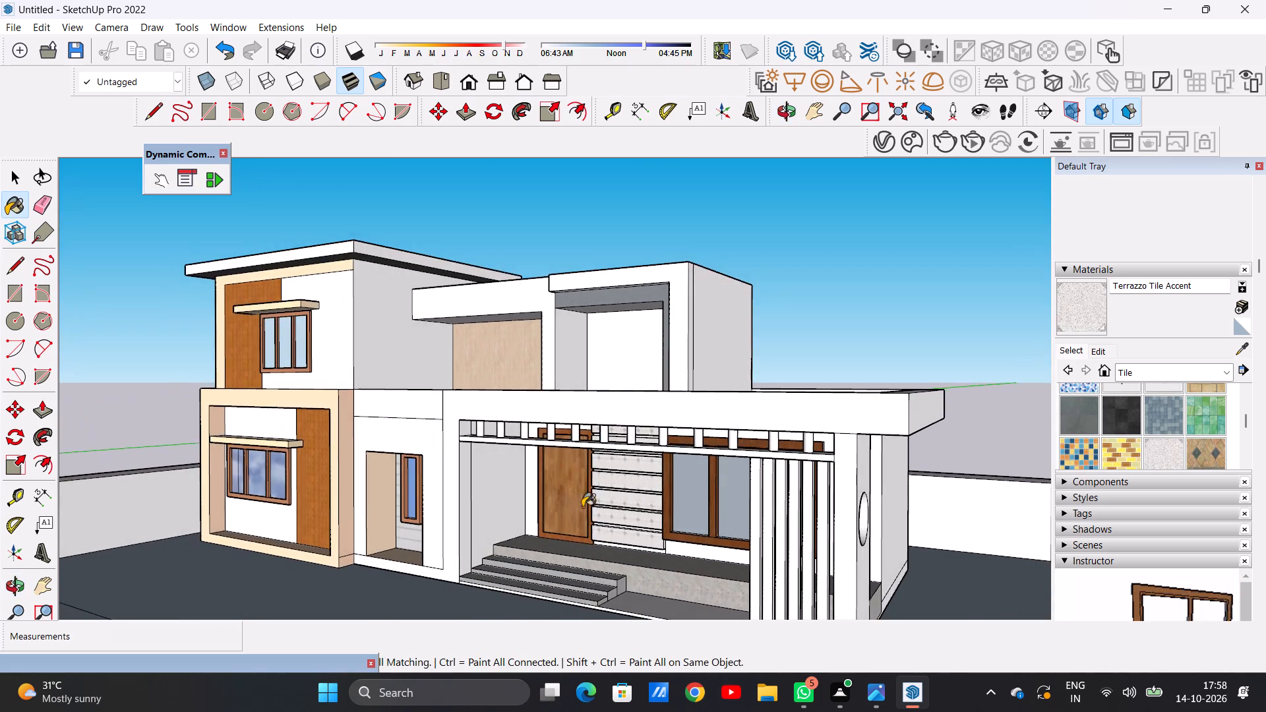
{"action": "scroll", "coordinate": [611, 492], "scroll_direction": "up", "scroll_amount": 3}
{"action": "scroll", "coordinate": [613, 490], "scroll_direction": "down", "scroll_amount": 1}
{"action": "scroll", "coordinate": [613, 490], "scroll_direction": "up", "scroll_amount": 19}
{"action": "scroll", "coordinate": [686, 450], "scroll_direction": "down", "scroll_amount": 6}
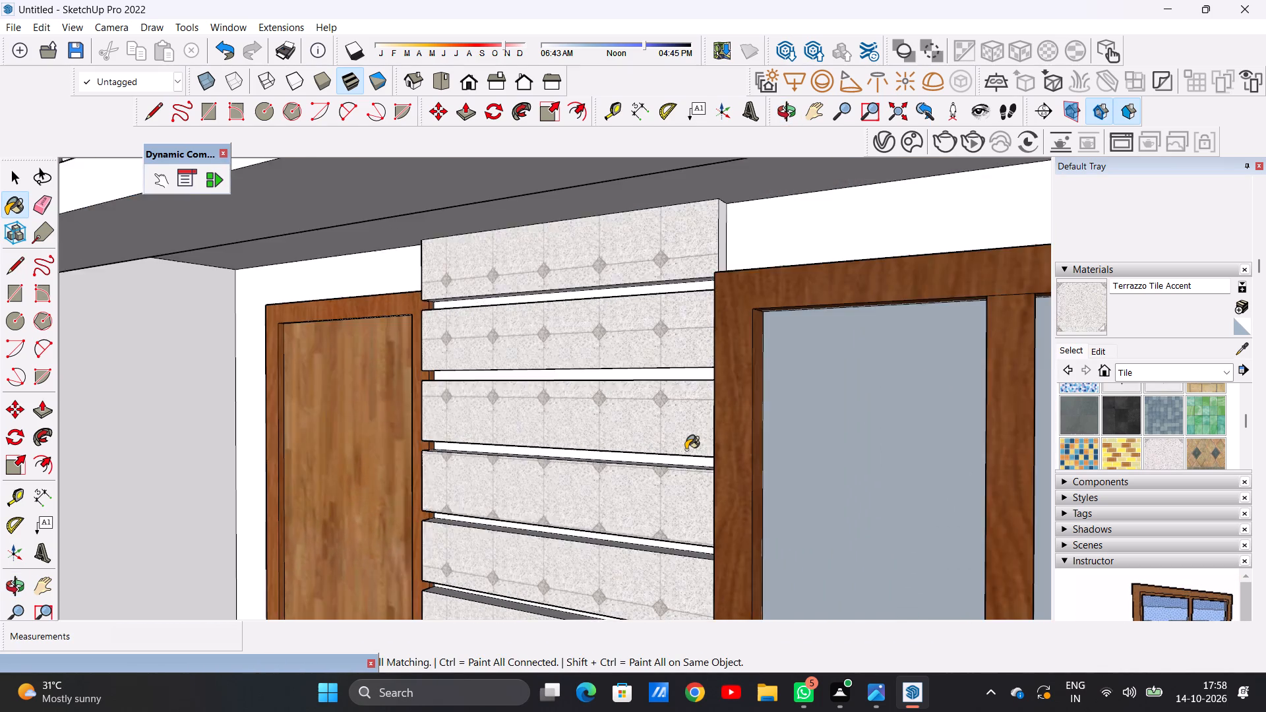
{"action": "scroll", "coordinate": [686, 450], "scroll_direction": "down", "scroll_amount": 6}
{"action": "scroll", "coordinate": [681, 410], "scroll_direction": "up", "scroll_amount": 2}
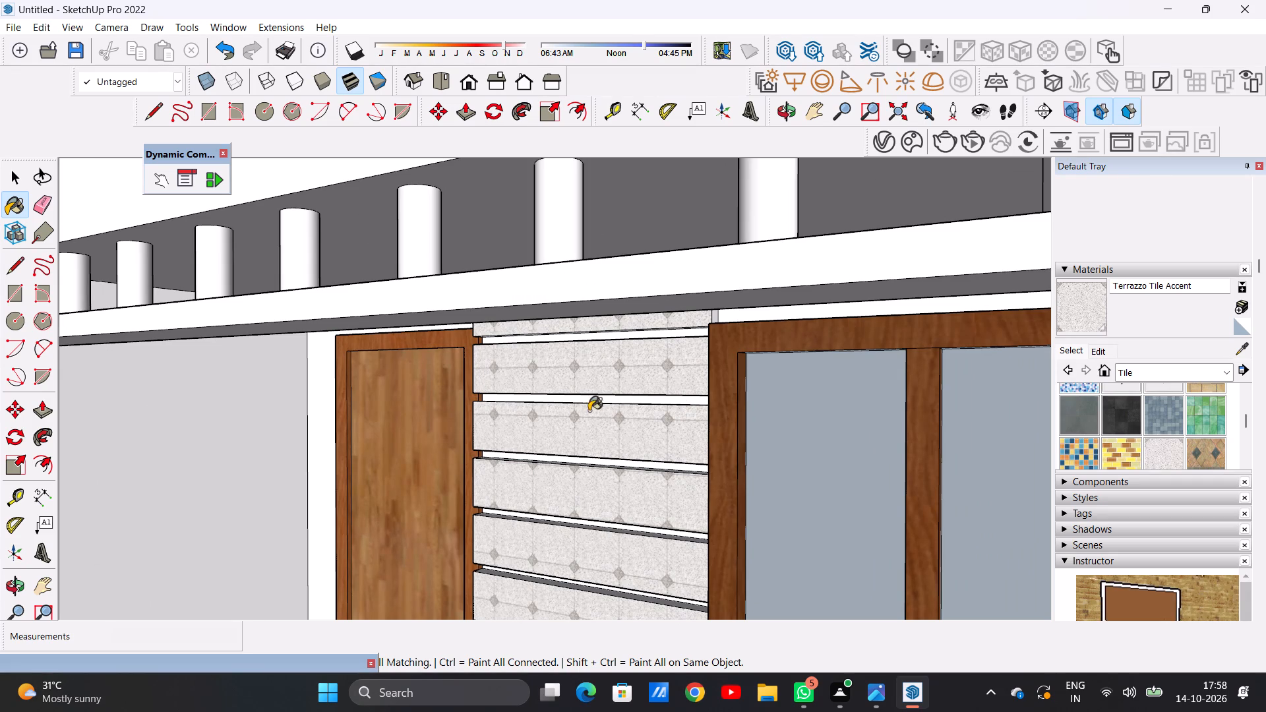
{"action": "scroll", "coordinate": [570, 398], "scroll_direction": "down", "scroll_amount": 5}
{"action": "scroll", "coordinate": [614, 394], "scroll_direction": "up", "scroll_amount": 15}
{"action": "scroll", "coordinate": [689, 316], "scroll_direction": "down", "scroll_amount": 1}
{"action": "scroll", "coordinate": [690, 316], "scroll_direction": "up", "scroll_amount": 2}
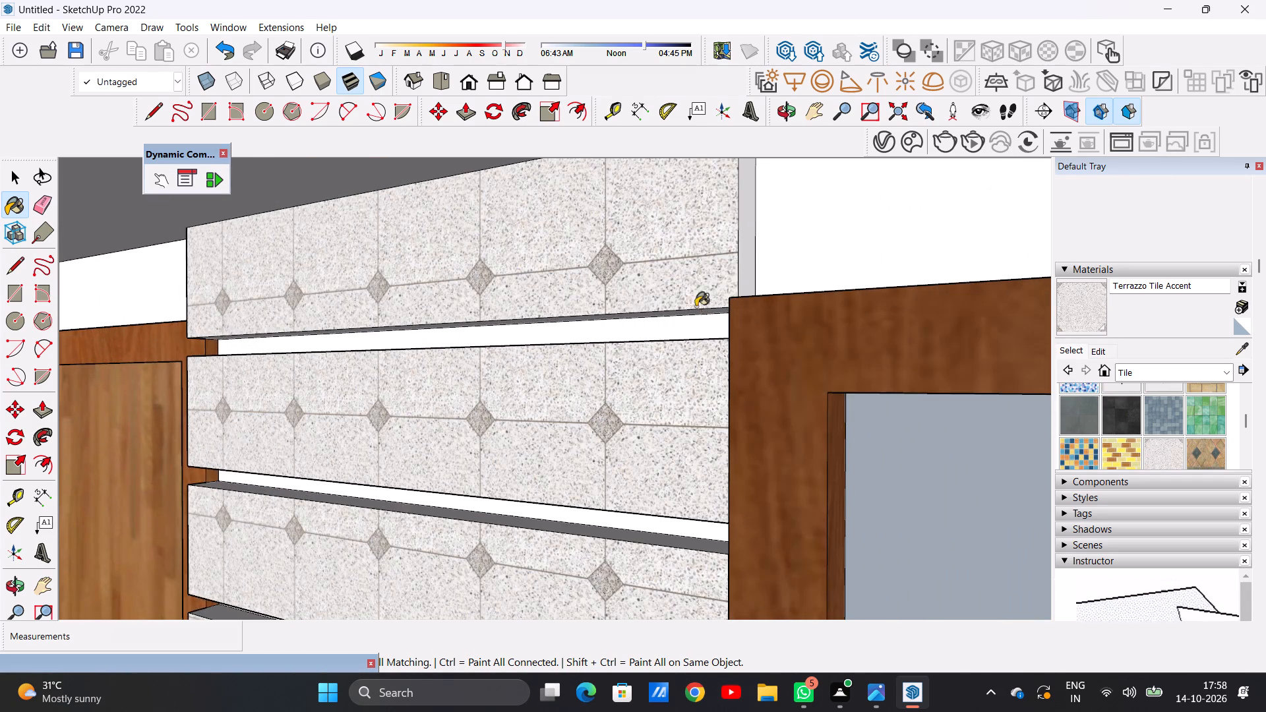
{"action": "scroll", "coordinate": [709, 289], "scroll_direction": "up", "scroll_amount": 3}
{"action": "left_click", "coordinate": [758, 238]}
Paint the door-side end faces of the top three boards with Terrazzo Tile Accent.
{"action": "scroll", "coordinate": [677, 255], "scroll_direction": "down", "scroll_amount": 5}
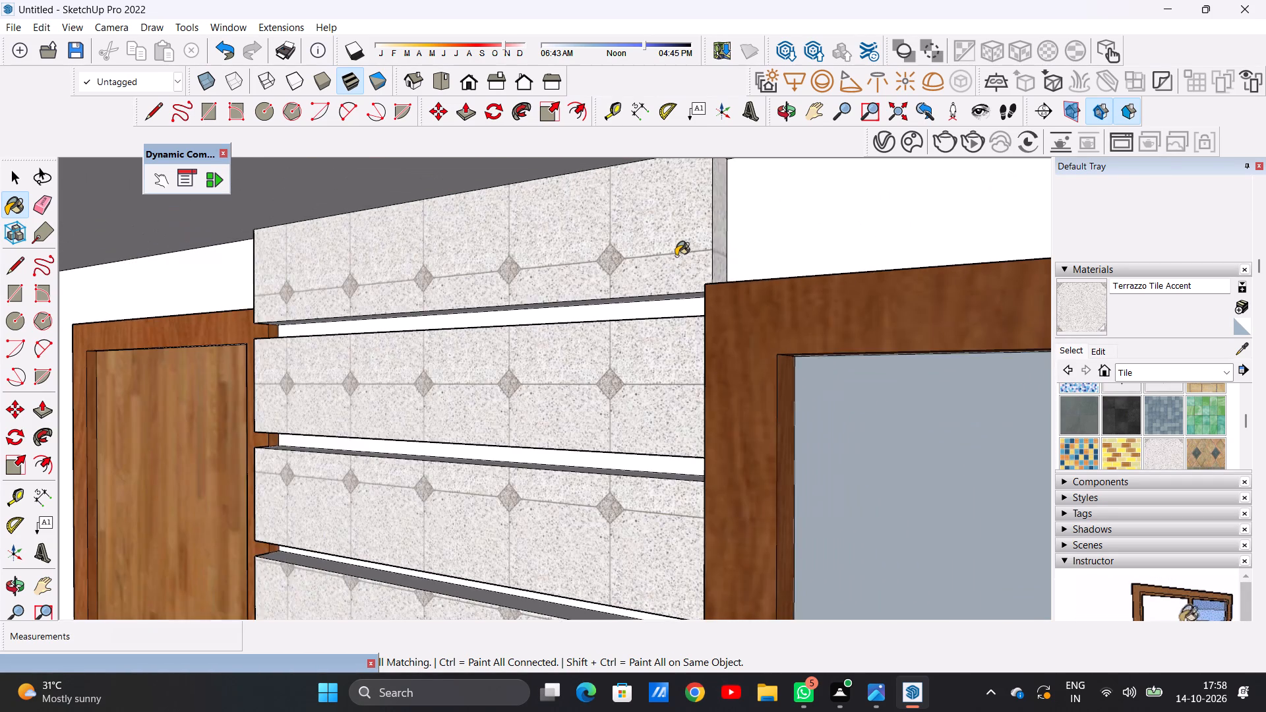
{"action": "scroll", "coordinate": [676, 256], "scroll_direction": "down", "scroll_amount": 12}
{"action": "scroll", "coordinate": [626, 313], "scroll_direction": "down", "scroll_amount": 4}
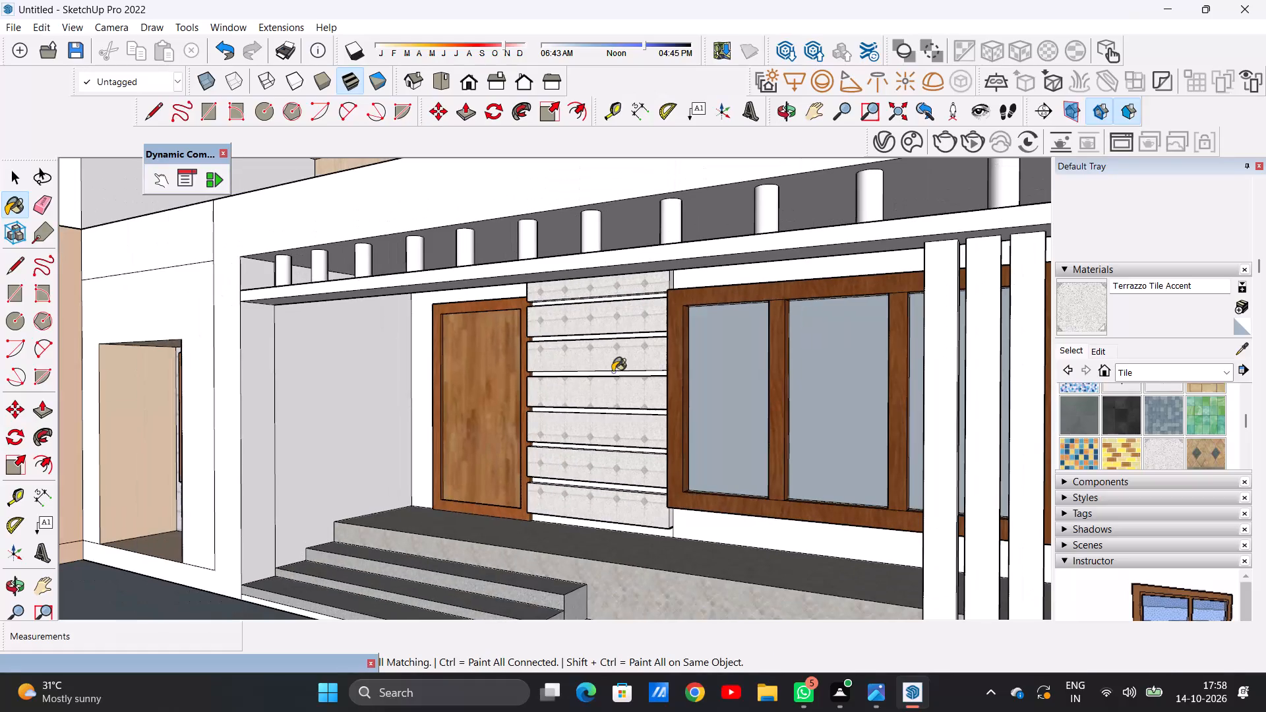
{"action": "scroll", "coordinate": [586, 428], "scroll_direction": "up", "scroll_amount": 6}
{"action": "middle_click_drag", "start_coordinate": [513, 388], "coordinate": [771, 400]}
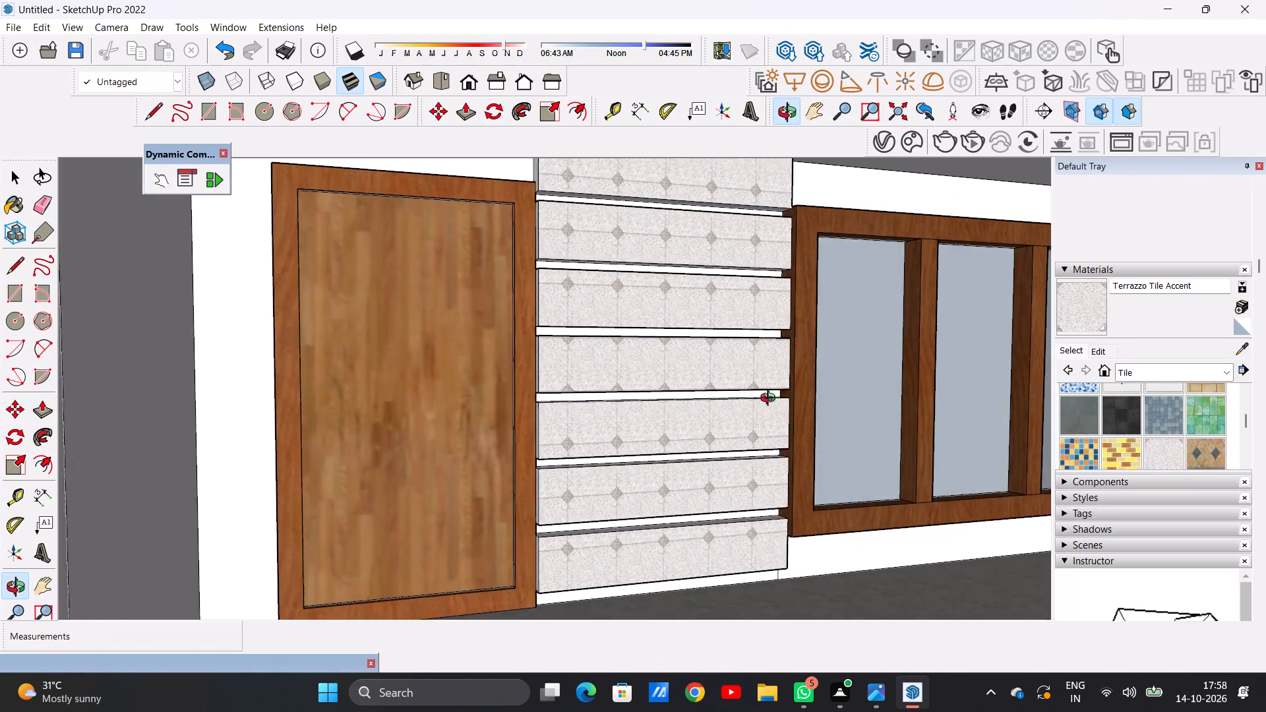
{"action": "middle_click_drag", "start_coordinate": [771, 400], "coordinate": [816, 415]}
{"action": "scroll", "coordinate": [646, 413], "scroll_direction": "down", "scroll_amount": 4}
{"action": "scroll", "coordinate": [561, 286], "scroll_direction": "up", "scroll_amount": 4}
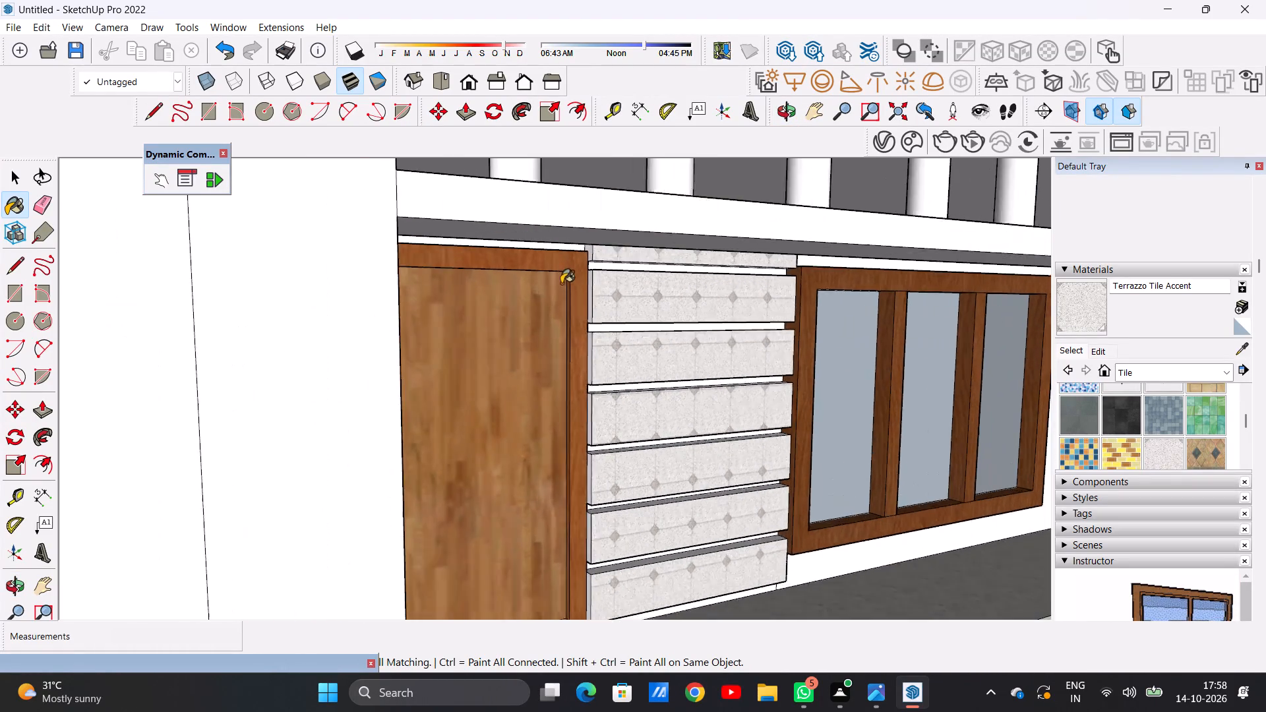
{"action": "scroll", "coordinate": [561, 283], "scroll_direction": "up", "scroll_amount": 7}
{"action": "left_click", "coordinate": [604, 223]}
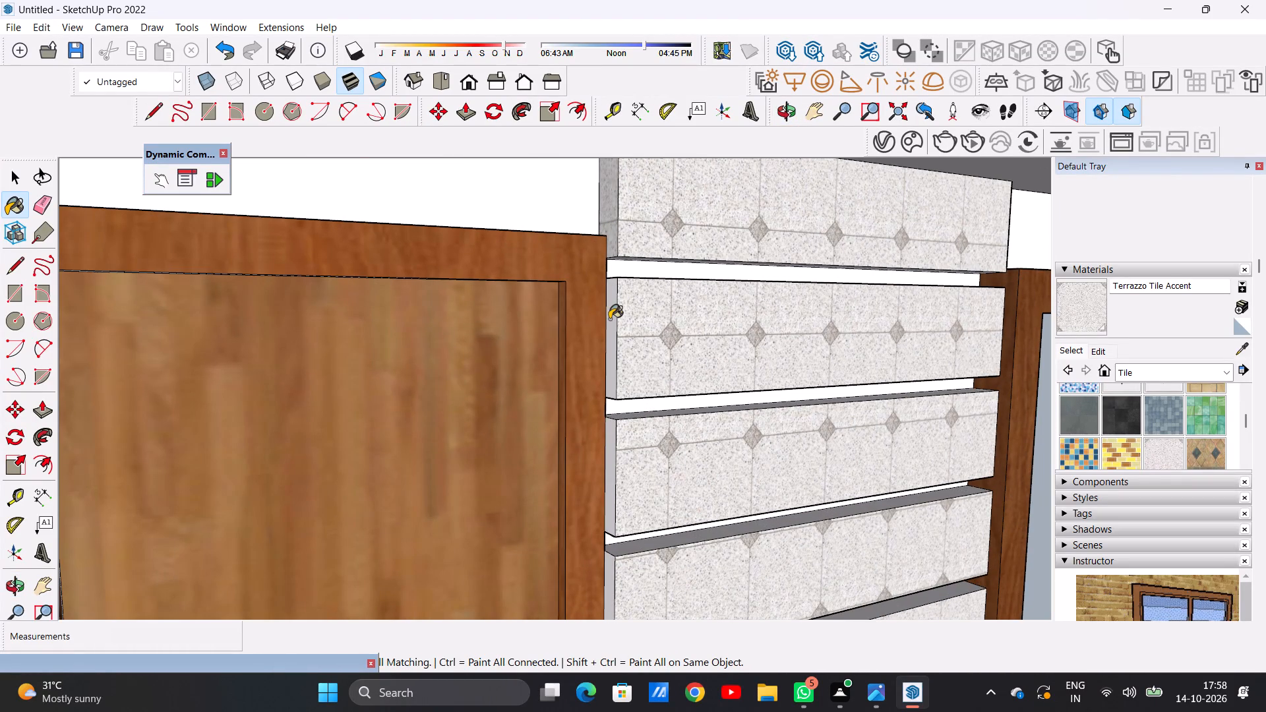
{"action": "left_click", "coordinate": [609, 319]}
{"action": "left_click", "coordinate": [611, 444]}
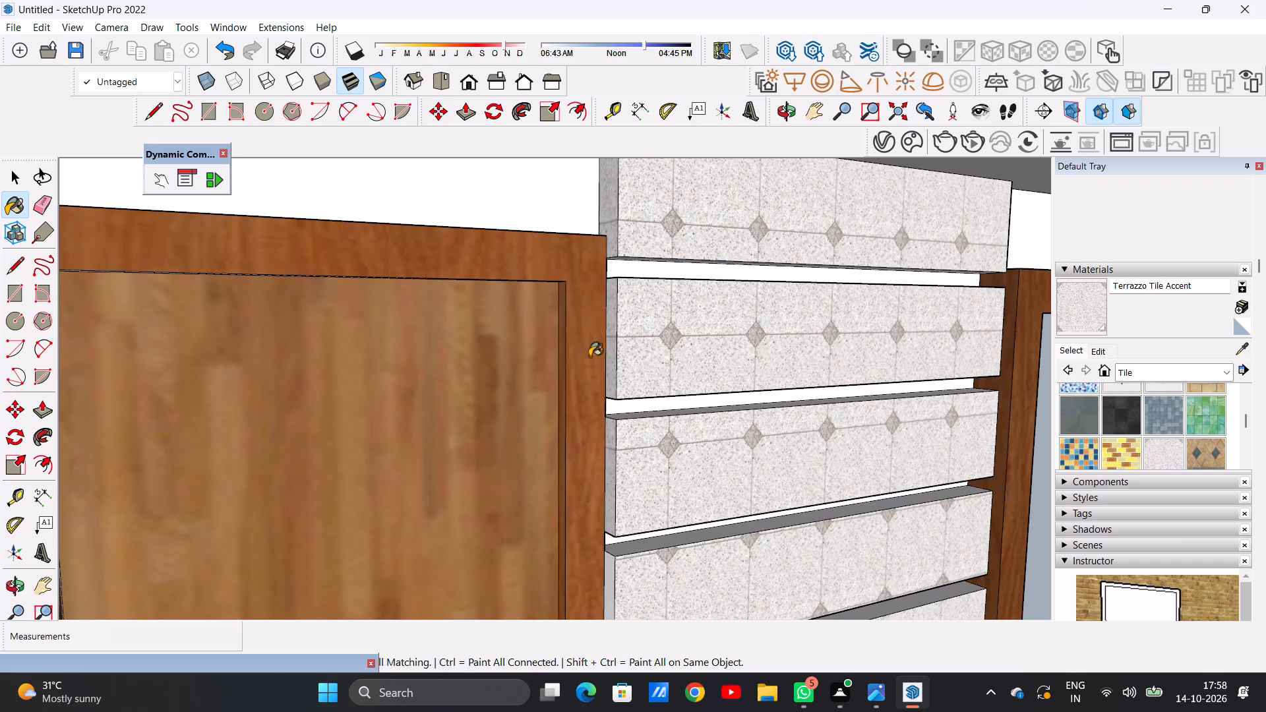
Paint the door-side end faces of the fourth and fifth boards from the top with Terrazzo Tile Accent.
{"action": "scroll", "coordinate": [581, 344], "scroll_direction": "down", "scroll_amount": 6}
{"action": "scroll", "coordinate": [597, 540], "scroll_direction": "up", "scroll_amount": 8}
{"action": "scroll", "coordinate": [588, 520], "scroll_direction": "down", "scroll_amount": 1}
{"action": "scroll", "coordinate": [588, 519], "scroll_direction": "up", "scroll_amount": 4}
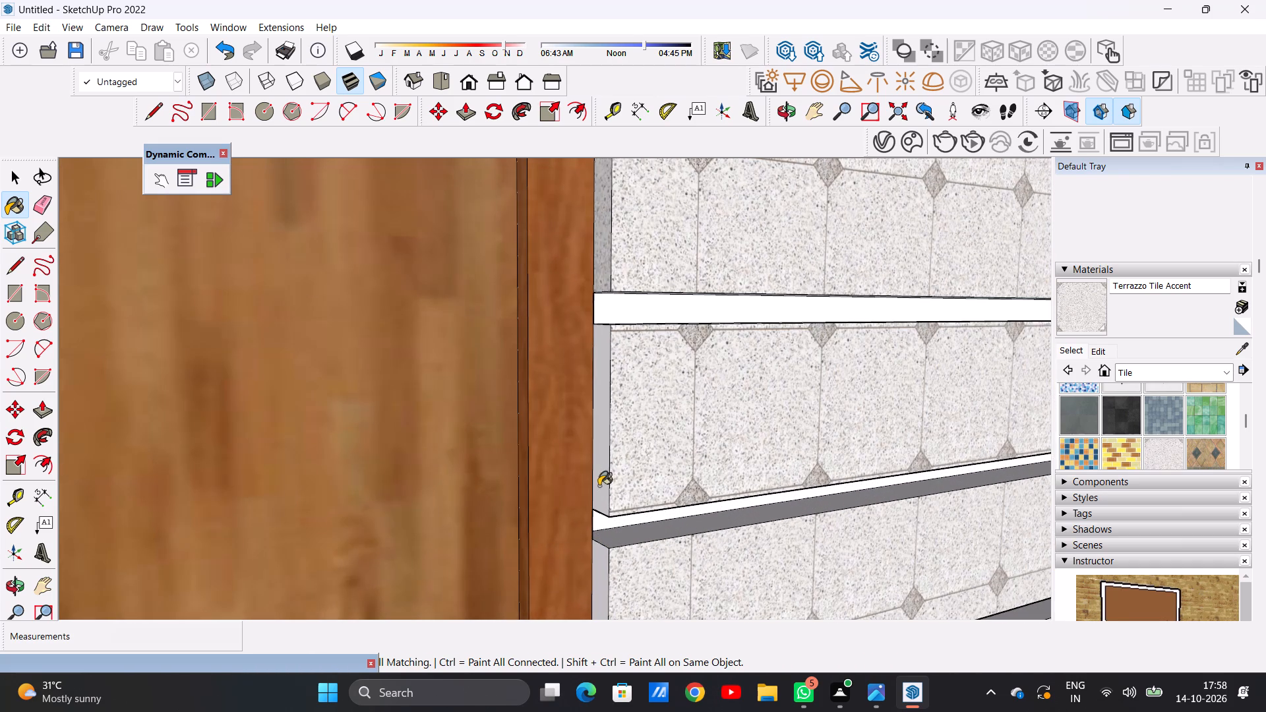
{"action": "left_click", "coordinate": [602, 471]}
{"action": "left_click", "coordinate": [601, 549]}
Paint the door-side end faces of the two lowest boards with Terrazzo Tile Accent.
{"action": "scroll", "coordinate": [562, 386], "scroll_direction": "down", "scroll_amount": 5}
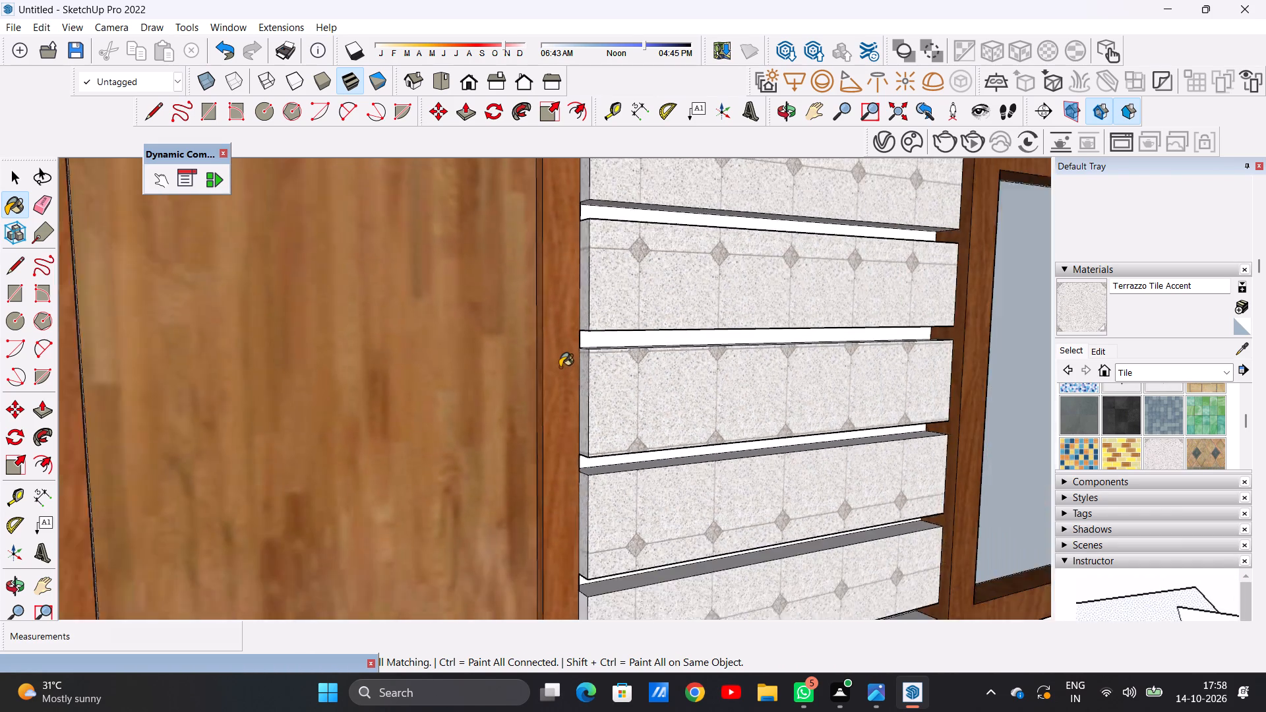
{"action": "scroll", "coordinate": [560, 367], "scroll_direction": "down", "scroll_amount": 7}
{"action": "scroll", "coordinate": [588, 613], "scroll_direction": "down", "scroll_amount": 1}
{"action": "scroll", "coordinate": [588, 613], "scroll_direction": "up", "scroll_amount": 1}
{"action": "scroll", "coordinate": [588, 613], "scroll_direction": "down", "scroll_amount": 1}
{"action": "scroll", "coordinate": [588, 613], "scroll_direction": "up", "scroll_amount": 1}
{"action": "scroll", "coordinate": [588, 613], "scroll_direction": "down", "scroll_amount": 1}
{"action": "scroll", "coordinate": [588, 613], "scroll_direction": "up", "scroll_amount": 13}
{"action": "left_click", "coordinate": [593, 547]}
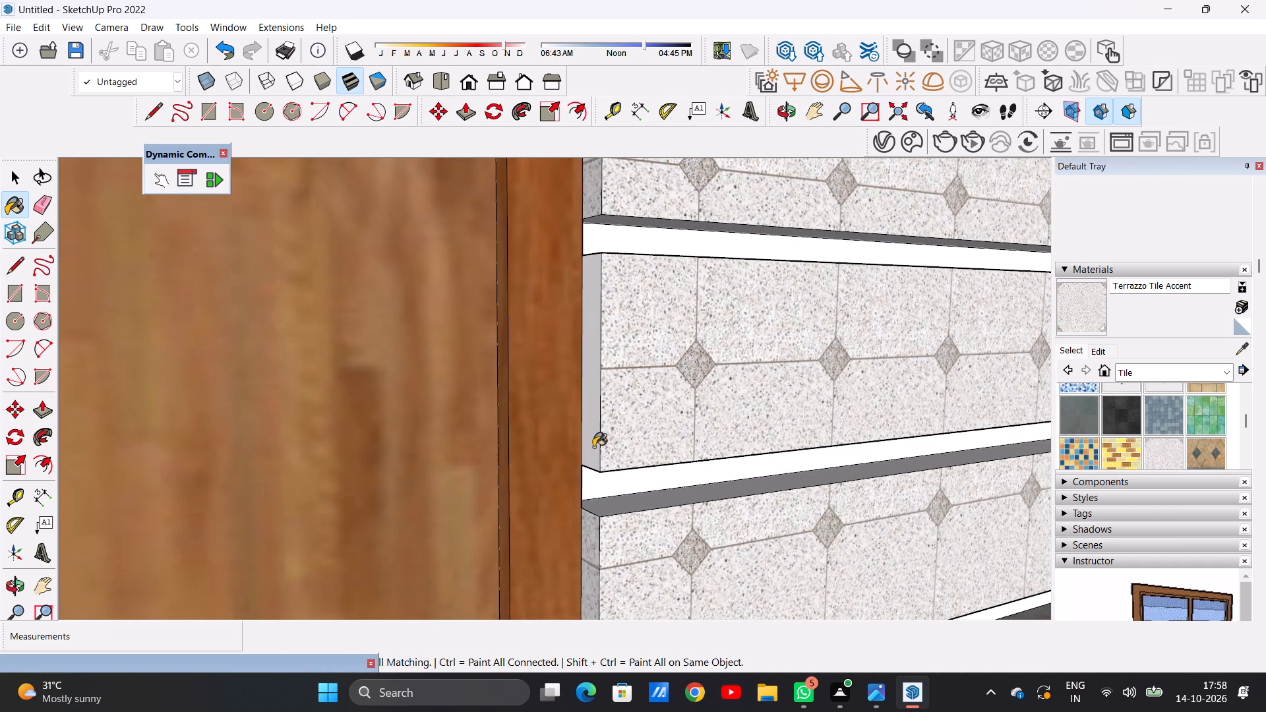
{"action": "left_click", "coordinate": [593, 446]}
Paint the underside of the topmost board between the door and window with Terrazzo Tile Accent.
{"action": "scroll", "coordinate": [555, 452], "scroll_direction": "down", "scroll_amount": 6}
{"action": "scroll", "coordinate": [501, 497], "scroll_direction": "down", "scroll_amount": 12}
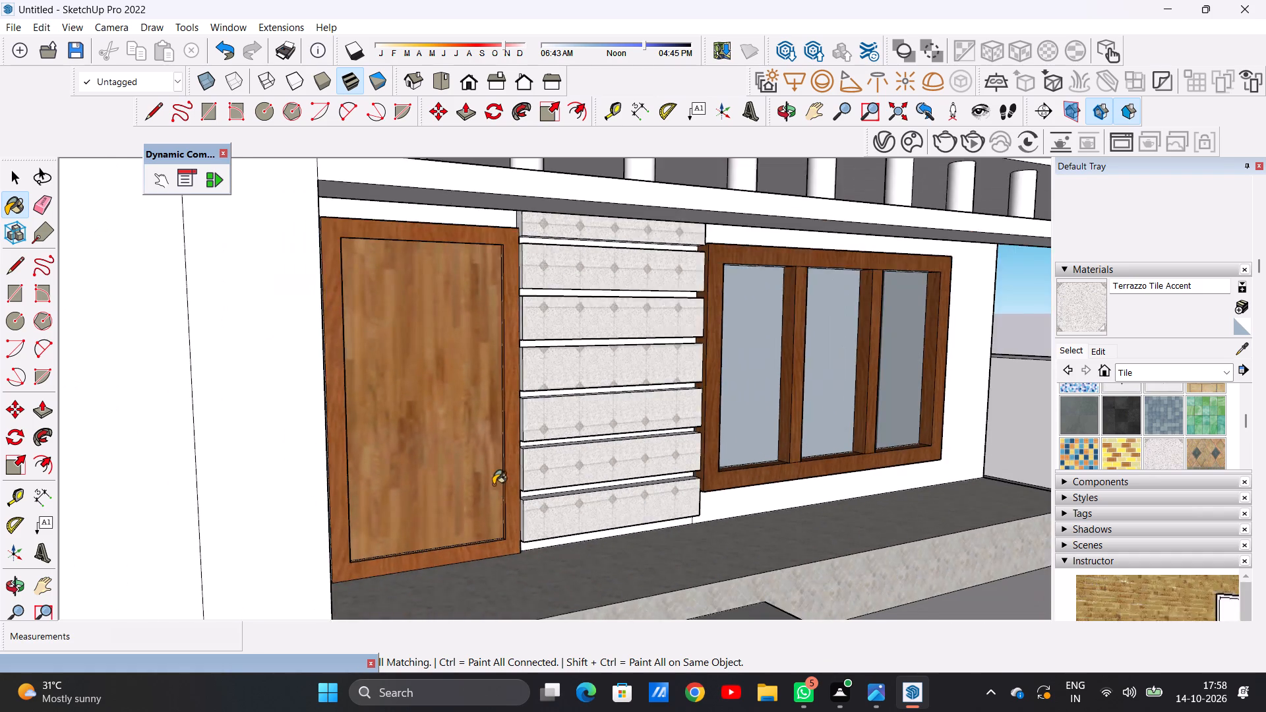
{"action": "scroll", "coordinate": [493, 485], "scroll_direction": "down", "scroll_amount": 5}
{"action": "middle_click_drag", "start_coordinate": [501, 408], "coordinate": [433, 354]}
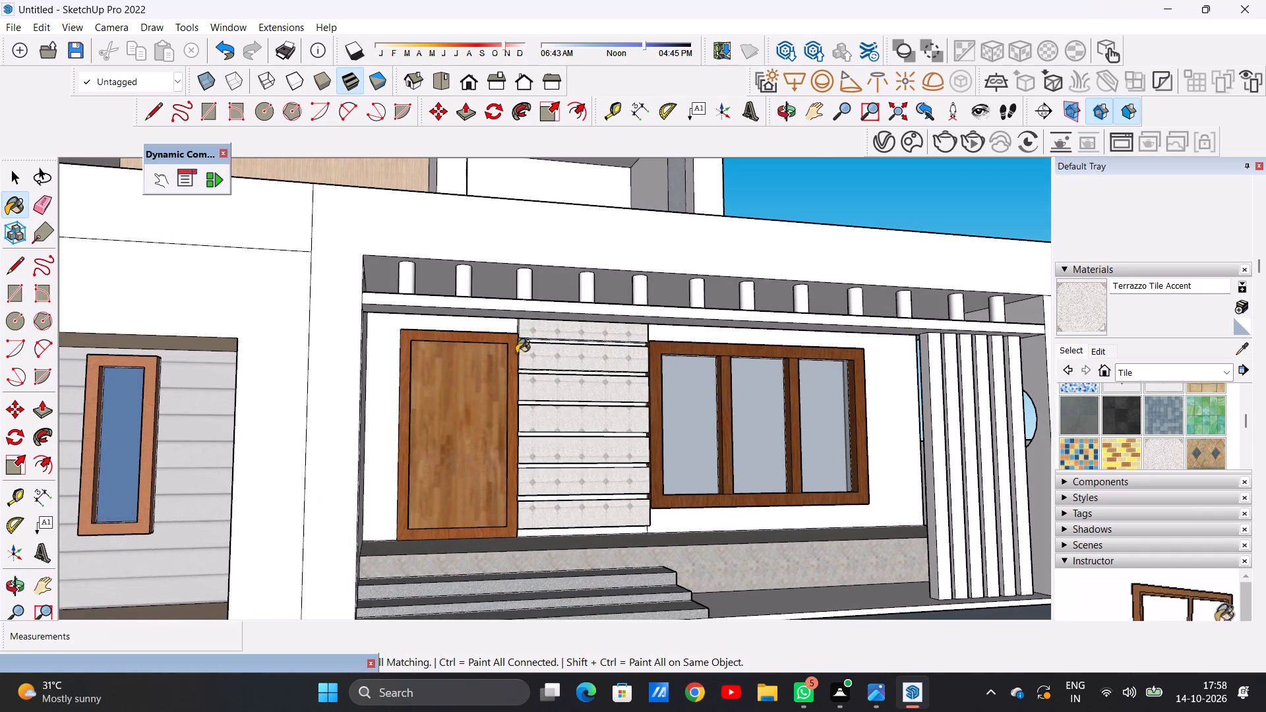
{"action": "scroll", "coordinate": [614, 422], "scroll_direction": "up", "scroll_amount": 3}
{"action": "scroll", "coordinate": [612, 430], "scroll_direction": "down", "scroll_amount": 1}
{"action": "scroll", "coordinate": [607, 435], "scroll_direction": "up", "scroll_amount": 1}
{"action": "scroll", "coordinate": [594, 345], "scroll_direction": "up", "scroll_amount": 1}
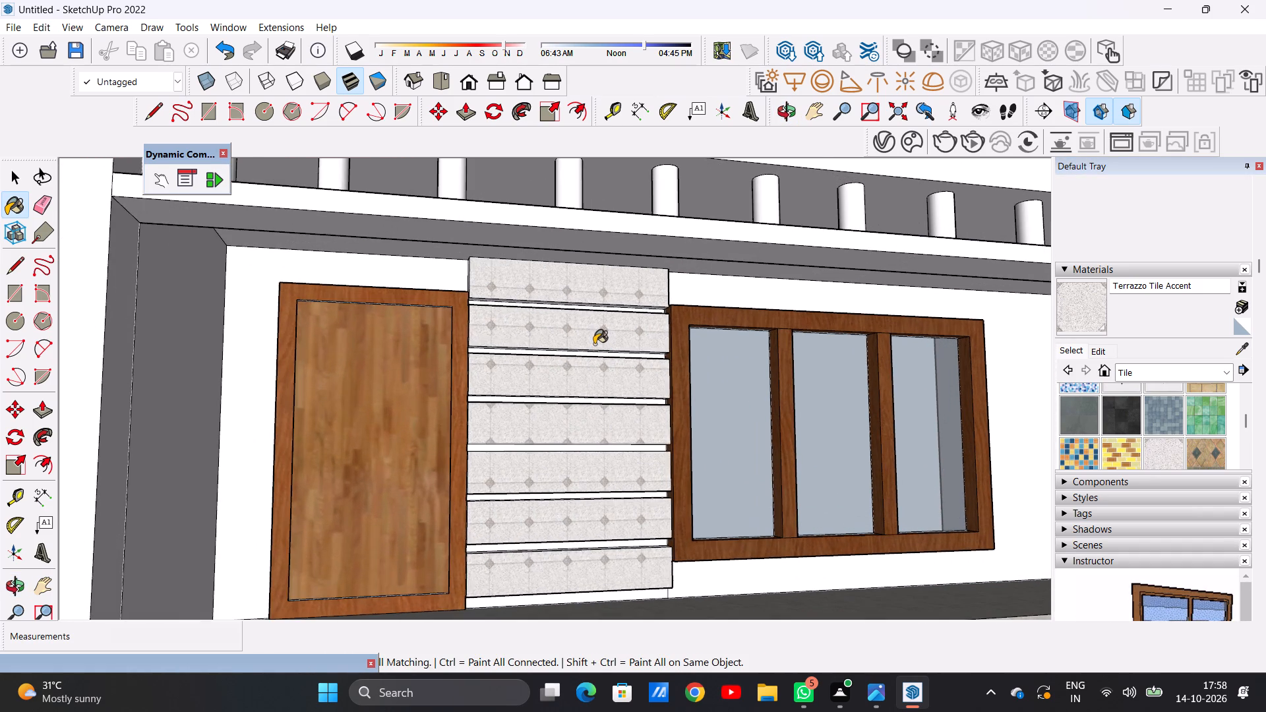
{"action": "middle_click_drag", "start_coordinate": [564, 421], "coordinate": [564, 365]}
{"action": "scroll", "coordinate": [543, 325], "scroll_direction": "up", "scroll_amount": 17}
{"action": "scroll", "coordinate": [543, 325], "scroll_direction": "down", "scroll_amount": 1}
{"action": "scroll", "coordinate": [543, 325], "scroll_direction": "up", "scroll_amount": 4}
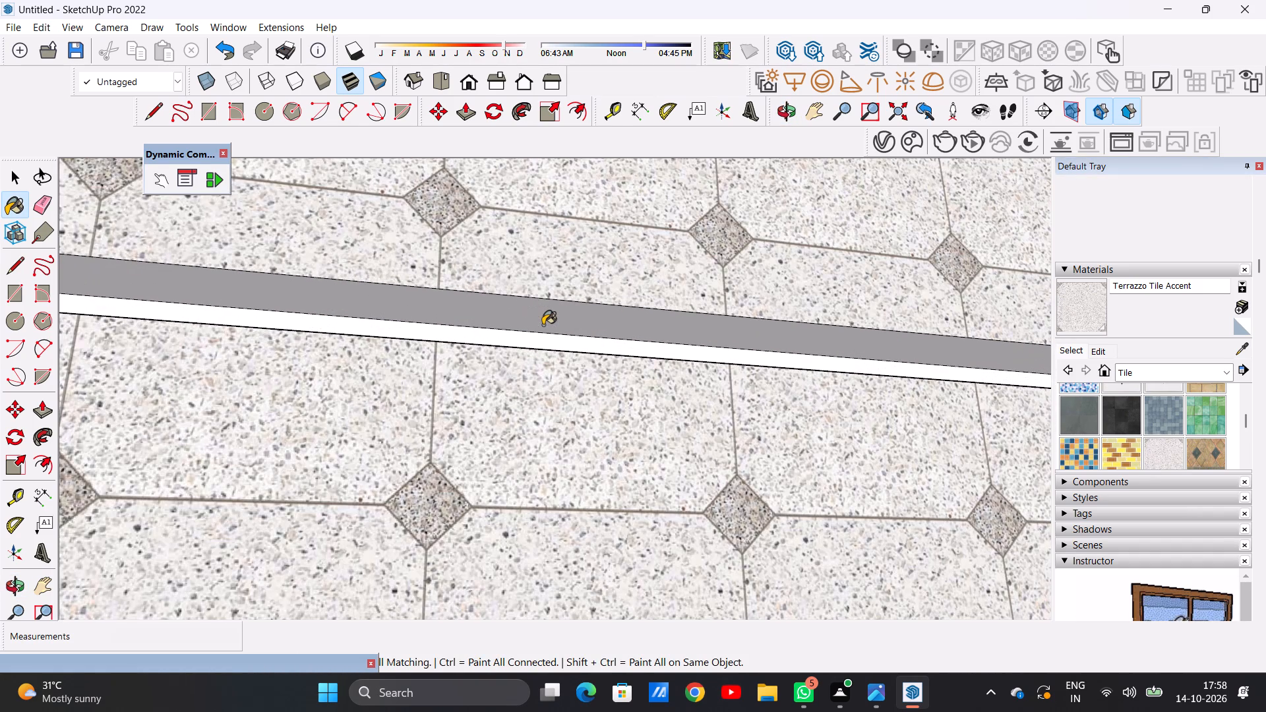
{"action": "left_click", "coordinate": [526, 304]}
Paint the undersides of the second and third boards from the top with Terrazzo Tile Accent.
{"action": "scroll", "coordinate": [551, 294], "scroll_direction": "down", "scroll_amount": 11}
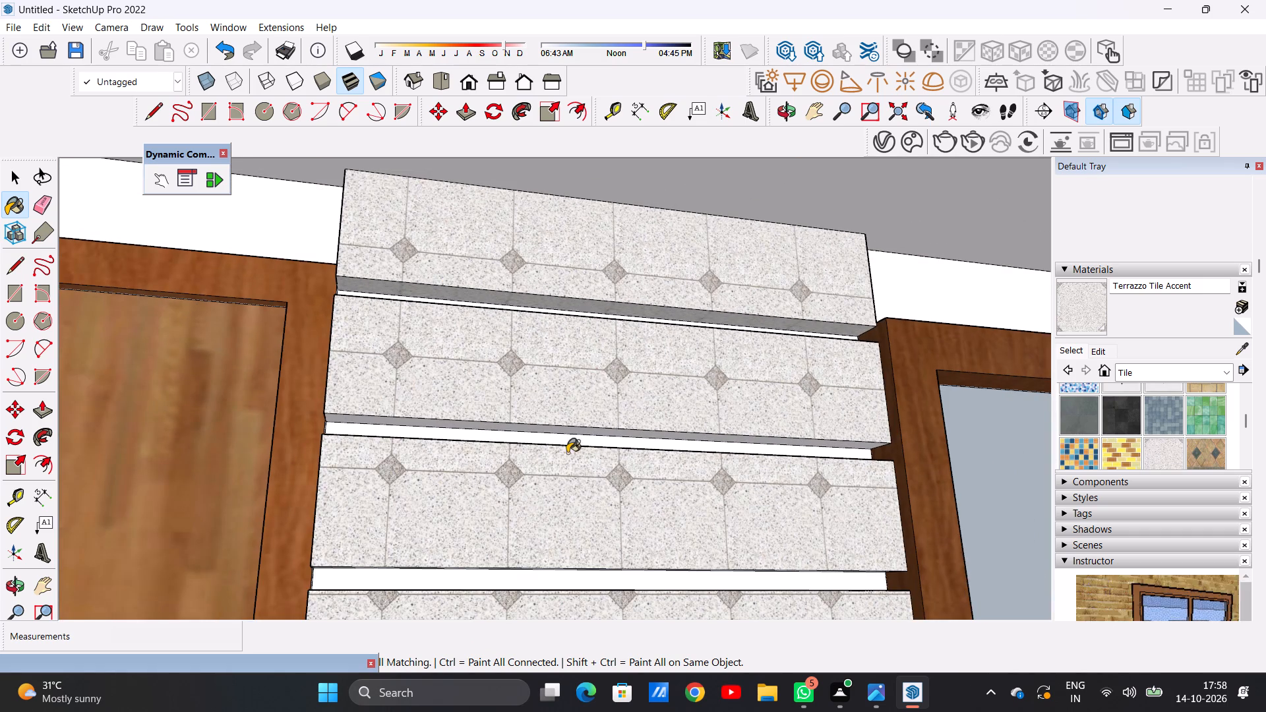
{"action": "middle_click_drag", "start_coordinate": [567, 453], "coordinate": [558, 377]}
{"action": "scroll", "coordinate": [557, 425], "scroll_direction": "up", "scroll_amount": 6}
{"action": "left_click", "coordinate": [557, 425]}
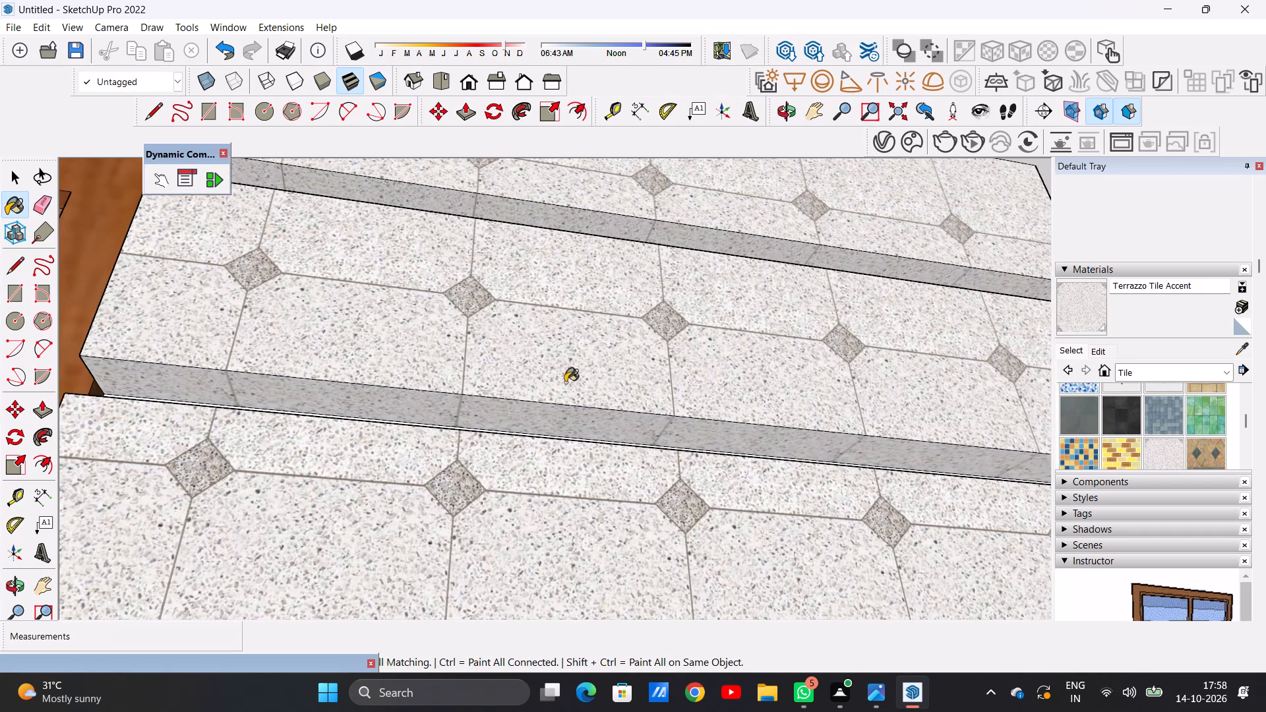
{"action": "scroll", "coordinate": [570, 370], "scroll_direction": "down", "scroll_amount": 6}
{"action": "scroll", "coordinate": [582, 555], "scroll_direction": "up", "scroll_amount": 10}
{"action": "scroll", "coordinate": [593, 535], "scroll_direction": "down", "scroll_amount": 1}
{"action": "scroll", "coordinate": [593, 535], "scroll_direction": "up", "scroll_amount": 3}
{"action": "left_click", "coordinate": [597, 525]}
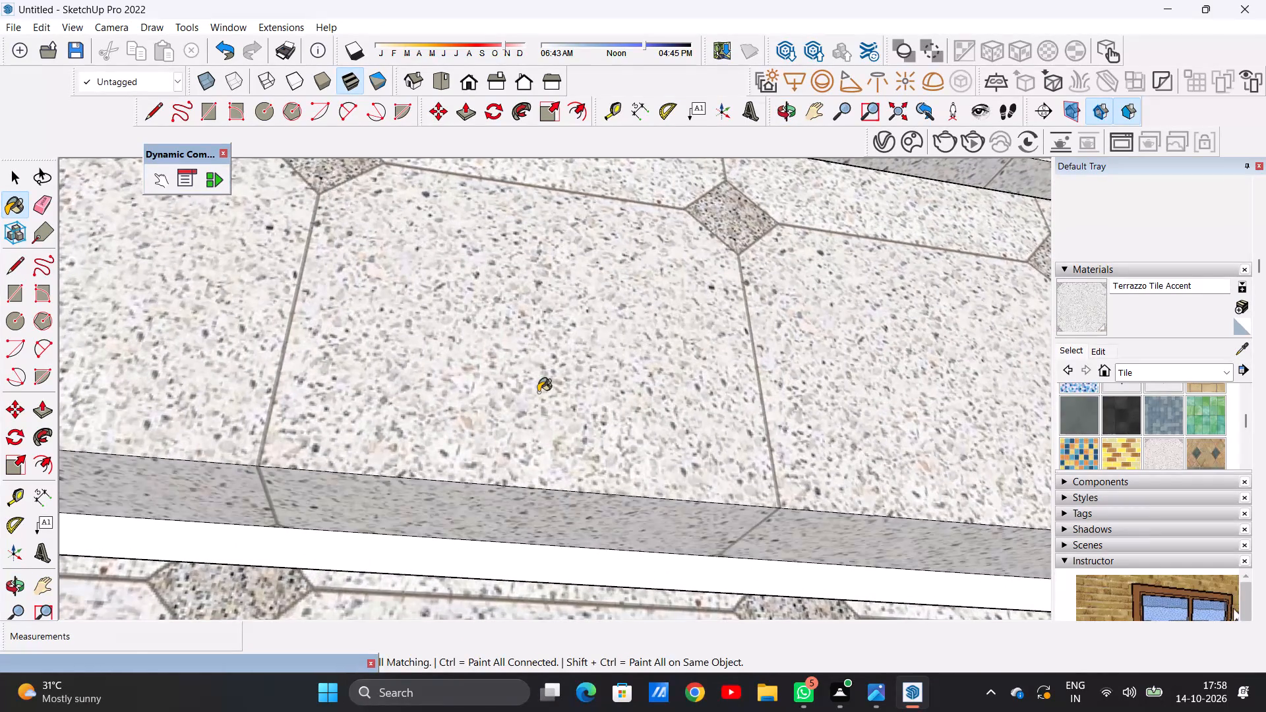
Paint the underside of the fourth board from the top with Terrazzo Tile Accent.
{"action": "scroll", "coordinate": [547, 374], "scroll_direction": "down", "scroll_amount": 20}
{"action": "scroll", "coordinate": [547, 374], "scroll_direction": "down", "scroll_amount": 2}
{"action": "scroll", "coordinate": [545, 477], "scroll_direction": "up", "scroll_amount": 15}
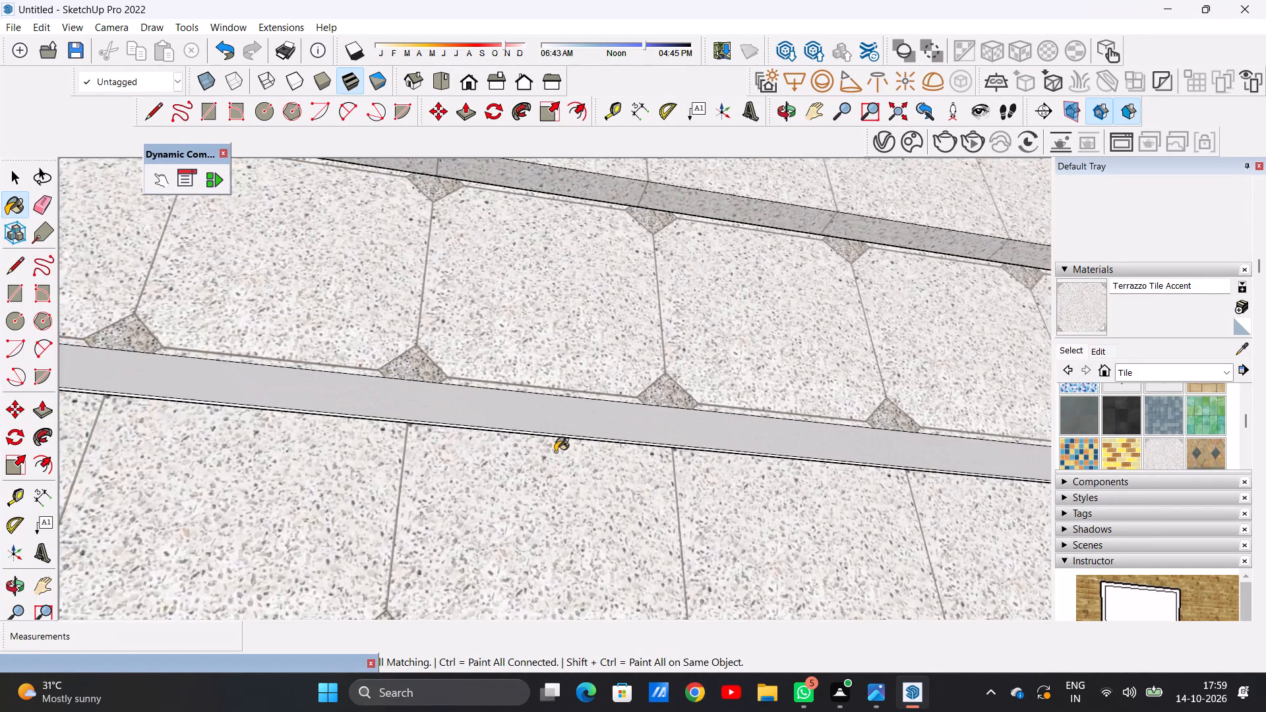
{"action": "scroll", "coordinate": [557, 448], "scroll_direction": "down", "scroll_amount": 1}
{"action": "scroll", "coordinate": [557, 448], "scroll_direction": "up", "scroll_amount": 4}
{"action": "scroll", "coordinate": [557, 446], "scroll_direction": "down", "scroll_amount": 1}
{"action": "scroll", "coordinate": [557, 446], "scroll_direction": "up", "scroll_amount": 2}
{"action": "left_click", "coordinate": [560, 404]}
{"action": "scroll", "coordinate": [560, 403], "scroll_direction": "down", "scroll_amount": 10}
{"action": "scroll", "coordinate": [544, 357], "scroll_direction": "down", "scroll_amount": 13}
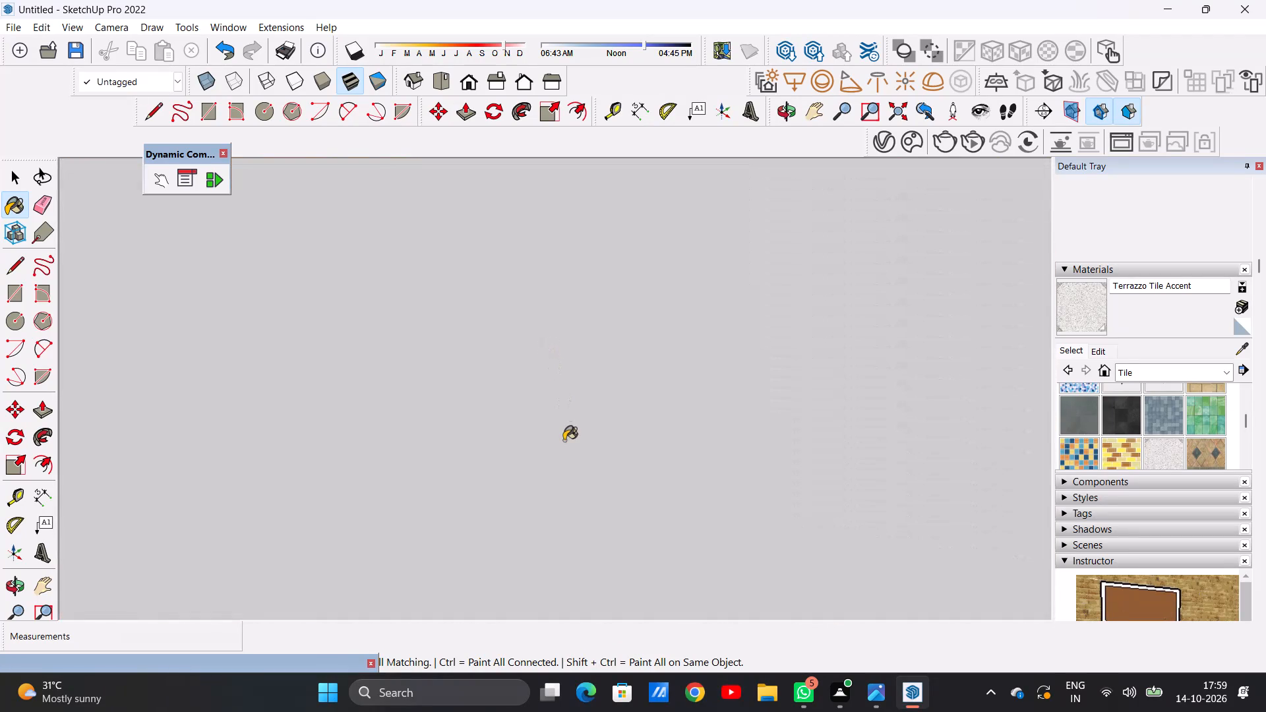
Paint the undersides of the fifth and sixth boards from the top, between door and window, with Terrazzo Tile Accent.
{"action": "scroll", "coordinate": [563, 444], "scroll_direction": "down", "scroll_amount": 7}
{"action": "left_click", "coordinate": [467, 69]}
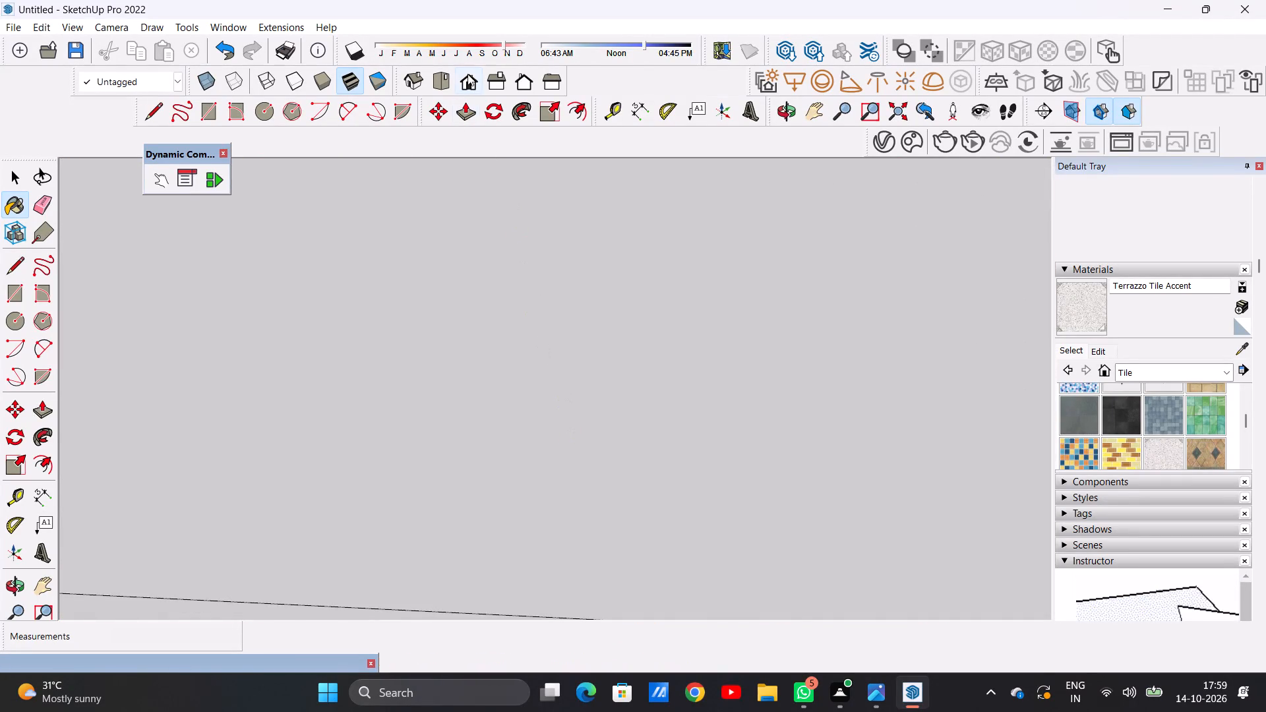
{"action": "scroll", "coordinate": [495, 365], "scroll_direction": "down", "scroll_amount": 12}
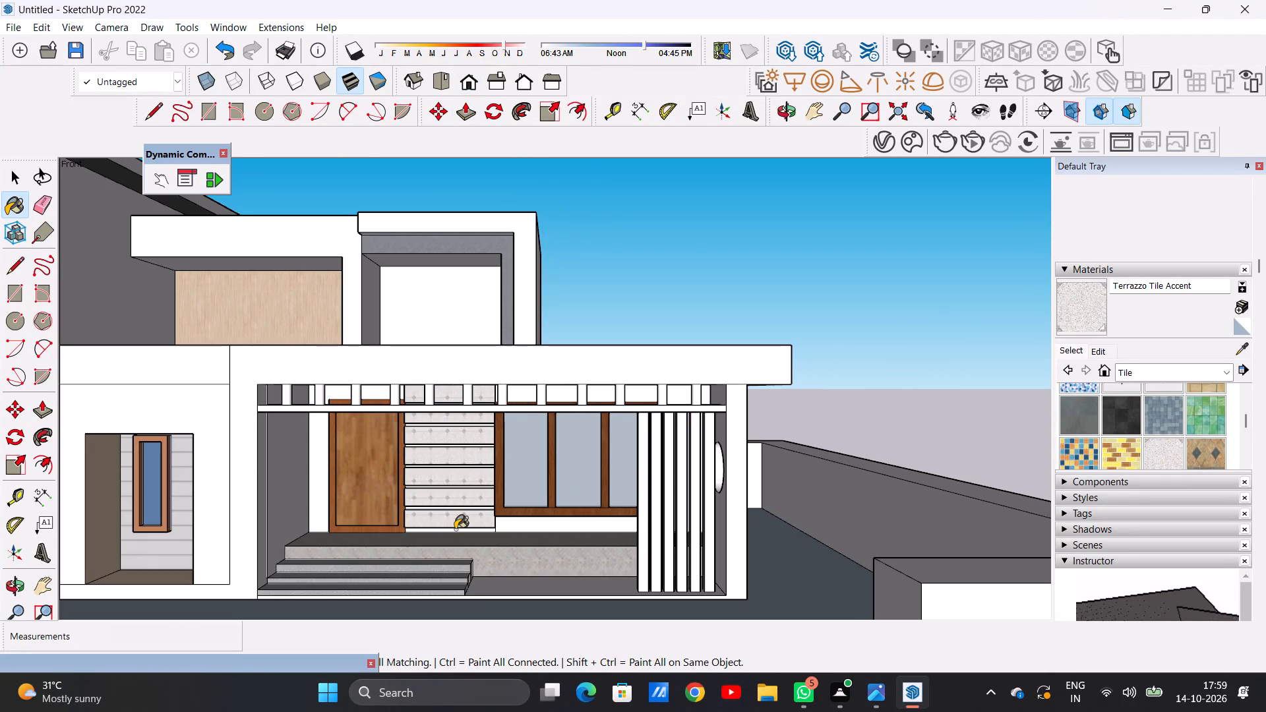
{"action": "middle_click_drag", "start_coordinate": [455, 529], "coordinate": [450, 458]}
{"action": "scroll", "coordinate": [455, 516], "scroll_direction": "up", "scroll_amount": 9}
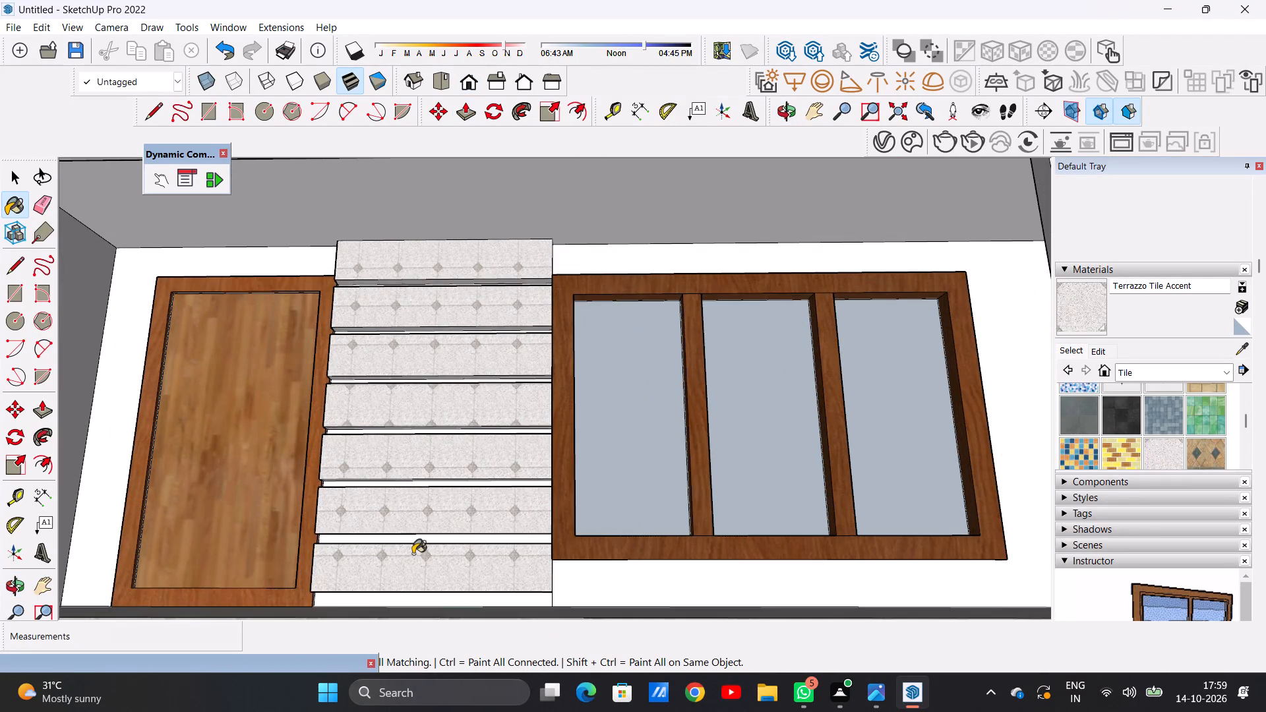
{"action": "scroll", "coordinate": [413, 554], "scroll_direction": "up", "scroll_amount": 9}
{"action": "middle_click_drag", "start_coordinate": [411, 543], "coordinate": [409, 490]}
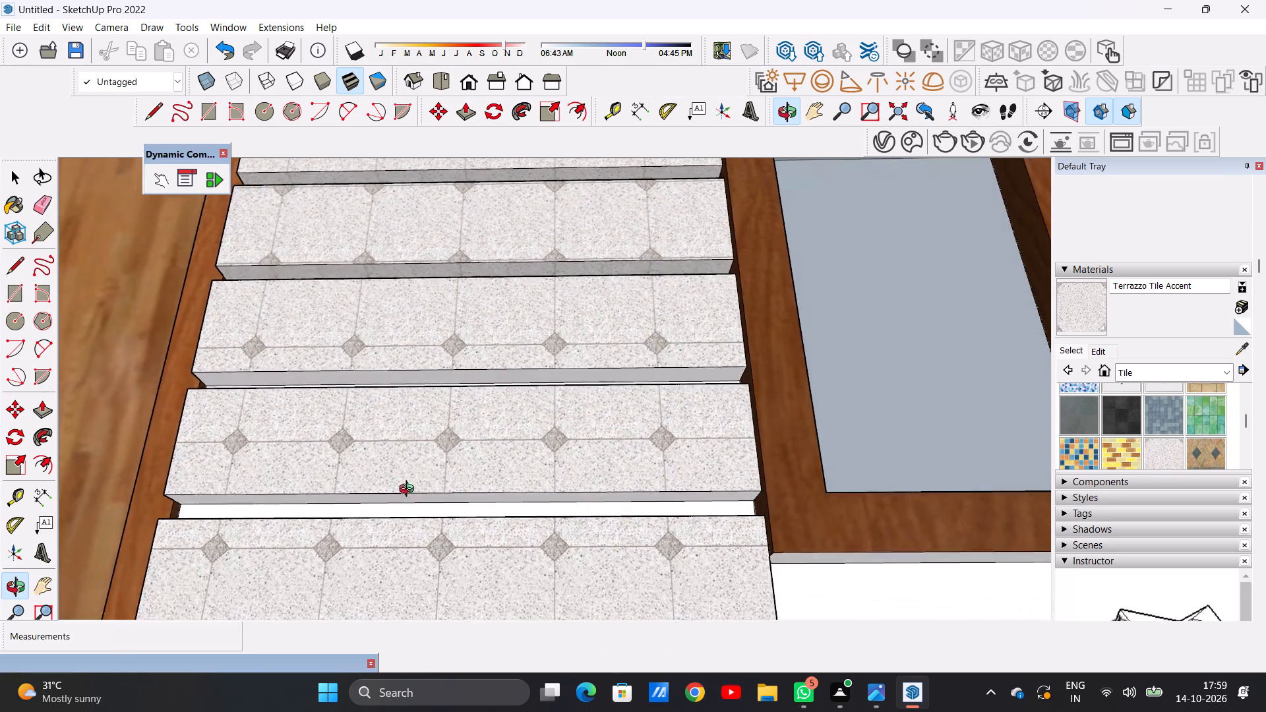
{"action": "middle_click_drag", "start_coordinate": [409, 490], "coordinate": [411, 491]}
{"action": "scroll", "coordinate": [435, 500], "scroll_direction": "up", "scroll_amount": 6}
{"action": "left_click", "coordinate": [437, 494]}
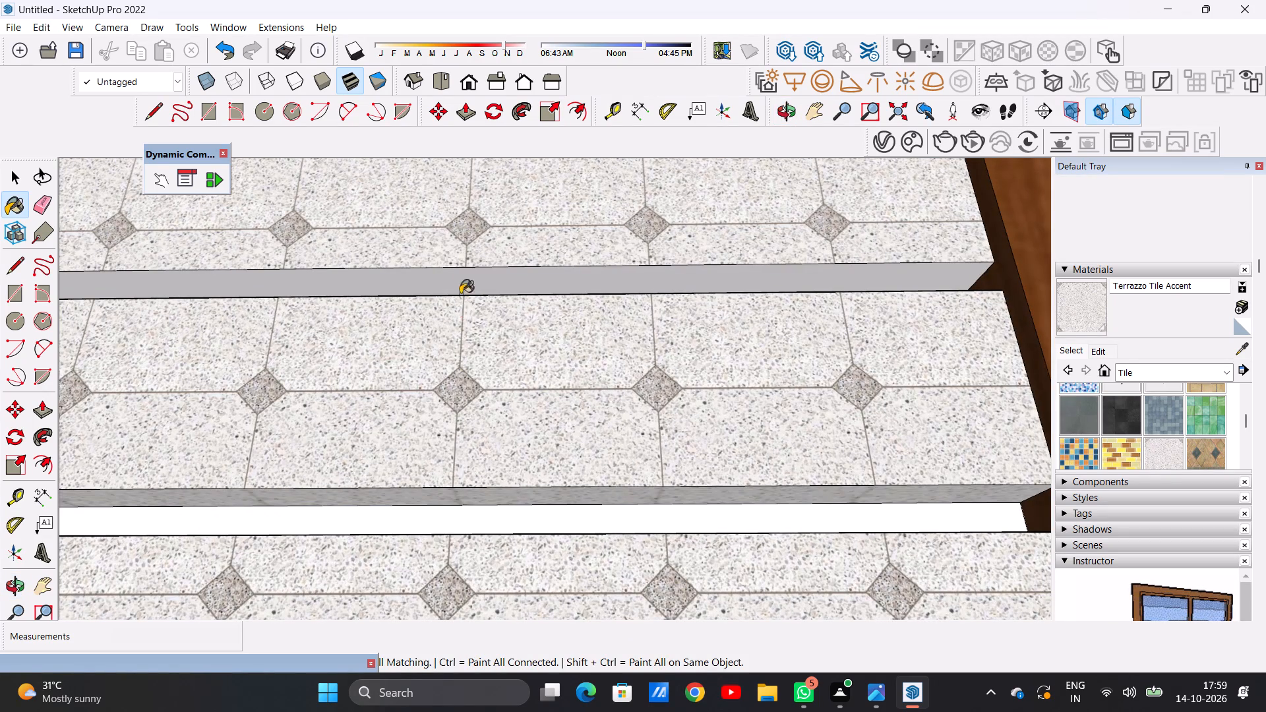
{"action": "left_click", "coordinate": [462, 275]}
{"action": "scroll", "coordinate": [466, 523], "scroll_direction": "down", "scroll_amount": 11}
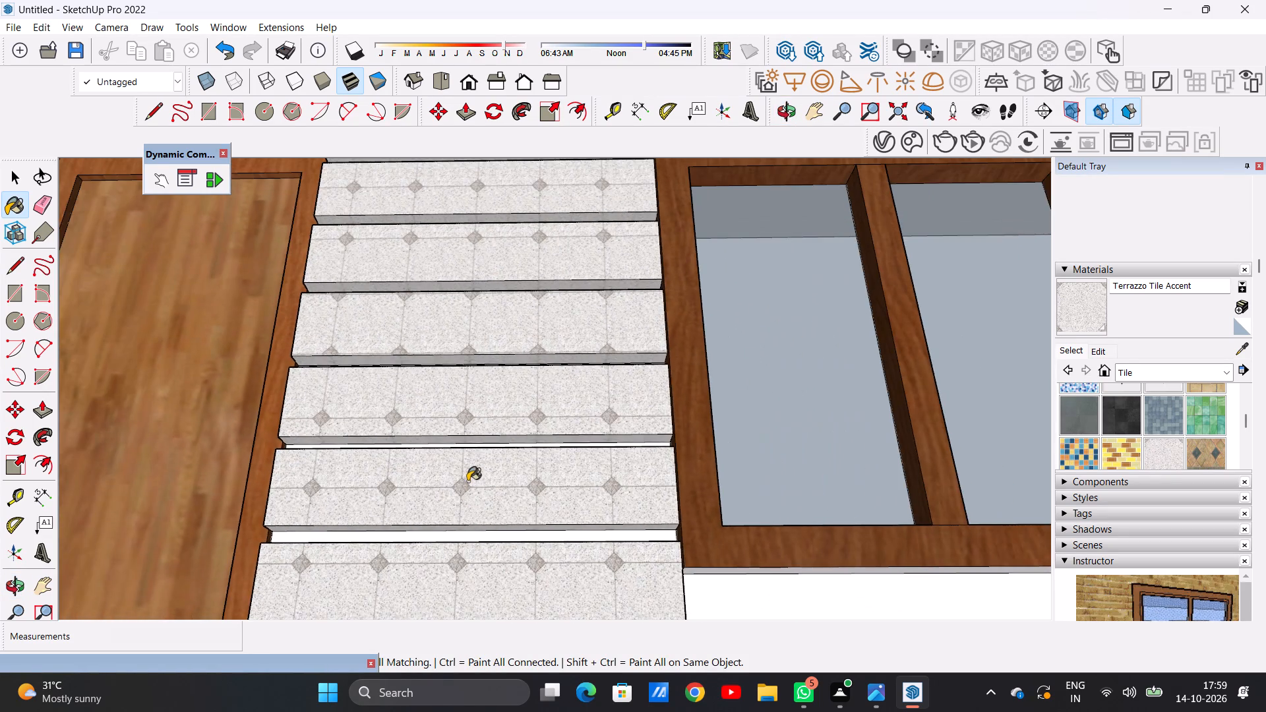
Paint the underside of the lowest board between the door and window with Terrazzo Tile Accent.
{"action": "middle_click_drag", "start_coordinate": [467, 481], "coordinate": [485, 563]}
{"action": "scroll", "coordinate": [432, 471], "scroll_direction": "down", "scroll_amount": 1}
{"action": "scroll", "coordinate": [432, 473], "scroll_direction": "up", "scroll_amount": 2}
{"action": "scroll", "coordinate": [432, 474], "scroll_direction": "down", "scroll_amount": 19}
{"action": "scroll", "coordinate": [434, 508], "scroll_direction": "up", "scroll_amount": 3}
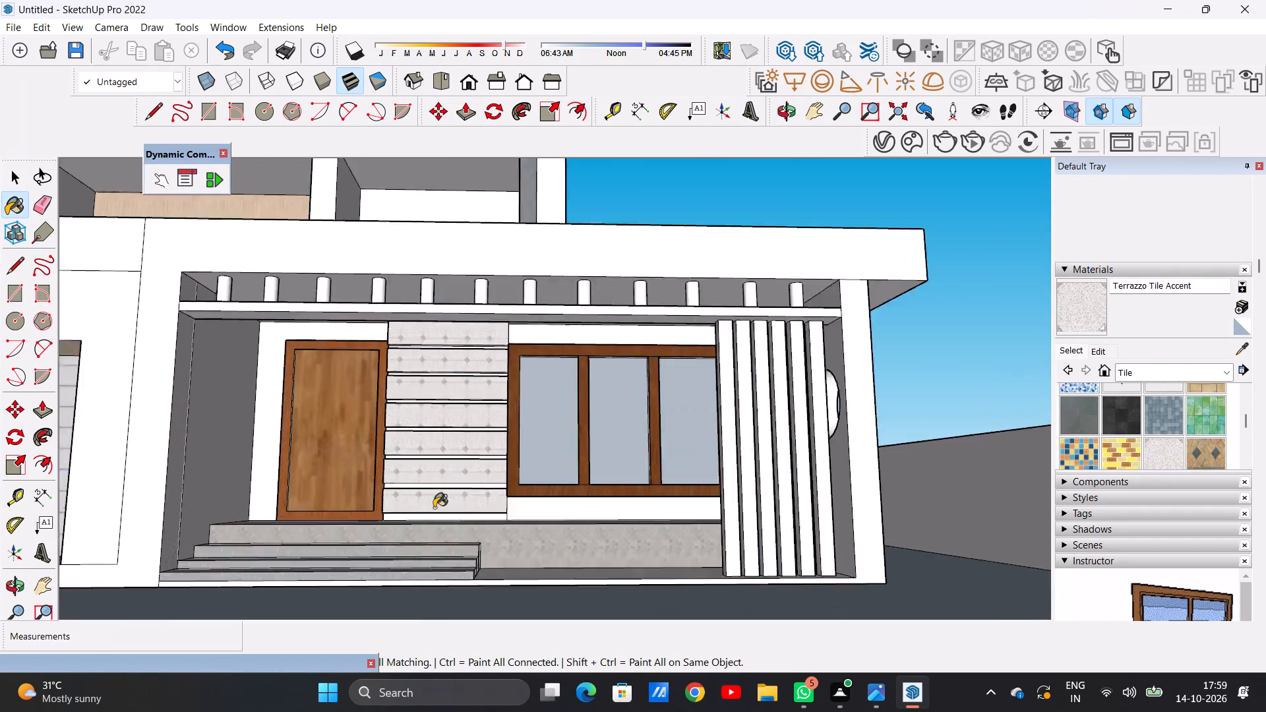
{"action": "scroll", "coordinate": [434, 508], "scroll_direction": "up", "scroll_amount": 12}
{"action": "scroll", "coordinate": [438, 529], "scroll_direction": "down", "scroll_amount": 1}
{"action": "scroll", "coordinate": [438, 529], "scroll_direction": "up", "scroll_amount": 18}
{"action": "middle_click_drag", "start_coordinate": [438, 523], "coordinate": [429, 487]}
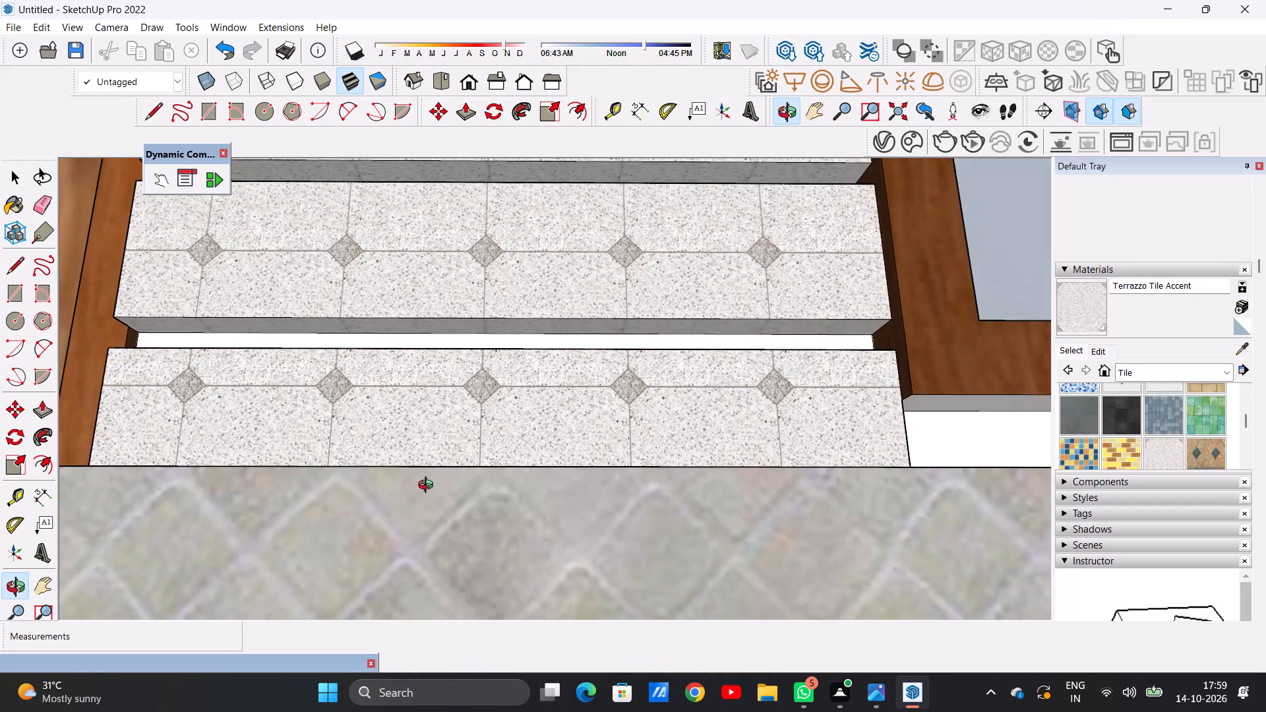
{"action": "middle_click_drag", "start_coordinate": [429, 487], "coordinate": [448, 529]}
{"action": "scroll", "coordinate": [450, 477], "scroll_direction": "up", "scroll_amount": 6}
{"action": "middle_click_drag", "start_coordinate": [483, 493], "coordinate": [498, 510]}
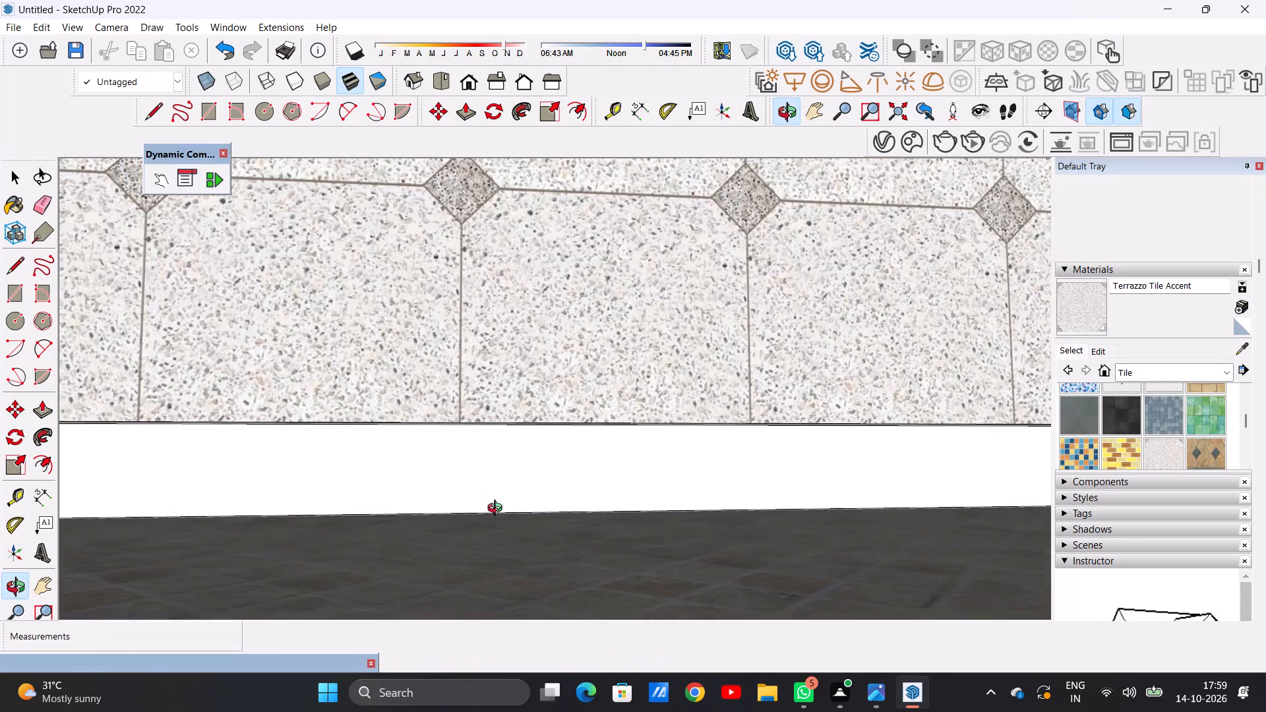
{"action": "middle_click_drag", "start_coordinate": [498, 510], "coordinate": [498, 514]}
{"action": "scroll", "coordinate": [495, 465], "scroll_direction": "up", "scroll_amount": 1}
{"action": "scroll", "coordinate": [495, 465], "scroll_direction": "down", "scroll_amount": 1}
{"action": "scroll", "coordinate": [495, 465], "scroll_direction": "up", "scroll_amount": 4}
{"action": "middle_click_drag", "start_coordinate": [502, 472], "coordinate": [509, 450]}
{"action": "scroll", "coordinate": [513, 409], "scroll_direction": "up", "scroll_amount": 11}
{"action": "left_click", "coordinate": [513, 363]}
{"action": "scroll", "coordinate": [489, 479], "scroll_direction": "down", "scroll_amount": 6}
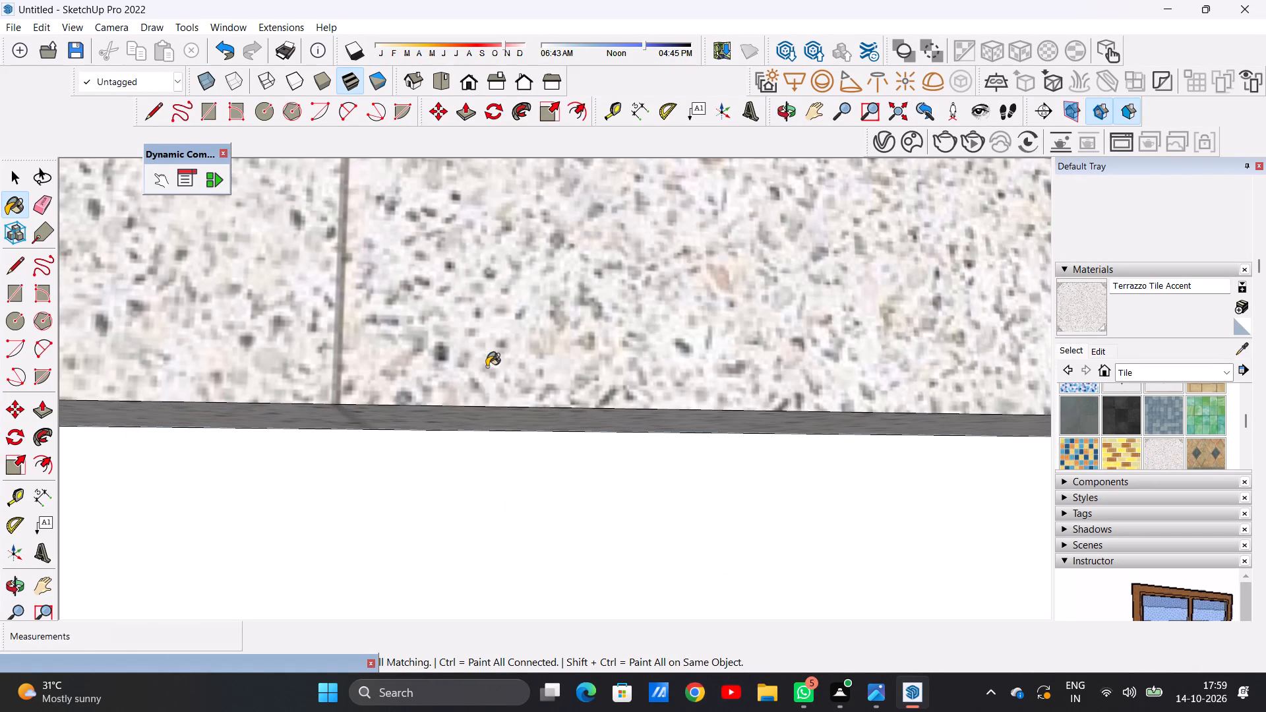
Examine the villa's front elevation and the upper-floor balcony area for surfaces still needing a finish.
{"action": "left_click", "coordinate": [458, 86]}
{"action": "scroll", "coordinate": [504, 436], "scroll_direction": "down", "scroll_amount": 7}
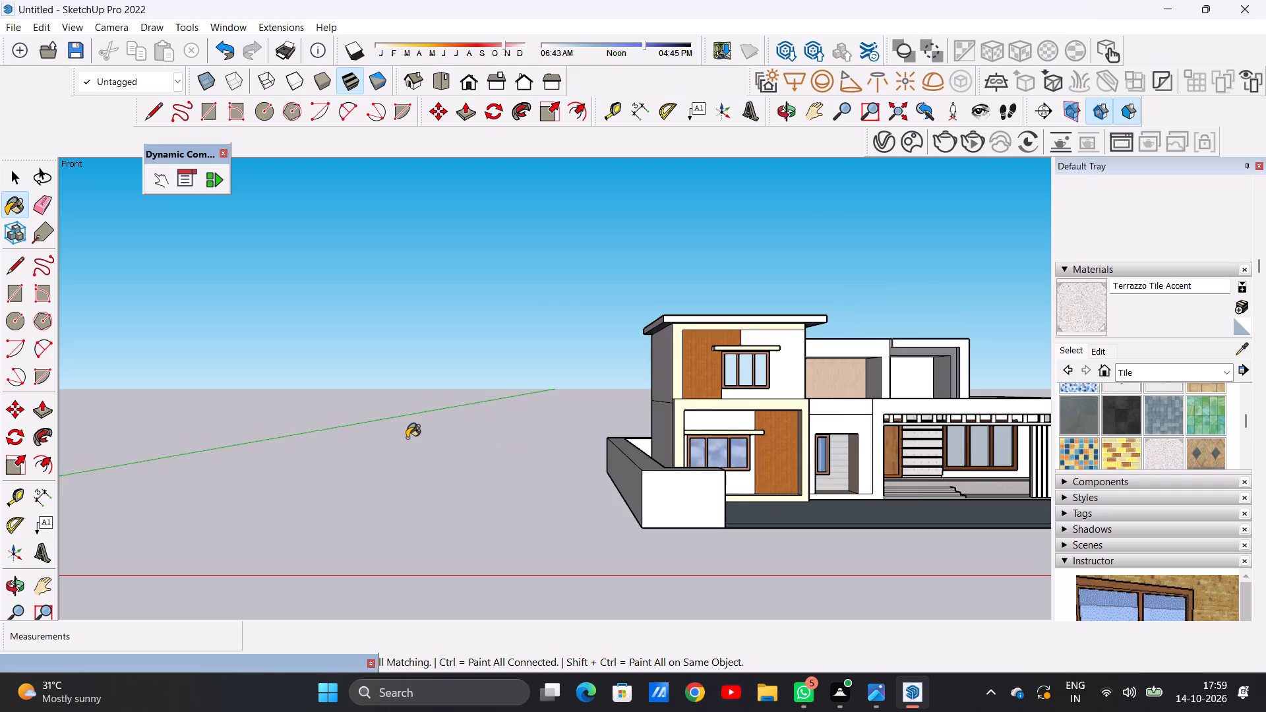
{"action": "scroll", "coordinate": [407, 438], "scroll_direction": "down", "scroll_amount": 6}
{"action": "scroll", "coordinate": [659, 409], "scroll_direction": "up", "scroll_amount": 13}
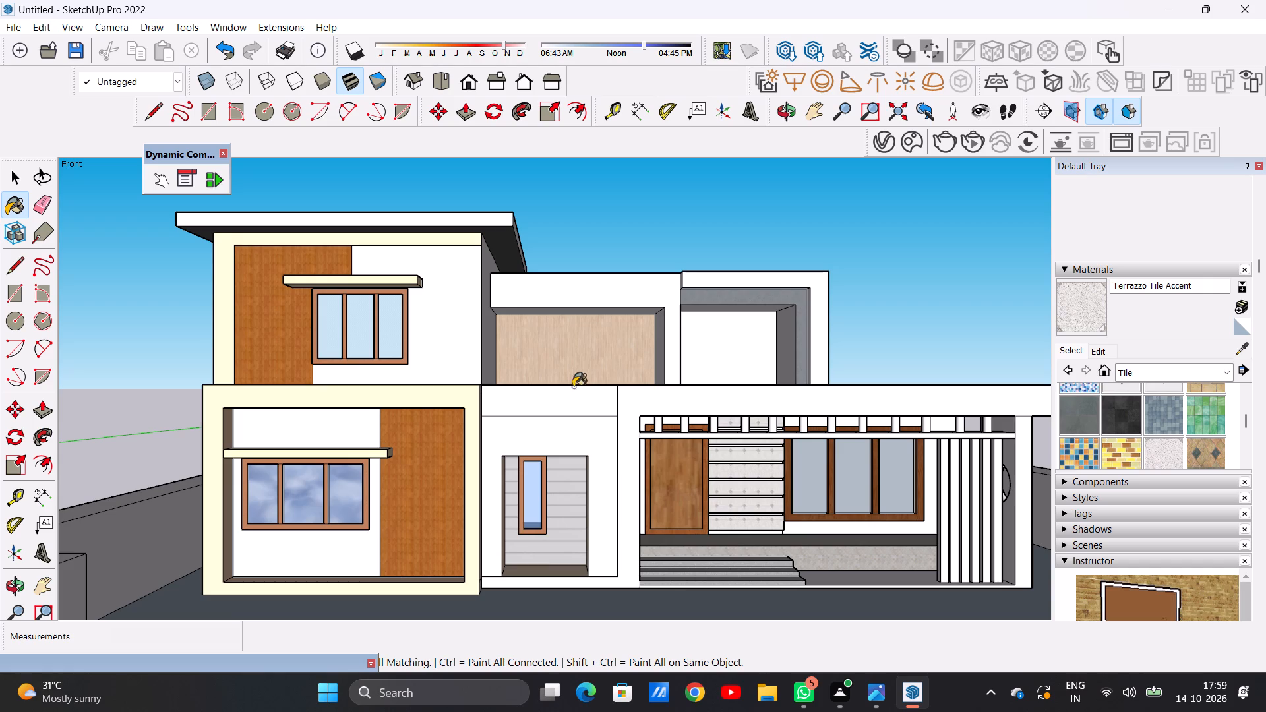
{"action": "scroll", "coordinate": [751, 293], "scroll_direction": "up", "scroll_amount": 1}
{"action": "scroll", "coordinate": [751, 293], "scroll_direction": "down", "scroll_amount": 1}
{"action": "scroll", "coordinate": [751, 293], "scroll_direction": "up", "scroll_amount": 5}
{"action": "middle_click_drag", "start_coordinate": [719, 370], "coordinate": [698, 281]}
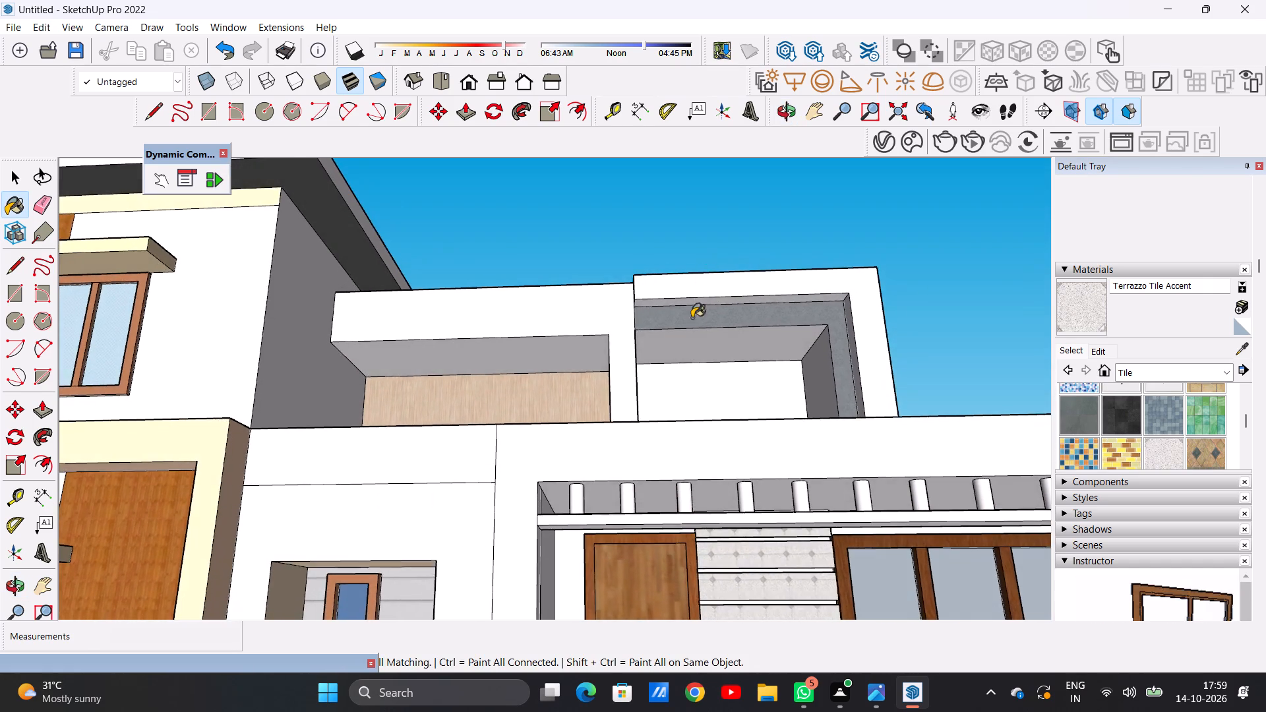
{"action": "scroll", "coordinate": [688, 329], "scroll_direction": "up", "scroll_amount": 7}
{"action": "key", "text": "space"}
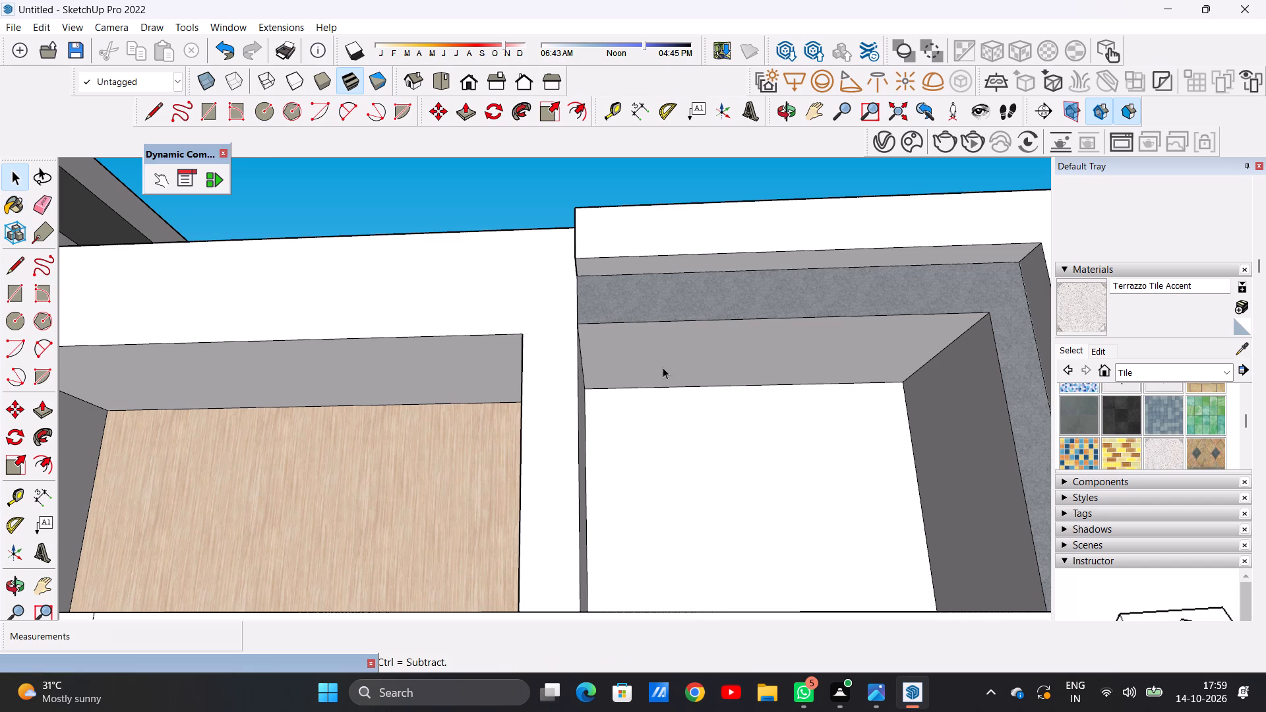
{"action": "scroll", "coordinate": [648, 386], "scroll_direction": "down", "scroll_amount": 9}
{"action": "scroll", "coordinate": [534, 429], "scroll_direction": "up", "scroll_amount": 2}
{"action": "scroll", "coordinate": [533, 429], "scroll_direction": "down", "scroll_amount": 1}
{"action": "scroll", "coordinate": [533, 429], "scroll_direction": "up", "scroll_amount": 3}
{"action": "middle_click_drag", "start_coordinate": [550, 414], "coordinate": [562, 507]}
{"action": "scroll", "coordinate": [571, 446], "scroll_direction": "down", "scroll_amount": 9}
{"action": "scroll", "coordinate": [538, 491], "scroll_direction": "up", "scroll_amount": 1}
{"action": "scroll", "coordinate": [538, 491], "scroll_direction": "down", "scroll_amount": 1}
{"action": "scroll", "coordinate": [538, 491], "scroll_direction": "up", "scroll_amount": 1}
{"action": "scroll", "coordinate": [538, 491], "scroll_direction": "down", "scroll_amount": 1}
{"action": "scroll", "coordinate": [538, 491], "scroll_direction": "up", "scroll_amount": 1}
{"action": "scroll", "coordinate": [538, 491], "scroll_direction": "down", "scroll_amount": 1}
{"action": "scroll", "coordinate": [544, 469], "scroll_direction": "up", "scroll_amount": 3}
{"action": "scroll", "coordinate": [544, 469], "scroll_direction": "down", "scroll_amount": 1}
{"action": "scroll", "coordinate": [544, 469], "scroll_direction": "up", "scroll_amount": 7}
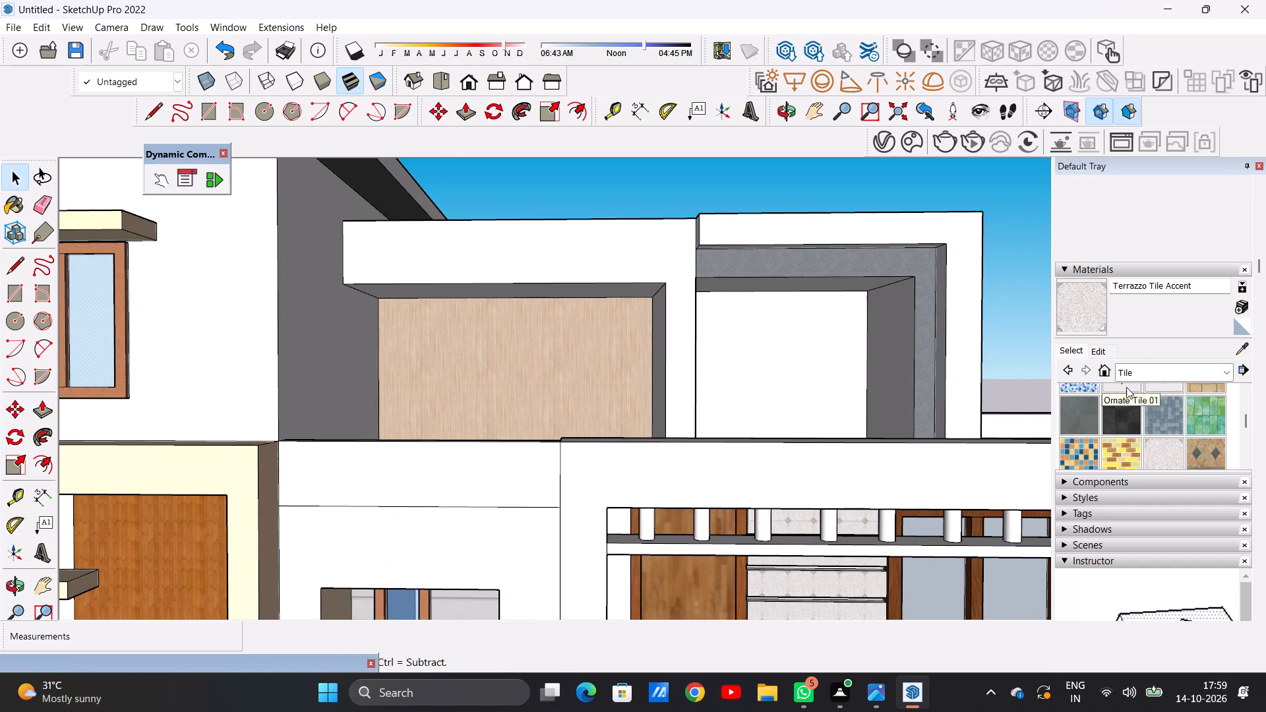
Paint the front face of the balcony parapet above the narrow-window recess with Translucent Glass Safety from Glass and Mirrors.
{"action": "left_click", "coordinate": [1135, 366]}
{"action": "left_click", "coordinate": [1157, 451]}
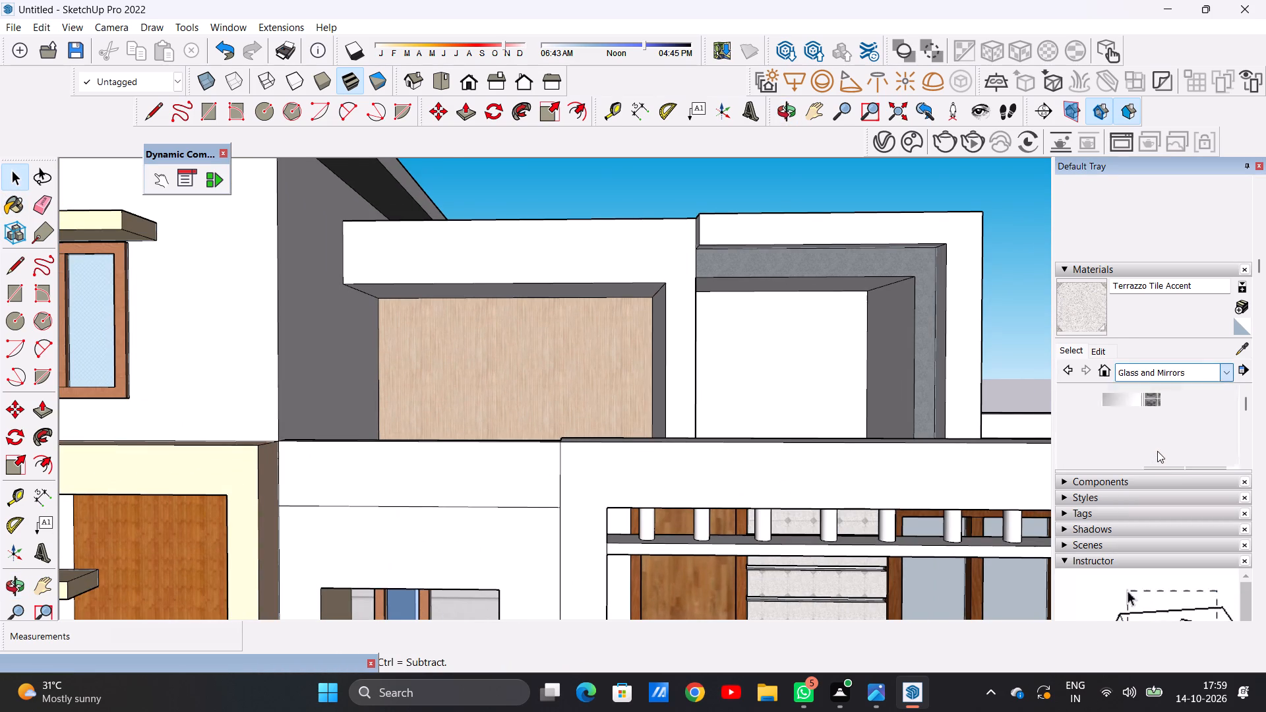
{"action": "scroll", "coordinate": [1139, 425], "scroll_direction": "down", "scroll_amount": 1}
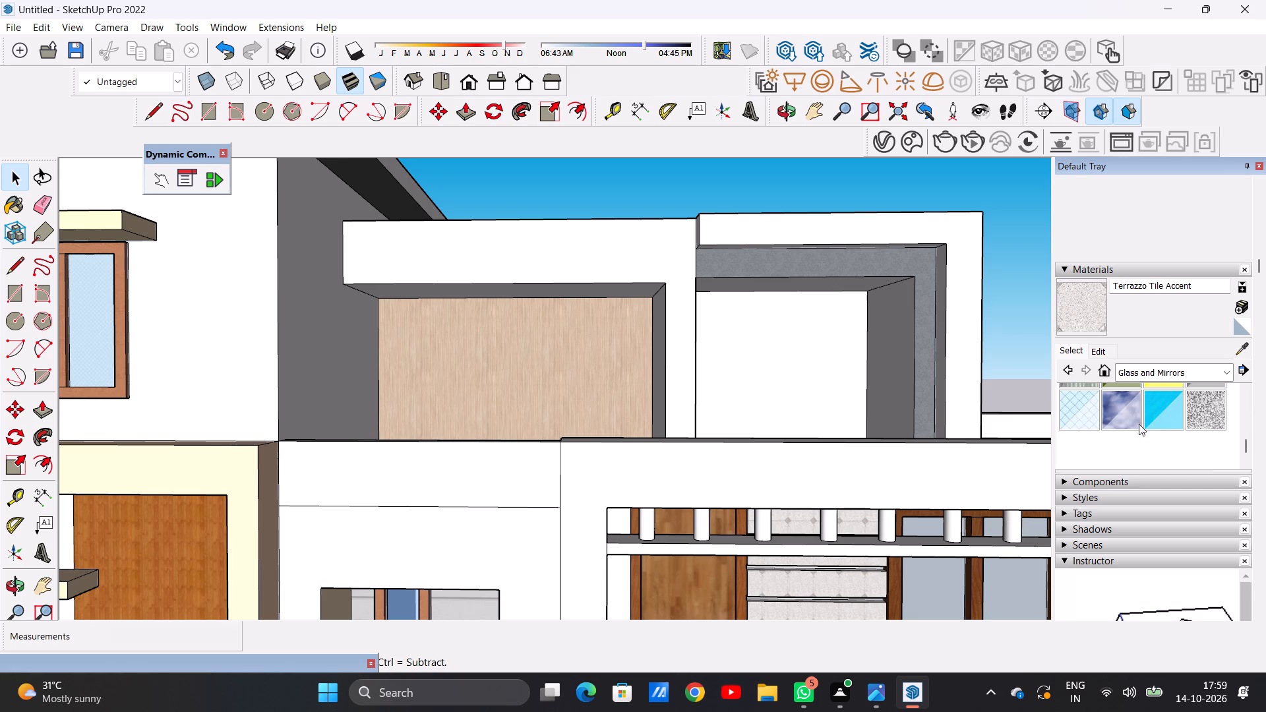
{"action": "left_click", "coordinate": [1081, 409]}
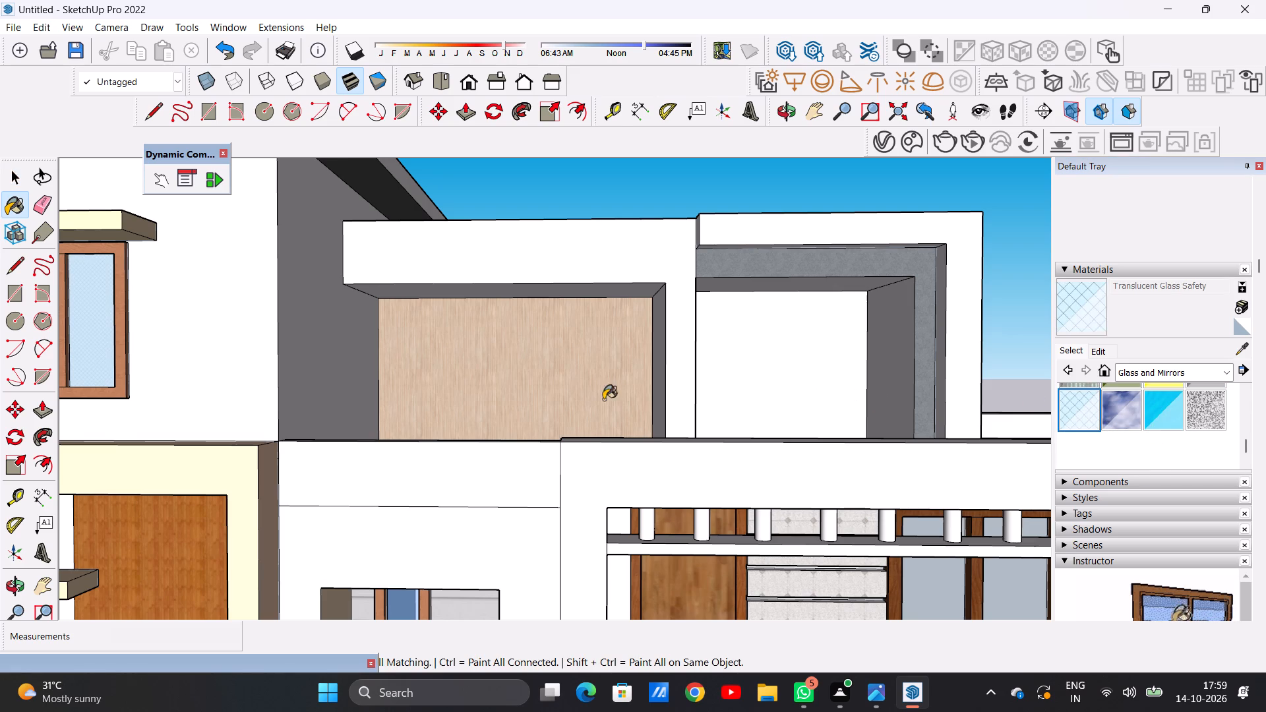
{"action": "scroll", "coordinate": [522, 465], "scroll_direction": "up", "scroll_amount": 4}
{"action": "scroll", "coordinate": [522, 465], "scroll_direction": "down", "scroll_amount": 1}
{"action": "scroll", "coordinate": [522, 465], "scroll_direction": "up", "scroll_amount": 2}
{"action": "left_click", "coordinate": [522, 465]}
Paint the top and the terrace-facing side of the same balcony parapet with Translucent Glass Safety.
{"action": "scroll", "coordinate": [516, 442], "scroll_direction": "down", "scroll_amount": 6}
{"action": "middle_click_drag", "start_coordinate": [512, 438], "coordinate": [517, 583]}
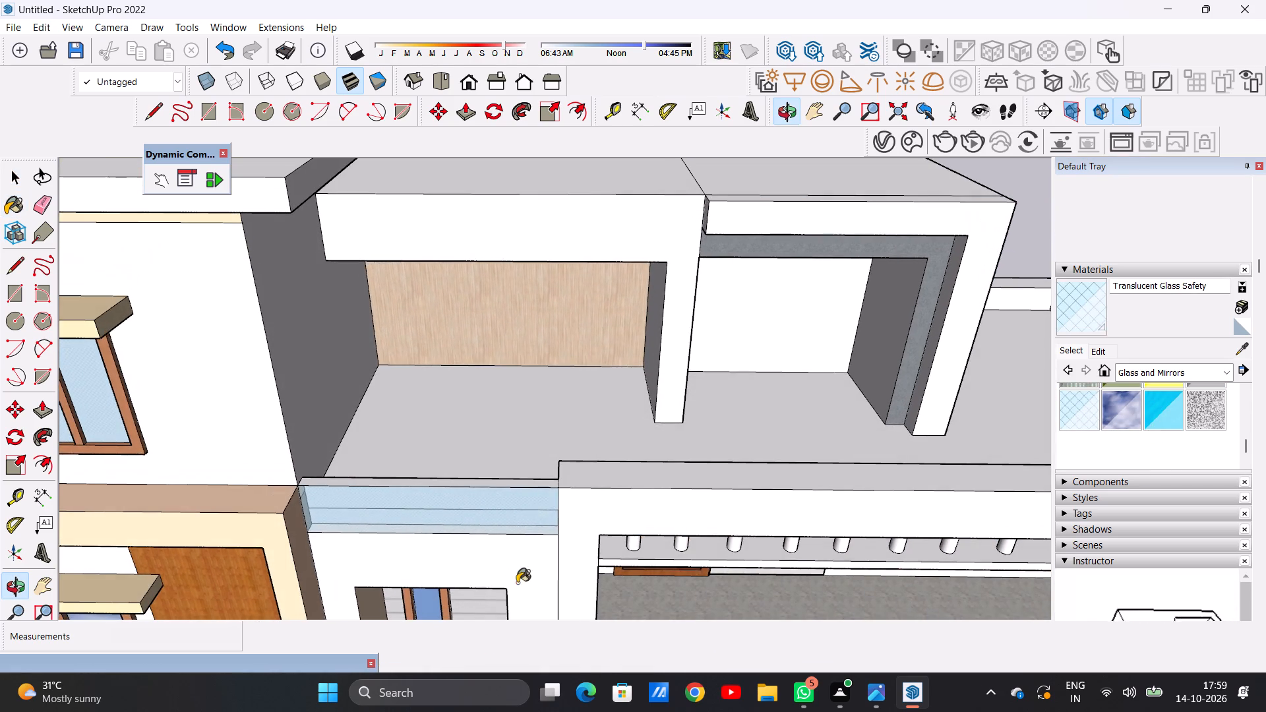
{"action": "scroll", "coordinate": [535, 503], "scroll_direction": "up", "scroll_amount": 5}
{"action": "left_click", "coordinate": [533, 485]}
{"action": "scroll", "coordinate": [452, 469], "scroll_direction": "down", "scroll_amount": 5}
{"action": "middle_click_drag", "start_coordinate": [529, 425], "coordinate": [171, 428]}
{"action": "scroll", "coordinate": [386, 393], "scroll_direction": "up", "scroll_amount": 13}
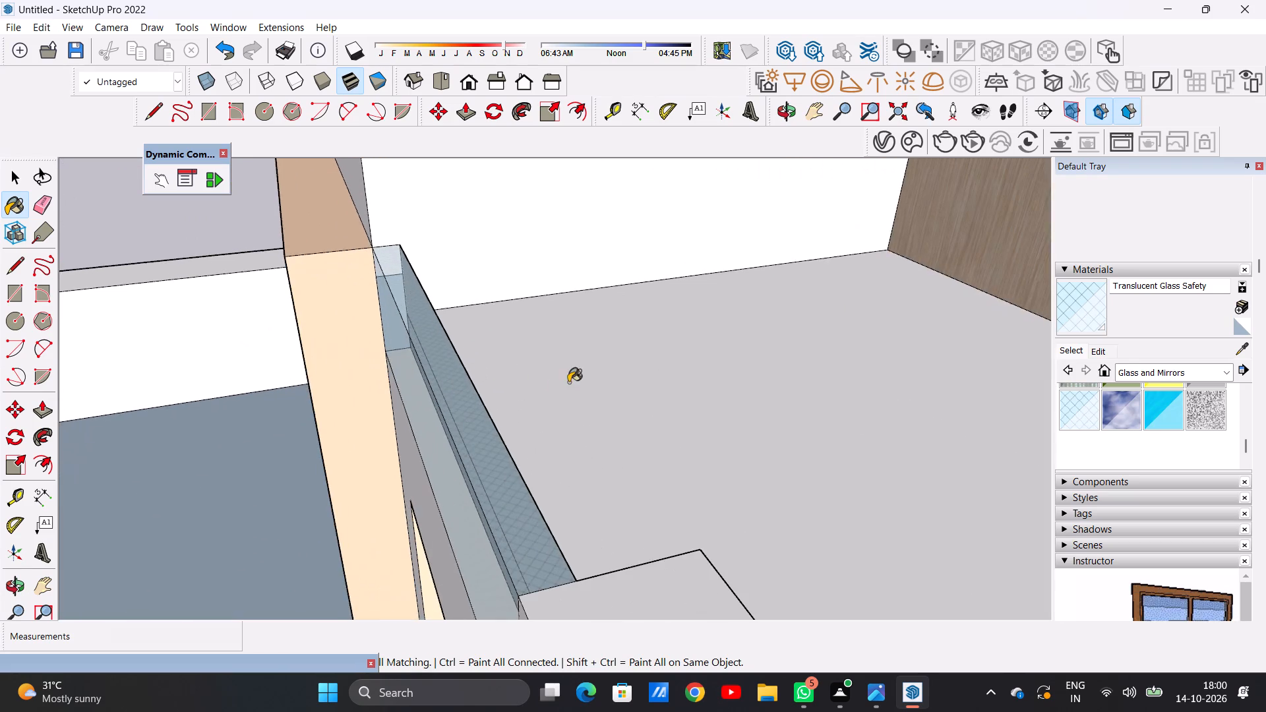
{"action": "middle_click_drag", "start_coordinate": [568, 382], "coordinate": [425, 398]}
{"action": "left_click", "coordinate": [226, 463]}
Examine the glass balcony parapet from the terrace side, from above and from the front.
{"action": "scroll", "coordinate": [409, 459], "scroll_direction": "down", "scroll_amount": 7}
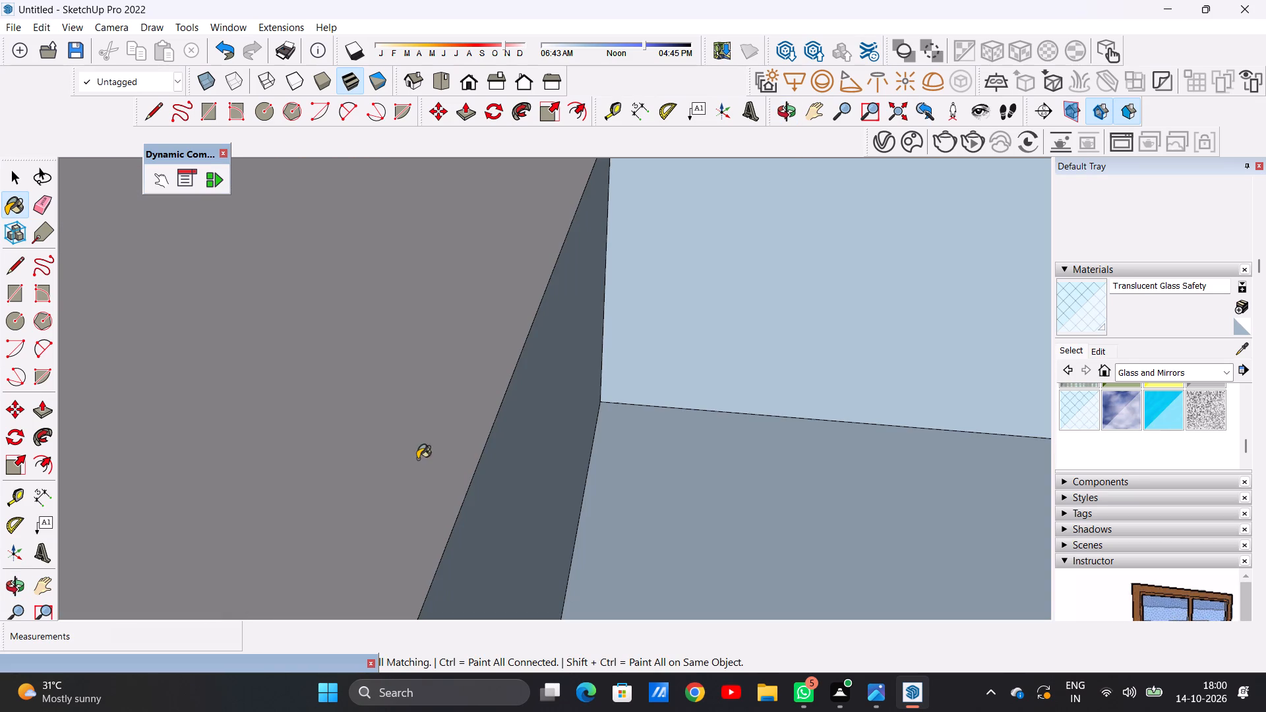
{"action": "middle_click_drag", "start_coordinate": [335, 469], "coordinate": [486, 446]}
{"action": "scroll", "coordinate": [486, 446], "scroll_direction": "down", "scroll_amount": 14}
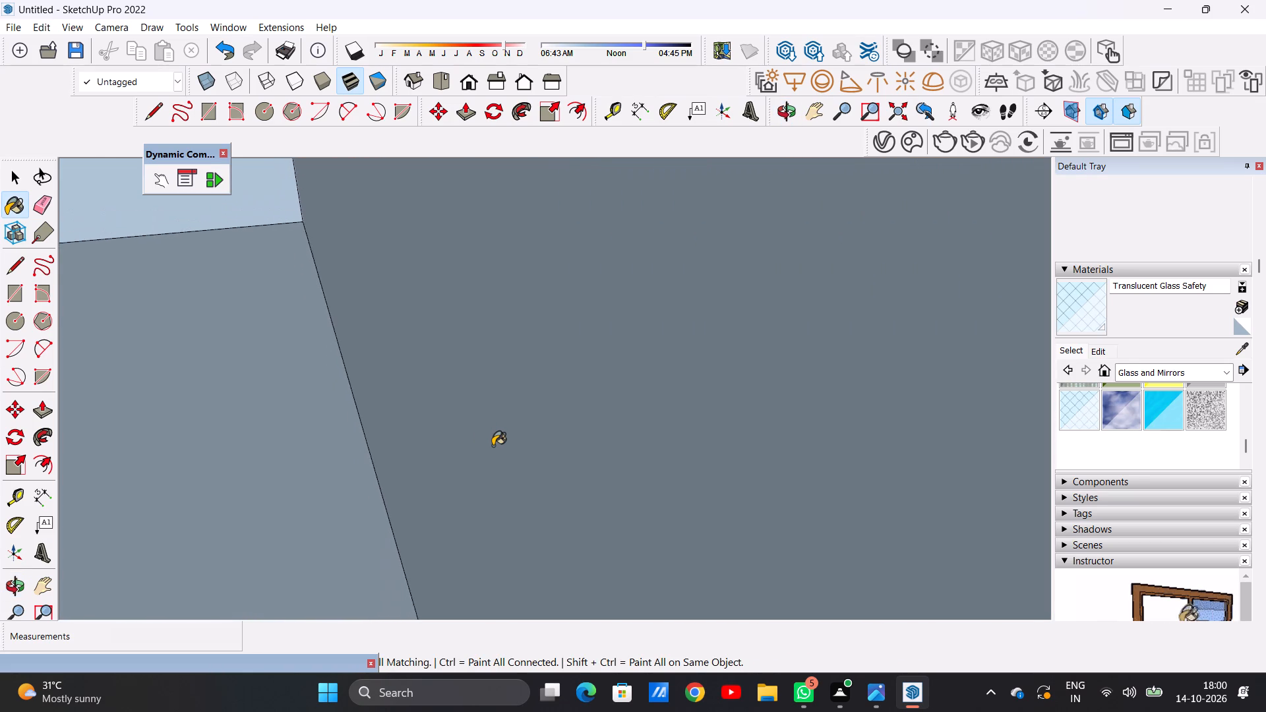
{"action": "scroll", "coordinate": [493, 446], "scroll_direction": "down", "scroll_amount": 16}
{"action": "scroll", "coordinate": [491, 451], "scroll_direction": "up", "scroll_amount": 1}
{"action": "scroll", "coordinate": [491, 451], "scroll_direction": "down", "scroll_amount": 20}
{"action": "scroll", "coordinate": [491, 451], "scroll_direction": "down", "scroll_amount": 18}
{"action": "scroll", "coordinate": [458, 451], "scroll_direction": "up", "scroll_amount": 1}
{"action": "scroll", "coordinate": [458, 451], "scroll_direction": "down", "scroll_amount": 7}
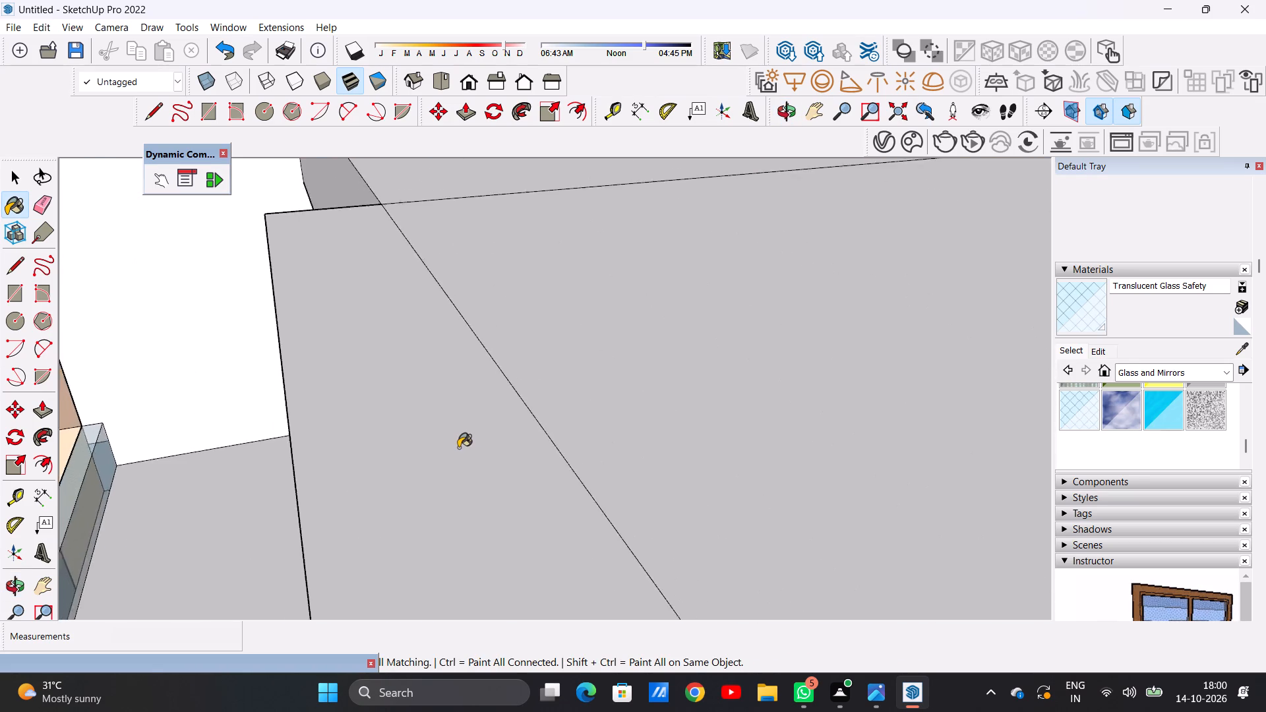
{"action": "scroll", "coordinate": [458, 448], "scroll_direction": "down", "scroll_amount": 20}
{"action": "scroll", "coordinate": [458, 448], "scroll_direction": "down", "scroll_amount": 11}
{"action": "middle_click_drag", "start_coordinate": [221, 479], "coordinate": [531, 403]}
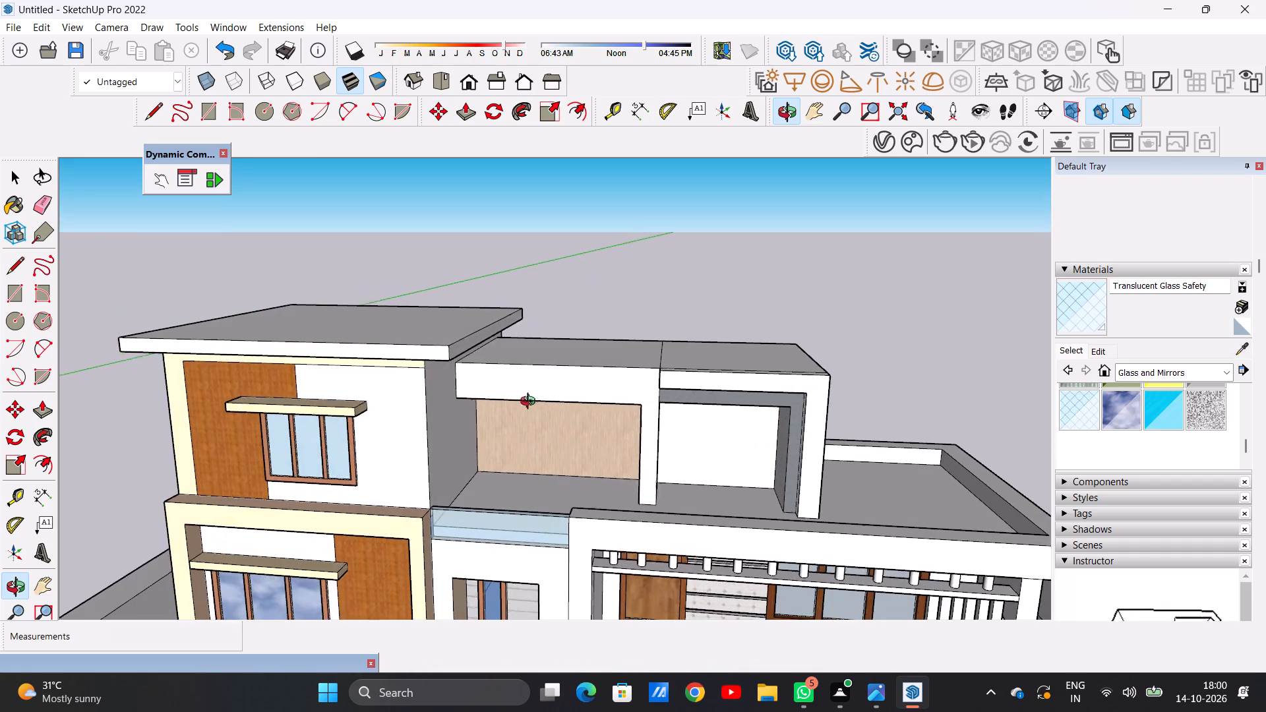
{"action": "middle_click_drag", "start_coordinate": [531, 403], "coordinate": [531, 402]}
{"action": "scroll", "coordinate": [335, 447], "scroll_direction": "down", "scroll_amount": 7}
{"action": "middle_click_drag", "start_coordinate": [392, 495], "coordinate": [458, 473]}
{"action": "scroll", "coordinate": [459, 509], "scroll_direction": "up", "scroll_amount": 7}
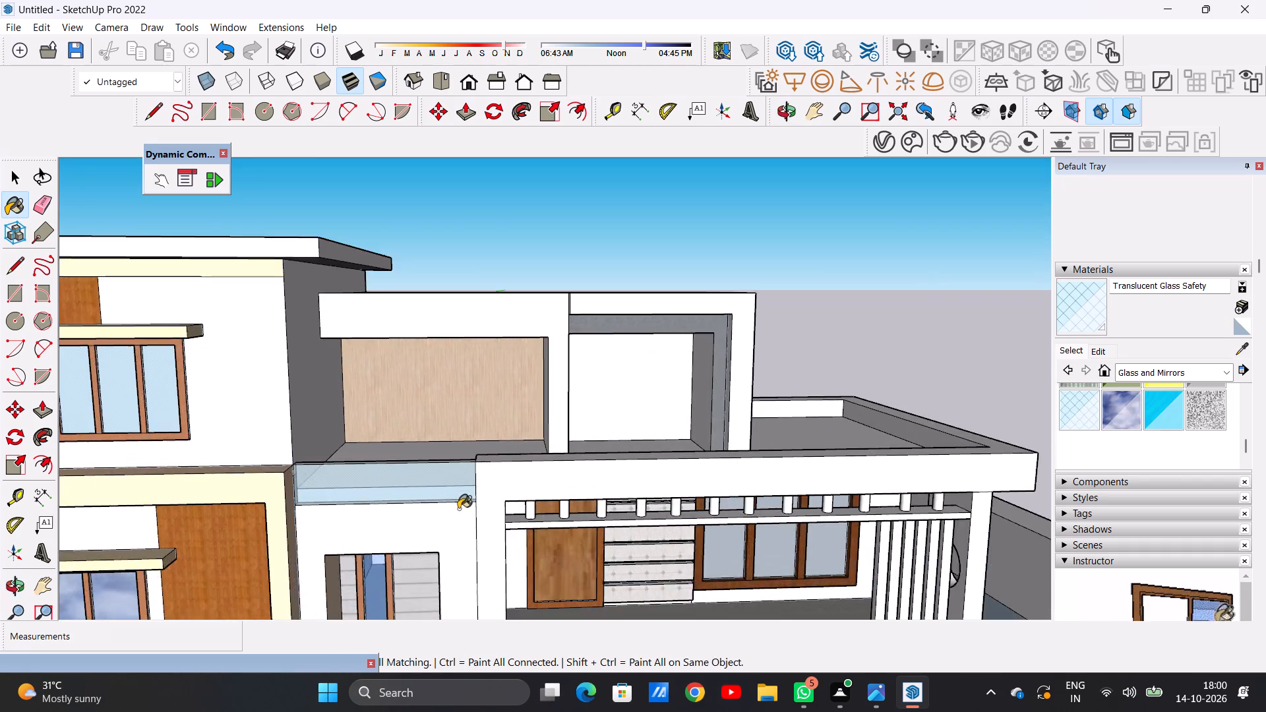
{"action": "scroll", "coordinate": [458, 509], "scroll_direction": "up", "scroll_amount": 13}
{"action": "scroll", "coordinate": [429, 454], "scroll_direction": "down", "scroll_amount": 6}
{"action": "middle_click_drag", "start_coordinate": [439, 463], "coordinate": [432, 397]}
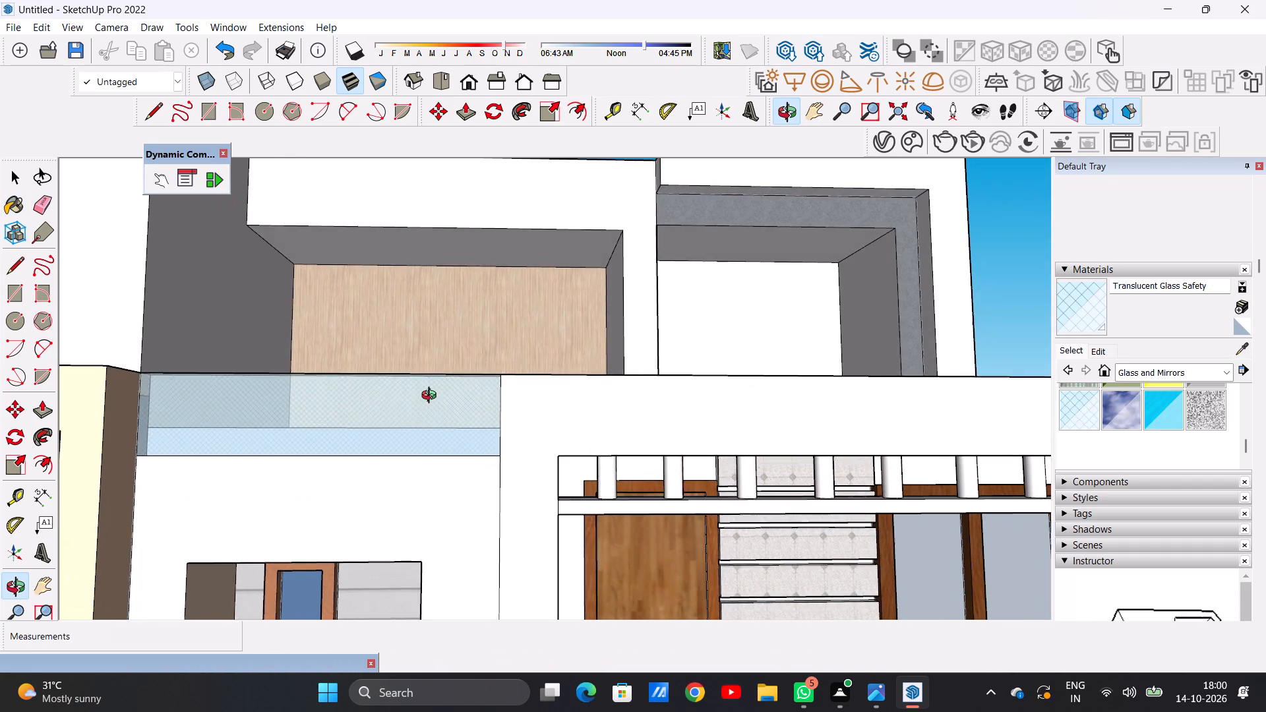
{"action": "middle_click_drag", "start_coordinate": [432, 397], "coordinate": [324, 421]}
Examine the villa's front elevation, roof terrace, narrow-window recess and upper-floor frames for details still missing.
{"action": "scroll", "coordinate": [324, 420], "scroll_direction": "down", "scroll_amount": 11}
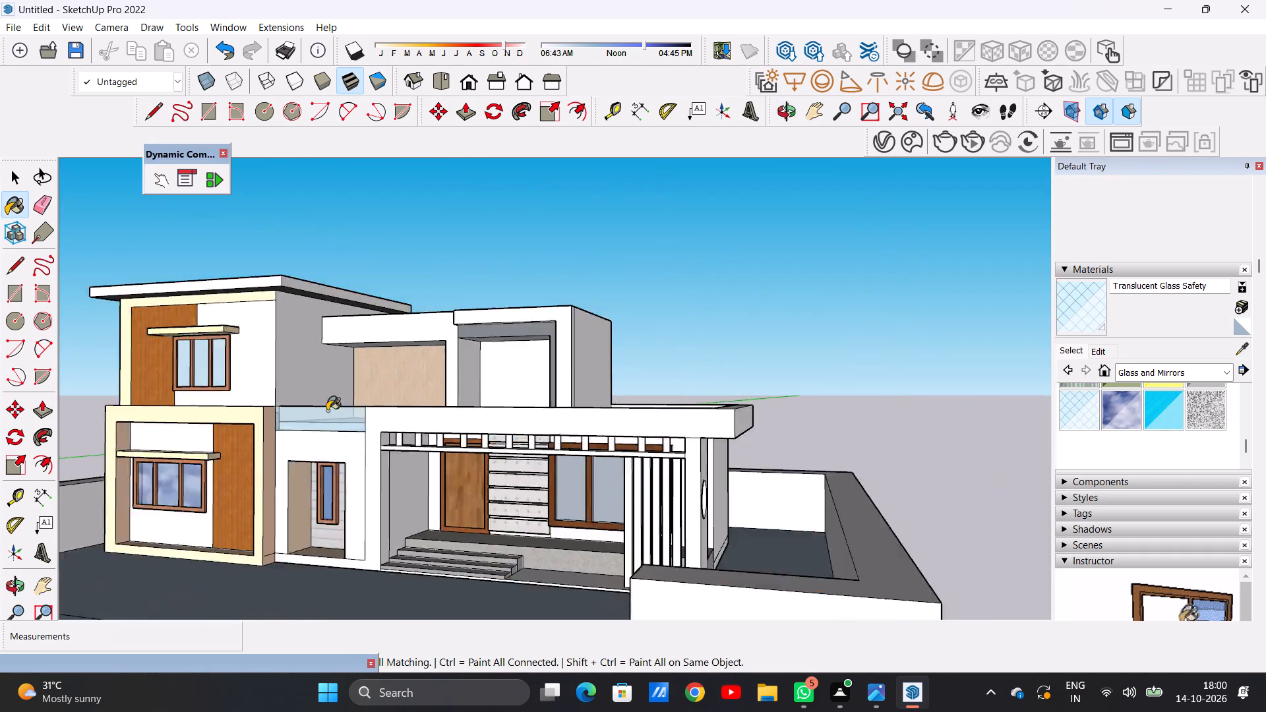
{"action": "scroll", "coordinate": [327, 411], "scroll_direction": "down", "scroll_amount": 7}
{"action": "scroll", "coordinate": [334, 490], "scroll_direction": "up", "scroll_amount": 3}
{"action": "scroll", "coordinate": [334, 490], "scroll_direction": "down", "scroll_amount": 1}
{"action": "scroll", "coordinate": [334, 490], "scroll_direction": "up", "scroll_amount": 9}
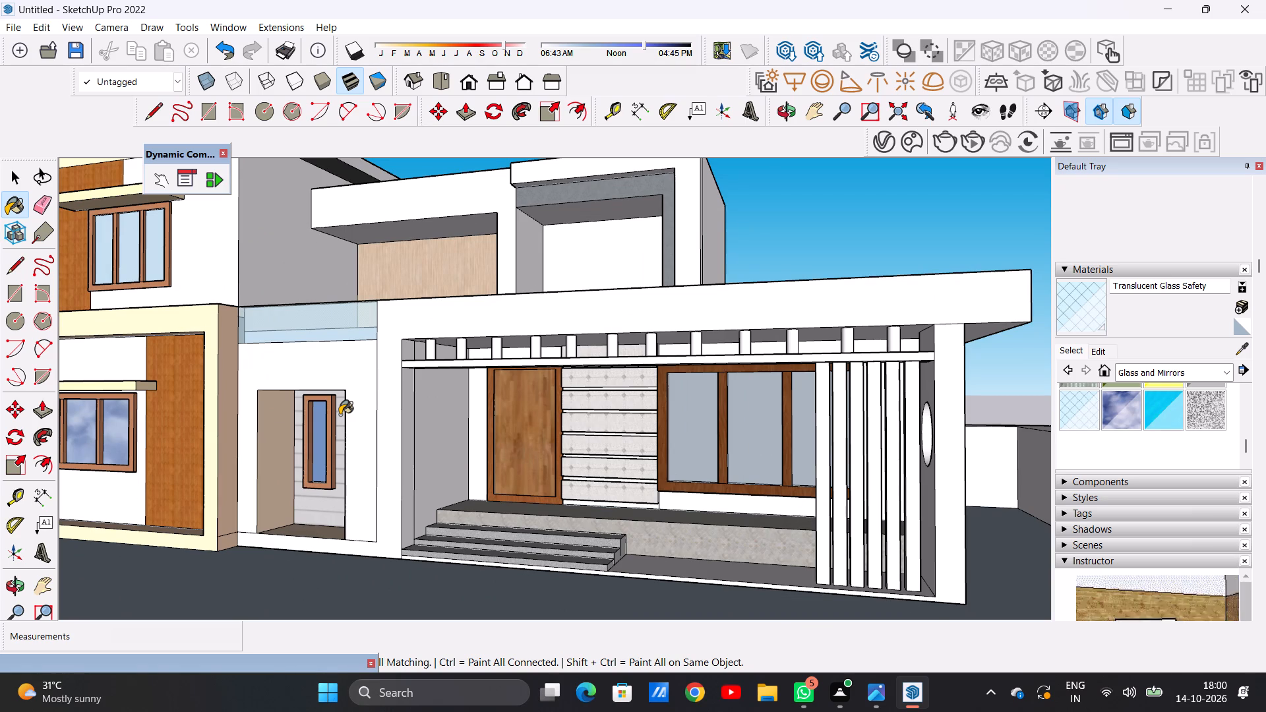
{"action": "scroll", "coordinate": [340, 415], "scroll_direction": "down", "scroll_amount": 15}
{"action": "scroll", "coordinate": [282, 378], "scroll_direction": "up", "scroll_amount": 2}
{"action": "scroll", "coordinate": [282, 378], "scroll_direction": "down", "scroll_amount": 2}
{"action": "scroll", "coordinate": [282, 378], "scroll_direction": "up", "scroll_amount": 11}
{"action": "middle_click_drag", "start_coordinate": [266, 417], "coordinate": [299, 420]}
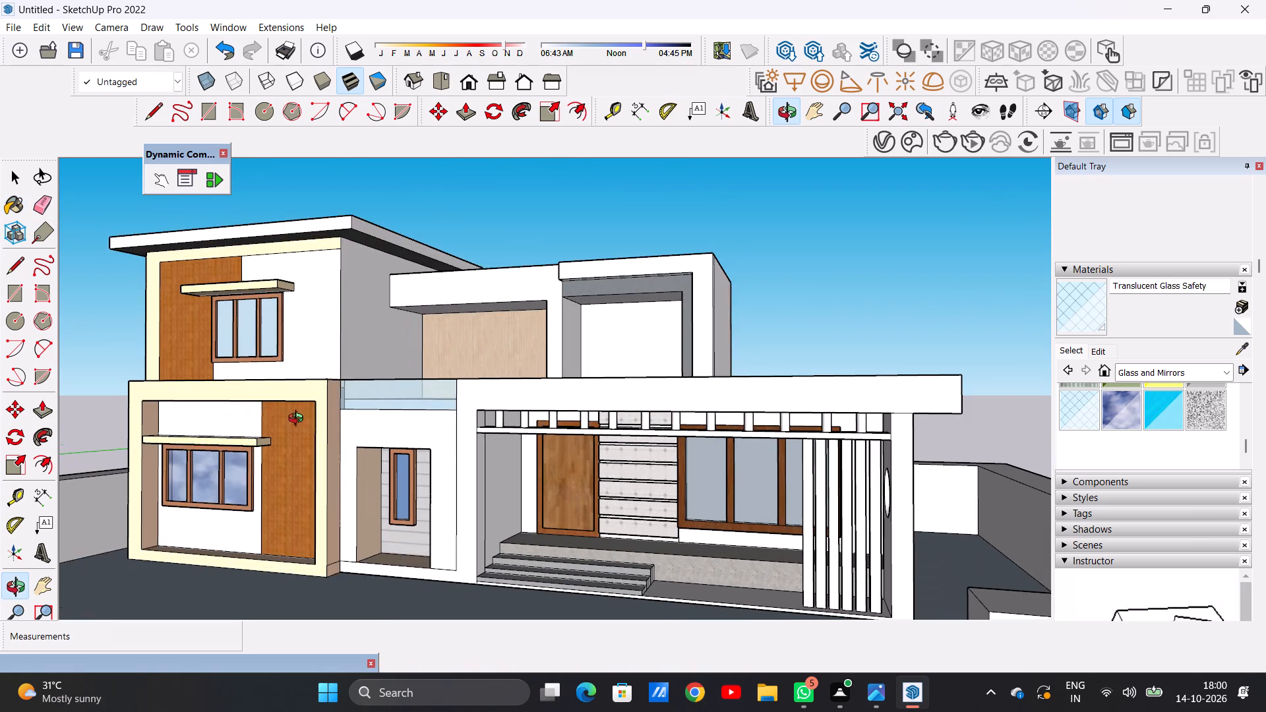
{"action": "middle_click_drag", "start_coordinate": [299, 420], "coordinate": [377, 427]}
{"action": "scroll", "coordinate": [380, 428], "scroll_direction": "down", "scroll_amount": 4}
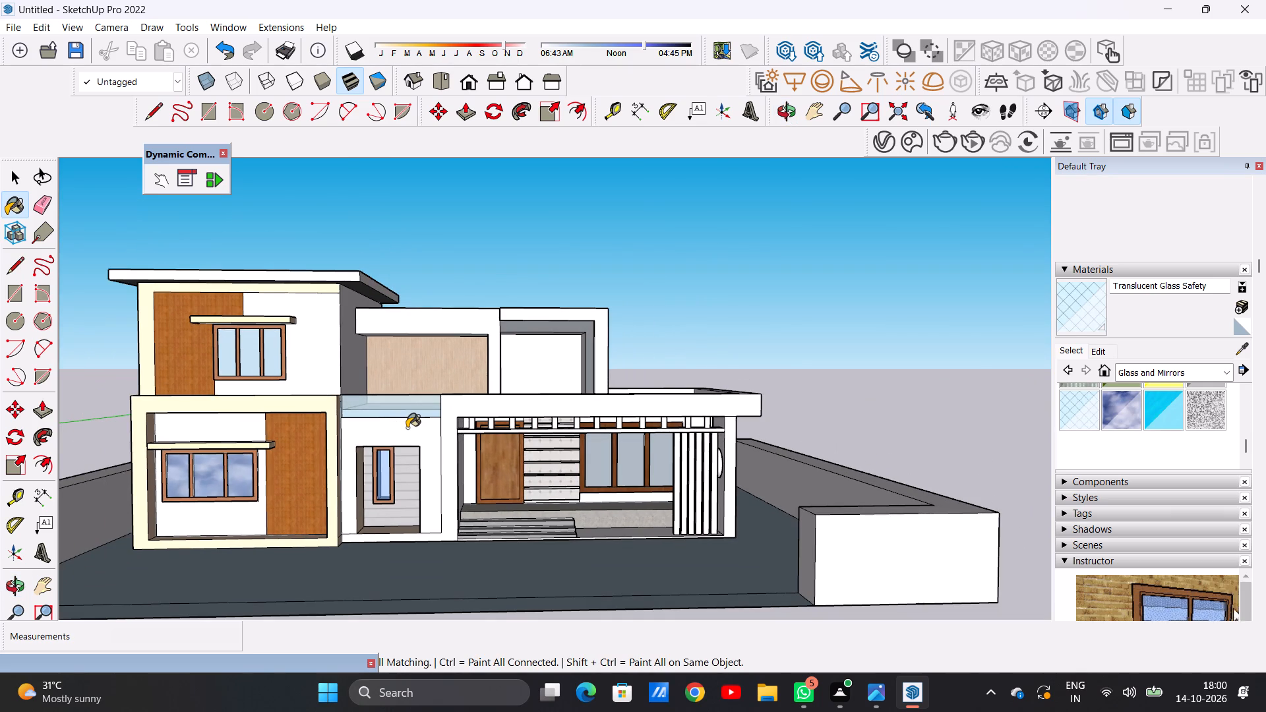
{"action": "scroll", "coordinate": [393, 430], "scroll_direction": "down", "scroll_amount": 4}
{"action": "scroll", "coordinate": [438, 398], "scroll_direction": "up", "scroll_amount": 7}
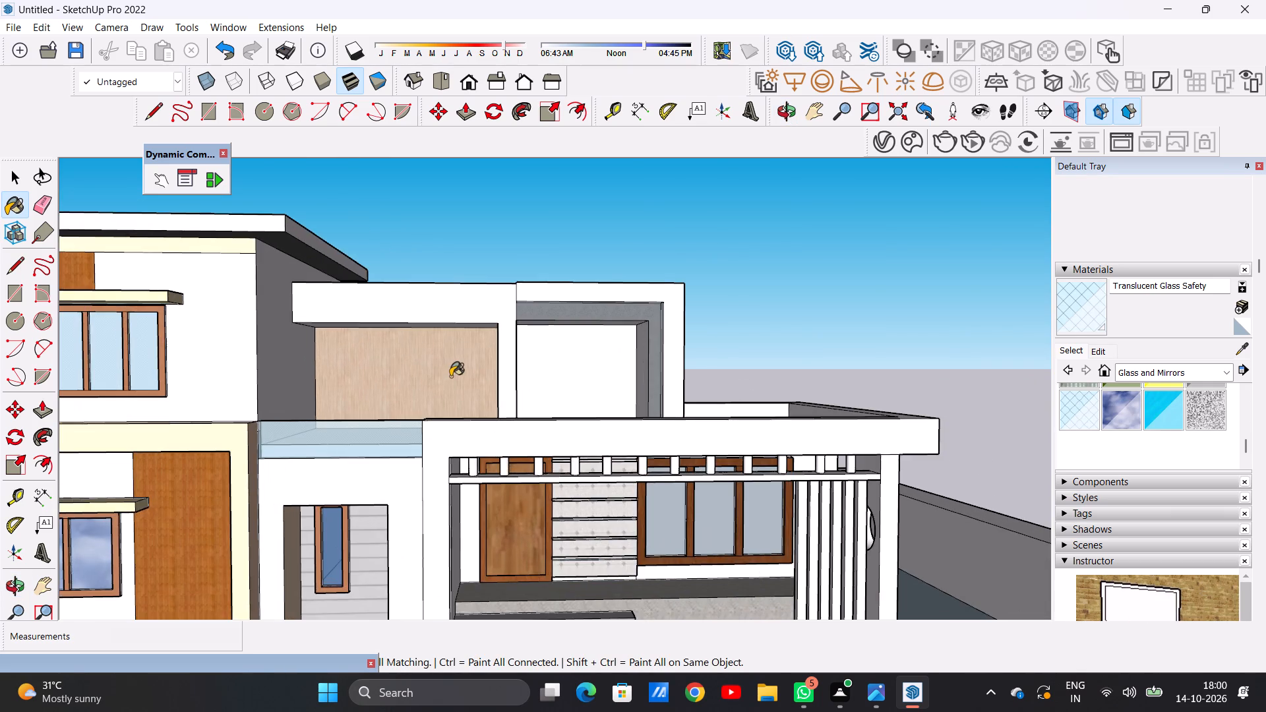
{"action": "middle_click_drag", "start_coordinate": [450, 376], "coordinate": [394, 484]}
{"action": "middle_click", "coordinate": [402, 477]}
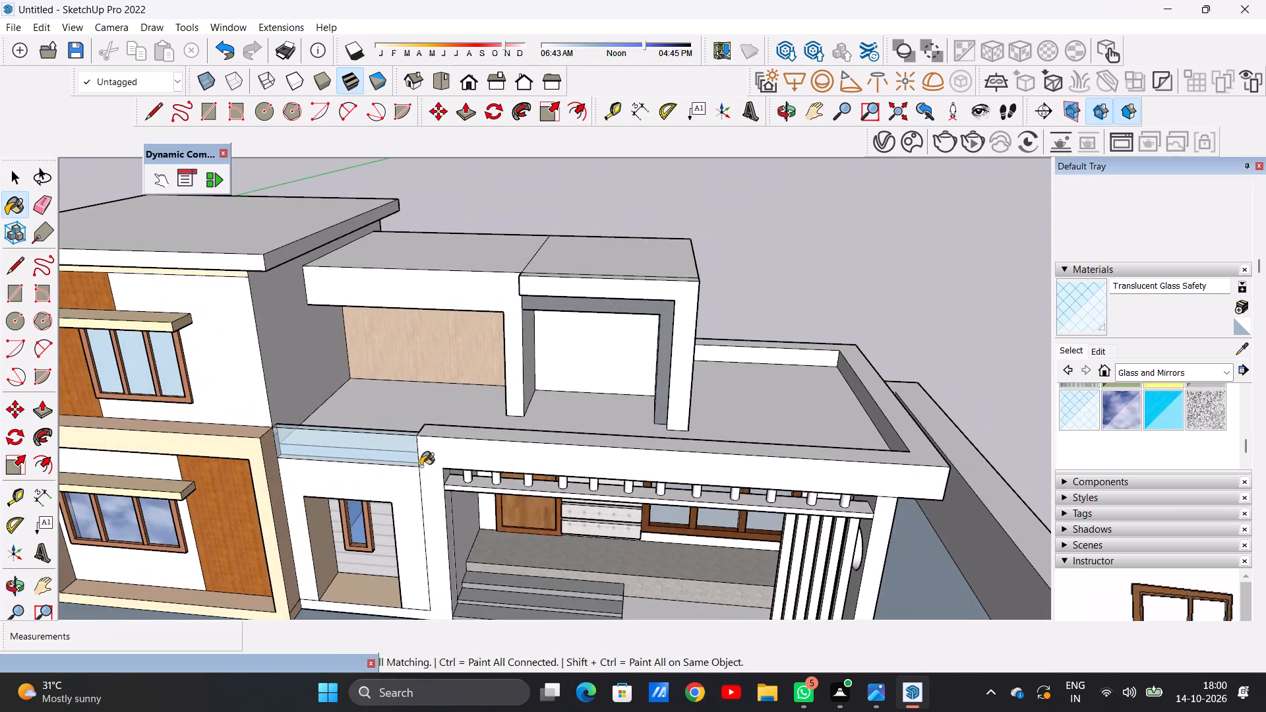
{"action": "middle_click", "coordinate": [421, 466]}
{"action": "scroll", "coordinate": [466, 442], "scroll_direction": "down", "scroll_amount": 9}
{"action": "middle_click_drag", "start_coordinate": [468, 481], "coordinate": [485, 370]}
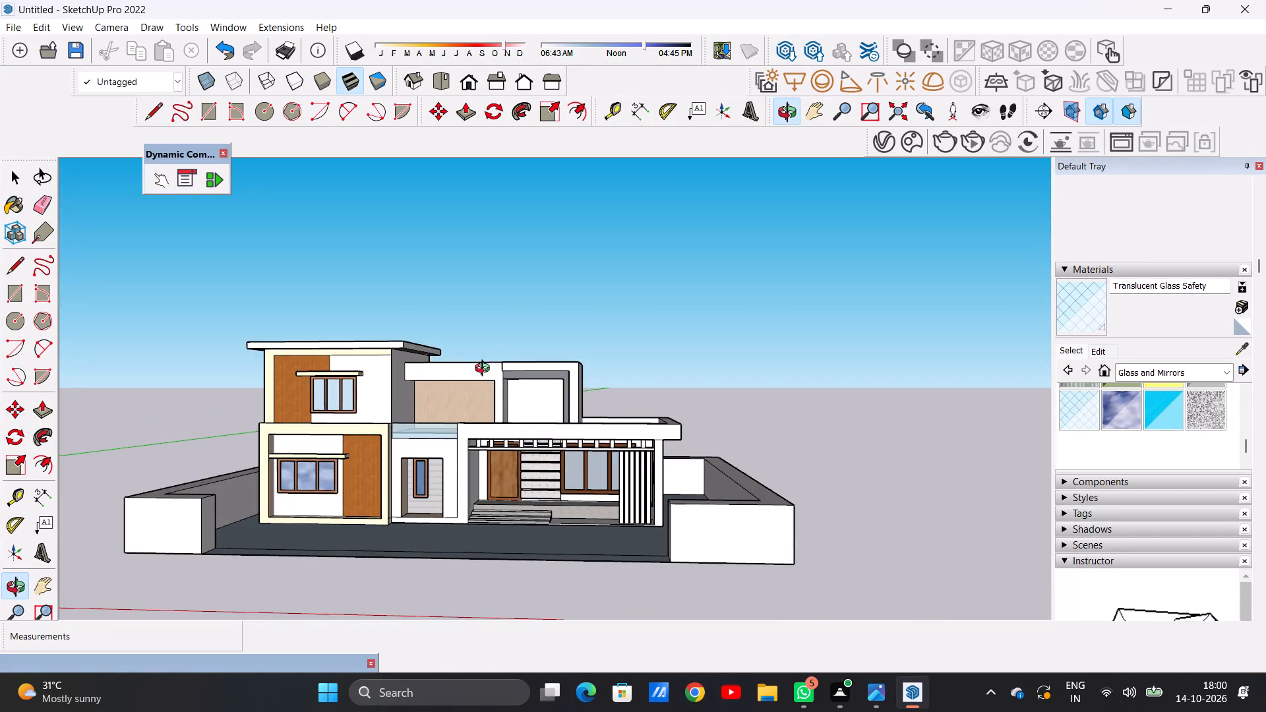
{"action": "middle_click_drag", "start_coordinate": [485, 370], "coordinate": [485, 405]}
{"action": "scroll", "coordinate": [348, 440], "scroll_direction": "up", "scroll_amount": 2}
{"action": "scroll", "coordinate": [340, 440], "scroll_direction": "down", "scroll_amount": 1}
{"action": "scroll", "coordinate": [340, 440], "scroll_direction": "up", "scroll_amount": 6}
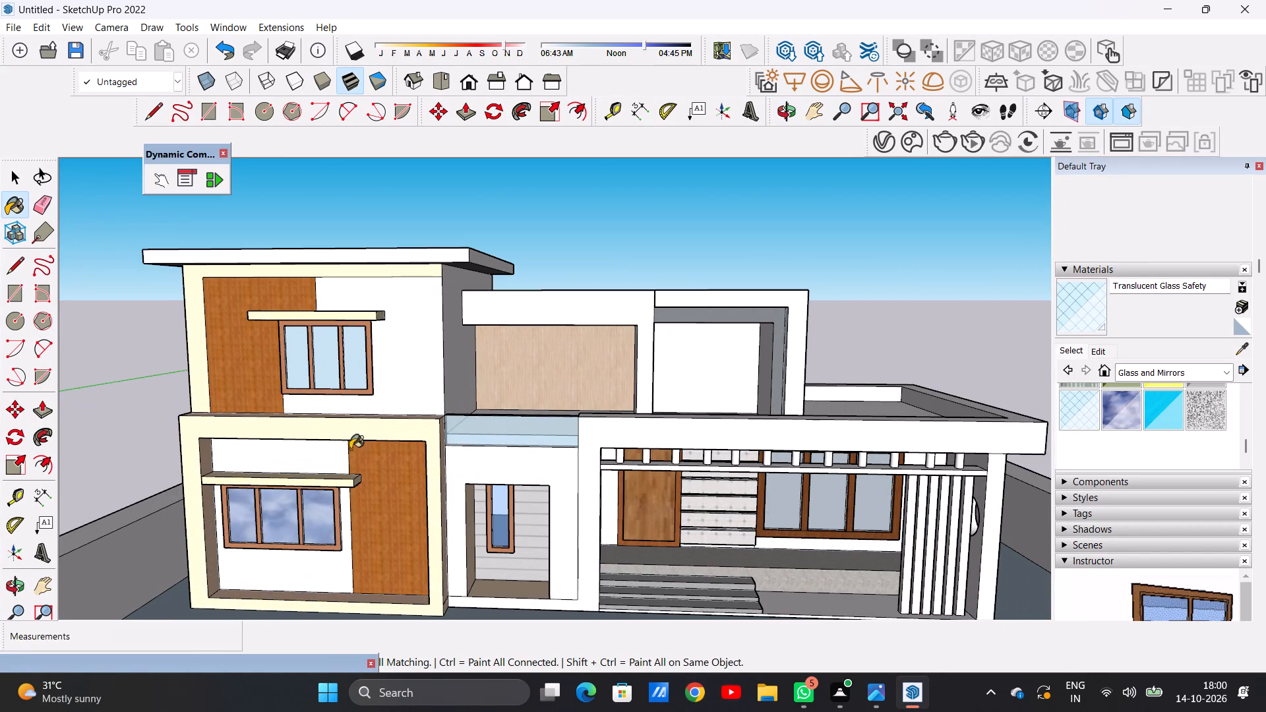
{"action": "middle_click_drag", "start_coordinate": [532, 534], "coordinate": [522, 480]}
{"action": "scroll", "coordinate": [500, 519], "scroll_direction": "up", "scroll_amount": 16}
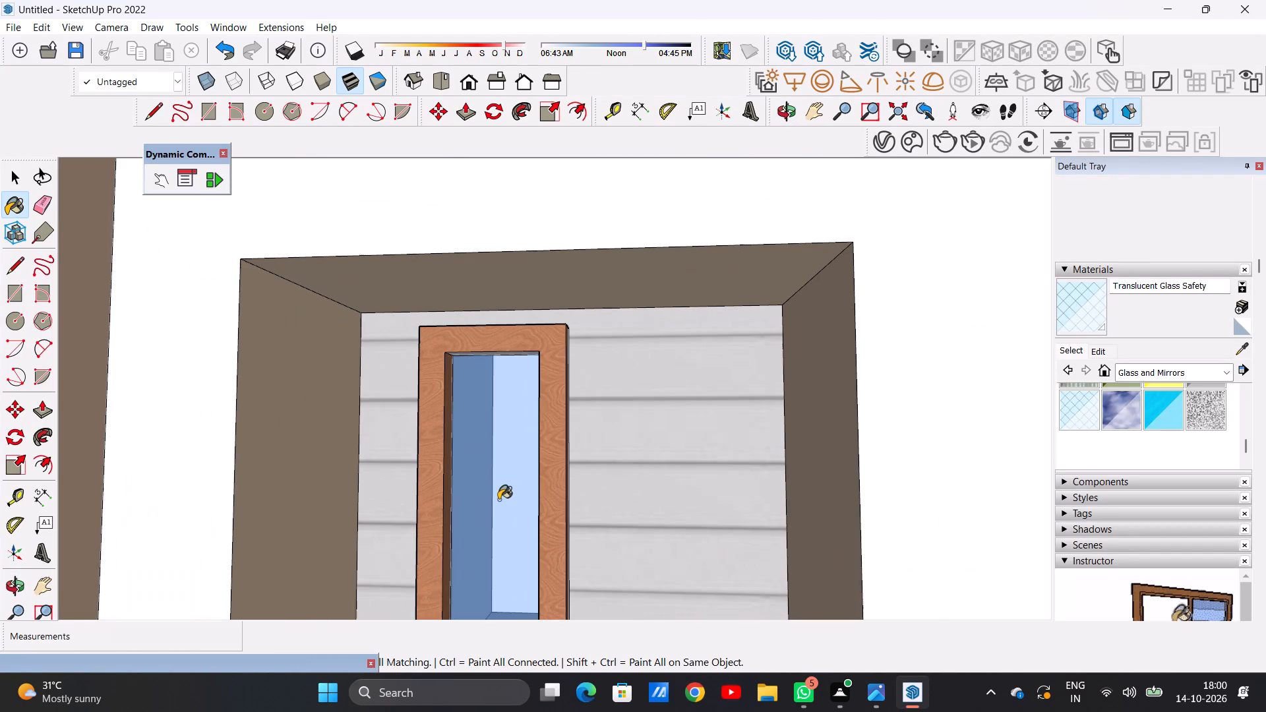
{"action": "scroll", "coordinate": [539, 443], "scroll_direction": "down", "scroll_amount": 15}
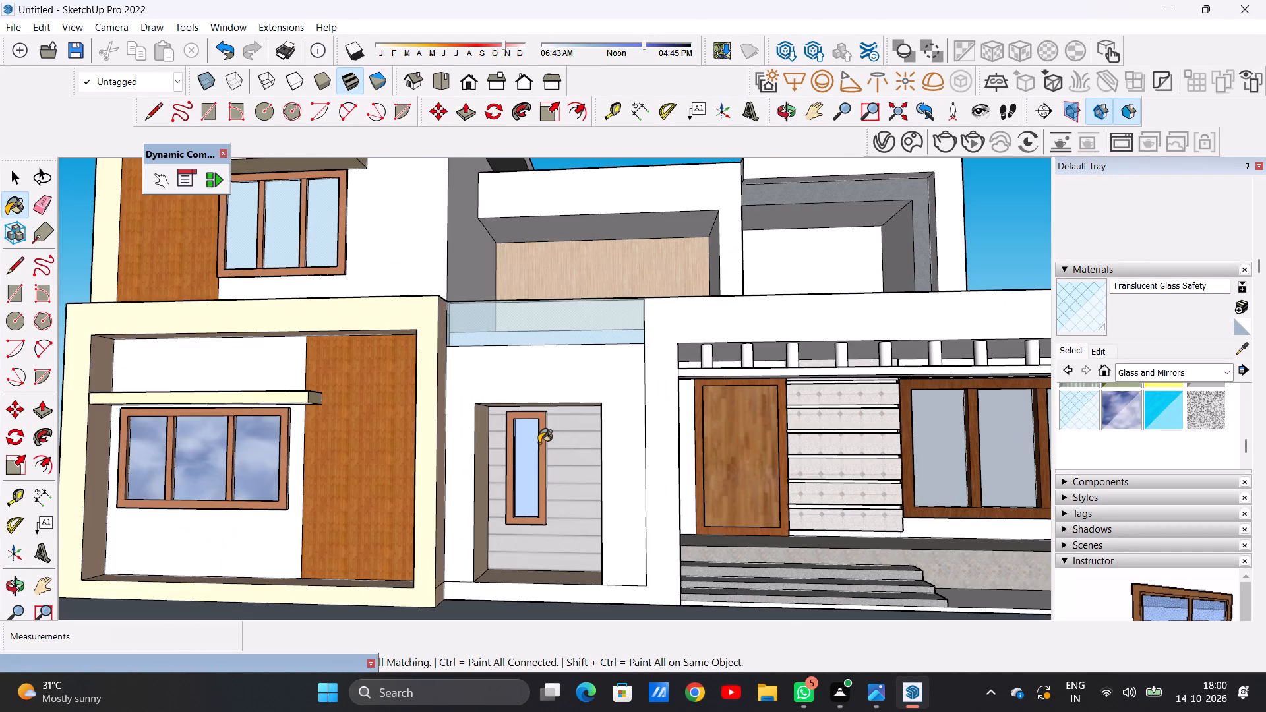
{"action": "key", "text": "space"}
{"action": "scroll", "coordinate": [543, 434], "scroll_direction": "down", "scroll_amount": 14}
{"action": "scroll", "coordinate": [661, 406], "scroll_direction": "up", "scroll_amount": 1}
{"action": "scroll", "coordinate": [661, 406], "scroll_direction": "down", "scroll_amount": 1}
{"action": "scroll", "coordinate": [661, 405], "scroll_direction": "up", "scroll_amount": 20}
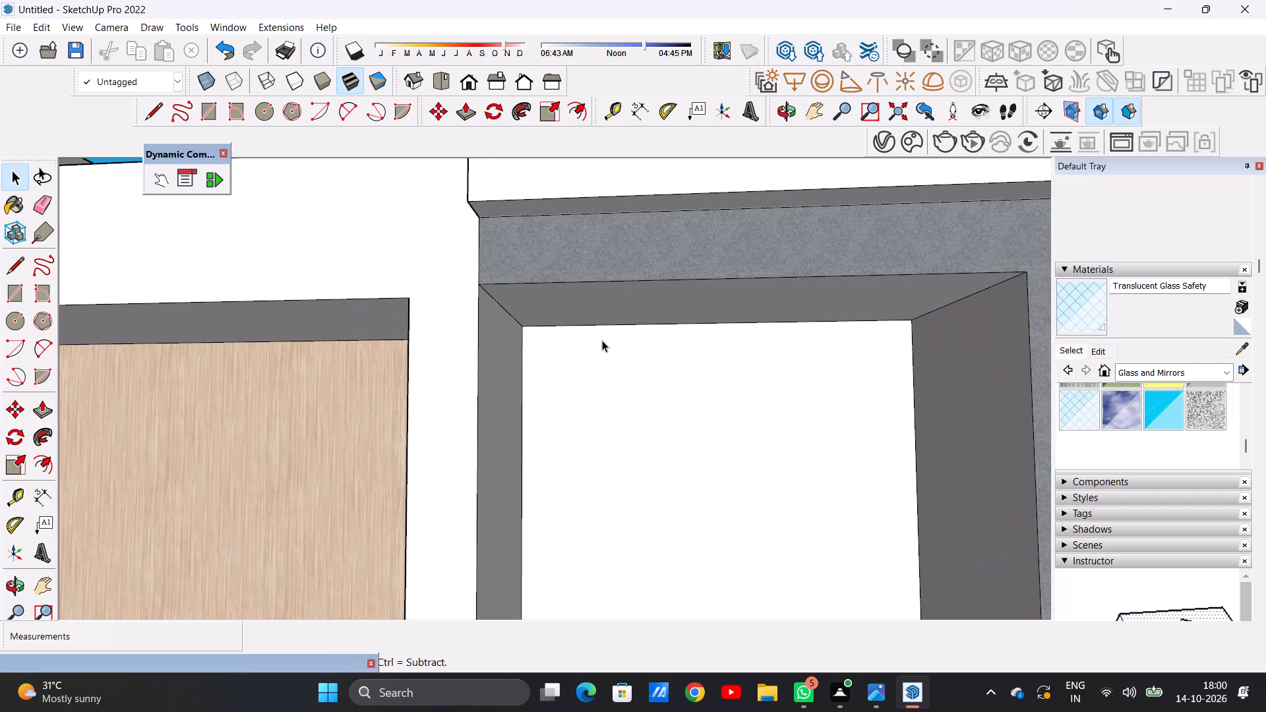
Draw a circle of about 5 9/16" radius on the underside of the upper-floor canopy above the wood-panelled wall, near the taller block.
{"action": "scroll", "coordinate": [599, 336], "scroll_direction": "down", "scroll_amount": 6}
{"action": "middle_click_drag", "start_coordinate": [598, 325], "coordinate": [597, 245]}
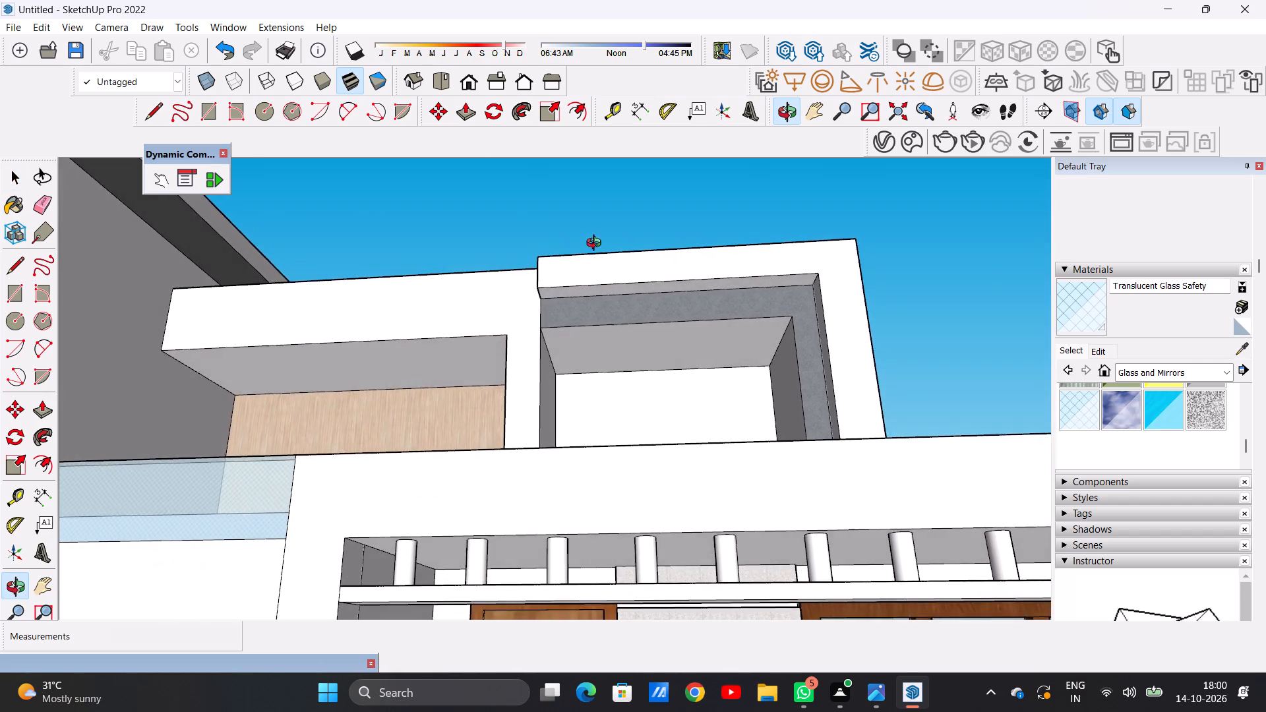
{"action": "middle_click_drag", "start_coordinate": [597, 245], "coordinate": [609, 233]}
{"action": "scroll", "coordinate": [320, 394], "scroll_direction": "up", "scroll_amount": 2}
{"action": "scroll", "coordinate": [320, 393], "scroll_direction": "down", "scroll_amount": 1}
{"action": "scroll", "coordinate": [320, 393], "scroll_direction": "up", "scroll_amount": 2}
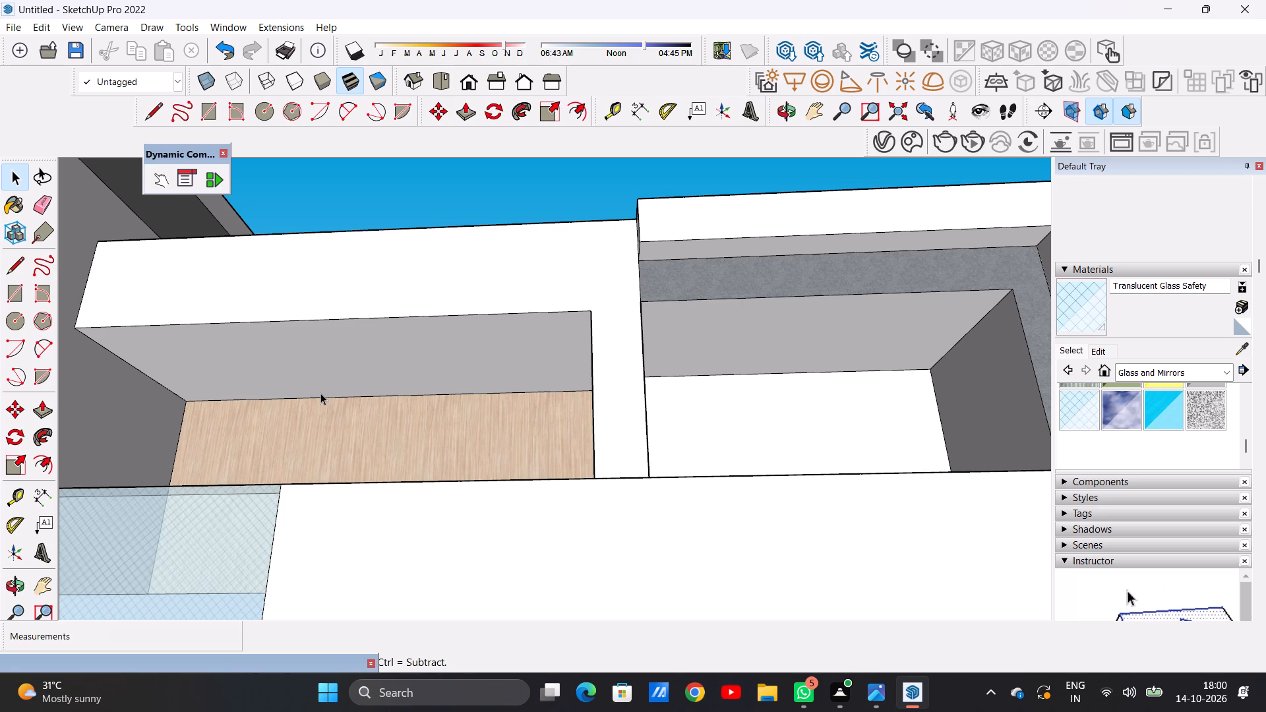
{"action": "scroll", "coordinate": [320, 393], "scroll_direction": "down", "scroll_amount": 6}
{"action": "middle_click_drag", "start_coordinate": [309, 394], "coordinate": [333, 372]}
{"action": "scroll", "coordinate": [314, 373], "scroll_direction": "up", "scroll_amount": 5}
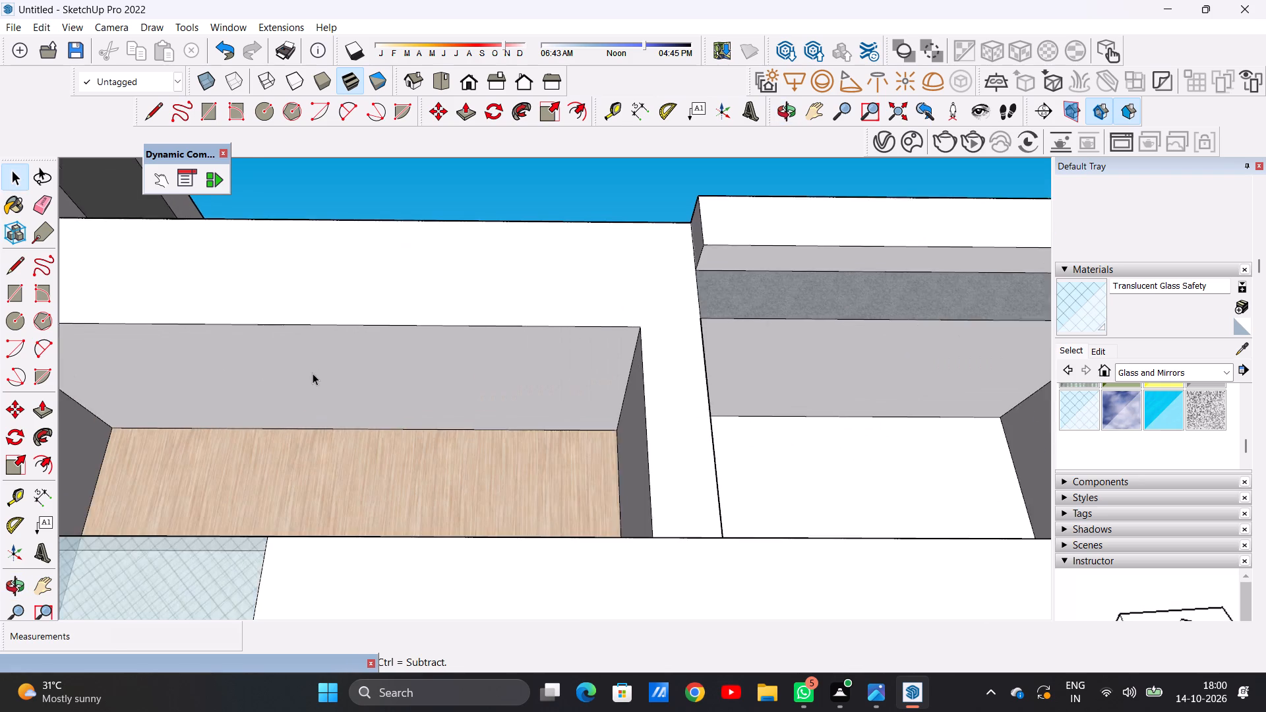
{"action": "scroll", "coordinate": [313, 373], "scroll_direction": "up", "scroll_amount": 2}
{"action": "key", "text": "c"}
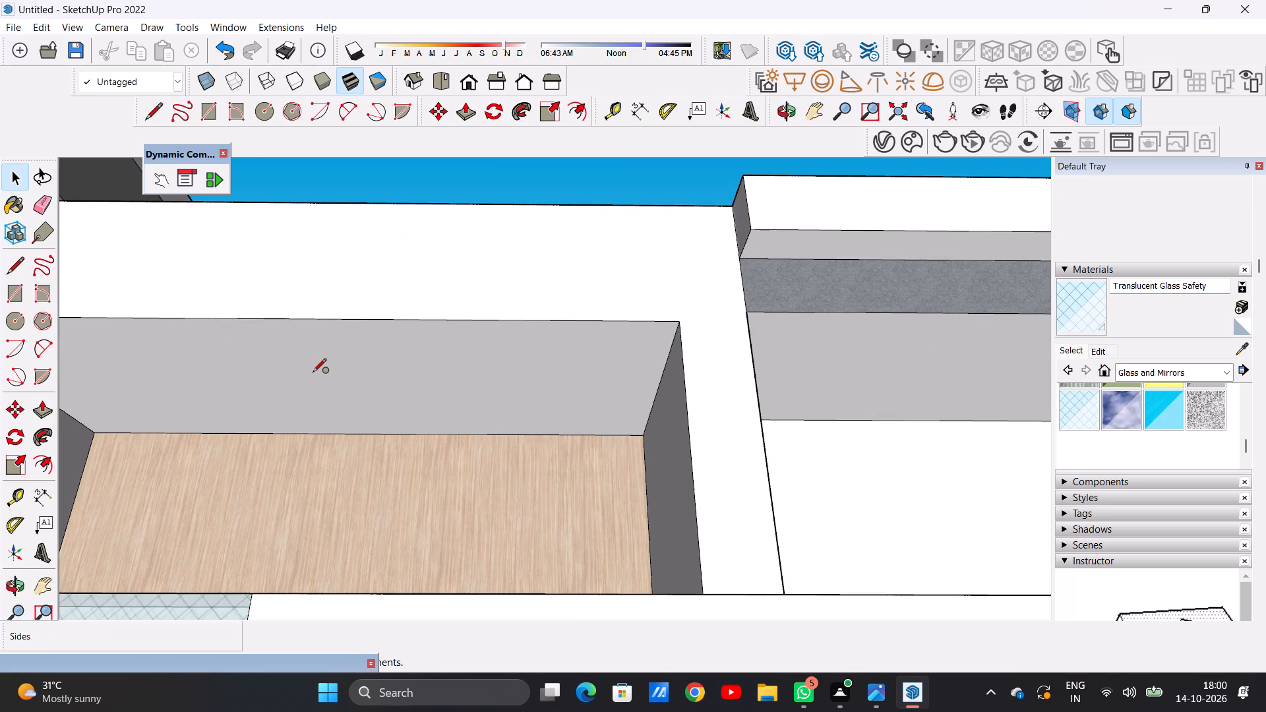
{"action": "scroll", "coordinate": [313, 373], "scroll_direction": "down", "scroll_amount": 8}
{"action": "scroll", "coordinate": [206, 368], "scroll_direction": "up", "scroll_amount": 2}
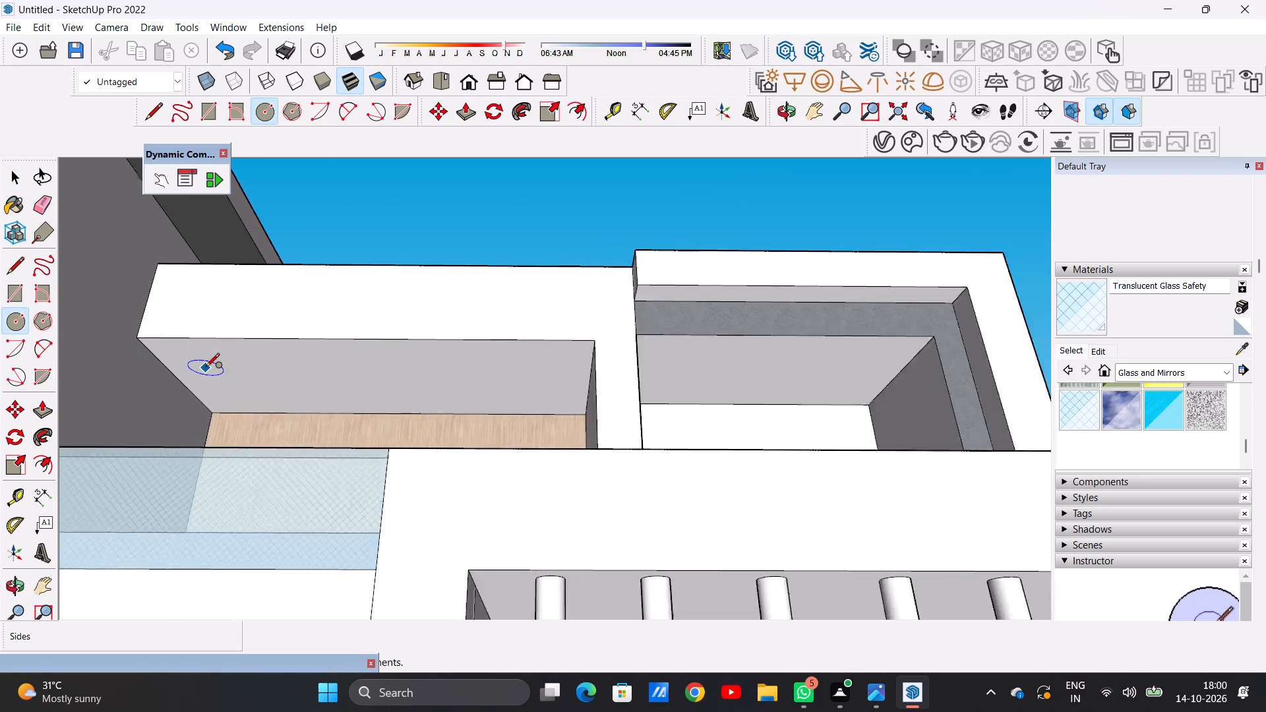
{"action": "scroll", "coordinate": [206, 368], "scroll_direction": "up", "scroll_amount": 4}
{"action": "scroll", "coordinate": [206, 368], "scroll_direction": "down", "scroll_amount": 1}
{"action": "scroll", "coordinate": [206, 368], "scroll_direction": "up", "scroll_amount": 10}
{"action": "scroll", "coordinate": [242, 374], "scroll_direction": "down", "scroll_amount": 7}
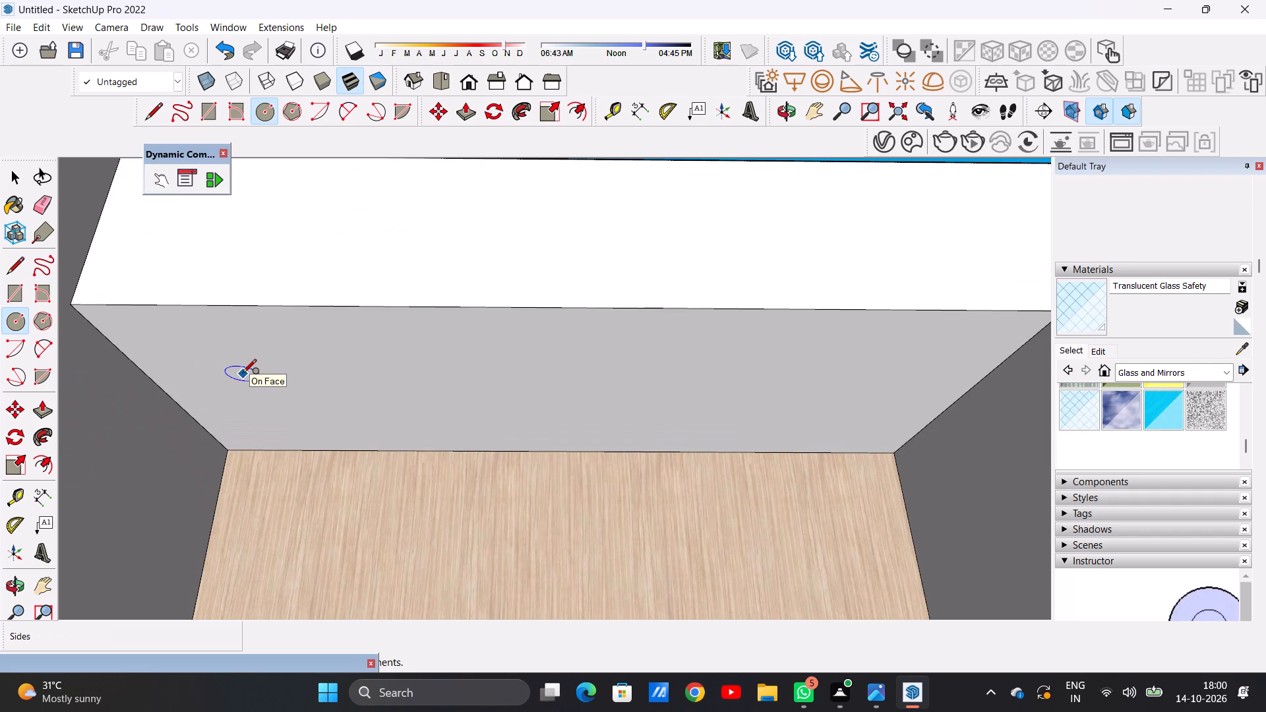
{"action": "scroll", "coordinate": [243, 374], "scroll_direction": "down", "scroll_amount": 1}
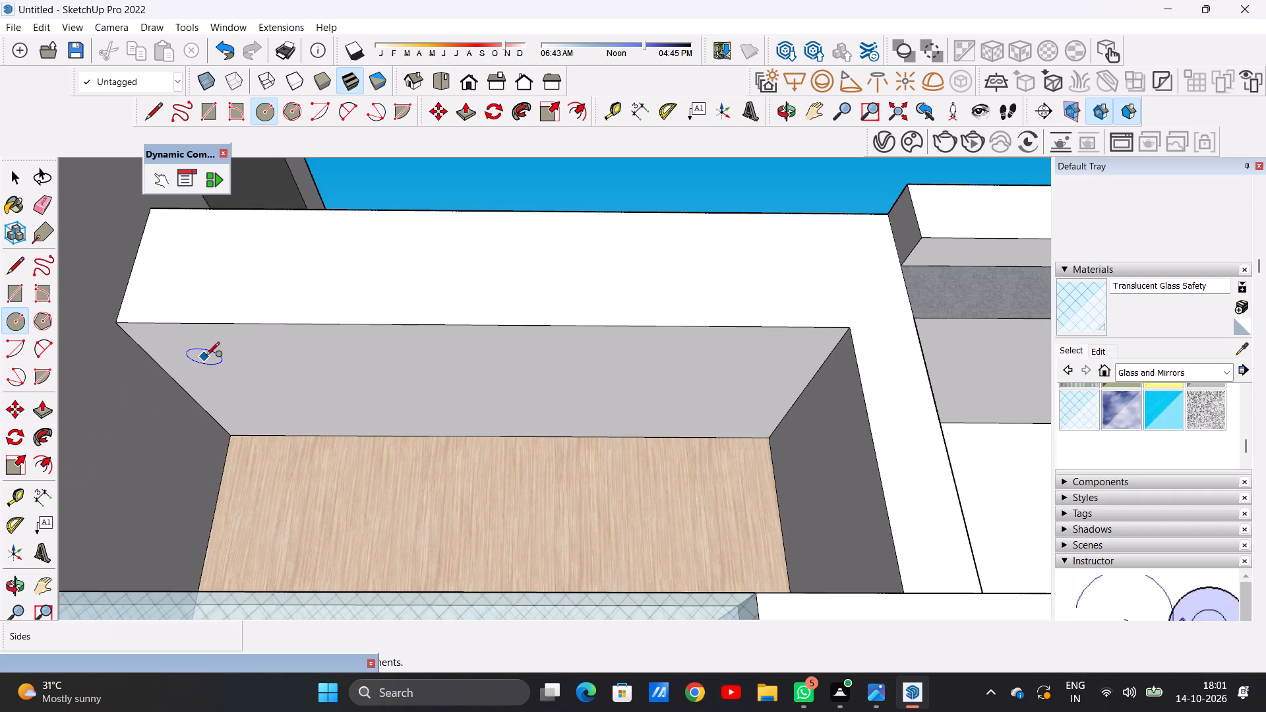
{"action": "left_click", "coordinate": [208, 357]}
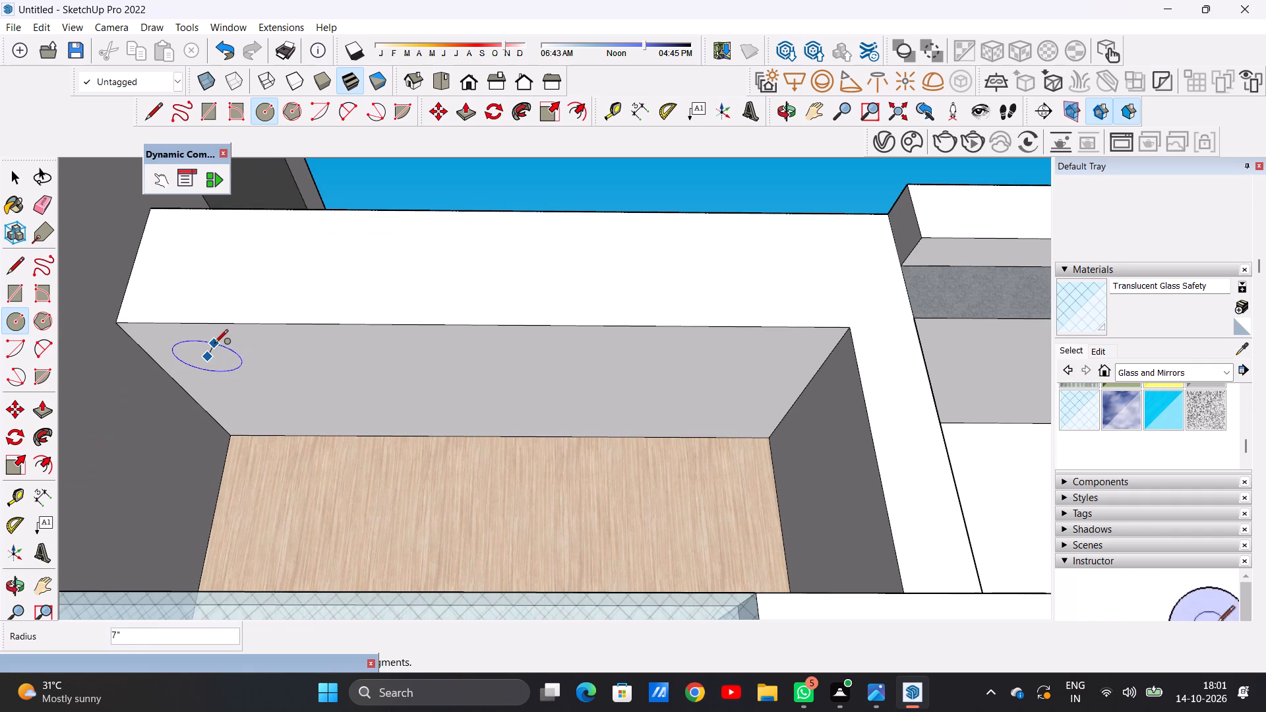
{"action": "scroll", "coordinate": [214, 344], "scroll_direction": "up", "scroll_amount": 8}
{"action": "left_click", "coordinate": [214, 349]}
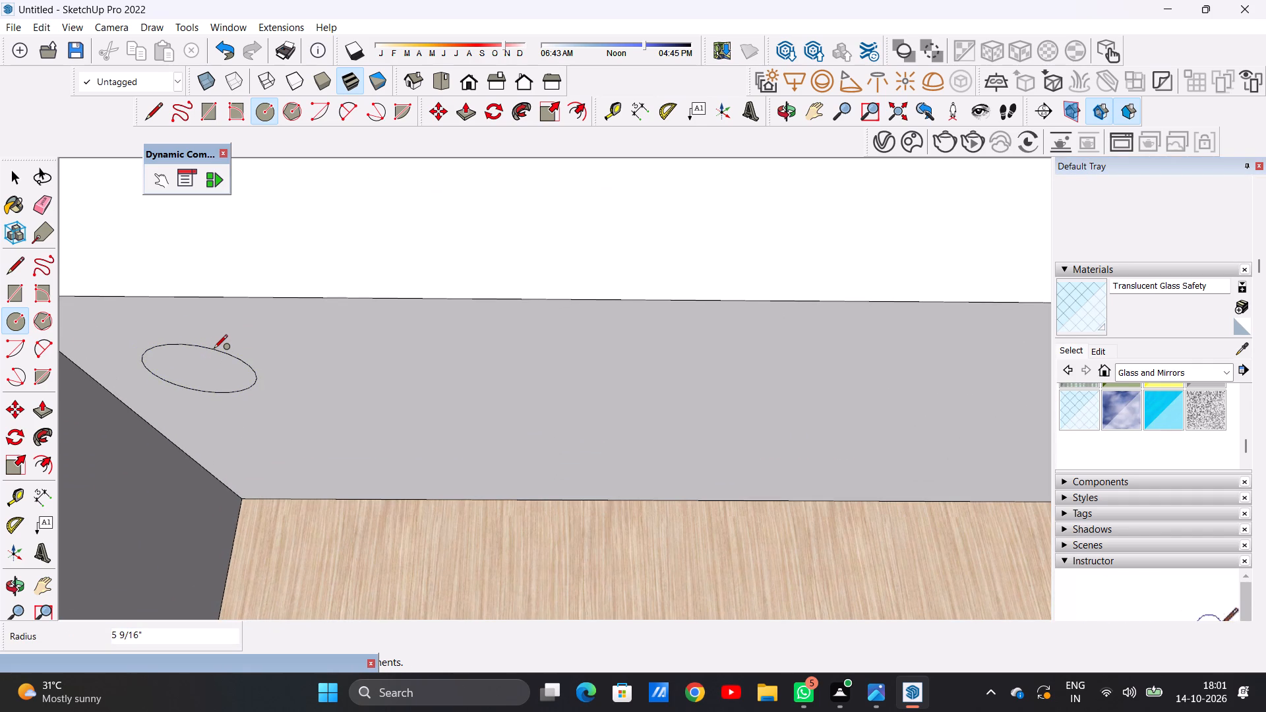
{"action": "key", "text": "space"}
Copy the circle with its face about 9' 9" along the canopy underside to the opposite end.
{"action": "scroll", "coordinate": [247, 374], "scroll_direction": "down", "scroll_amount": 10}
{"action": "scroll", "coordinate": [330, 367], "scroll_direction": "up", "scroll_amount": 9}
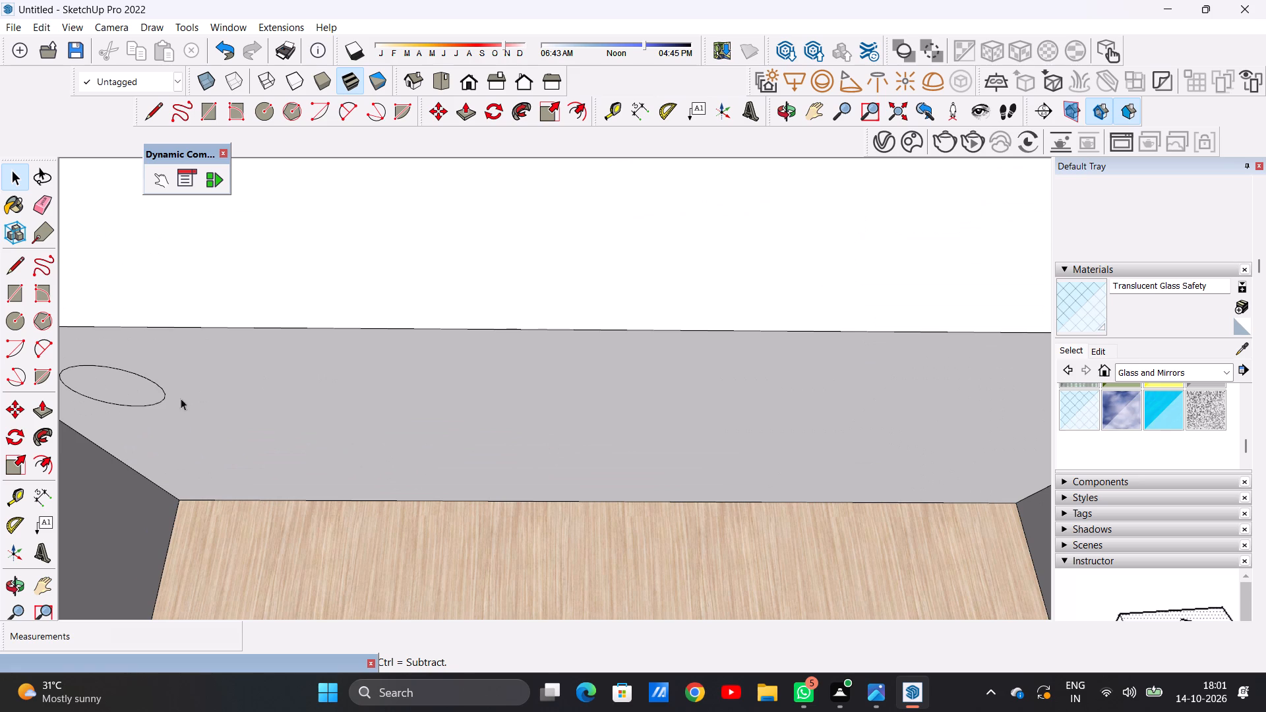
{"action": "double_click", "coordinate": [148, 394]}
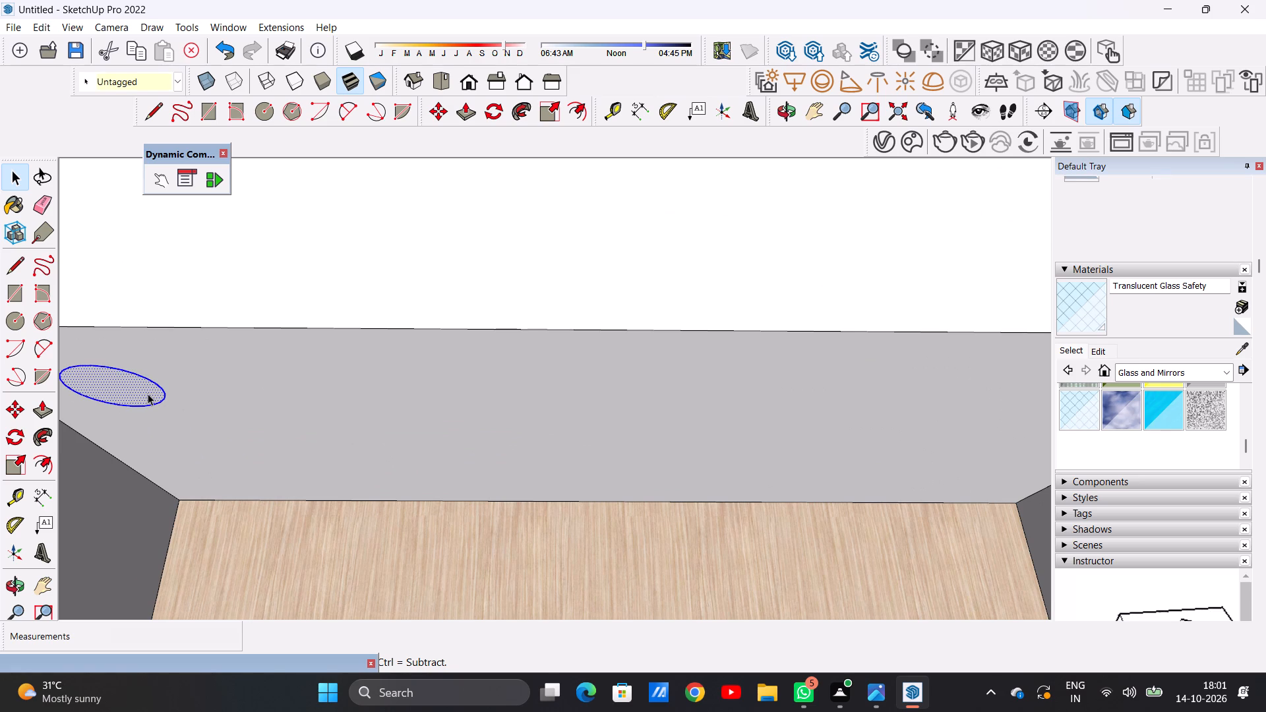
{"action": "key", "text": "m"}
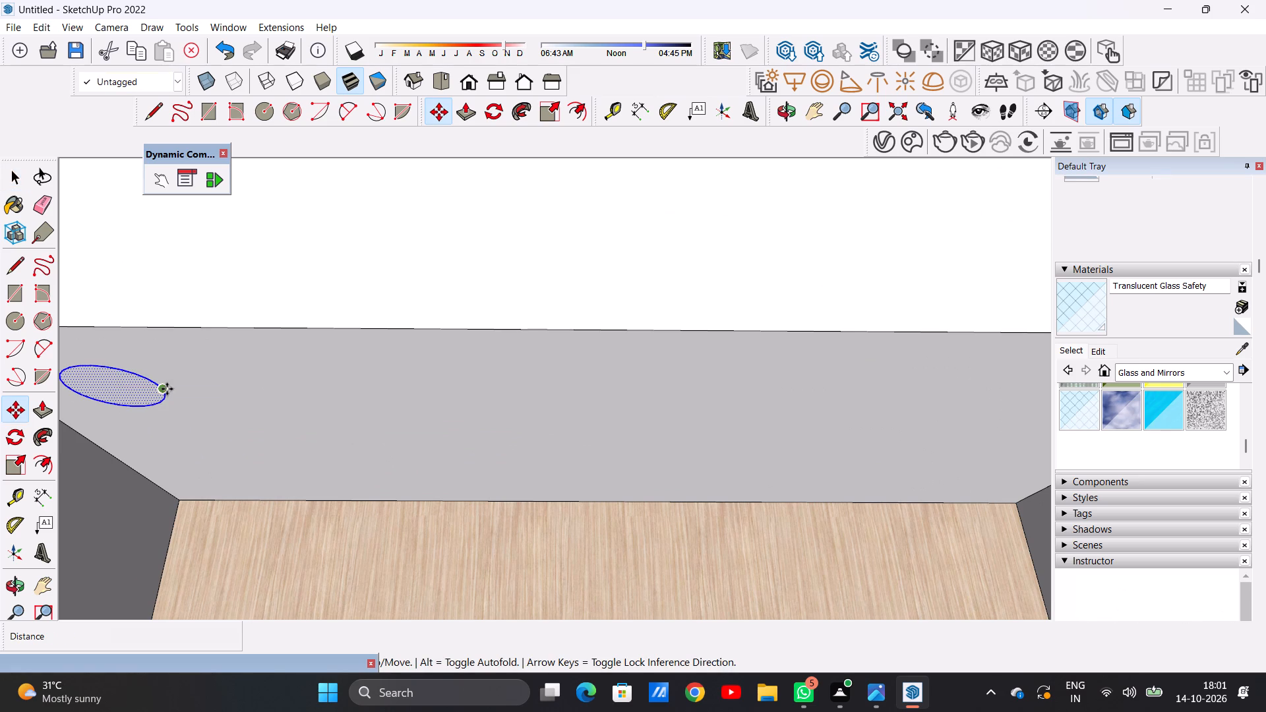
{"action": "left_click", "coordinate": [165, 388]}
{"action": "scroll", "coordinate": [243, 388], "scroll_direction": "down", "scroll_amount": 3}
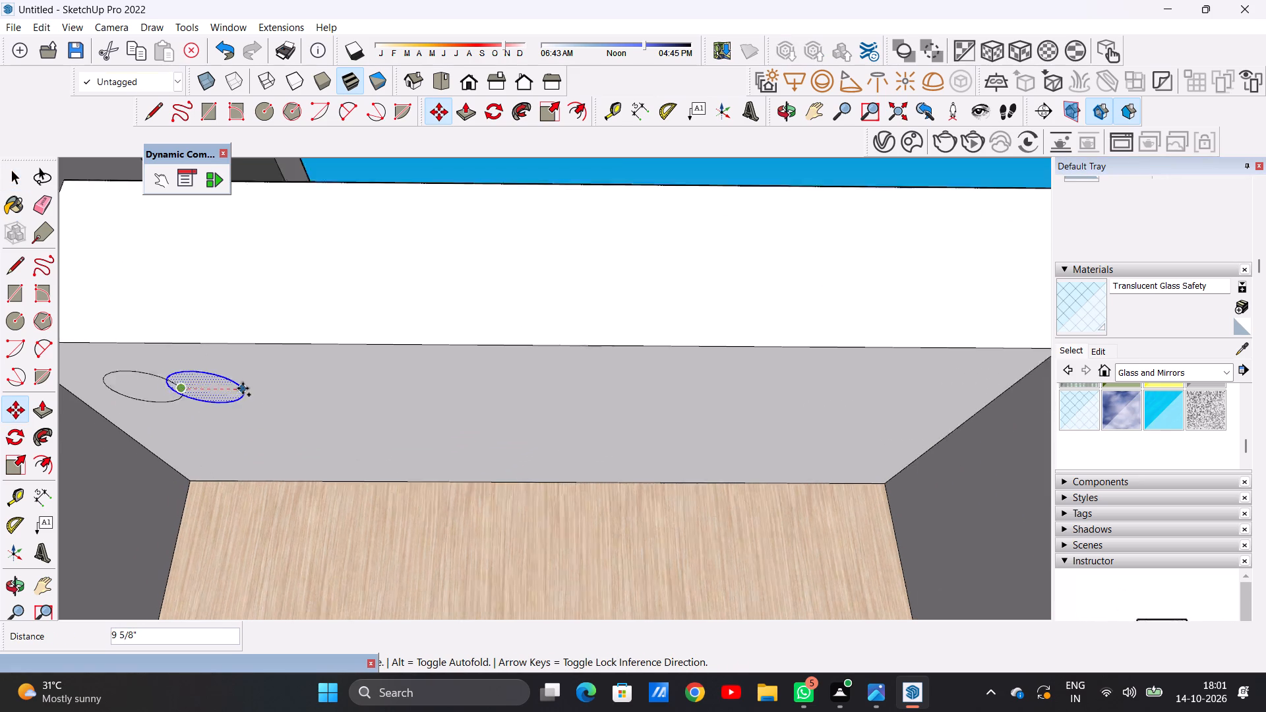
{"action": "scroll", "coordinate": [243, 388], "scroll_direction": "down", "scroll_amount": 2}
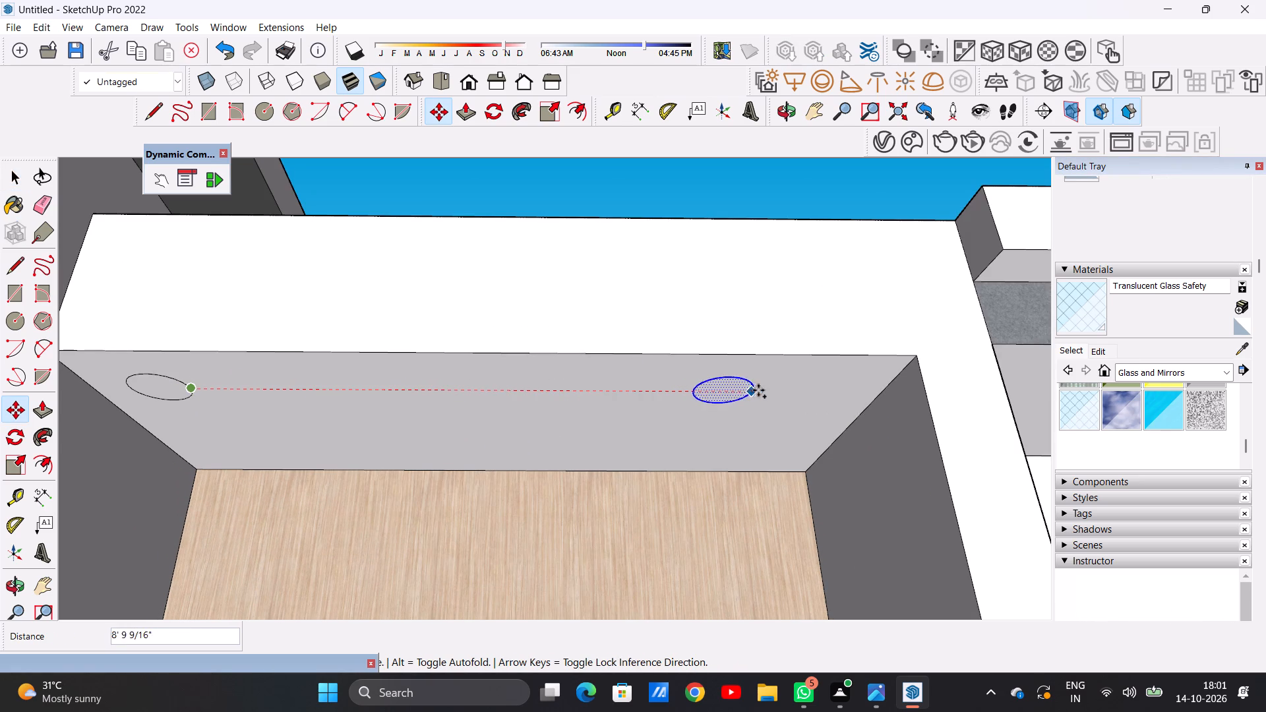
{"action": "left_click", "coordinate": [816, 390]}
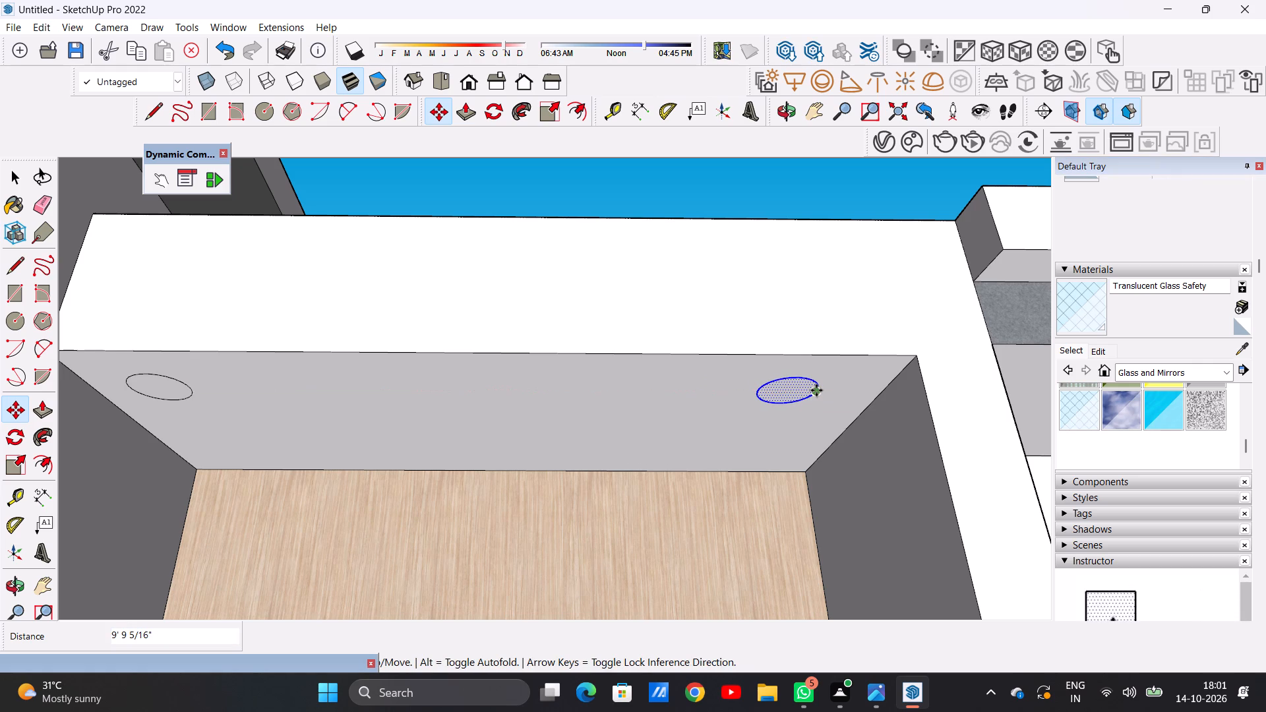
{"action": "key", "text": "space"}
{"action": "left_click", "coordinate": [572, 205]}
Examine the two circles on the canopy underside from the front and from below.
{"action": "scroll", "coordinate": [336, 432], "scroll_direction": "down", "scroll_amount": 2}
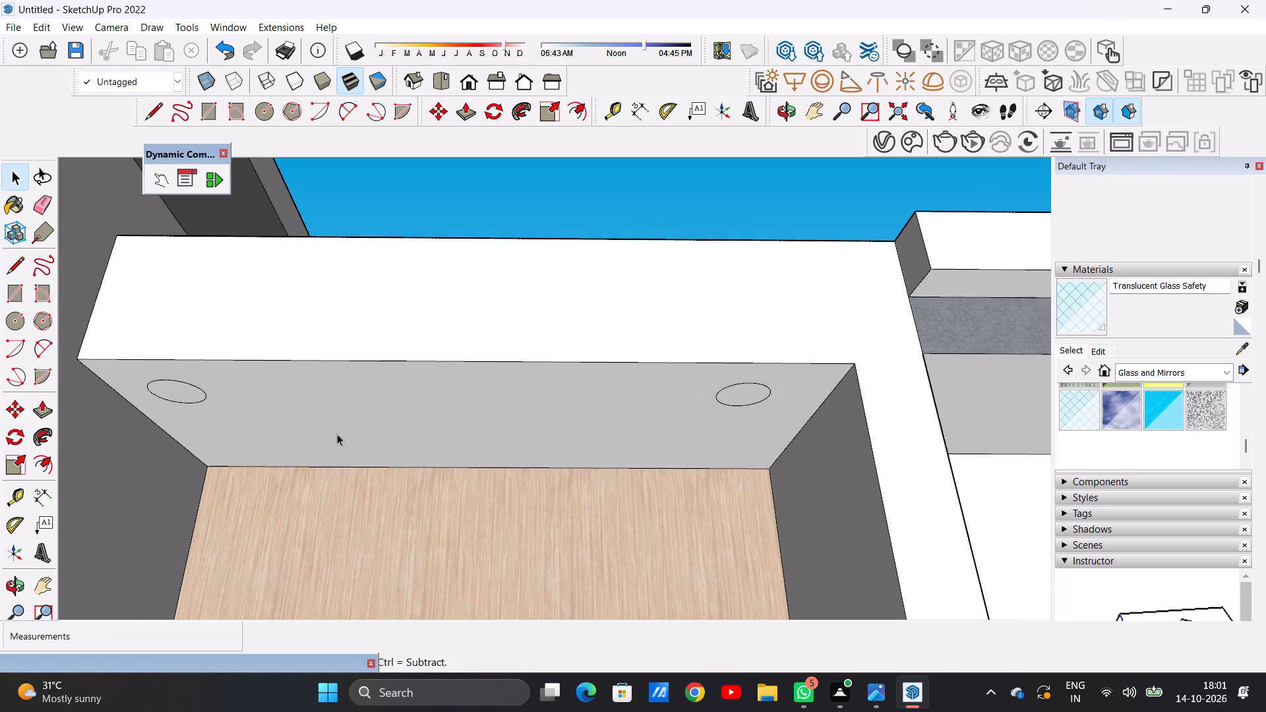
{"action": "scroll", "coordinate": [337, 434], "scroll_direction": "down", "scroll_amount": 8}
{"action": "middle_click_drag", "start_coordinate": [381, 416], "coordinate": [381, 429]}
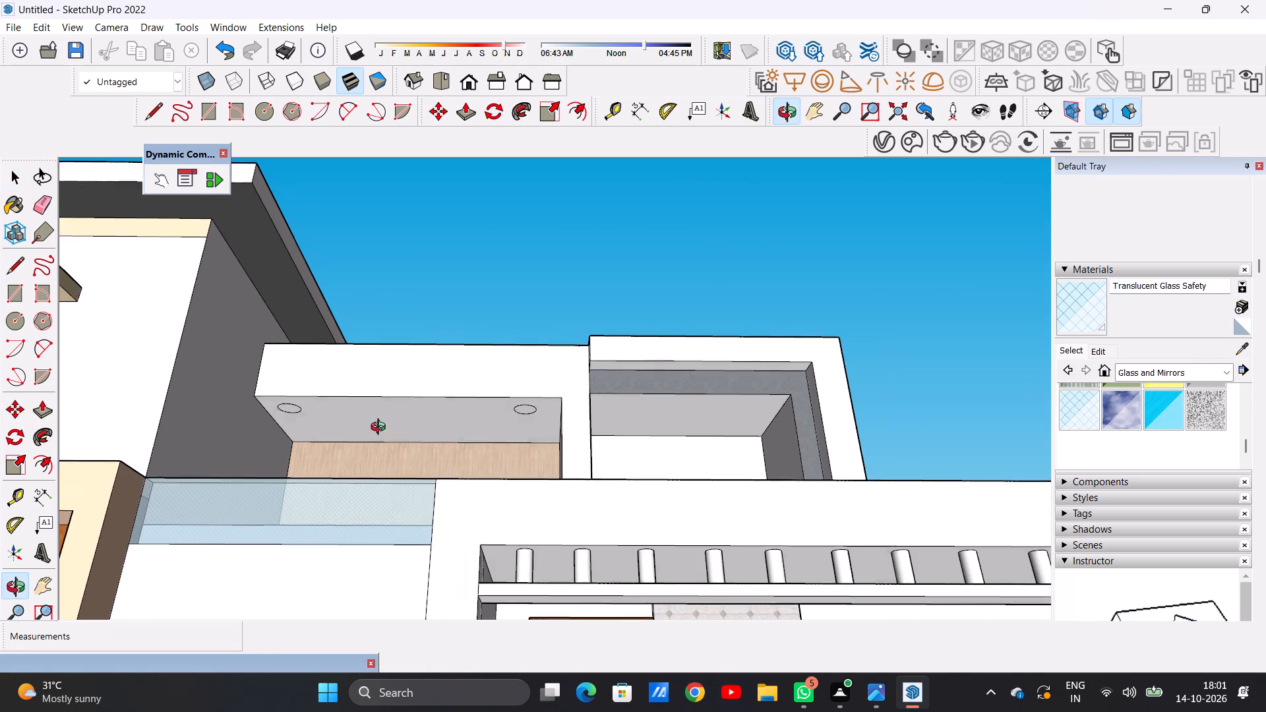
{"action": "middle_click_drag", "start_coordinate": [381, 429], "coordinate": [381, 466]}
{"action": "scroll", "coordinate": [377, 434], "scroll_direction": "down", "scroll_amount": 2}
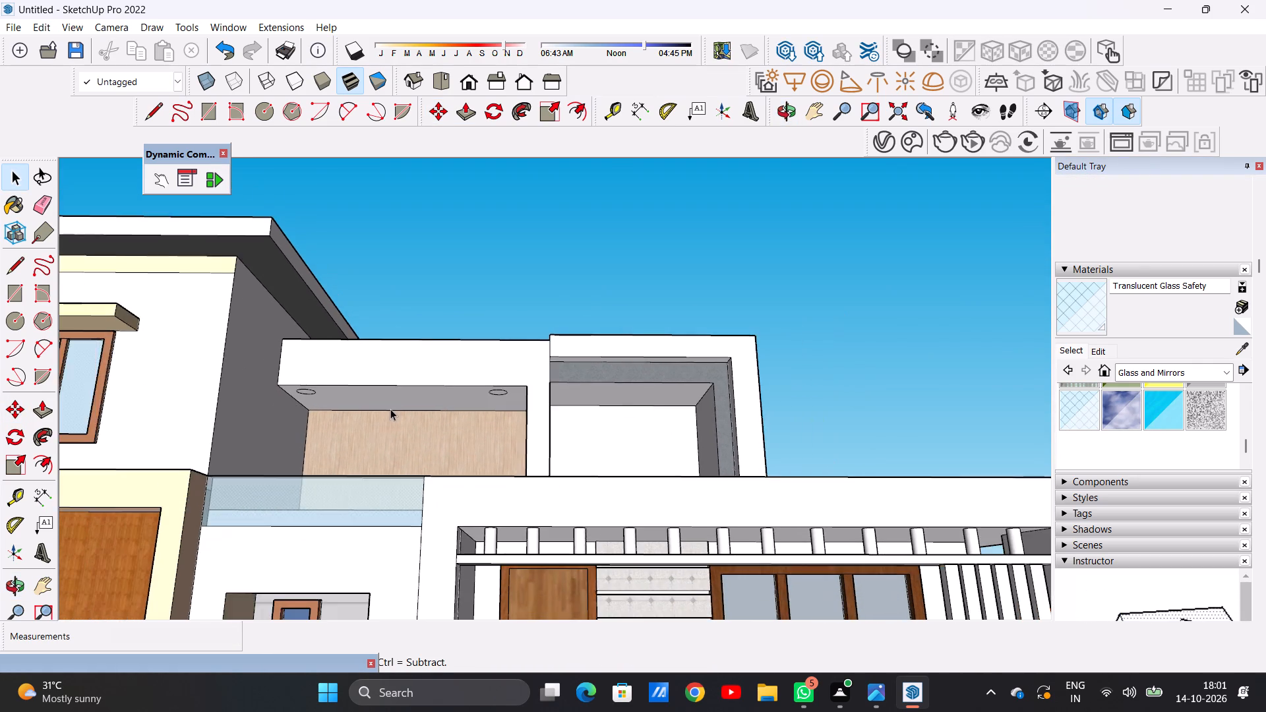
{"action": "scroll", "coordinate": [392, 407], "scroll_direction": "up", "scroll_amount": 8}
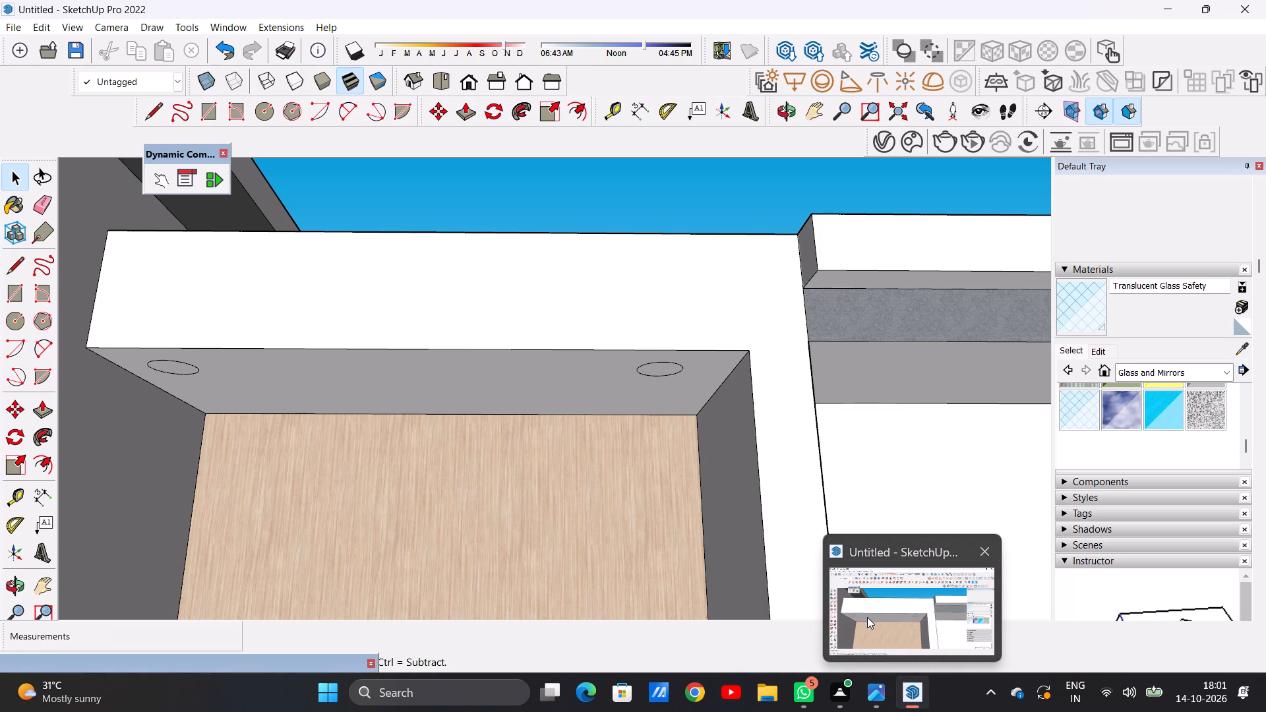
{"action": "left_click", "coordinate": [867, 617]}
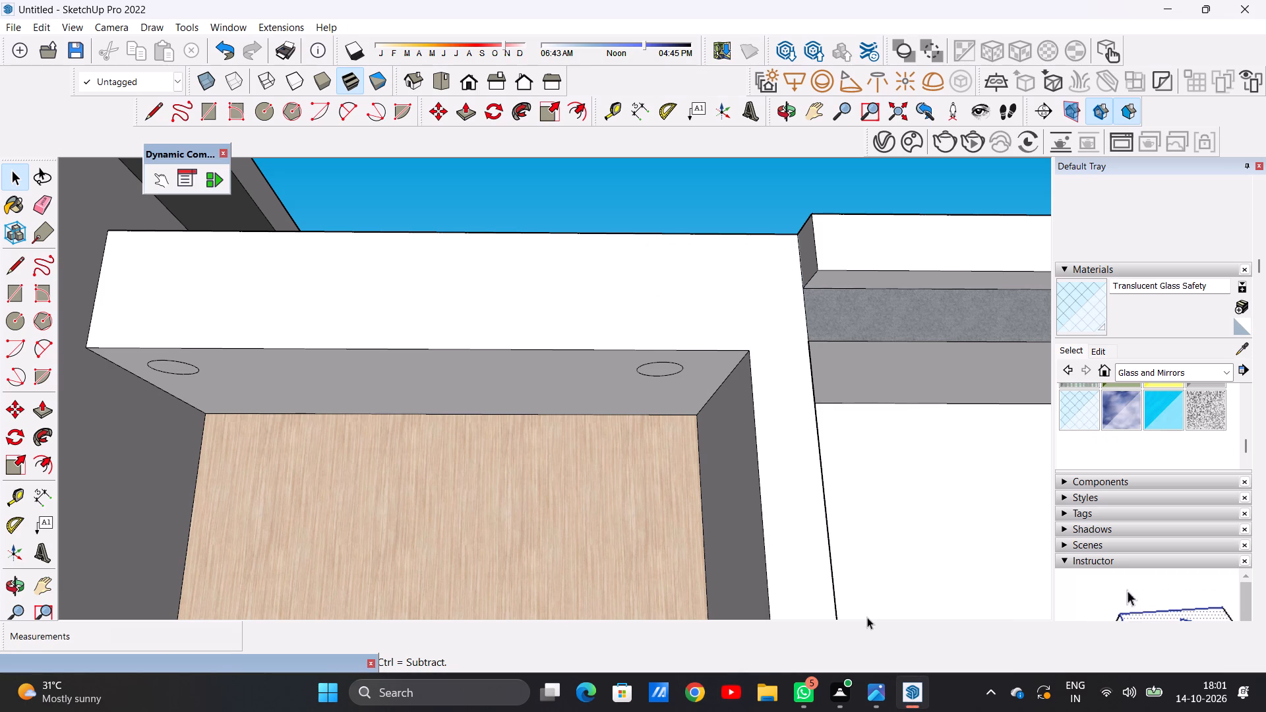
{"action": "scroll", "coordinate": [369, 462], "scroll_direction": "down", "scroll_amount": 1}
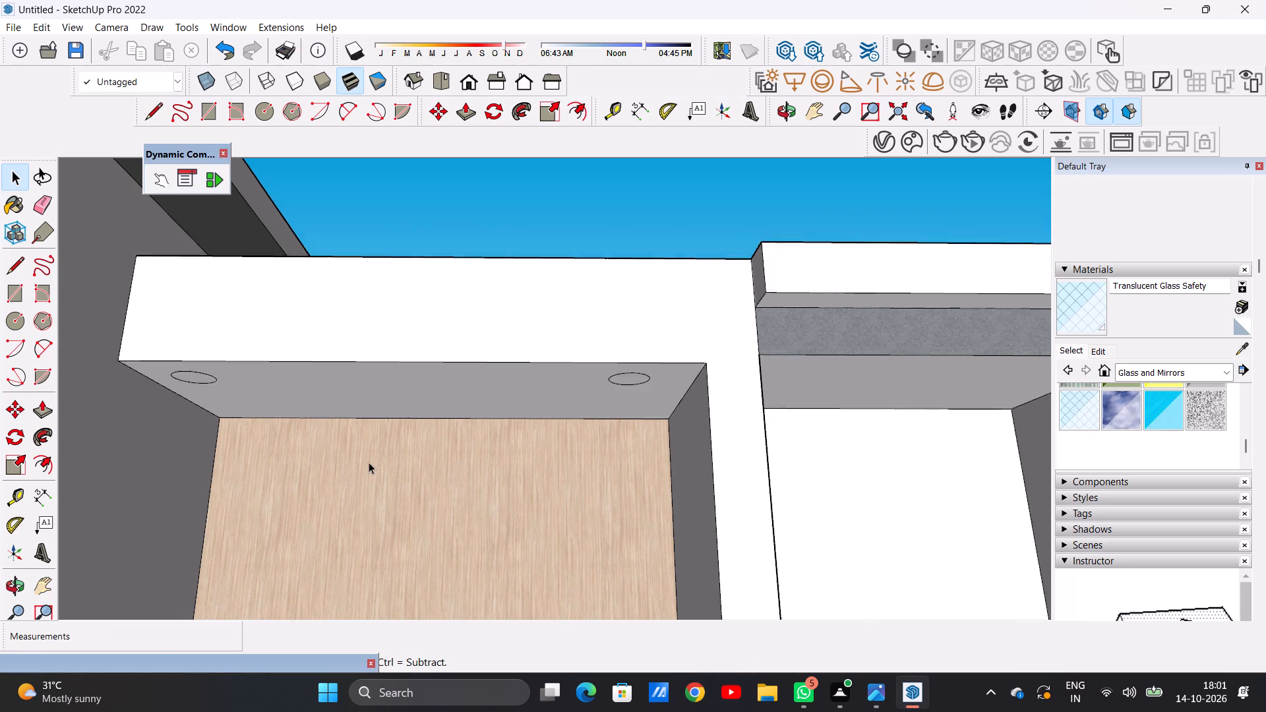
{"action": "scroll", "coordinate": [369, 462], "scroll_direction": "down", "scroll_amount": 10}
{"action": "scroll", "coordinate": [437, 426], "scroll_direction": "up", "scroll_amount": 12}
{"action": "middle_click_drag", "start_coordinate": [431, 488], "coordinate": [431, 482]}
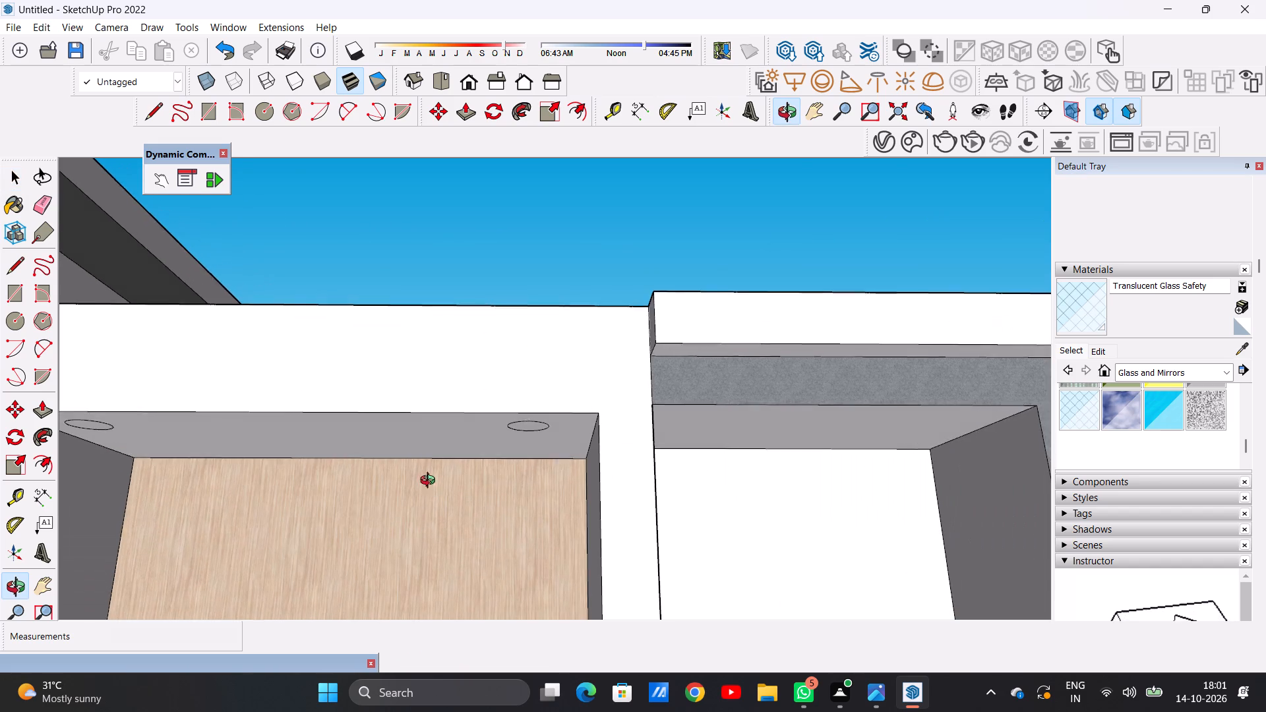
{"action": "middle_click_drag", "start_coordinate": [431, 482], "coordinate": [433, 429]}
{"action": "scroll", "coordinate": [423, 497], "scroll_direction": "down", "scroll_amount": 4}
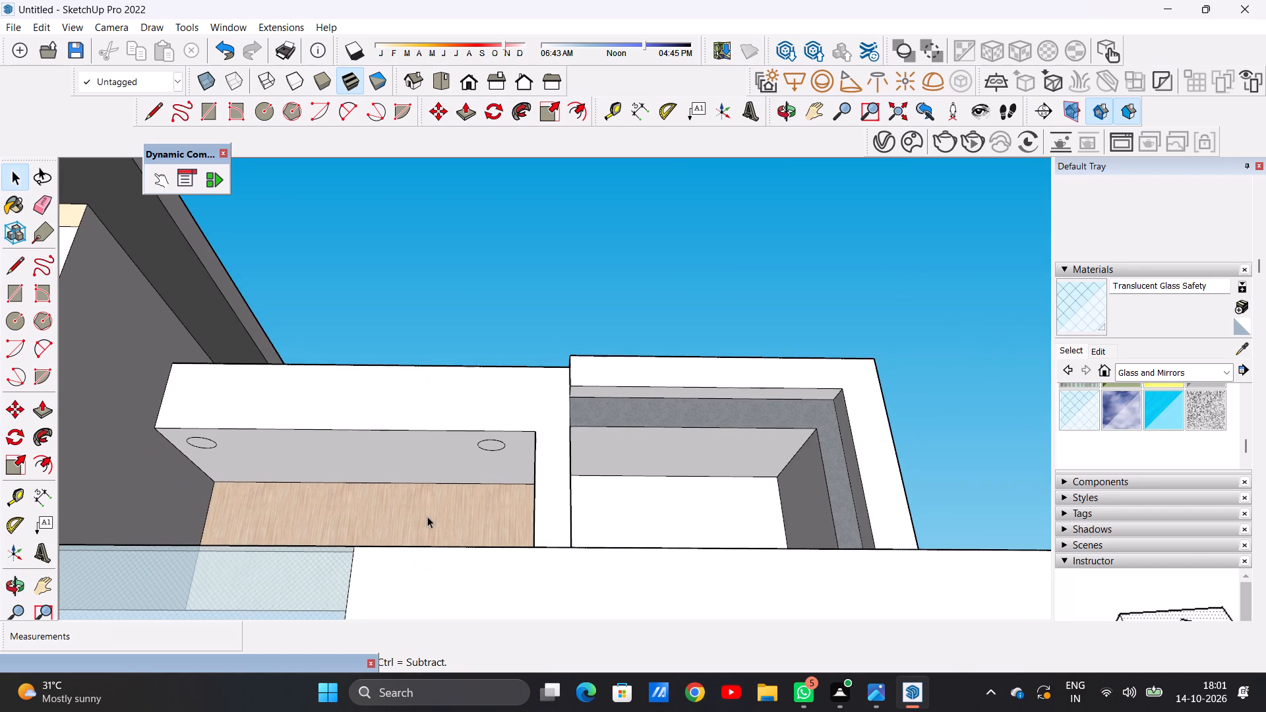
Copy the canopy-underside circle nearest the square frame about 5' 1" along the canopy, midway between the two existing circles.
{"action": "scroll", "coordinate": [479, 435], "scroll_direction": "up", "scroll_amount": 6}
{"action": "scroll", "coordinate": [487, 444], "scroll_direction": "down", "scroll_amount": 5}
{"action": "middle_click_drag", "start_coordinate": [435, 525], "coordinate": [436, 533]}
{"action": "scroll", "coordinate": [464, 471], "scroll_direction": "up", "scroll_amount": 10}
{"action": "double_click", "coordinate": [541, 441]}
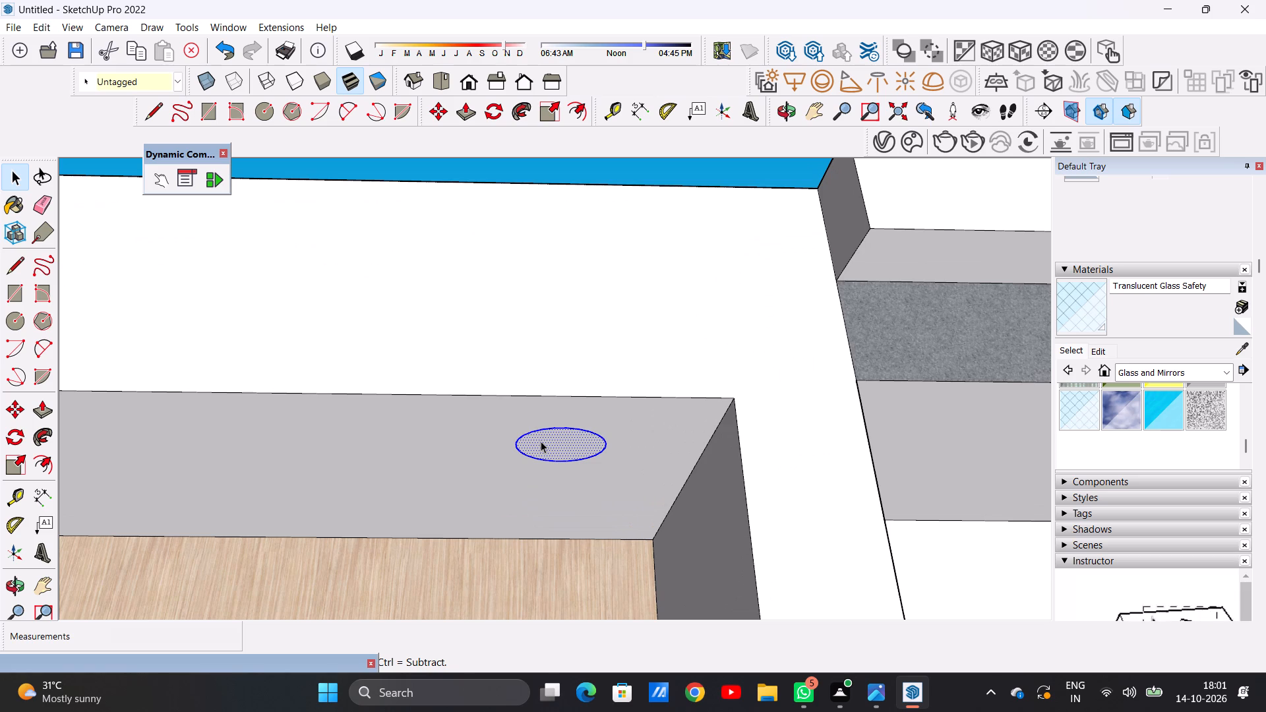
{"action": "key", "text": "m"}
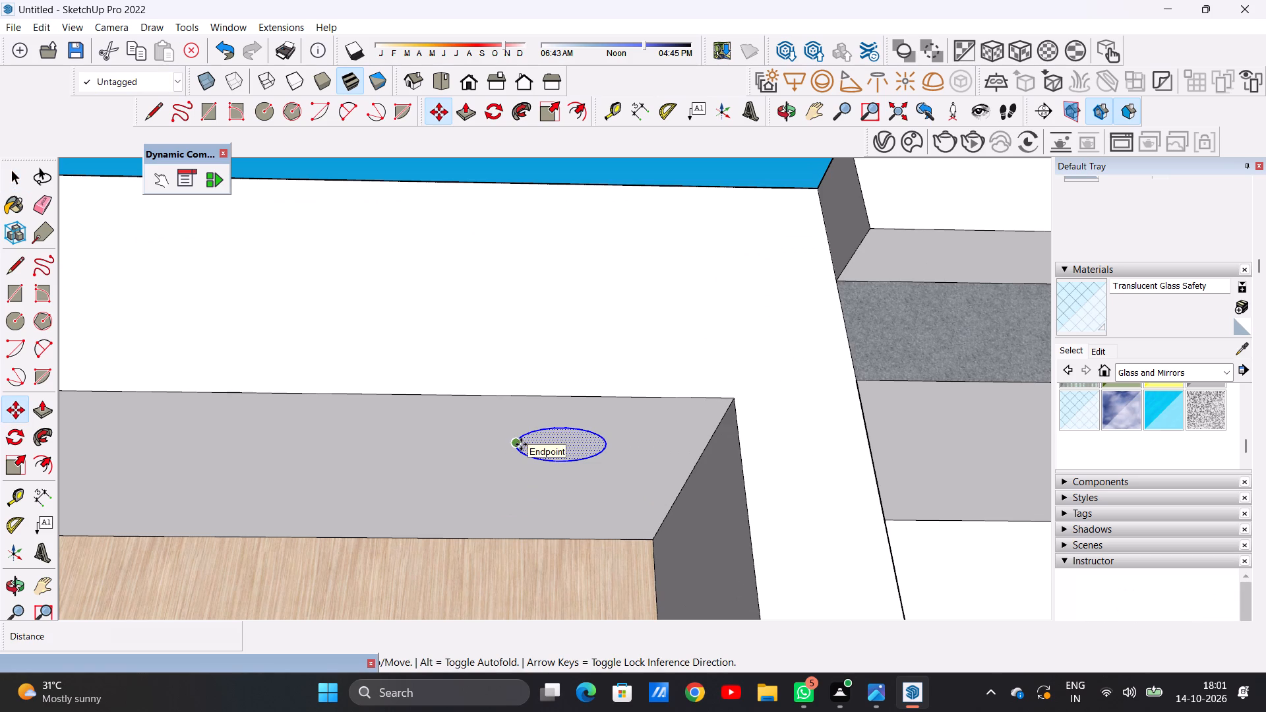
{"action": "left_click", "coordinate": [521, 444]}
{"action": "scroll", "coordinate": [473, 452], "scroll_direction": "down", "scroll_amount": 13}
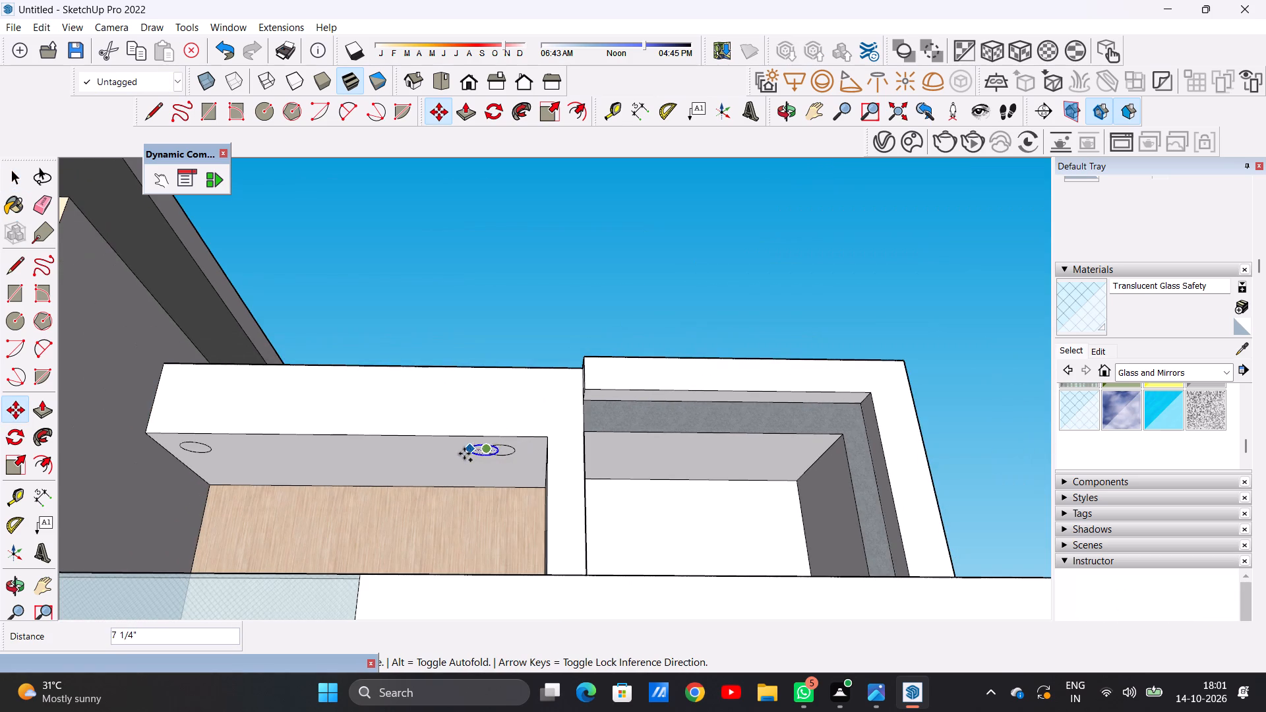
{"action": "left_click", "coordinate": [328, 450]}
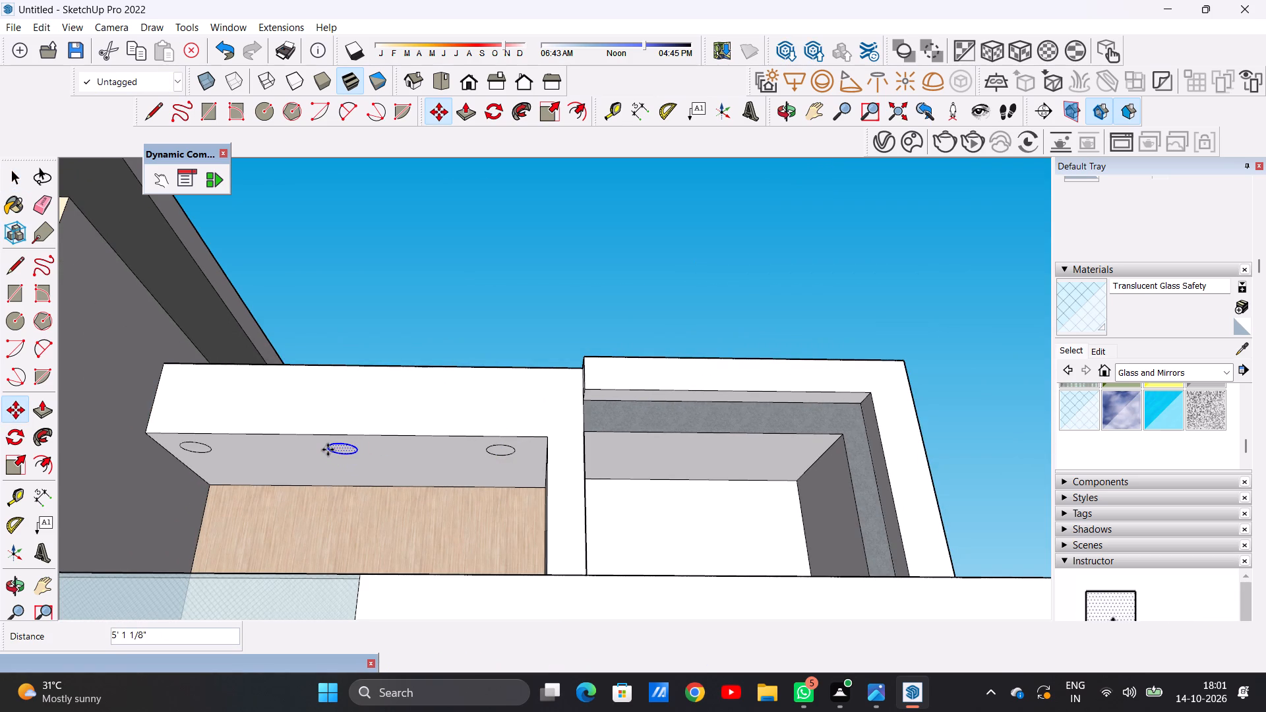
{"action": "key", "text": "space"}
{"action": "left_click", "coordinate": [422, 335]}
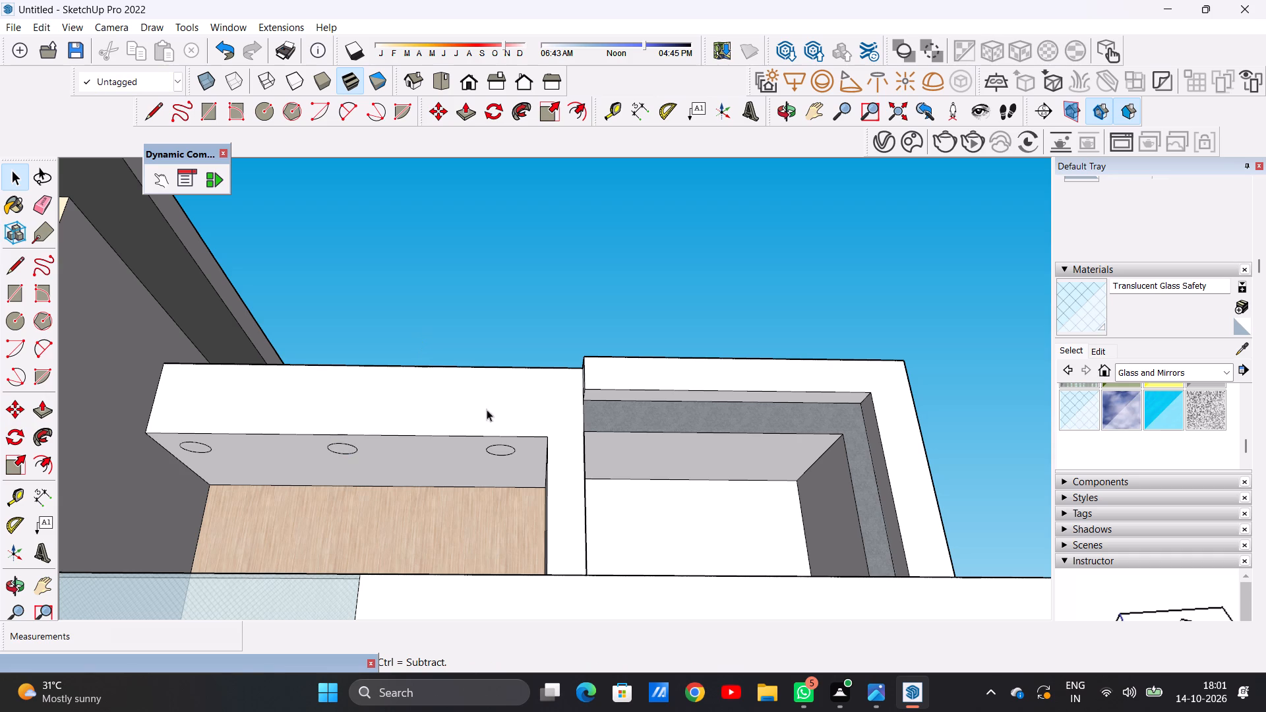
Examine the three circles on the canopy underside and the neighbouring upper-floor frame from below and from farther away.
{"action": "scroll", "coordinate": [664, 415], "scroll_direction": "up", "scroll_amount": 4}
{"action": "scroll", "coordinate": [342, 443], "scroll_direction": "down", "scroll_amount": 7}
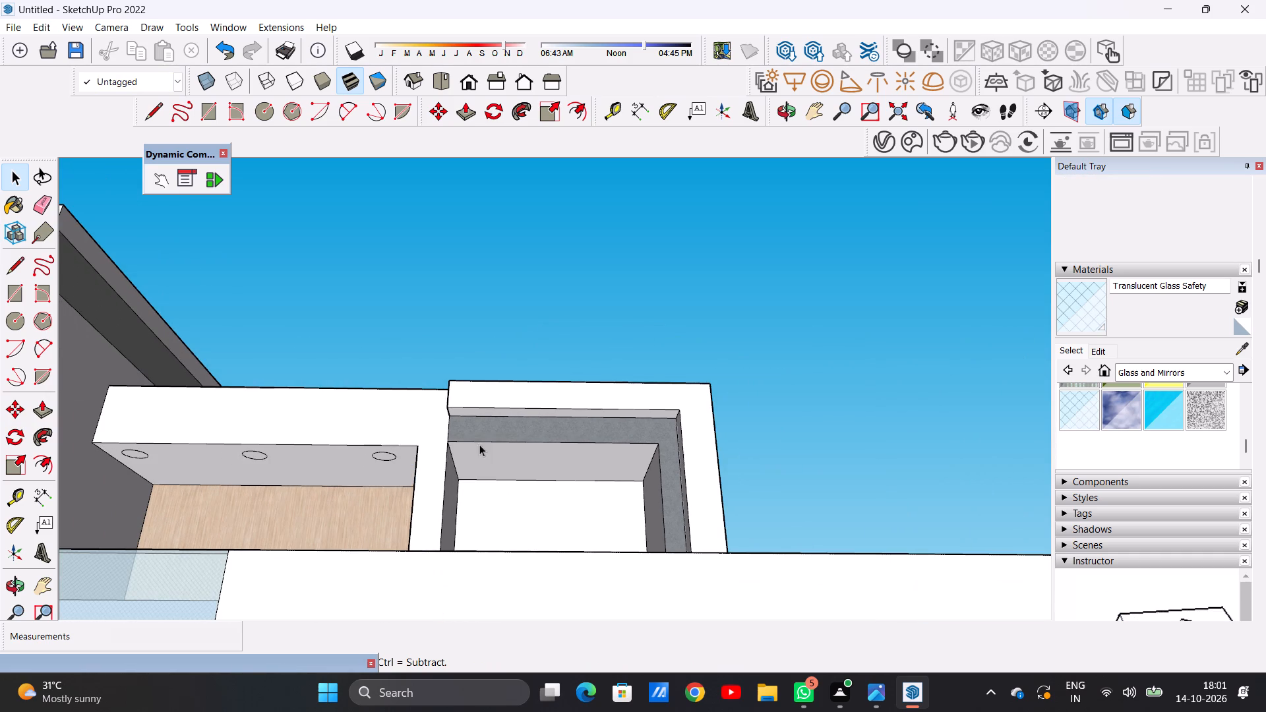
{"action": "scroll", "coordinate": [341, 451], "scroll_direction": "down", "scroll_amount": 4}
{"action": "scroll", "coordinate": [178, 463], "scroll_direction": "up", "scroll_amount": 5}
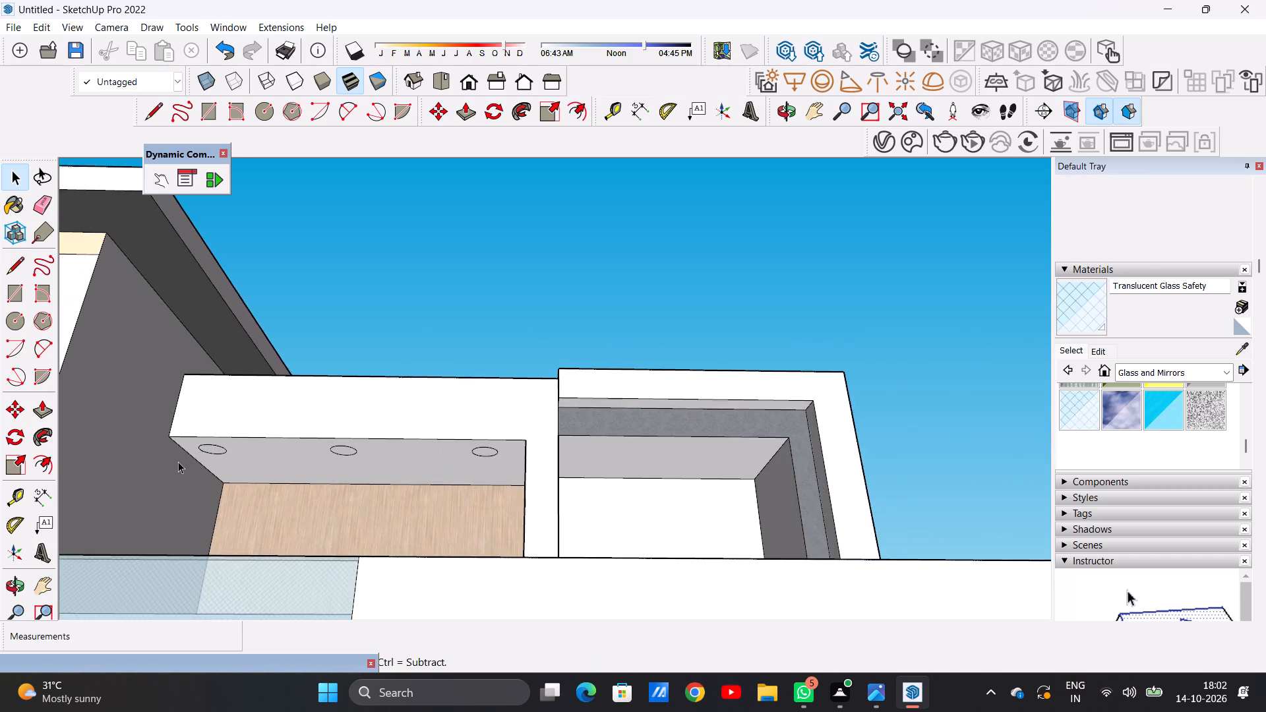
{"action": "scroll", "coordinate": [257, 446], "scroll_direction": "up", "scroll_amount": 4}
{"action": "middle_click_drag", "start_coordinate": [277, 466], "coordinate": [284, 425]}
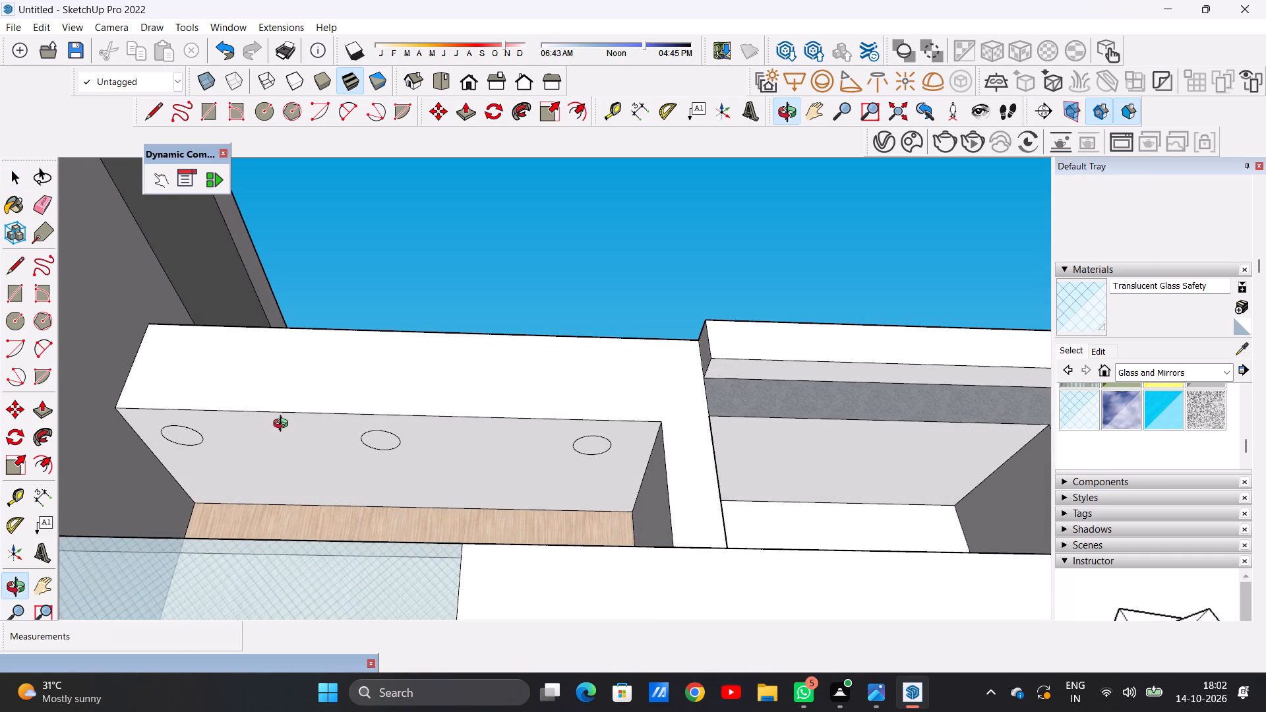
{"action": "middle_click_drag", "start_coordinate": [284, 425], "coordinate": [285, 460]}
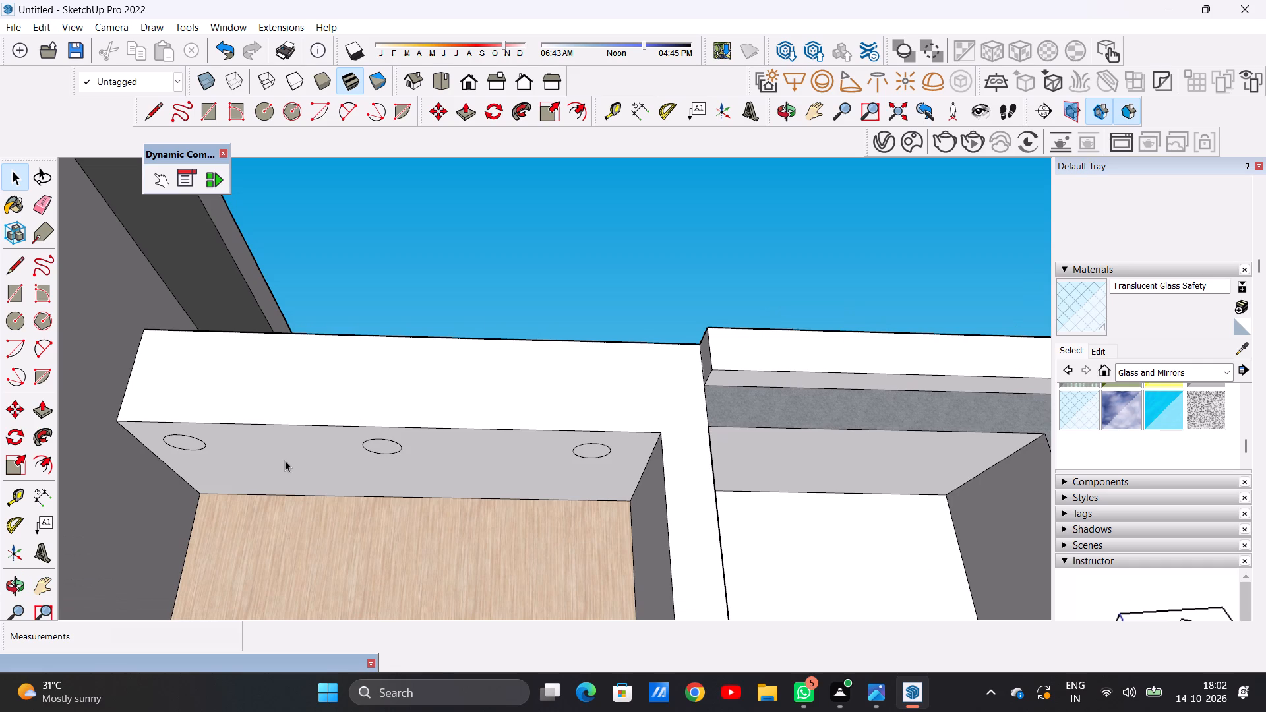
{"action": "scroll", "coordinate": [365, 461], "scroll_direction": "down", "scroll_amount": 2}
{"action": "scroll", "coordinate": [263, 453], "scroll_direction": "up", "scroll_amount": 6}
{"action": "middle_click_drag", "start_coordinate": [261, 460], "coordinate": [253, 432]}
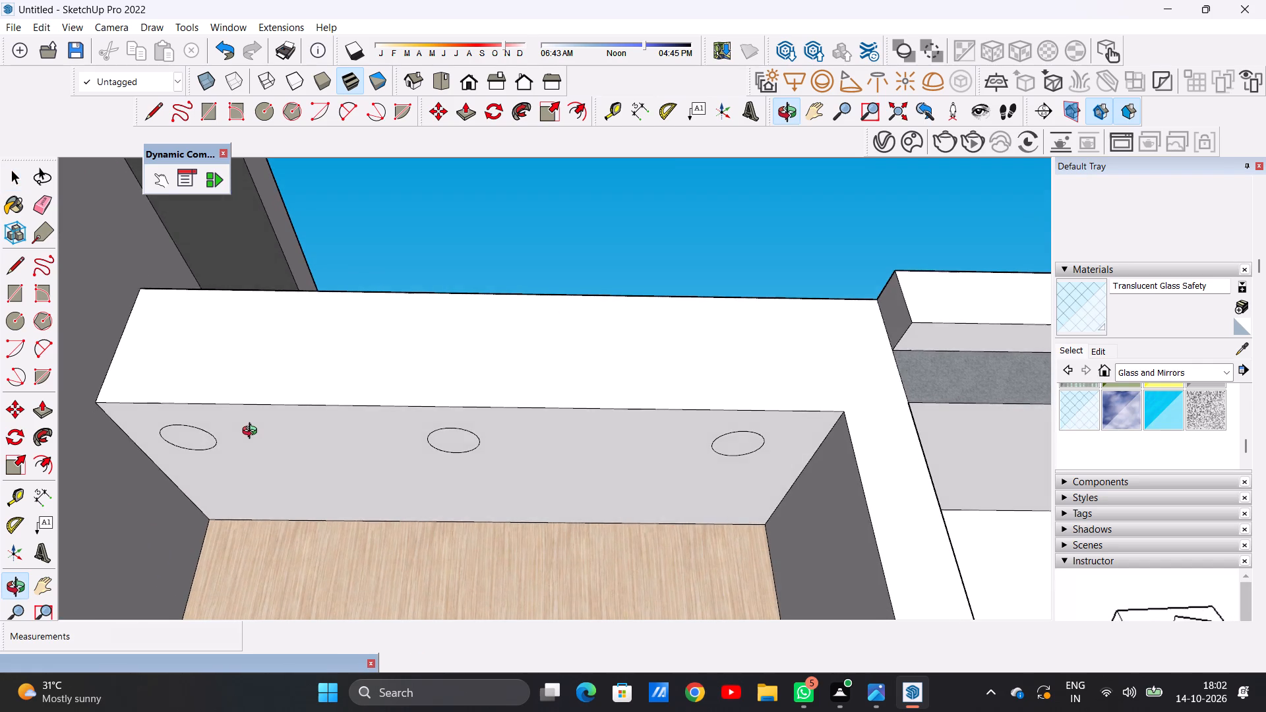
{"action": "middle_click_drag", "start_coordinate": [253, 432], "coordinate": [253, 430]}
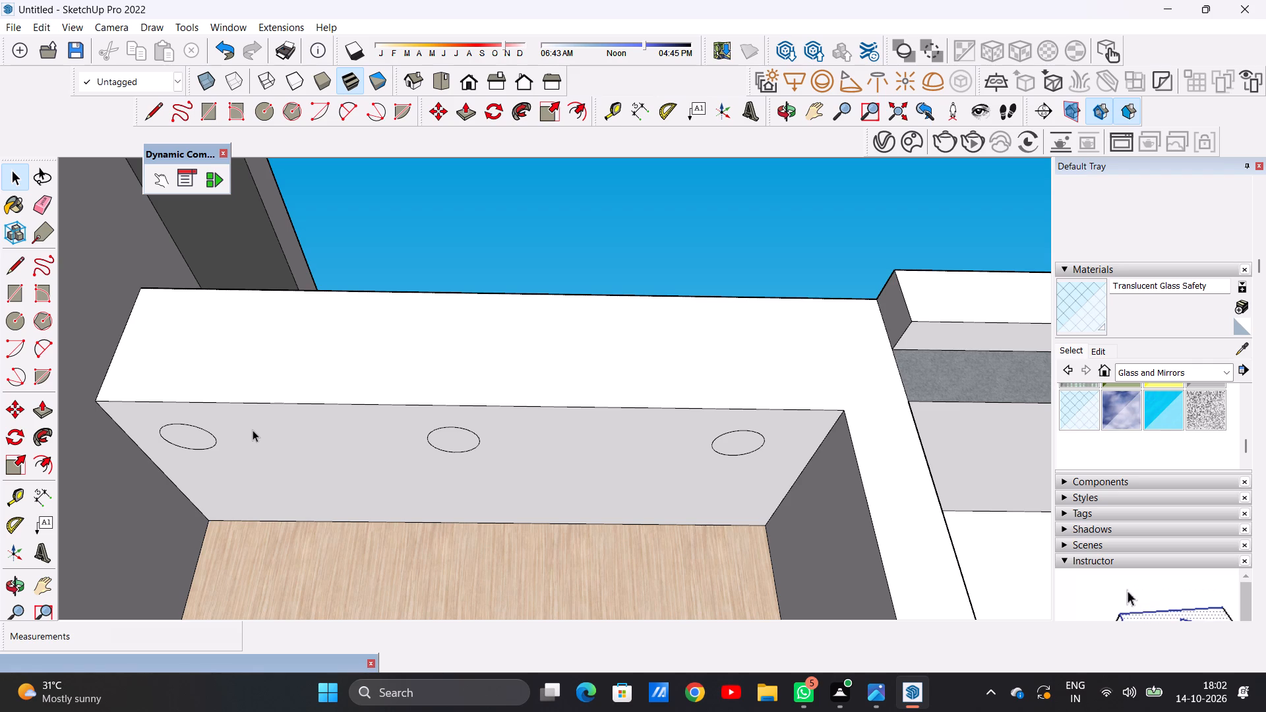
{"action": "scroll", "coordinate": [253, 430], "scroll_direction": "down", "scroll_amount": 15}
{"action": "scroll", "coordinate": [481, 383], "scroll_direction": "up", "scroll_amount": 4}
{"action": "middle_click_drag", "start_coordinate": [420, 385], "coordinate": [420, 489]}
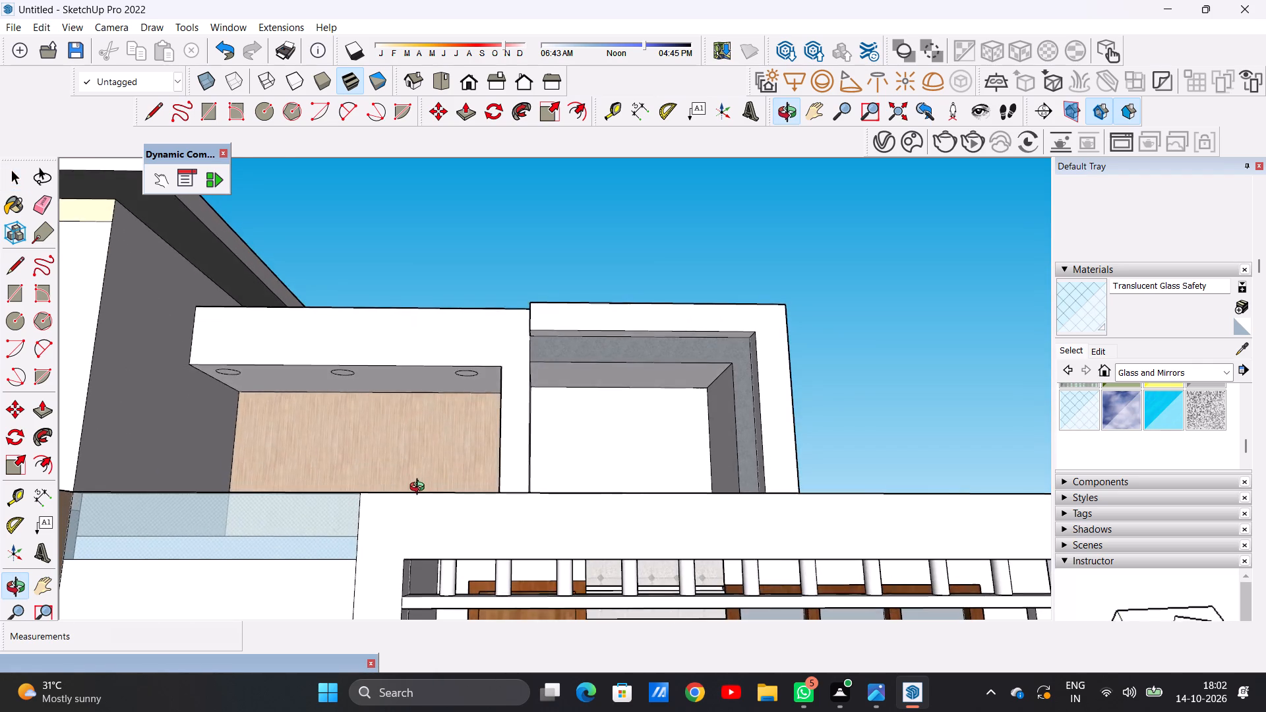
{"action": "middle_click_drag", "start_coordinate": [420, 489], "coordinate": [427, 404]}
{"action": "scroll", "coordinate": [438, 417], "scroll_direction": "up", "scroll_amount": 8}
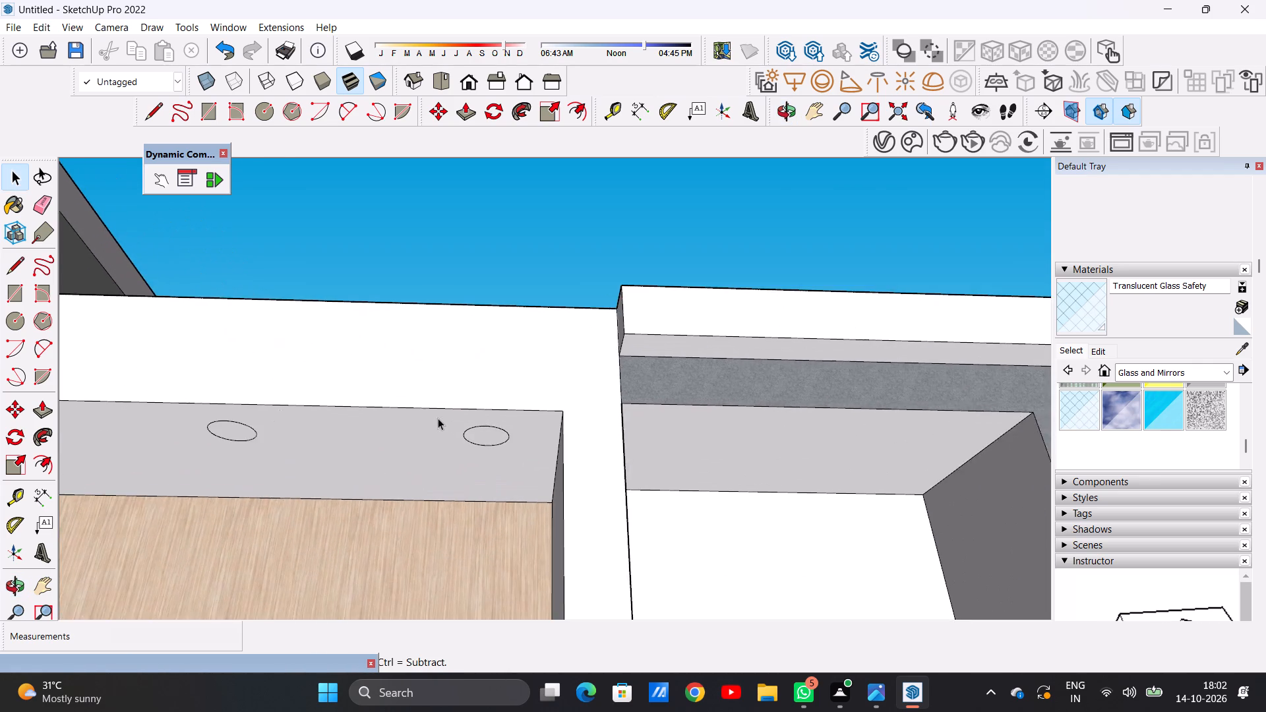
{"action": "scroll", "coordinate": [417, 421], "scroll_direction": "down", "scroll_amount": 8}
{"action": "scroll", "coordinate": [445, 429], "scroll_direction": "up", "scroll_amount": 1}
{"action": "scroll", "coordinate": [452, 430], "scroll_direction": "down", "scroll_amount": 6}
{"action": "scroll", "coordinate": [350, 415], "scroll_direction": "up", "scroll_amount": 2}
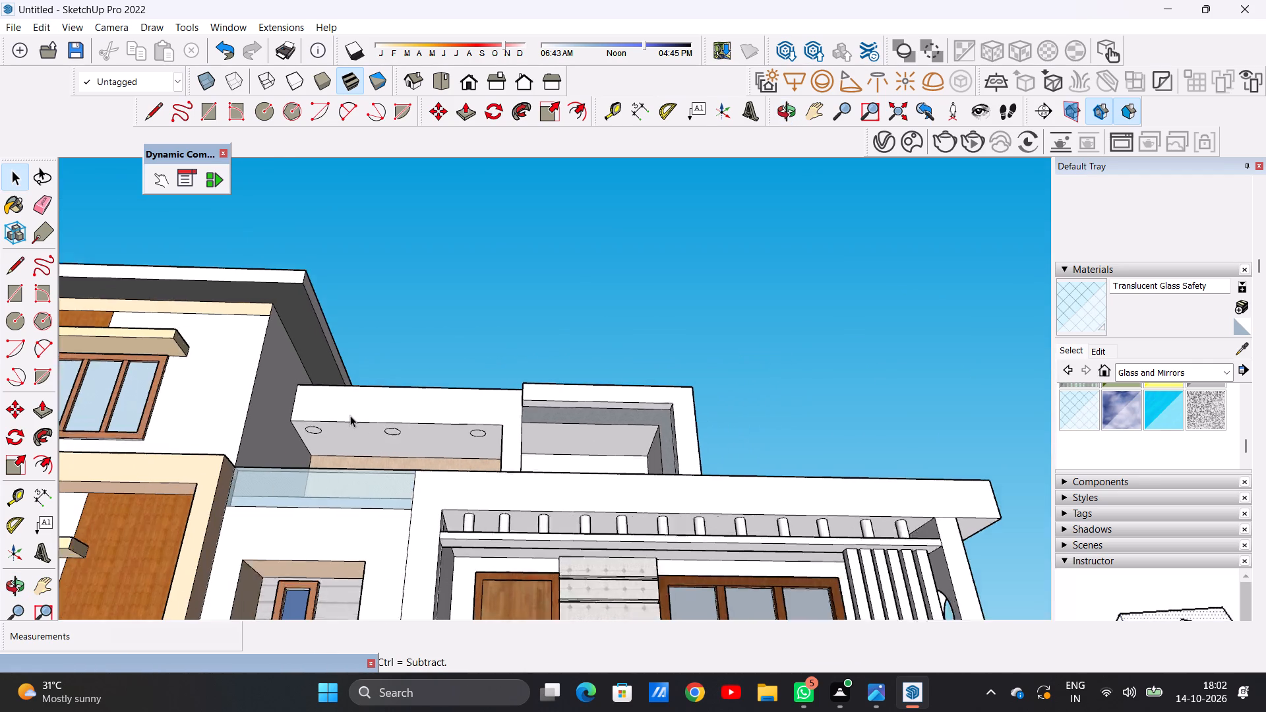
{"action": "scroll", "coordinate": [350, 415], "scroll_direction": "up", "scroll_amount": 5}
{"action": "middle_click_drag", "start_coordinate": [351, 415], "coordinate": [344, 441]}
{"action": "scroll", "coordinate": [330, 439], "scroll_direction": "up", "scroll_amount": 6}
{"action": "scroll", "coordinate": [402, 438], "scroll_direction": "down", "scroll_amount": 4}
{"action": "scroll", "coordinate": [410, 438], "scroll_direction": "up", "scroll_amount": 1}
{"action": "scroll", "coordinate": [410, 438], "scroll_direction": "down", "scroll_amount": 11}
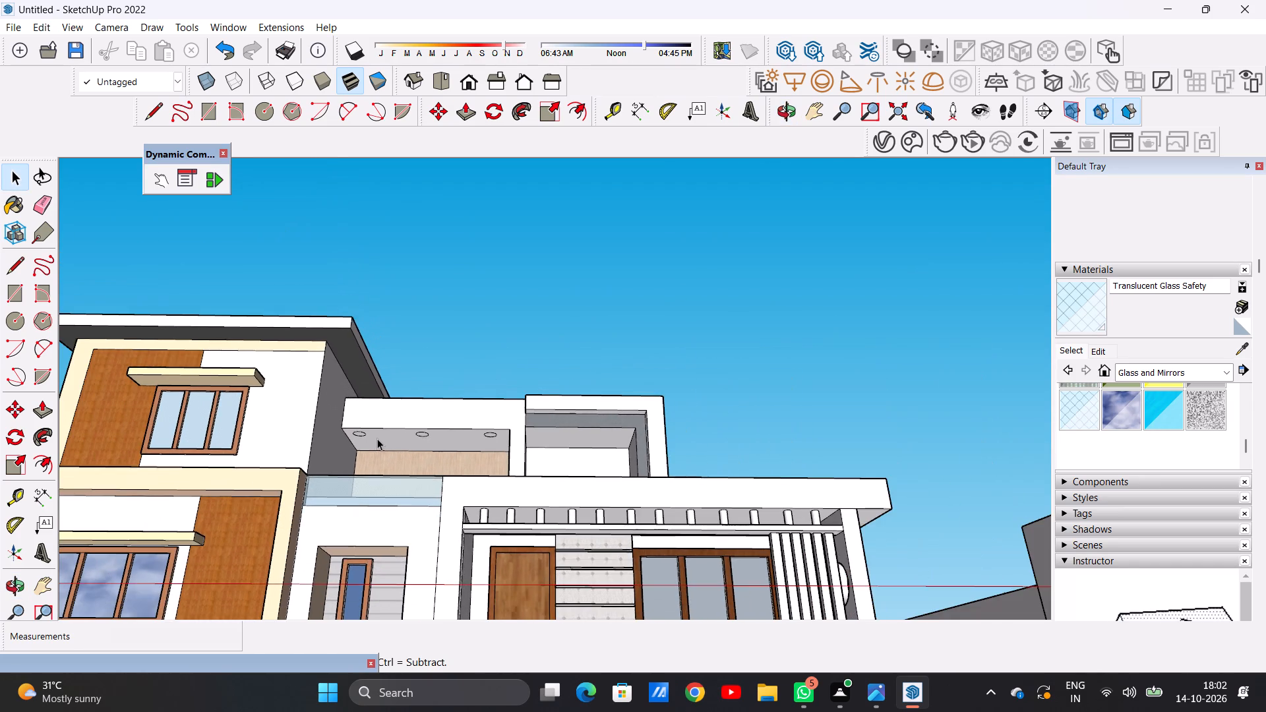
{"action": "scroll", "coordinate": [594, 415], "scroll_direction": "up", "scroll_amount": 10}
{"action": "scroll", "coordinate": [587, 451], "scroll_direction": "down", "scroll_amount": 1}
{"action": "scroll", "coordinate": [587, 451], "scroll_direction": "up", "scroll_amount": 1}
Draw a circle of about 4 5/8" radius on the underside of the recess inside the grey-trimmed frame, near its front corner beside the canopy.
{"action": "middle_click_drag", "start_coordinate": [554, 476], "coordinate": [550, 451]}
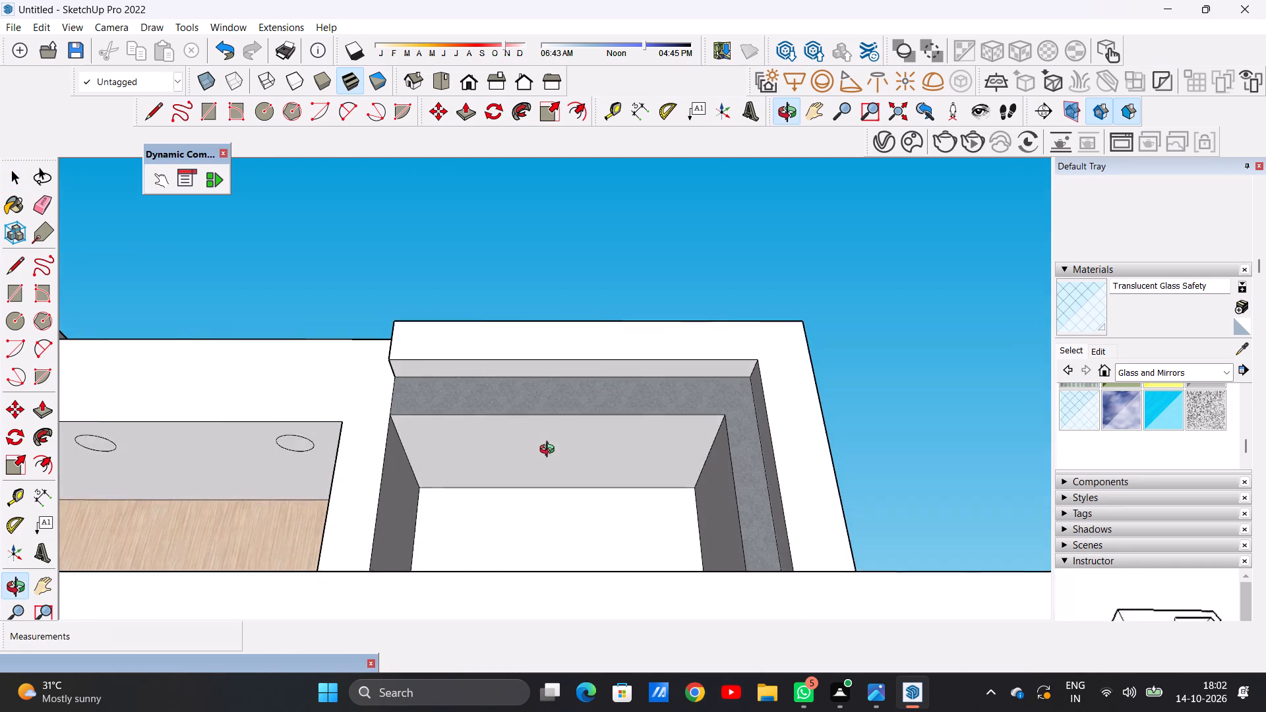
{"action": "middle_click_drag", "start_coordinate": [550, 451], "coordinate": [550, 453]}
{"action": "scroll", "coordinate": [550, 453], "scroll_direction": "up", "scroll_amount": 6}
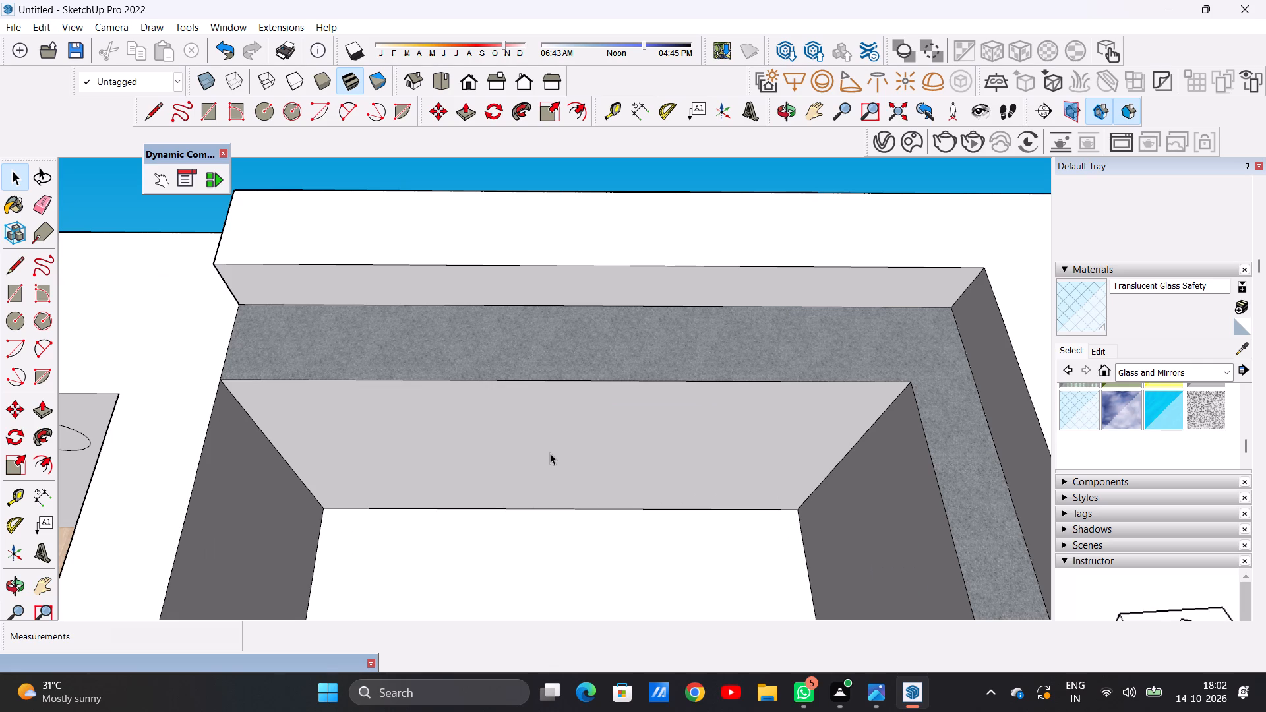
{"action": "key", "text": "c"}
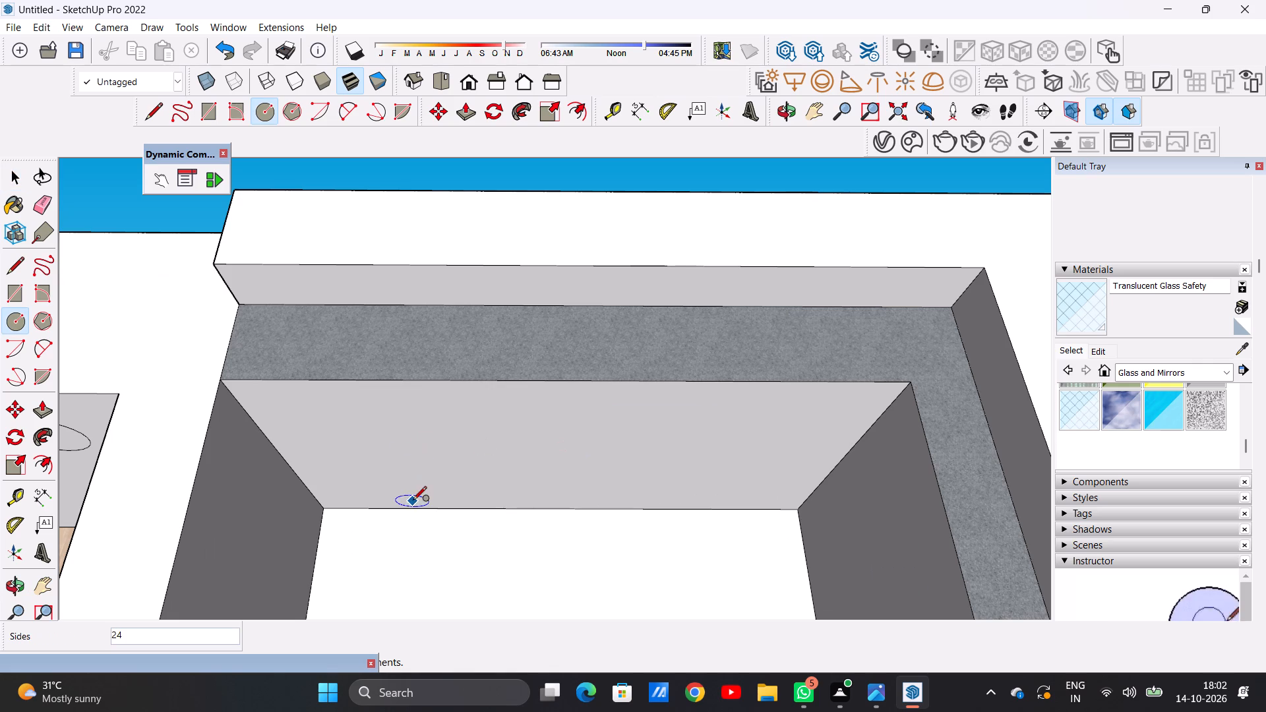
{"action": "left_click", "coordinate": [387, 409]}
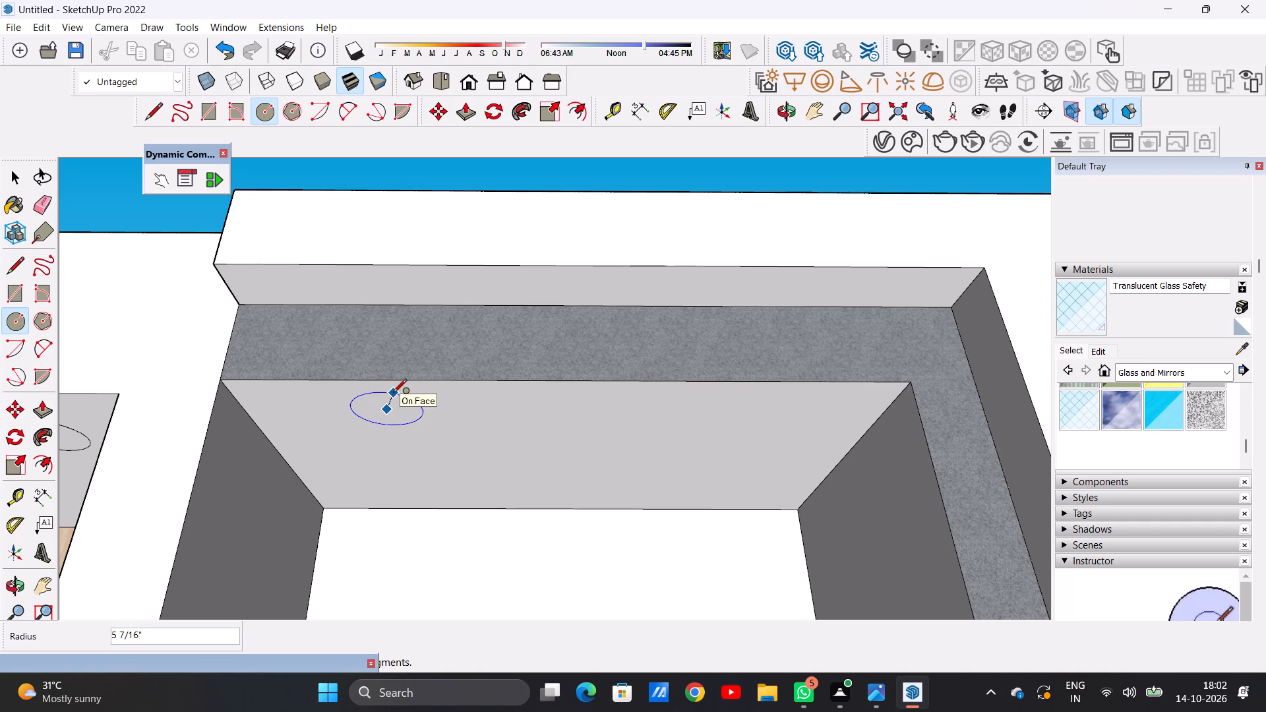
{"action": "left_click", "coordinate": [393, 396]}
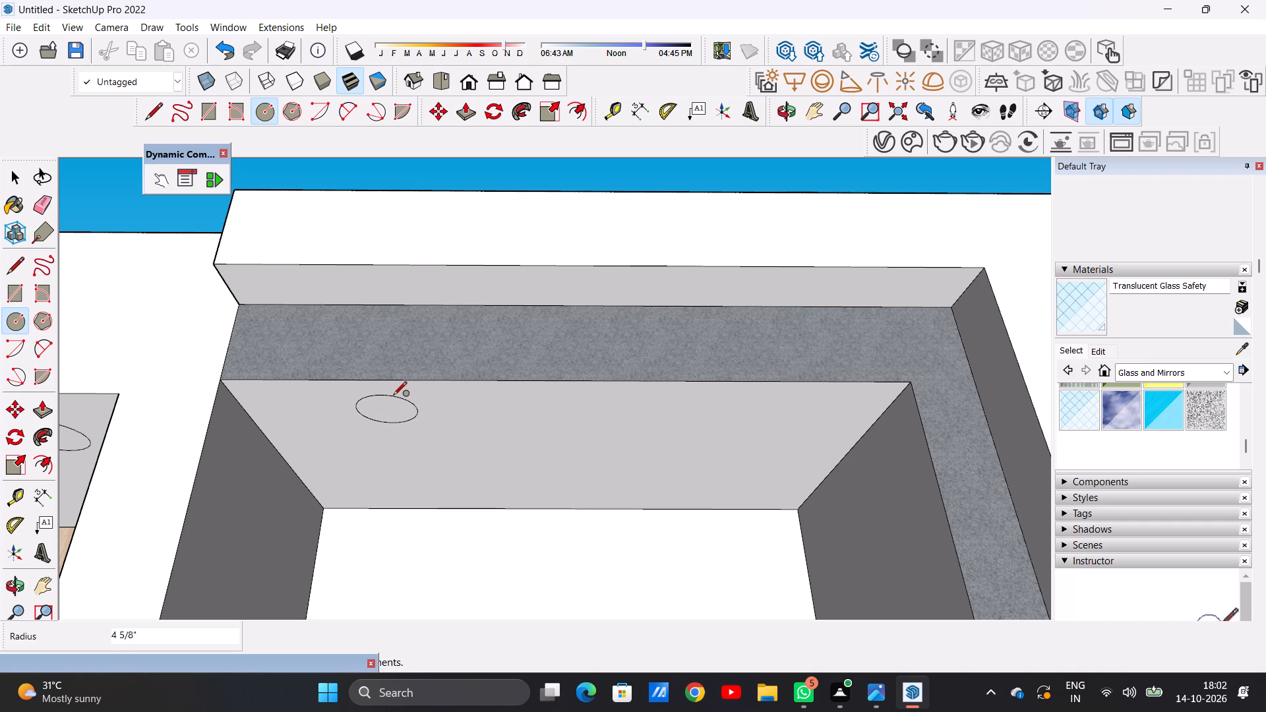
{"action": "key", "text": "space"}
Copy the recess circle with its face about 3' toward the back wall, and place another copy about 1' 6" forward of that one.
{"action": "scroll", "coordinate": [360, 451], "scroll_direction": "down", "scroll_amount": 4}
{"action": "middle_click_drag", "start_coordinate": [362, 459], "coordinate": [388, 460]}
{"action": "scroll", "coordinate": [380, 419], "scroll_direction": "up", "scroll_amount": 1}
{"action": "scroll", "coordinate": [380, 418], "scroll_direction": "down", "scroll_amount": 1}
{"action": "scroll", "coordinate": [378, 417], "scroll_direction": "up", "scroll_amount": 4}
{"action": "double_click", "coordinate": [372, 421]}
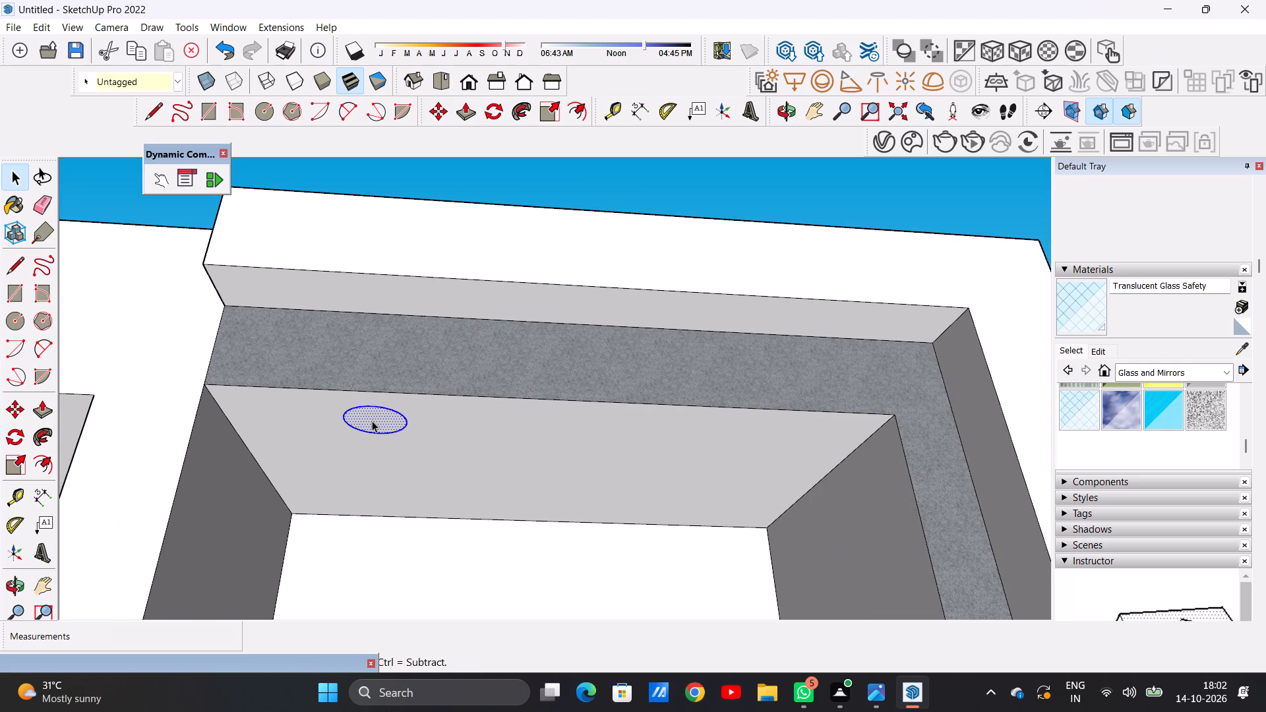
{"action": "key", "text": "m"}
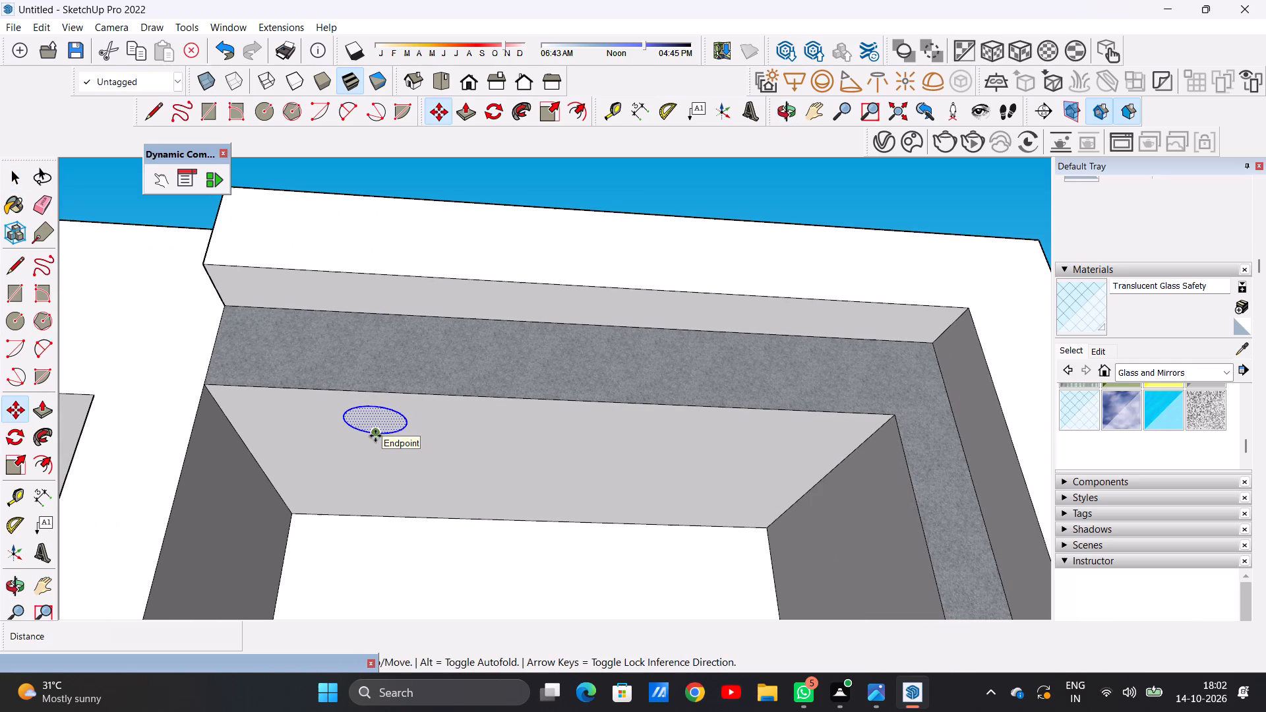
{"action": "left_click", "coordinate": [375, 436]}
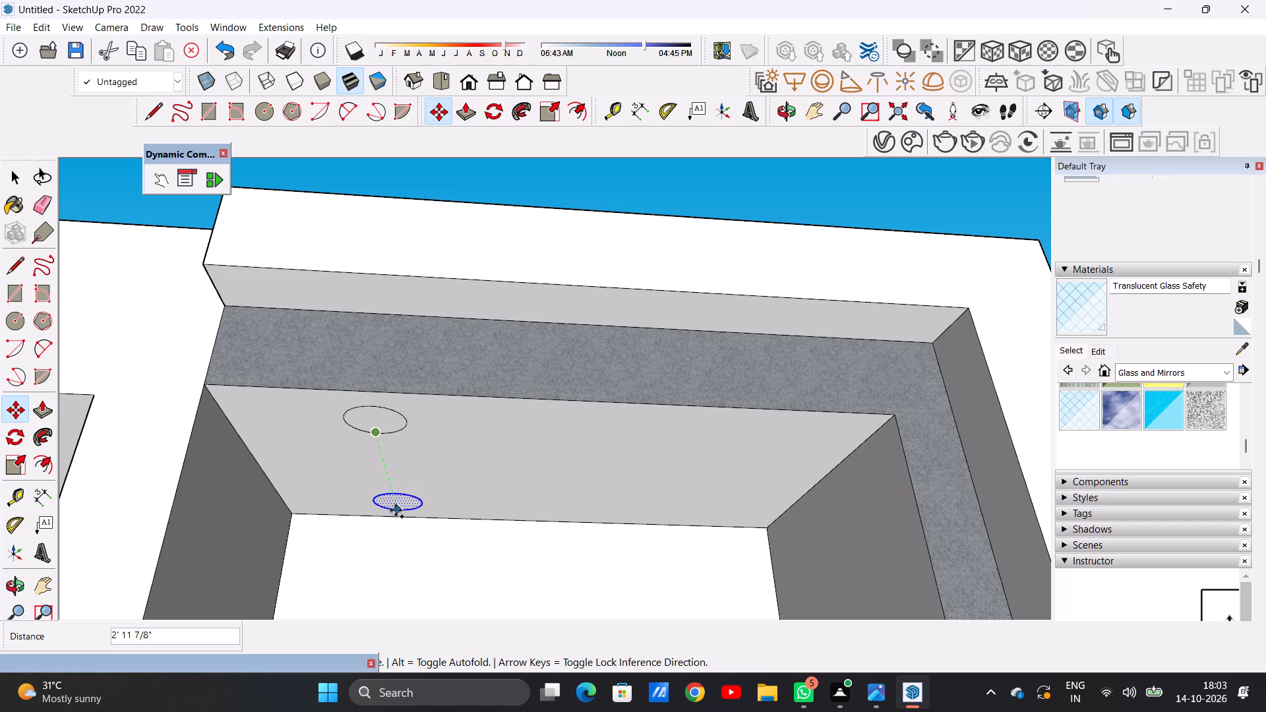
{"action": "left_click", "coordinate": [396, 510]}
{"action": "left_click", "coordinate": [396, 510]}
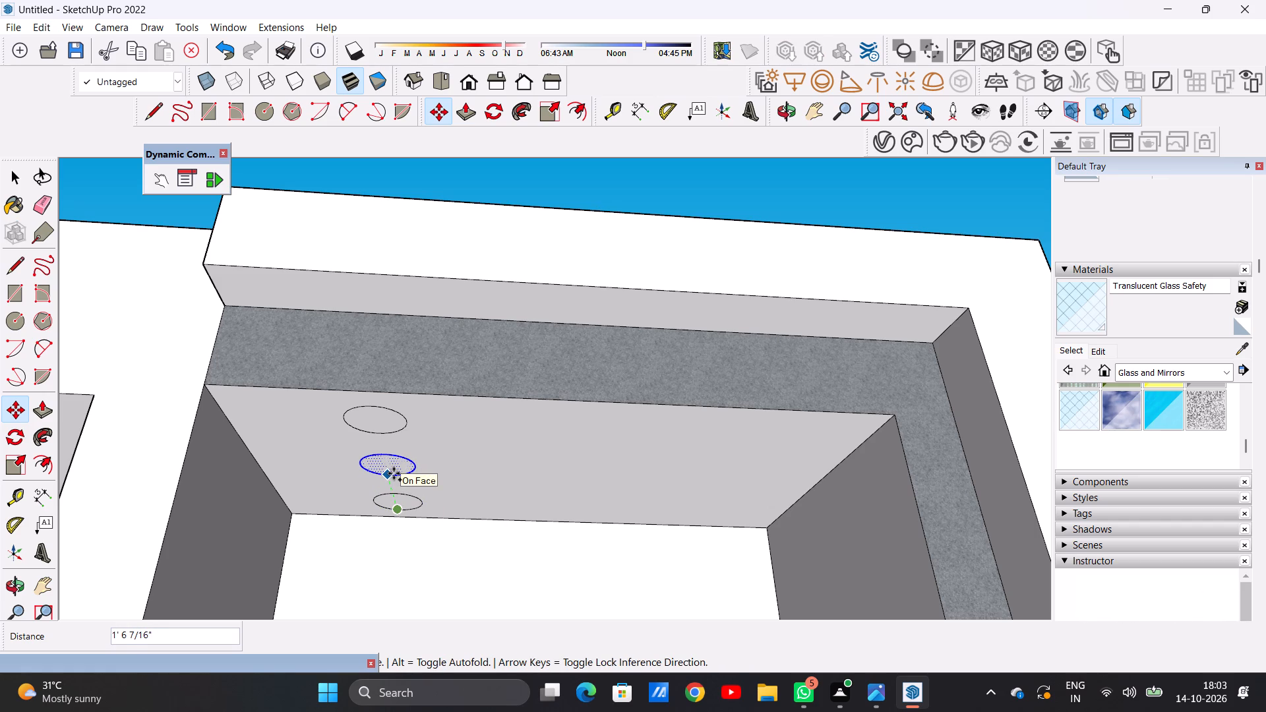
{"action": "left_click", "coordinate": [394, 473]}
{"action": "key", "text": "space"}
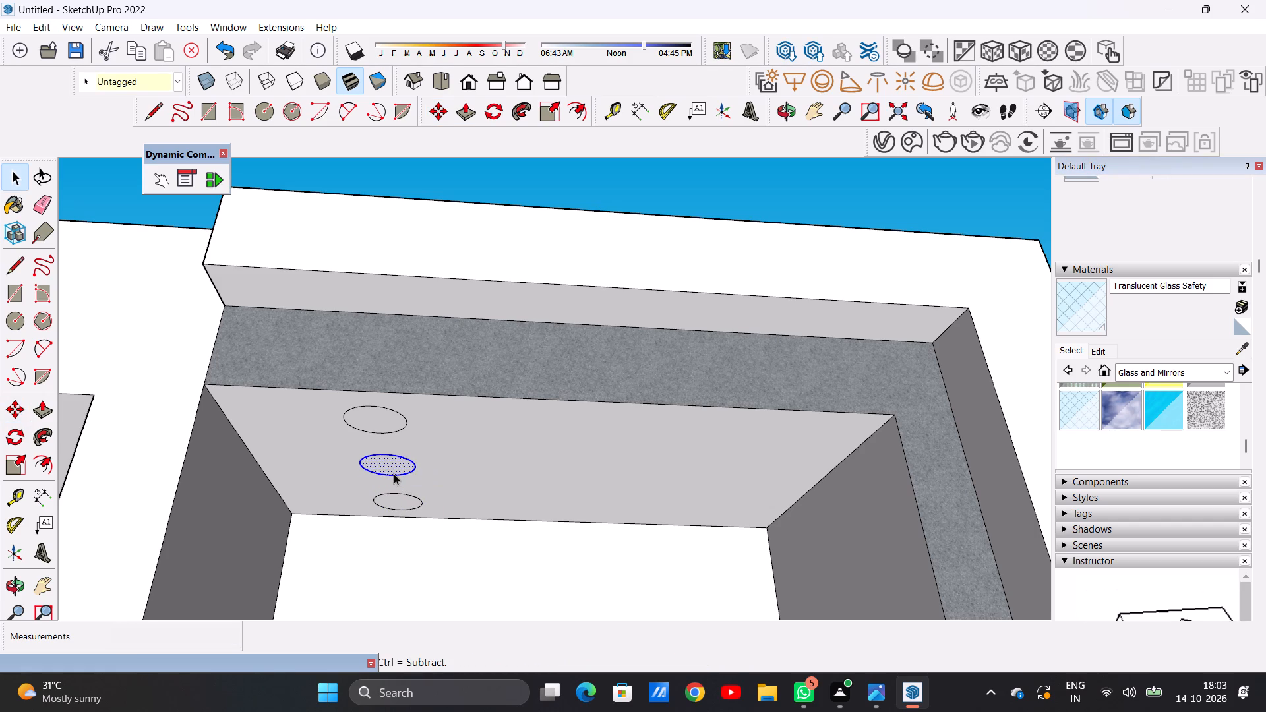
Copy the front circle with its face about 4' 9 9/16" across the recess underside to the opposite side.
{"action": "scroll", "coordinate": [336, 469], "scroll_direction": "down", "scroll_amount": 3}
{"action": "scroll", "coordinate": [478, 448], "scroll_direction": "up", "scroll_amount": 3}
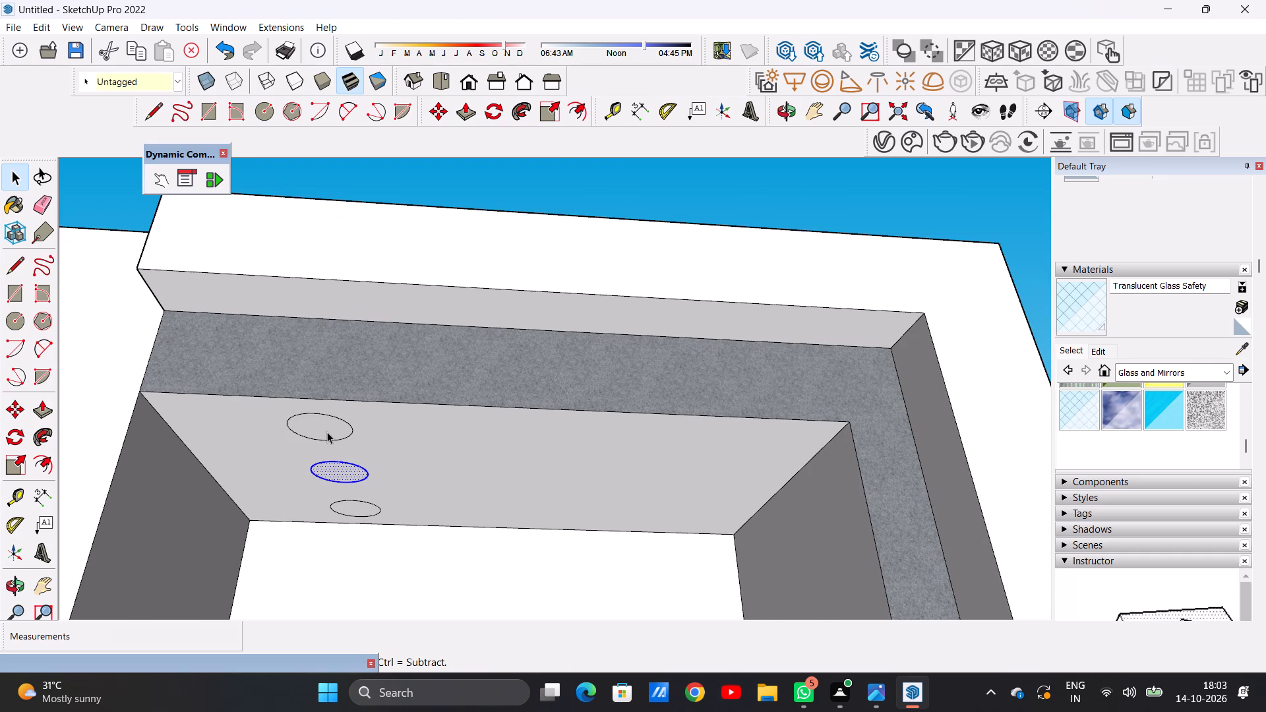
{"action": "double_click", "coordinate": [327, 432]}
{"action": "key", "text": "m"}
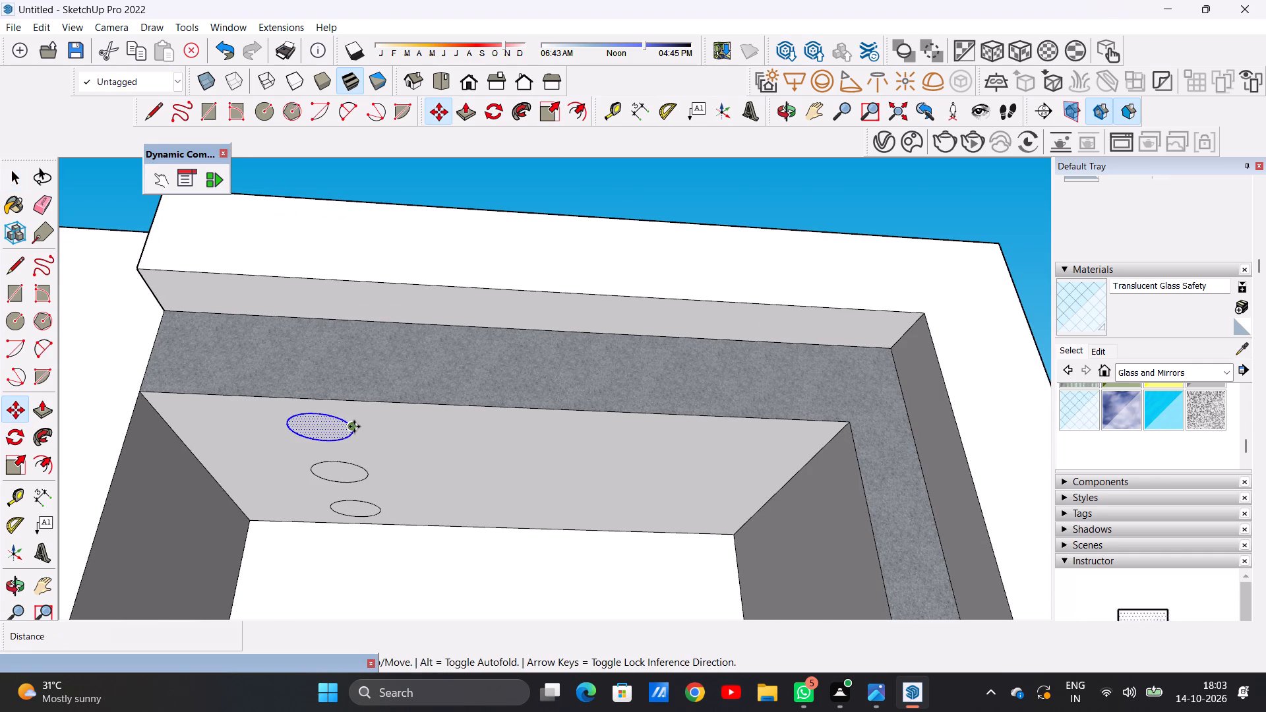
{"action": "left_click", "coordinate": [354, 427]}
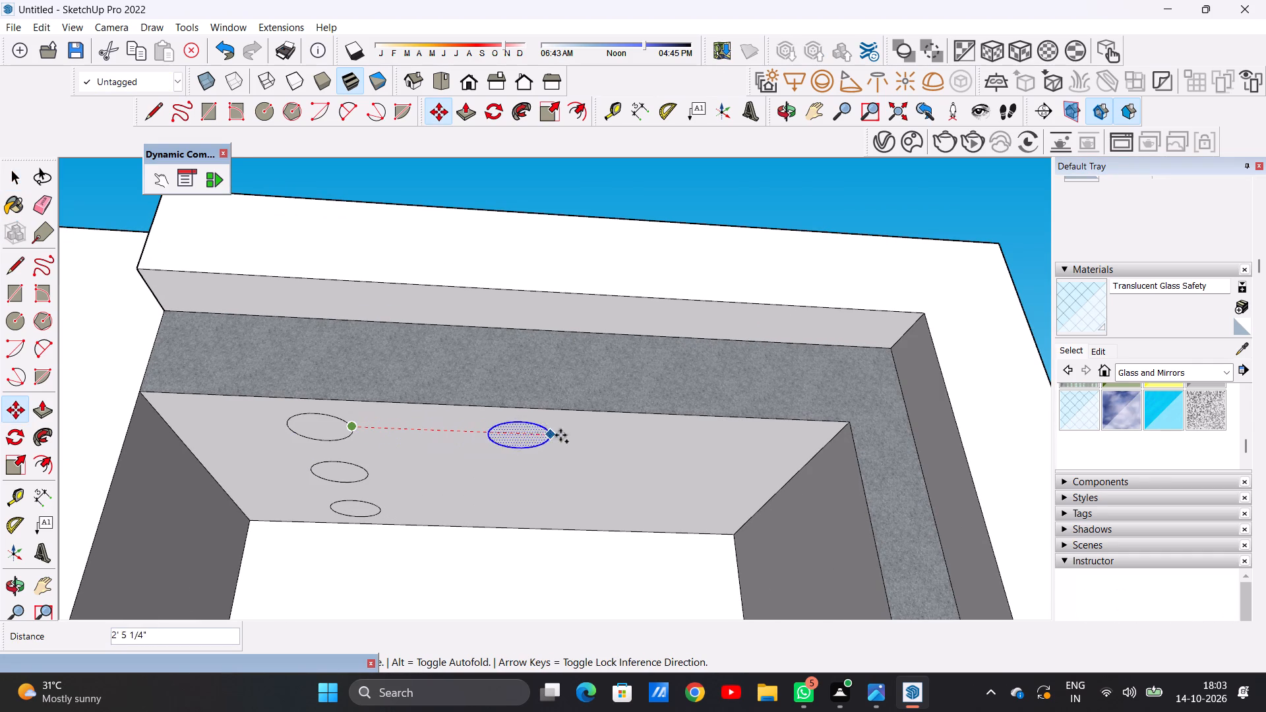
{"action": "left_click", "coordinate": [737, 444]}
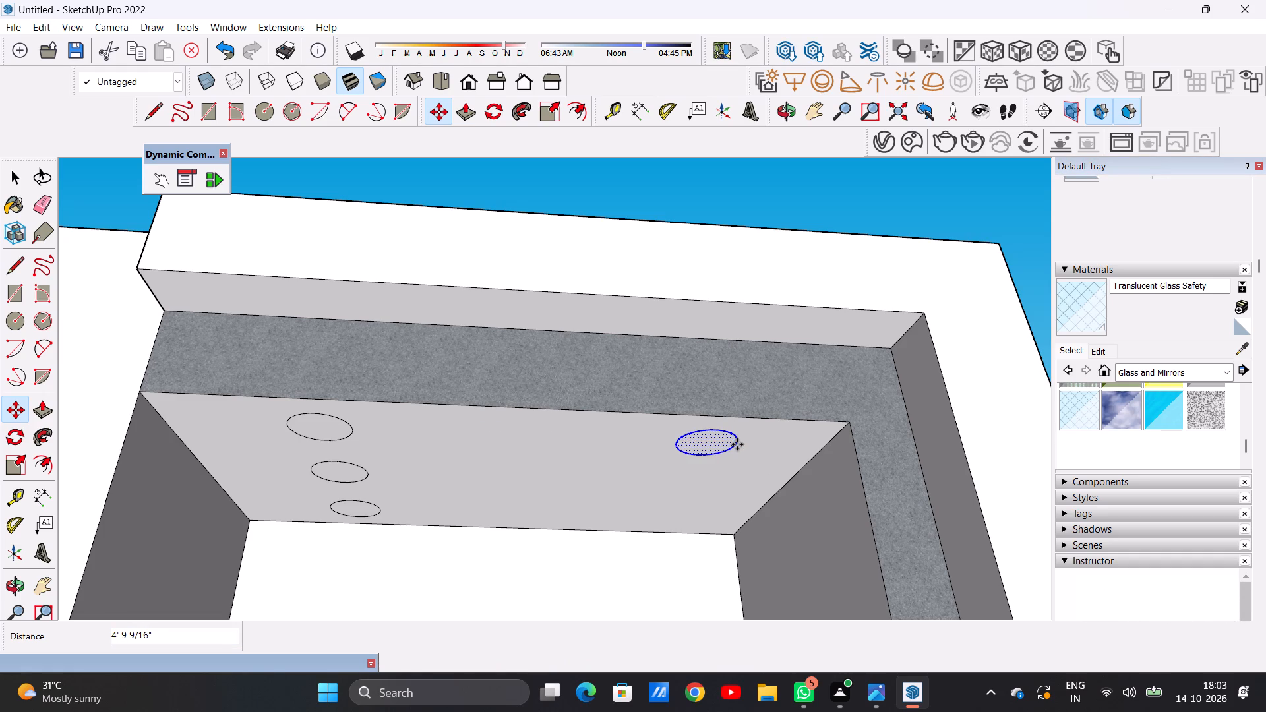
Copy the opposite-side circle twice toward the back wall, about 1' 5 11/16" and a further 1' 4", forming a second row of three.
{"action": "left_click", "coordinate": [737, 444]}
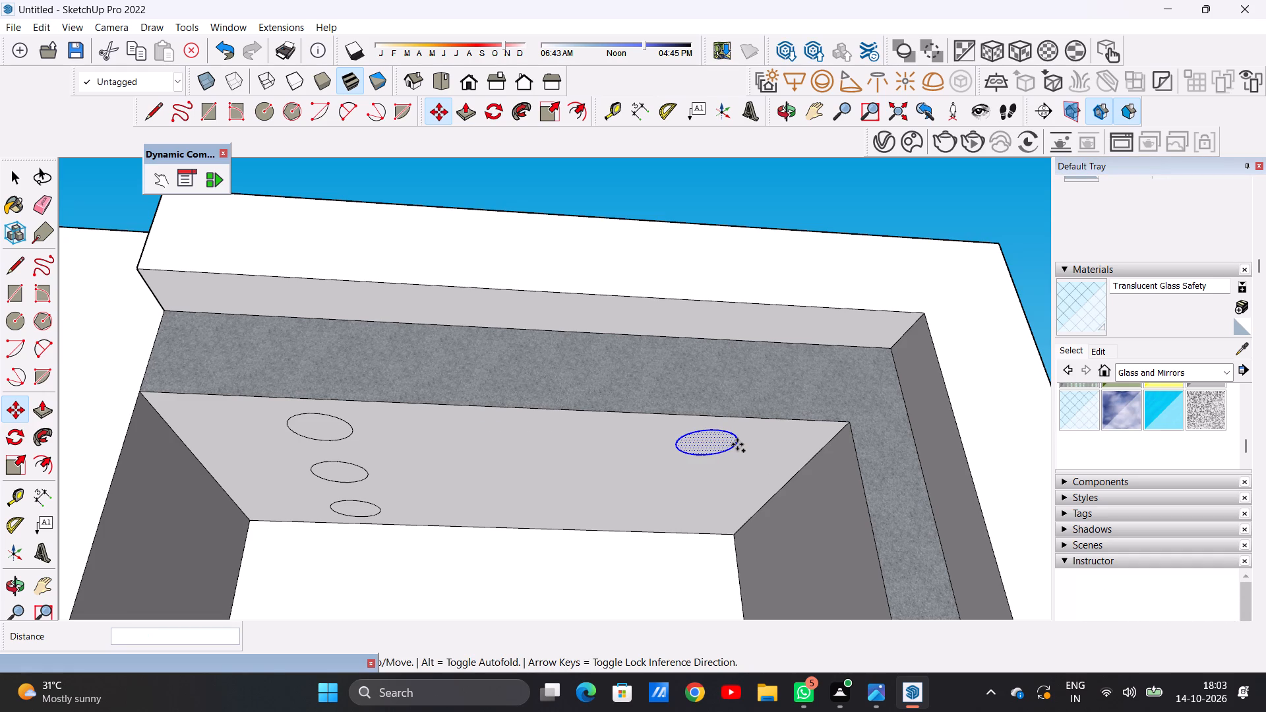
{"action": "left_click", "coordinate": [713, 490]}
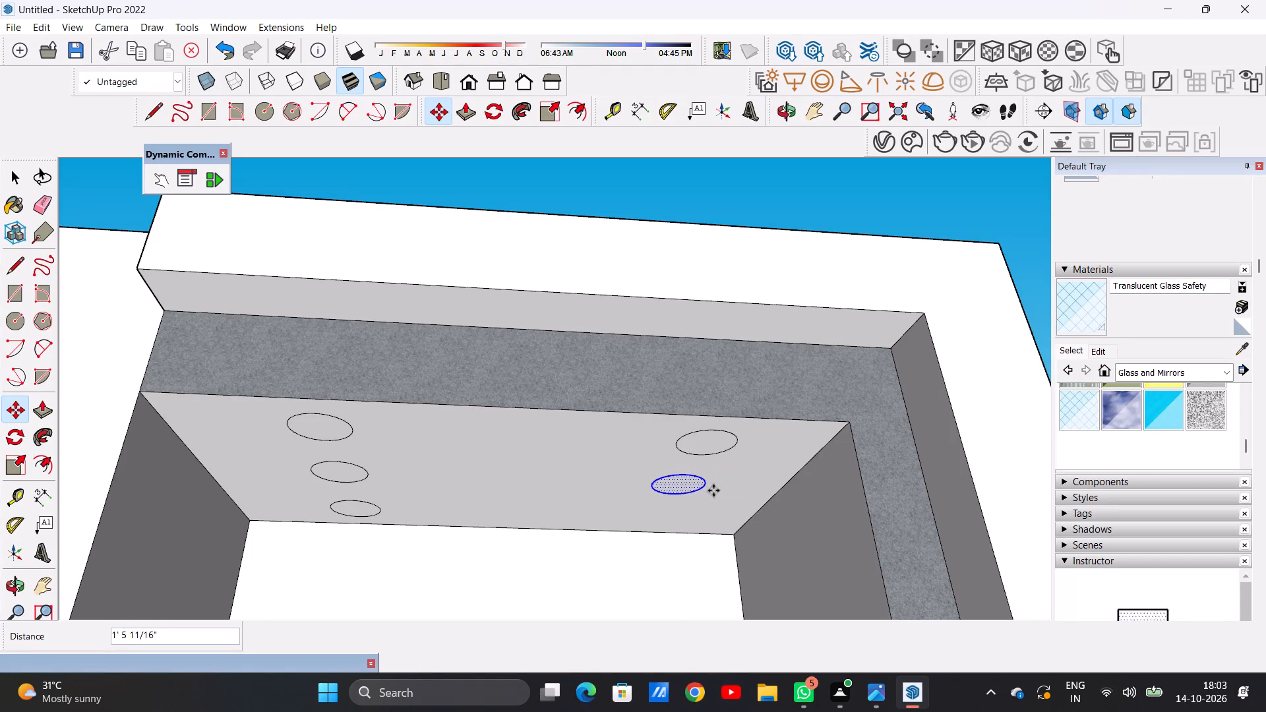
{"action": "left_click", "coordinate": [713, 490]}
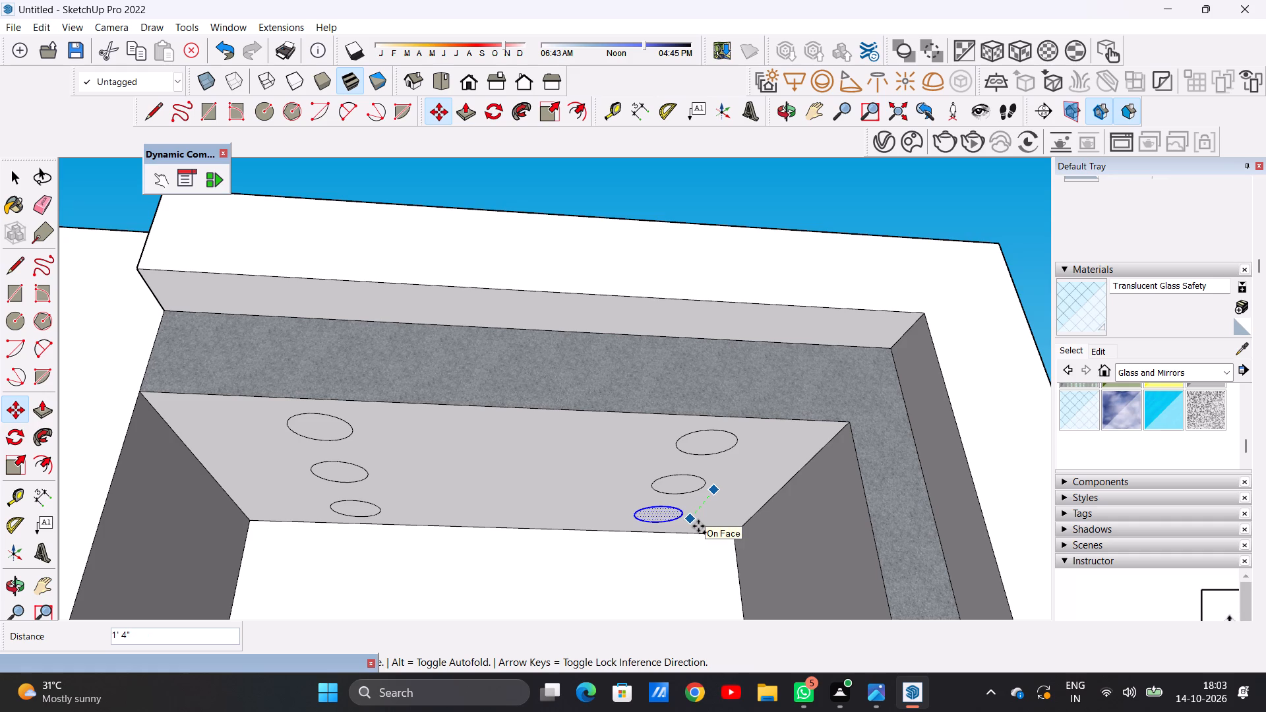
{"action": "left_click", "coordinate": [698, 526]}
{"action": "key", "text": "space"}
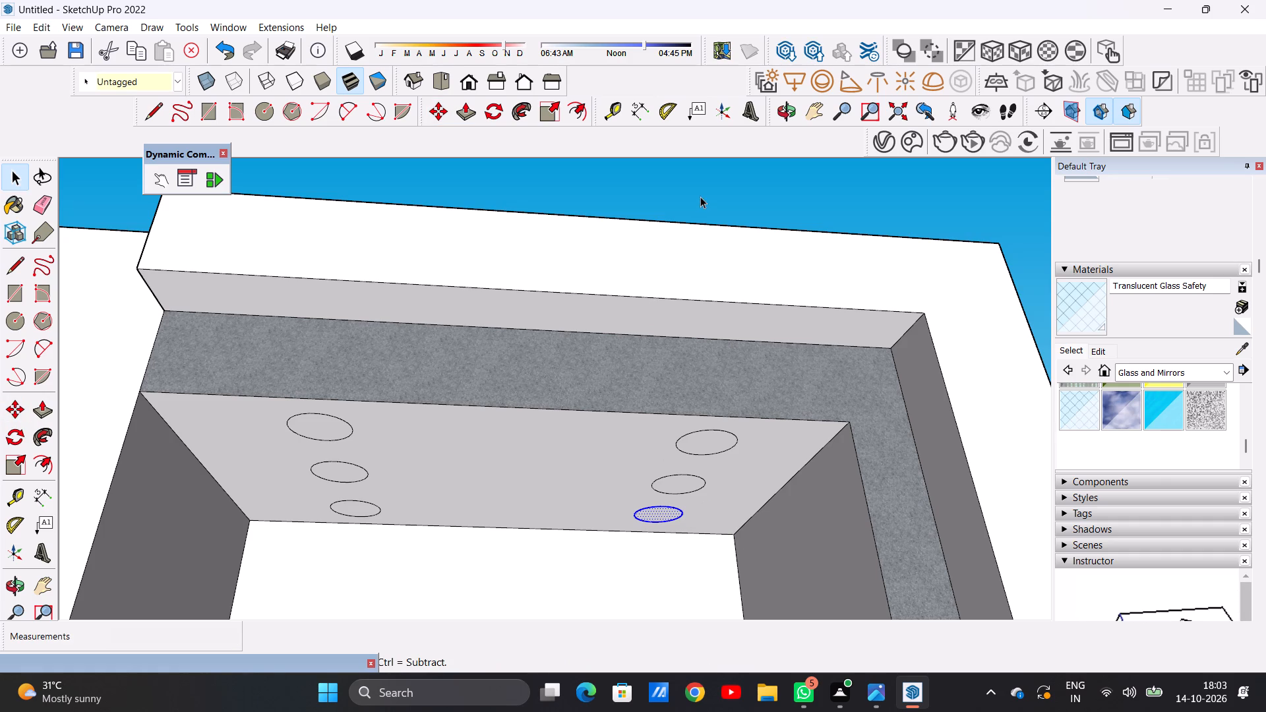
{"action": "left_click", "coordinate": [700, 196]}
Switch the model to the standard front view.
{"action": "middle_click_drag", "start_coordinate": [662, 489], "coordinate": [617, 409]}
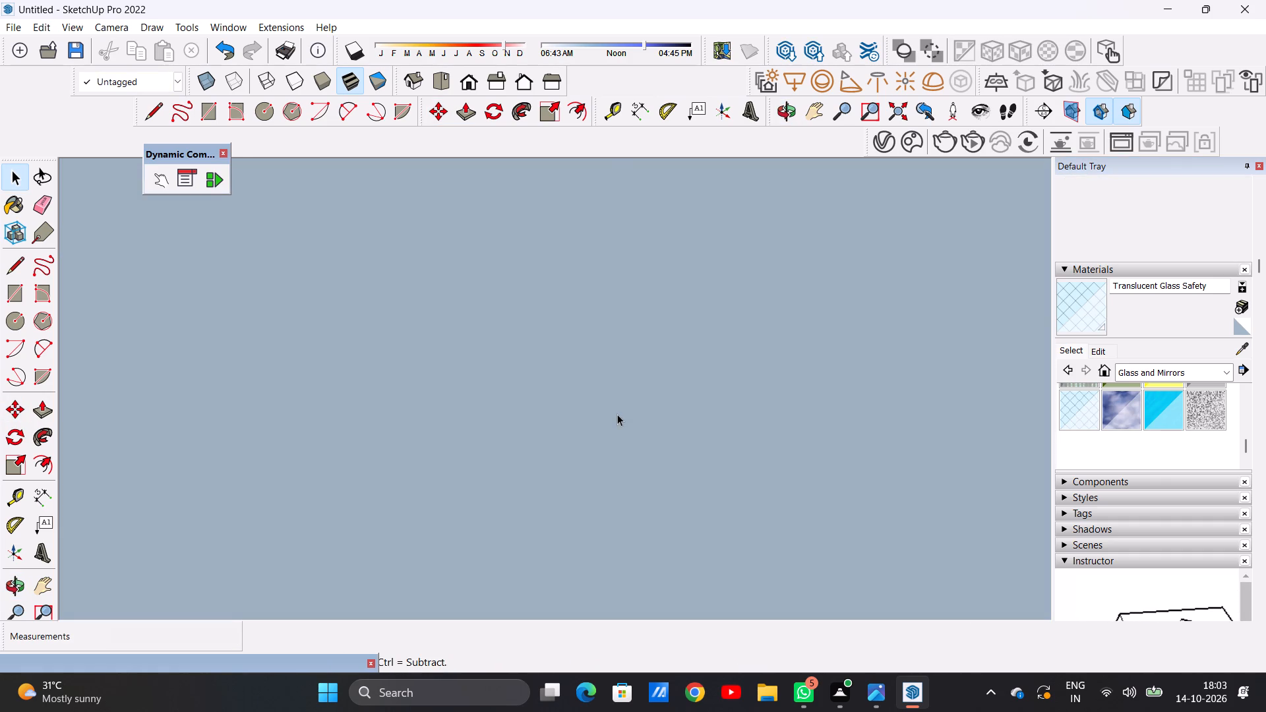
{"action": "scroll", "coordinate": [631, 479], "scroll_direction": "down", "scroll_amount": 11}
{"action": "left_click", "coordinate": [465, 85]}
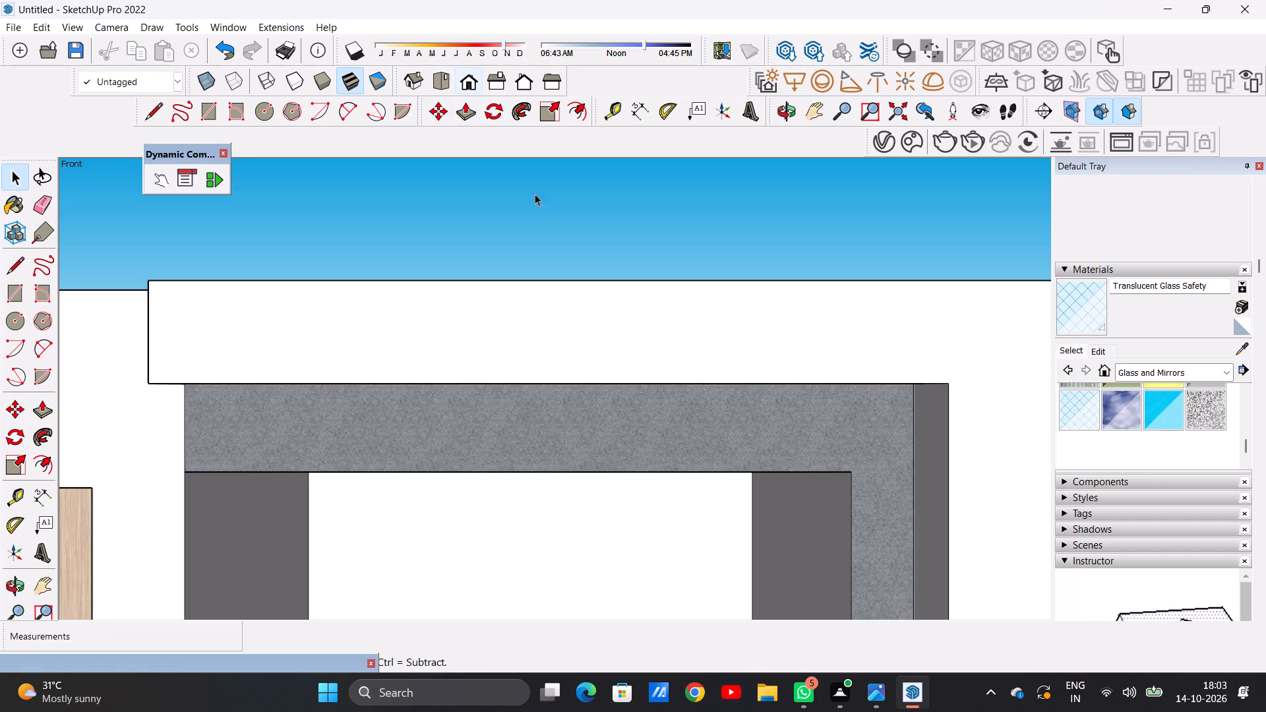
Examine the villa's front facade, the undersides of the upper-floor canopy and framed recess, and the porch from several angles.
{"action": "scroll", "coordinate": [611, 441], "scroll_direction": "down", "scroll_amount": 19}
{"action": "scroll", "coordinate": [549, 483], "scroll_direction": "up", "scroll_amount": 1}
{"action": "scroll", "coordinate": [539, 485], "scroll_direction": "down", "scroll_amount": 1}
{"action": "scroll", "coordinate": [534, 486], "scroll_direction": "up", "scroll_amount": 4}
{"action": "scroll", "coordinate": [401, 529], "scroll_direction": "up", "scroll_amount": 1}
{"action": "middle_click_drag", "start_coordinate": [401, 529], "coordinate": [398, 498]}
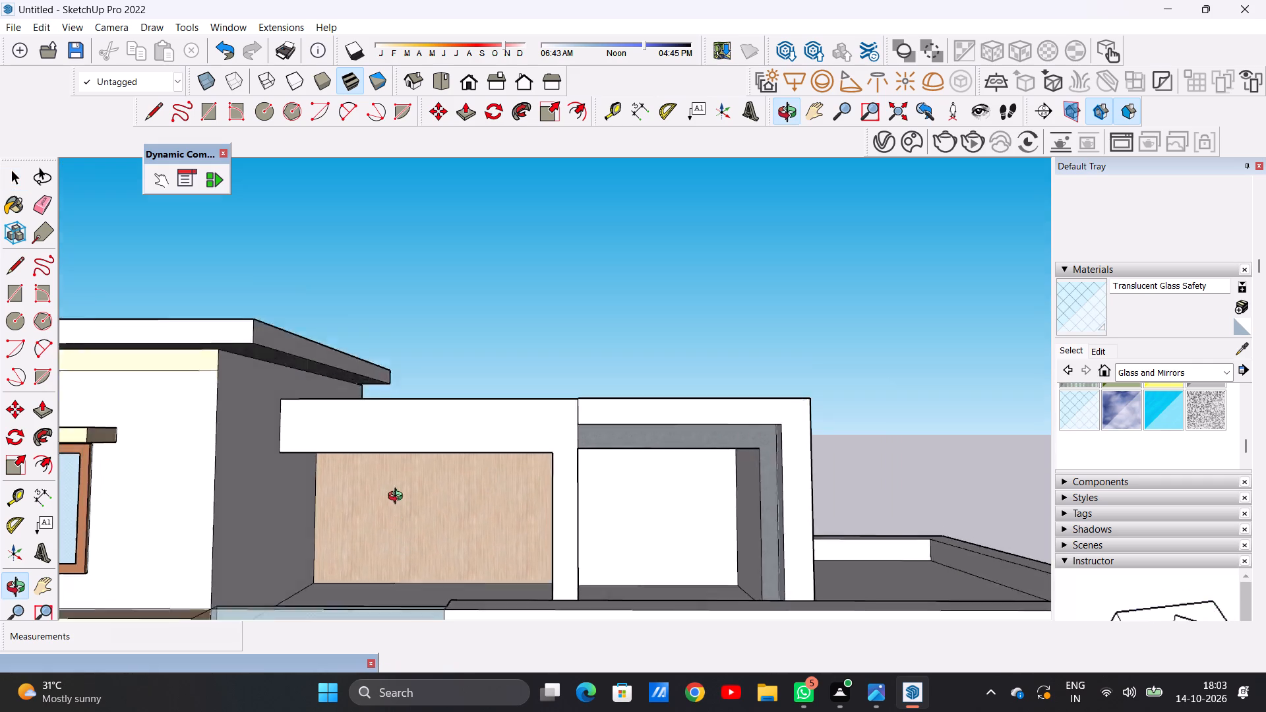
{"action": "middle_click_drag", "start_coordinate": [398, 498], "coordinate": [403, 497]}
{"action": "scroll", "coordinate": [471, 487], "scroll_direction": "down", "scroll_amount": 4}
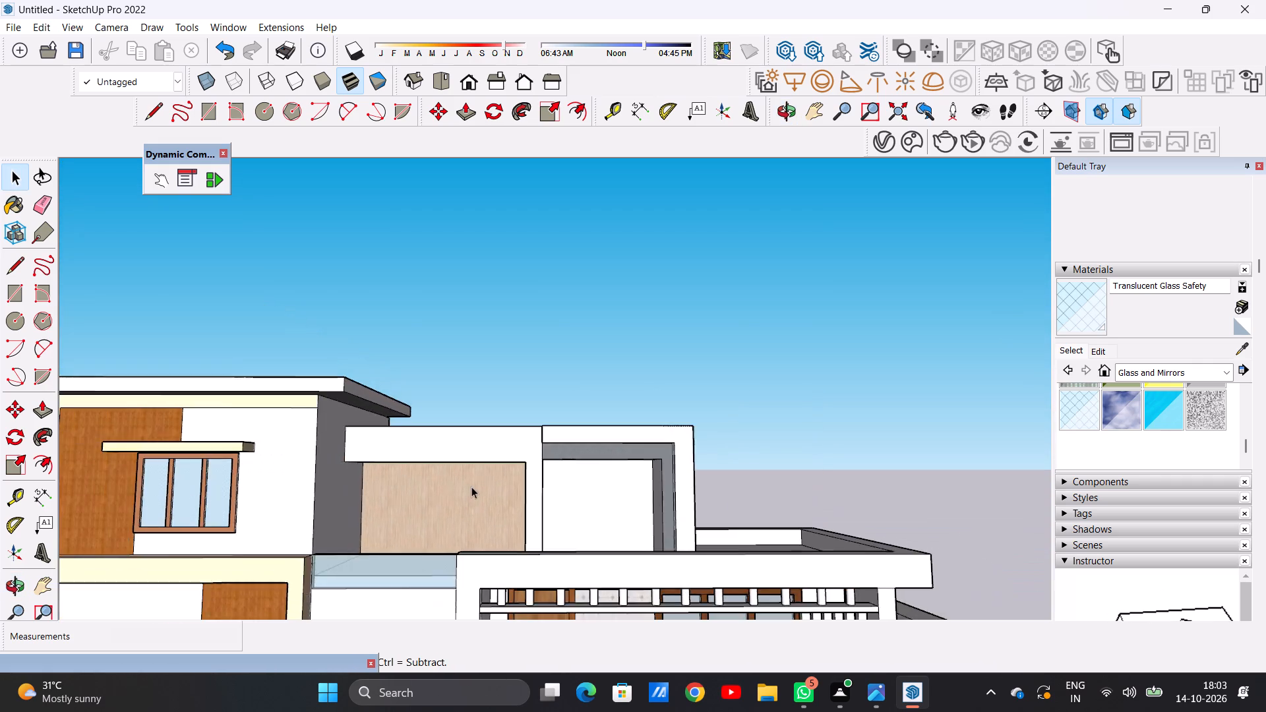
{"action": "scroll", "coordinate": [451, 483], "scroll_direction": "up", "scroll_amount": 8}
{"action": "scroll", "coordinate": [437, 466], "scroll_direction": "down", "scroll_amount": 1}
{"action": "scroll", "coordinate": [437, 466], "scroll_direction": "up", "scroll_amount": 3}
{"action": "middle_click_drag", "start_coordinate": [430, 464], "coordinate": [433, 445]}
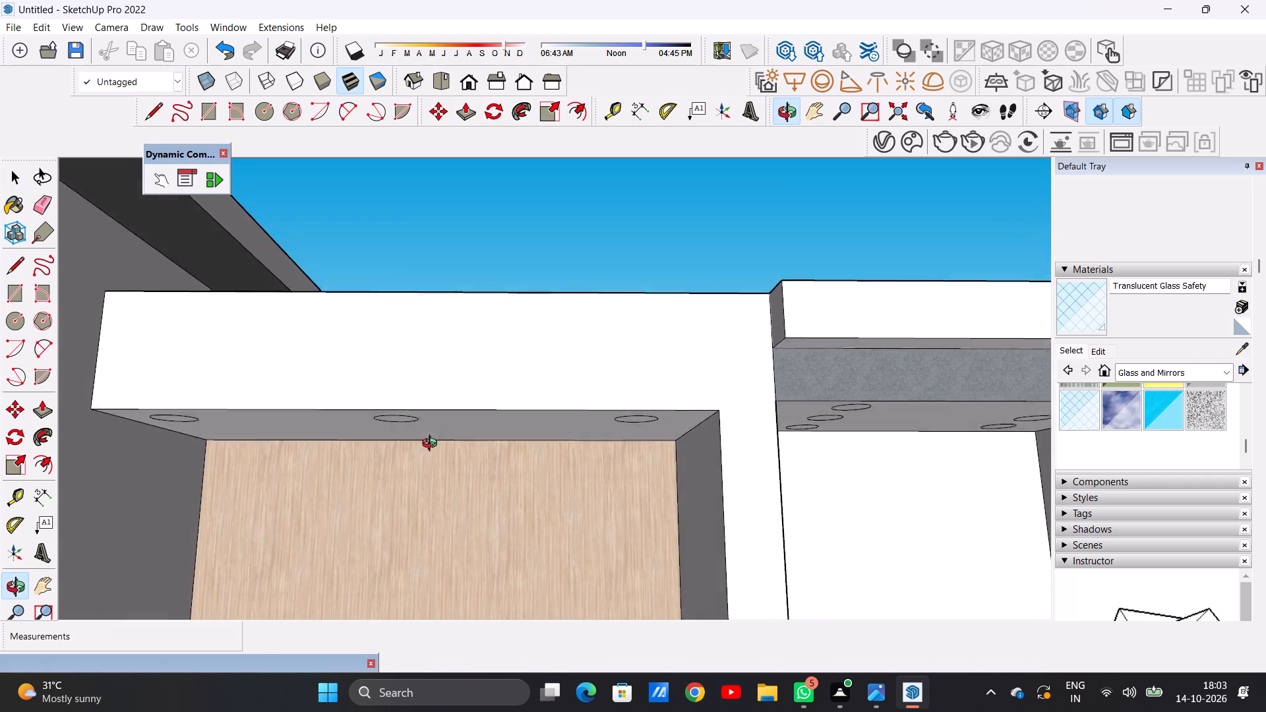
{"action": "middle_click_drag", "start_coordinate": [433, 445], "coordinate": [437, 475]}
{"action": "scroll", "coordinate": [444, 477], "scroll_direction": "down", "scroll_amount": 20}
{"action": "scroll", "coordinate": [444, 477], "scroll_direction": "down", "scroll_amount": 2}
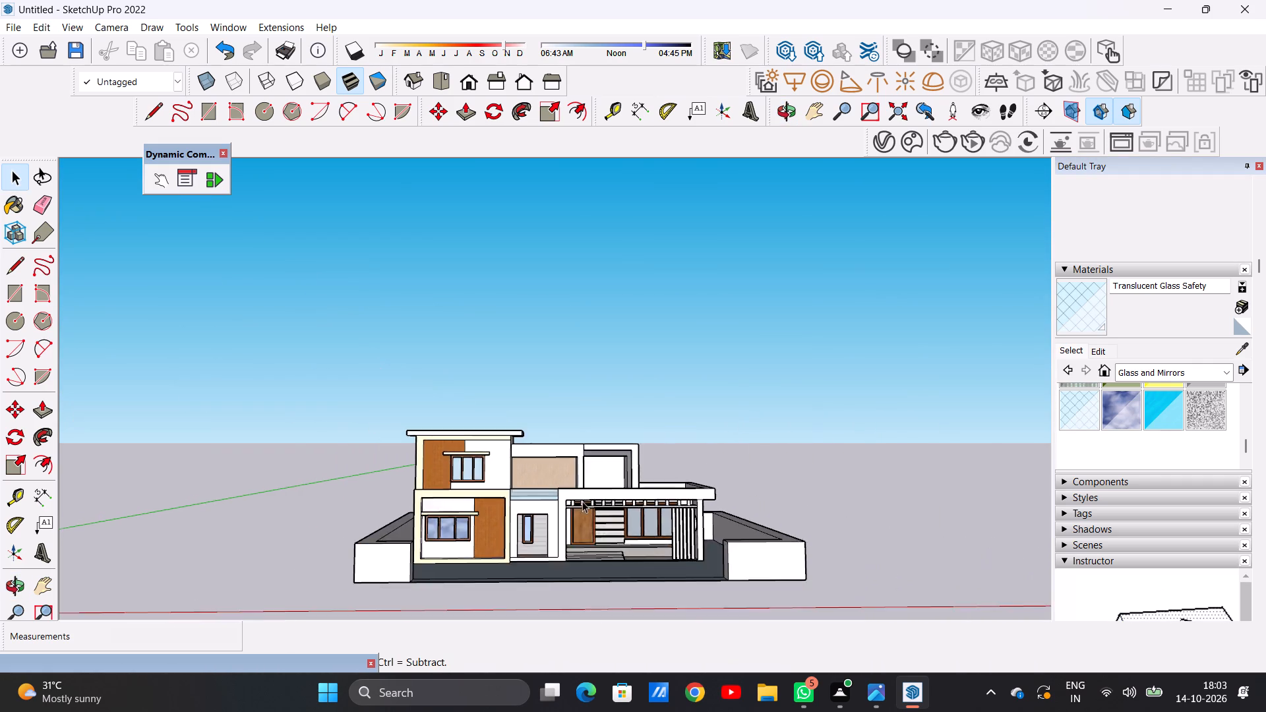
{"action": "scroll", "coordinate": [584, 541], "scroll_direction": "up", "scroll_amount": 3}
{"action": "scroll", "coordinate": [584, 541], "scroll_direction": "down", "scroll_amount": 1}
{"action": "scroll", "coordinate": [584, 541], "scroll_direction": "up", "scroll_amount": 3}
{"action": "middle_click_drag", "start_coordinate": [632, 508], "coordinate": [560, 505]}
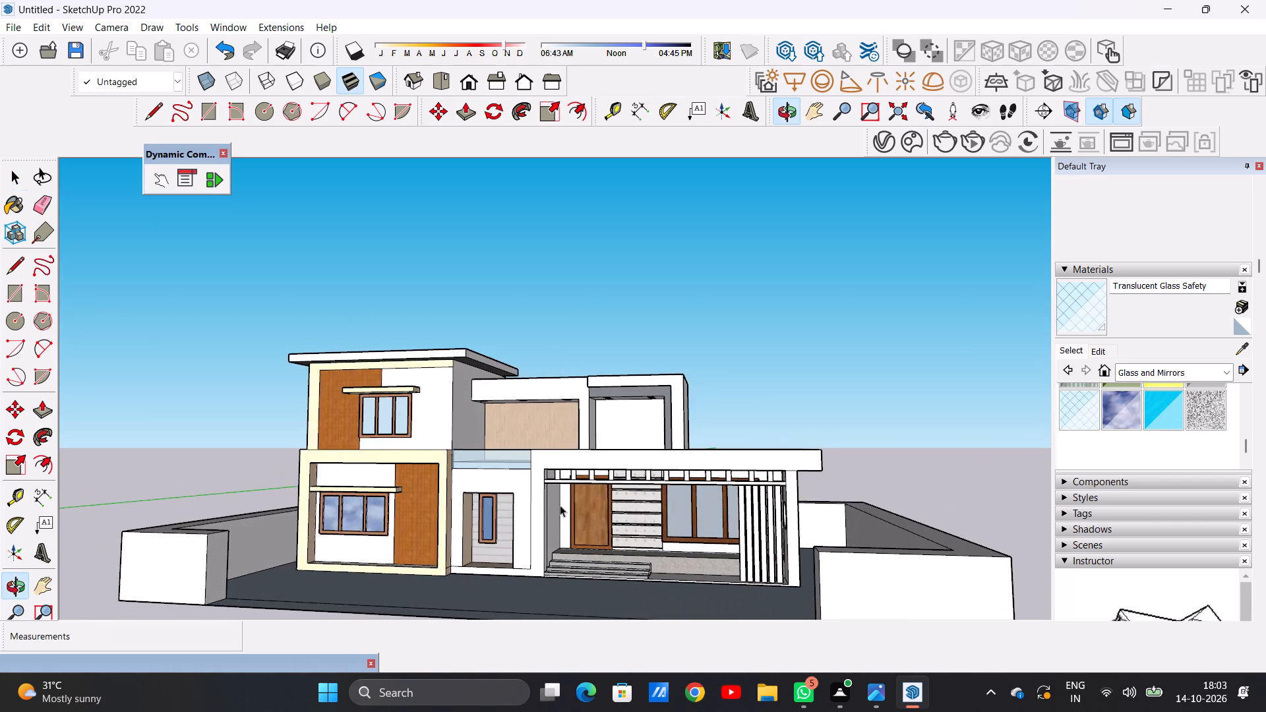
{"action": "scroll", "coordinate": [618, 473], "scroll_direction": "up", "scroll_amount": 3}
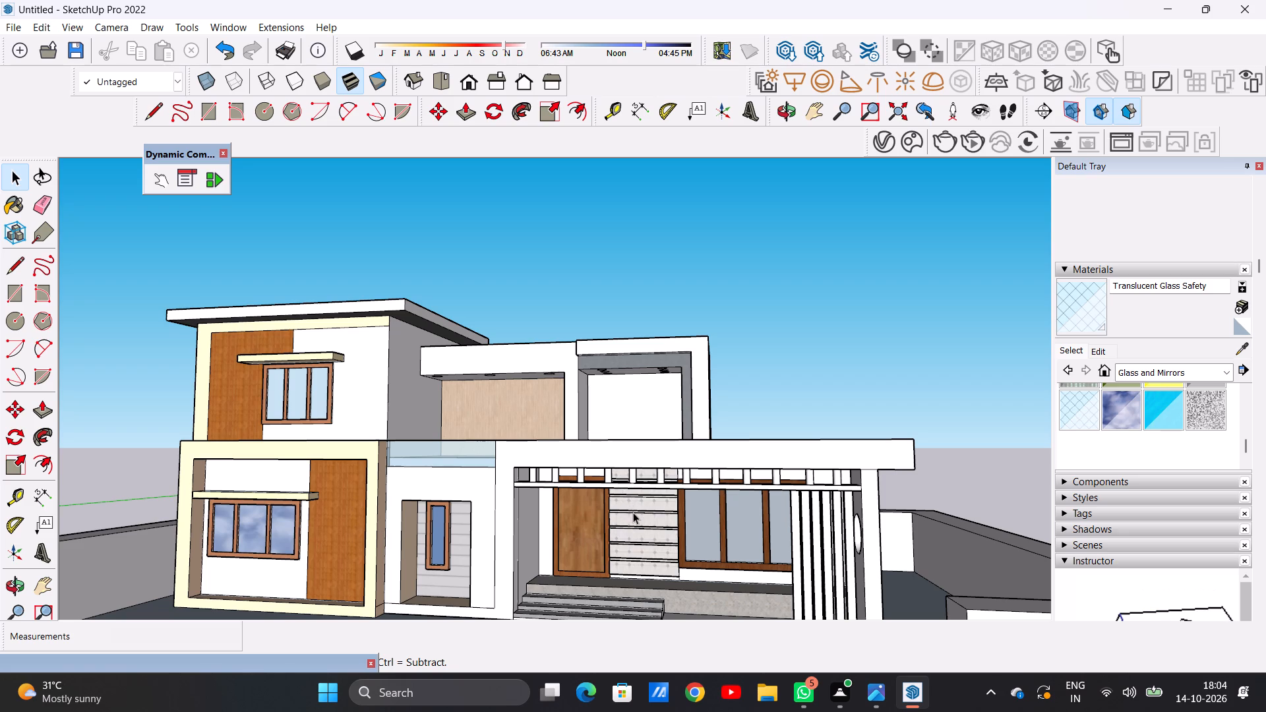
{"action": "scroll", "coordinate": [657, 521], "scroll_direction": "up", "scroll_amount": 11}
{"action": "scroll", "coordinate": [651, 535], "scroll_direction": "down", "scroll_amount": 1}
{"action": "scroll", "coordinate": [591, 514], "scroll_direction": "down", "scroll_amount": 2}
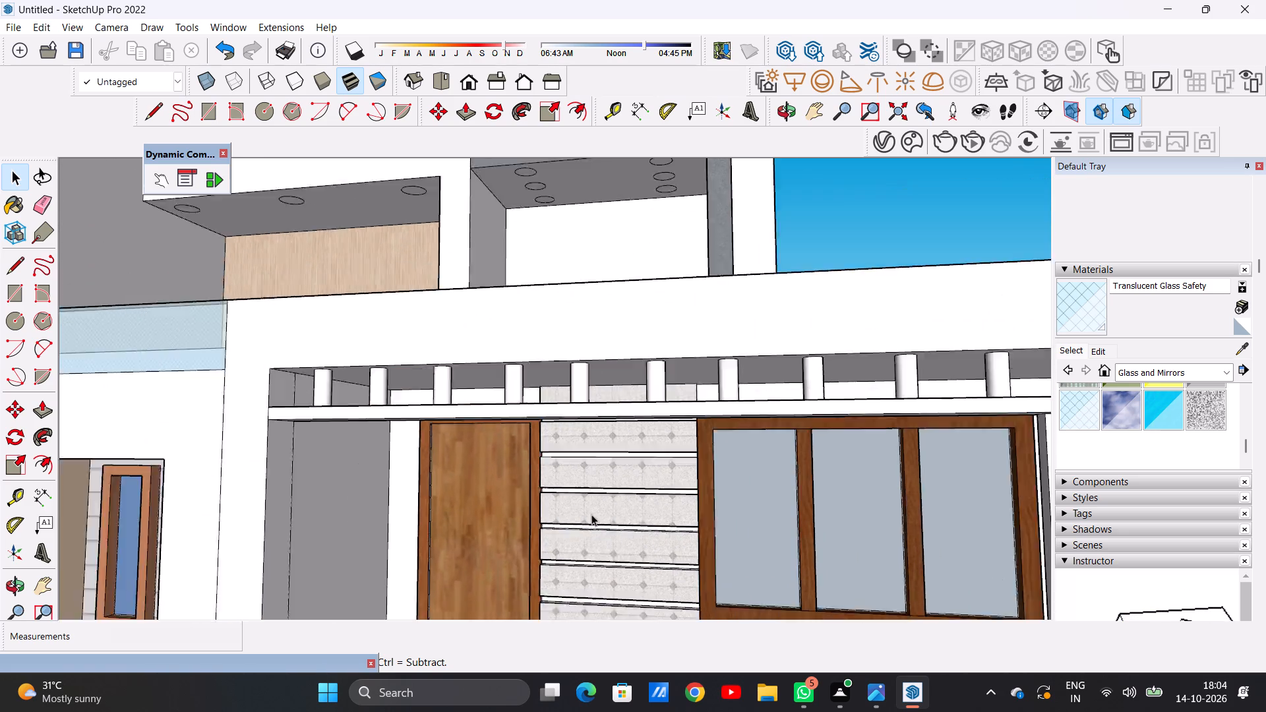
{"action": "scroll", "coordinate": [591, 514], "scroll_direction": "down", "scroll_amount": 15}
{"action": "scroll", "coordinate": [521, 415], "scroll_direction": "up", "scroll_amount": 8}
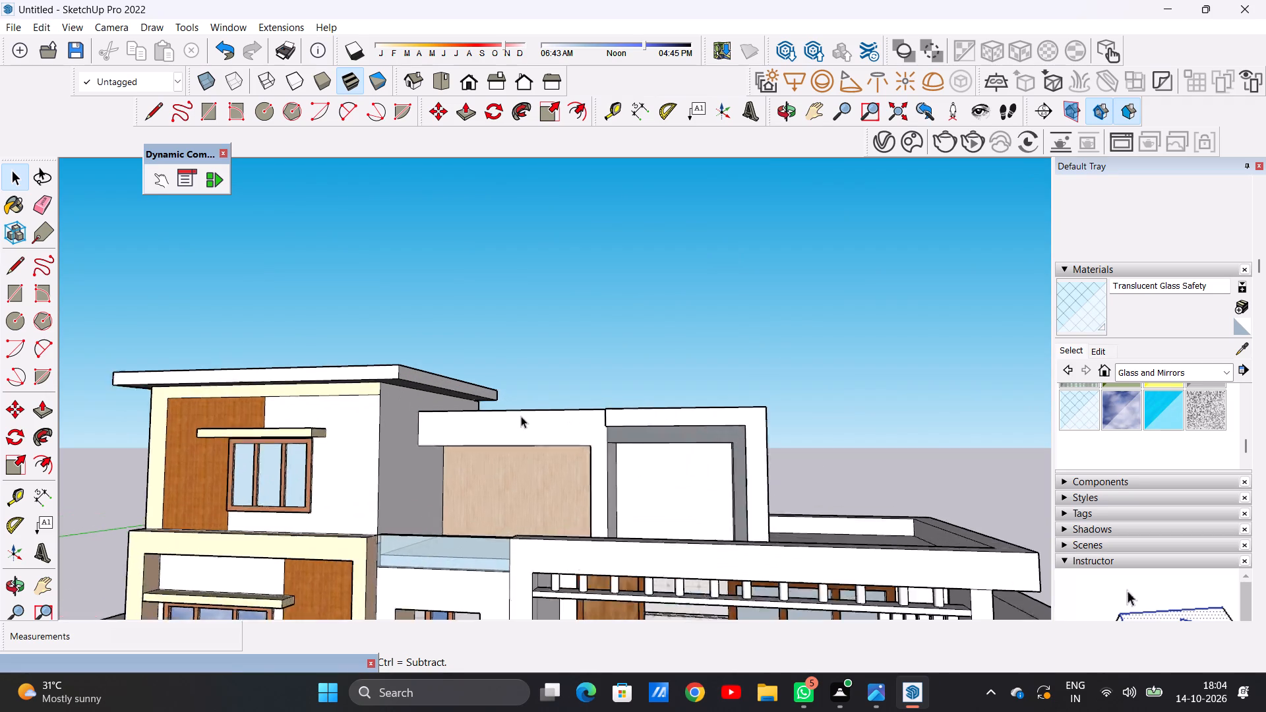
{"action": "scroll", "coordinate": [521, 416], "scroll_direction": "up", "scroll_amount": 3}
{"action": "middle_click_drag", "start_coordinate": [453, 458], "coordinate": [573, 477]}
{"action": "scroll", "coordinate": [421, 441], "scroll_direction": "down", "scroll_amount": 11}
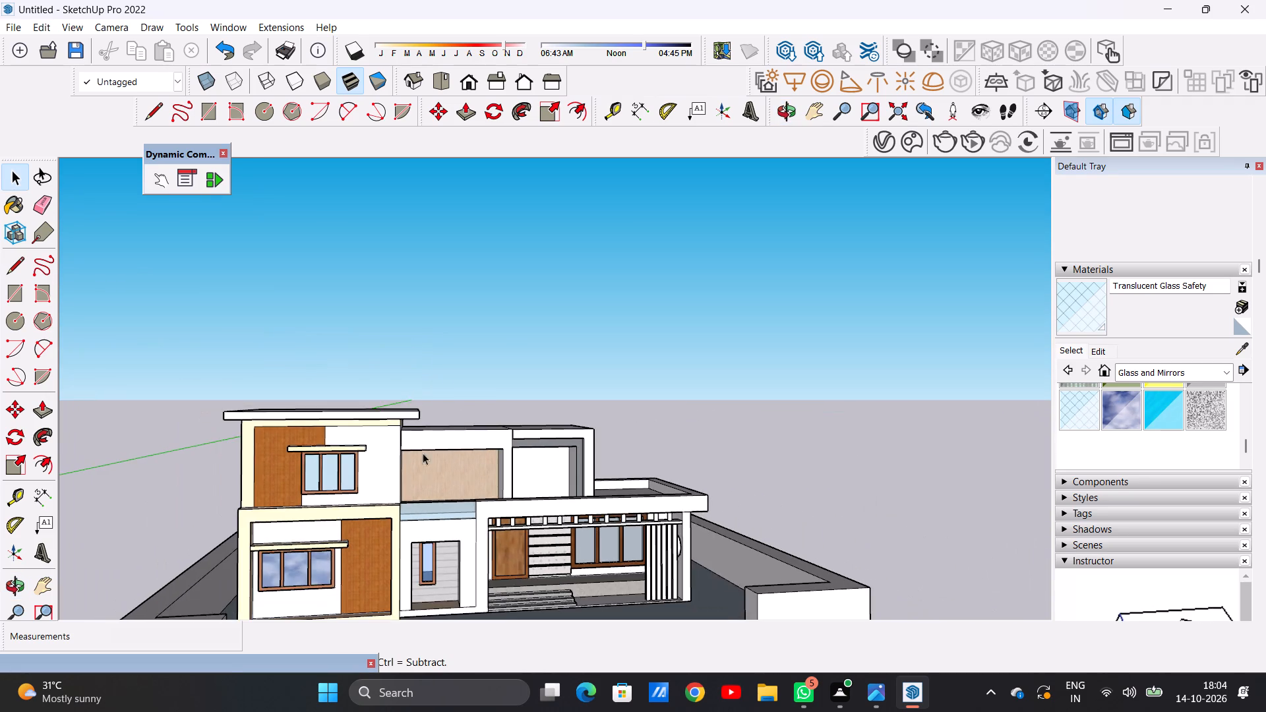
Paint the upper-floor room's side wall facing the canopy terrace with the named colour 0032_Moccasin.
{"action": "middle_click_drag", "start_coordinate": [423, 467], "coordinate": [212, 463]}
{"action": "scroll", "coordinate": [397, 408], "scroll_direction": "up", "scroll_amount": 6}
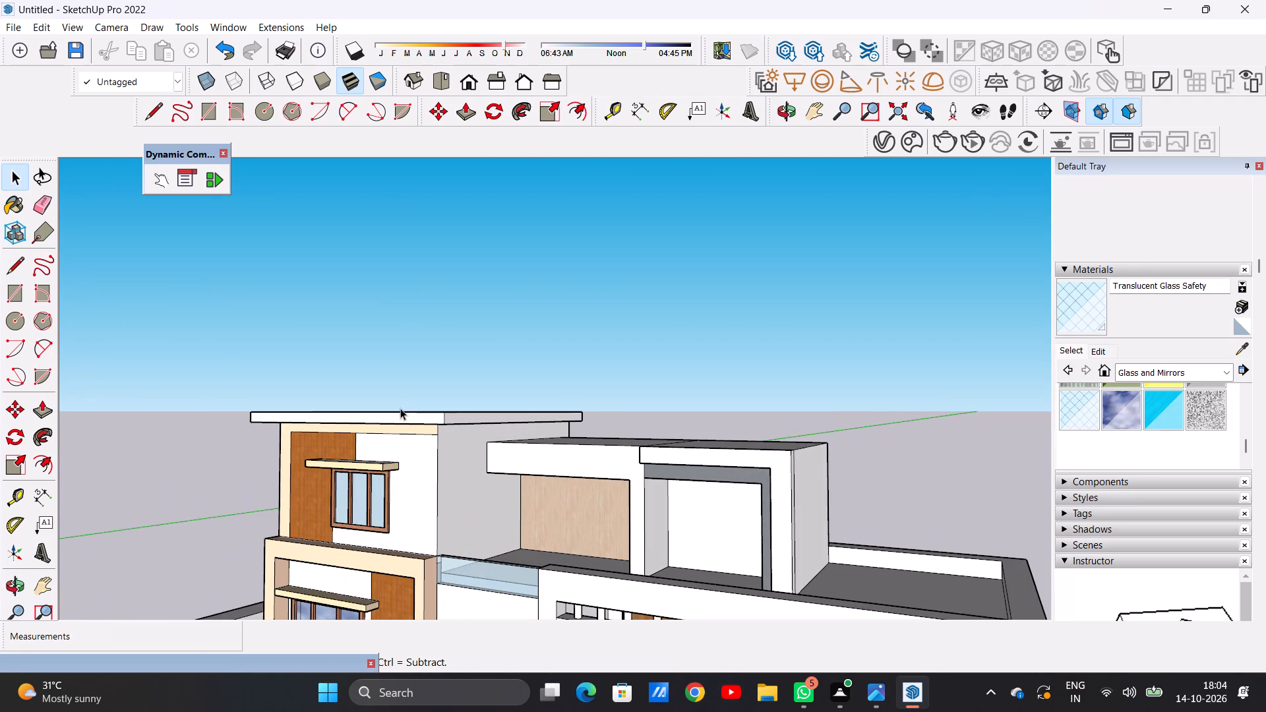
{"action": "left_click", "coordinate": [1160, 377]}
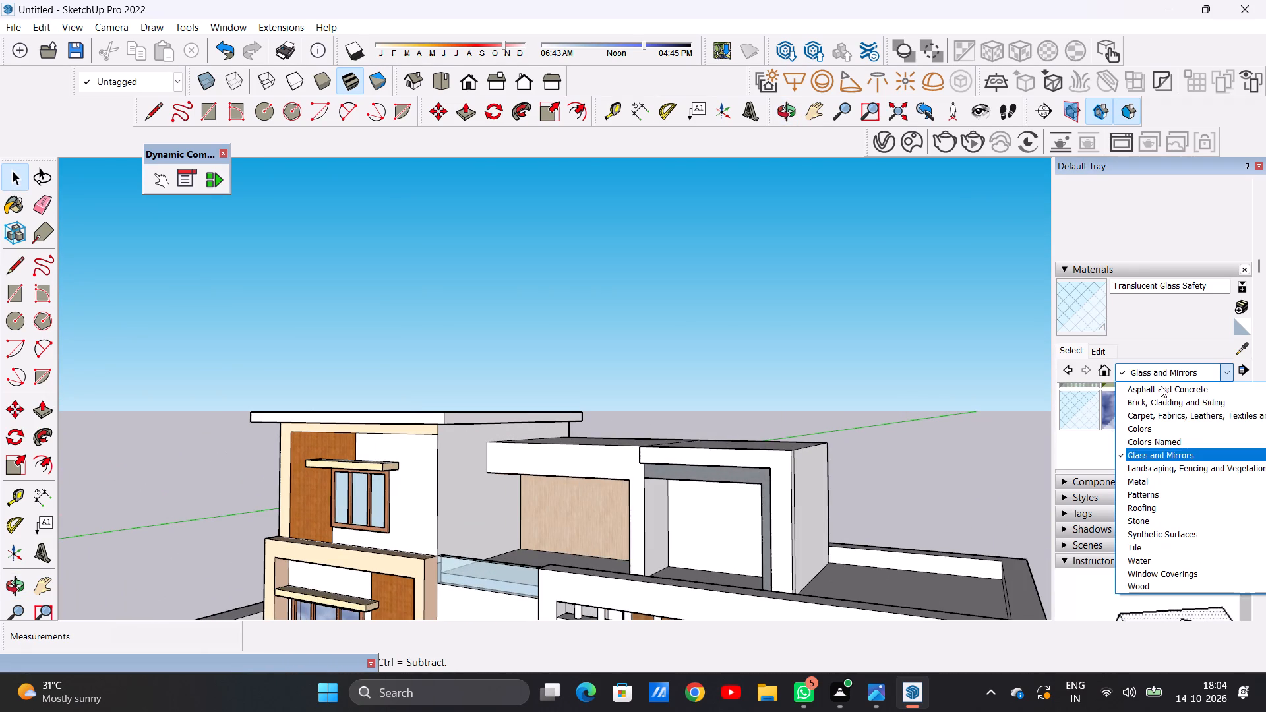
{"action": "left_click", "coordinate": [1162, 444]}
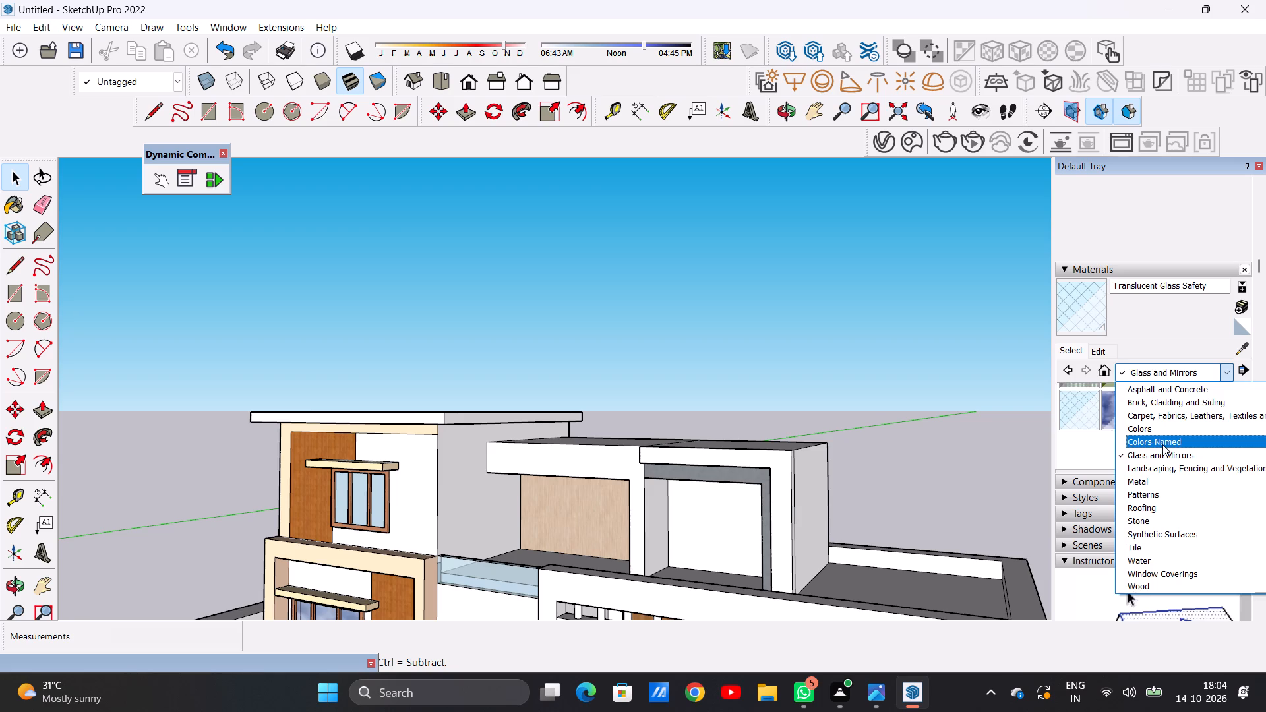
{"action": "scroll", "coordinate": [1172, 427], "scroll_direction": "down", "scroll_amount": 3}
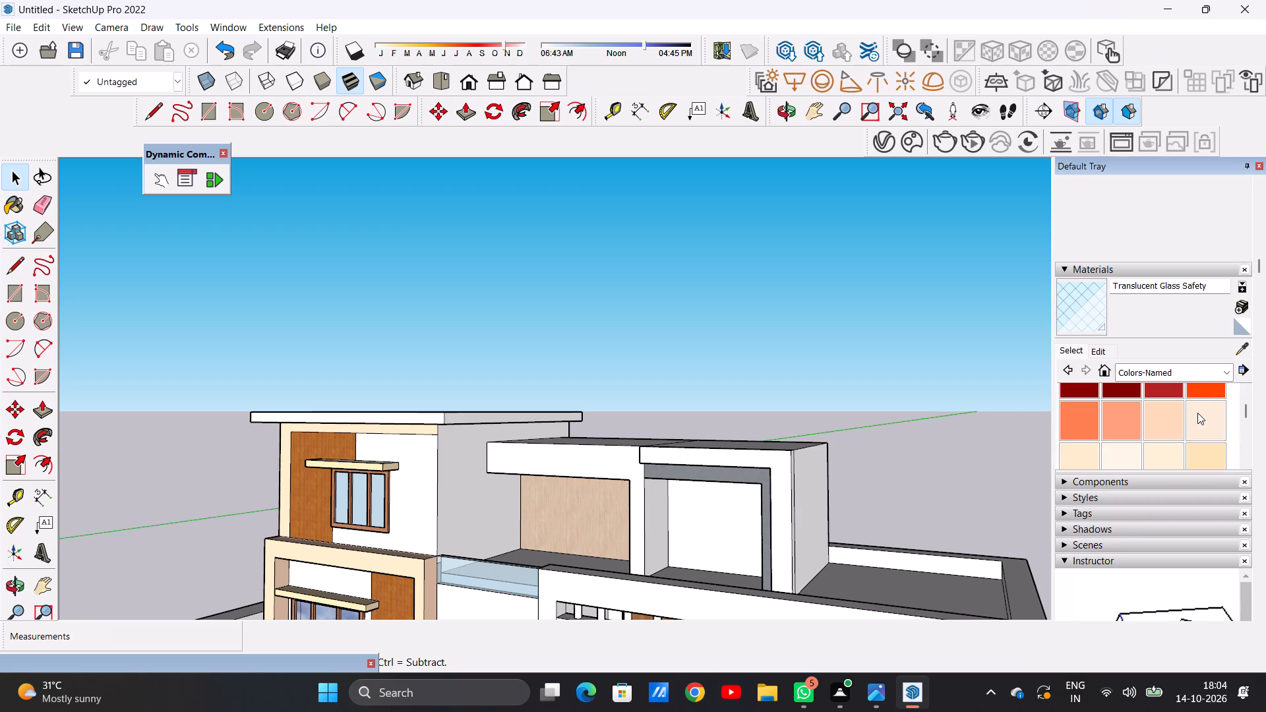
{"action": "scroll", "coordinate": [1199, 415], "scroll_direction": "down", "scroll_amount": 1}
{"action": "scroll", "coordinate": [1199, 415], "scroll_direction": "up", "scroll_amount": 1}
{"action": "scroll", "coordinate": [1199, 415], "scroll_direction": "down", "scroll_amount": 1}
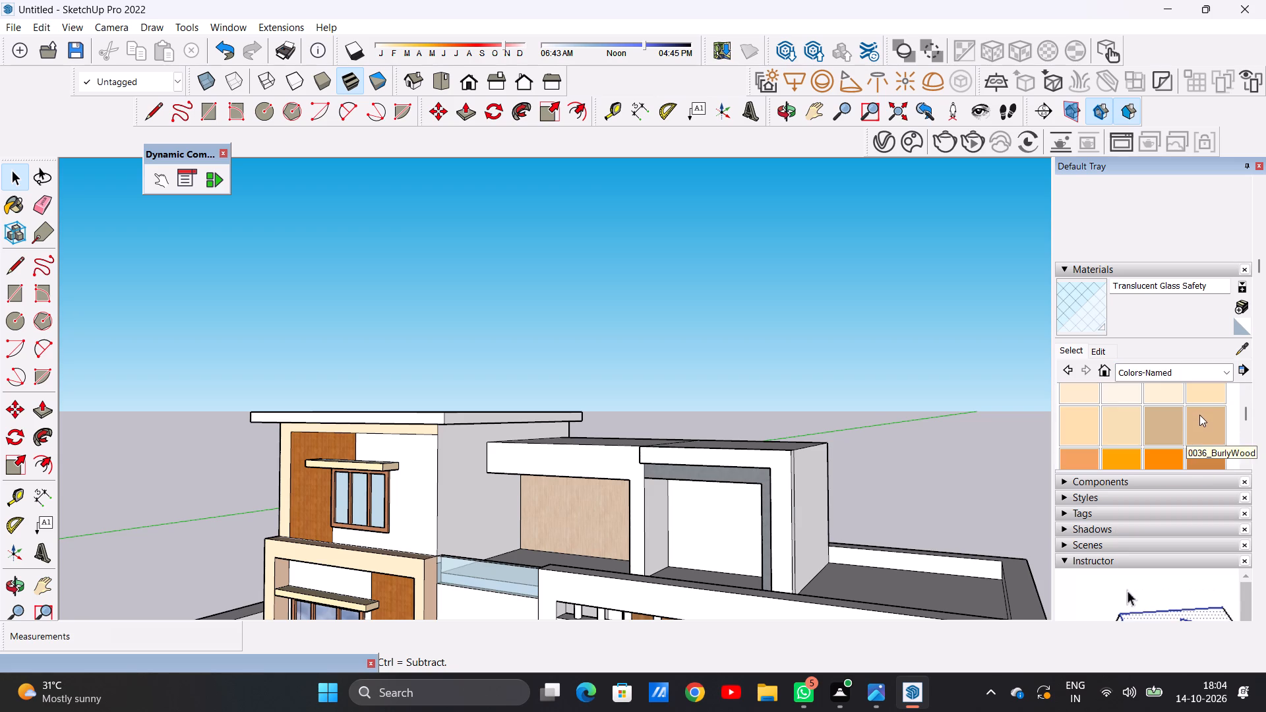
{"action": "left_click", "coordinate": [1200, 391]}
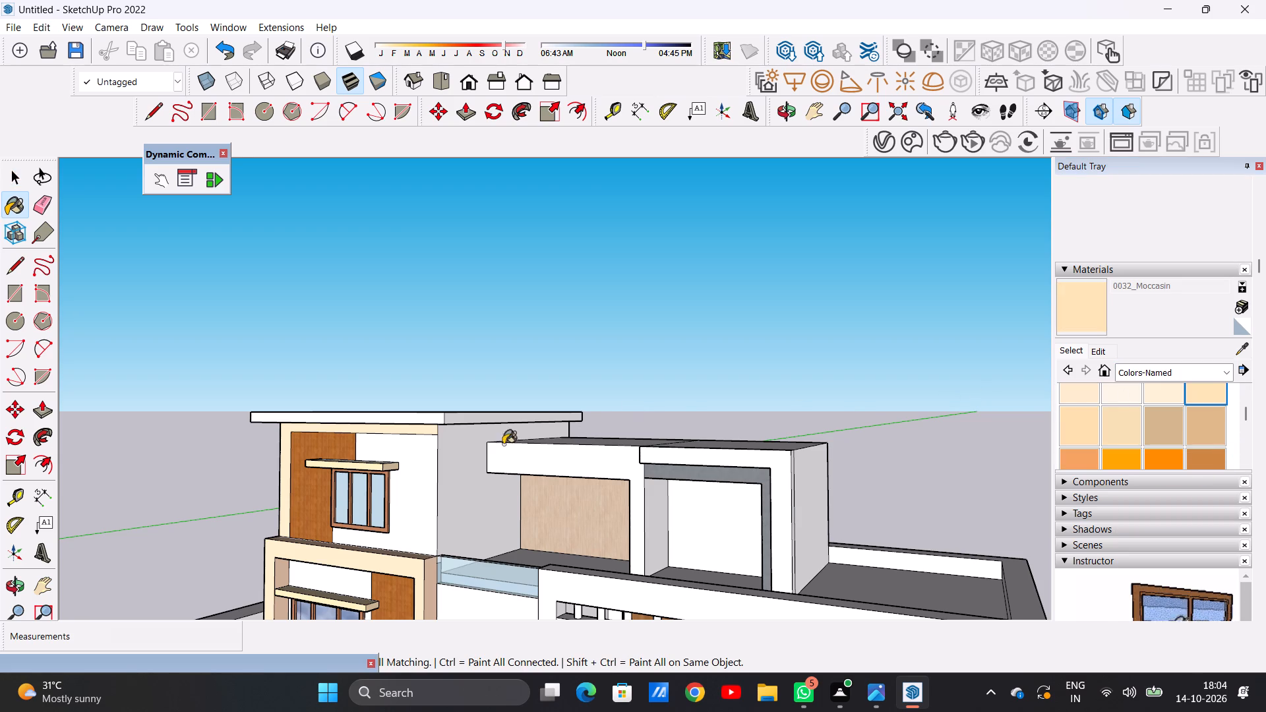
{"action": "scroll", "coordinate": [409, 456], "scroll_direction": "up", "scroll_amount": 11}
{"action": "left_click", "coordinate": [486, 429]}
Paint the upper floor's rear faces with 0032_Moccasin: the tall room's back wall and the backs of the framed and canopy blocks.
{"action": "scroll", "coordinate": [486, 432], "scroll_direction": "down", "scroll_amount": 12}
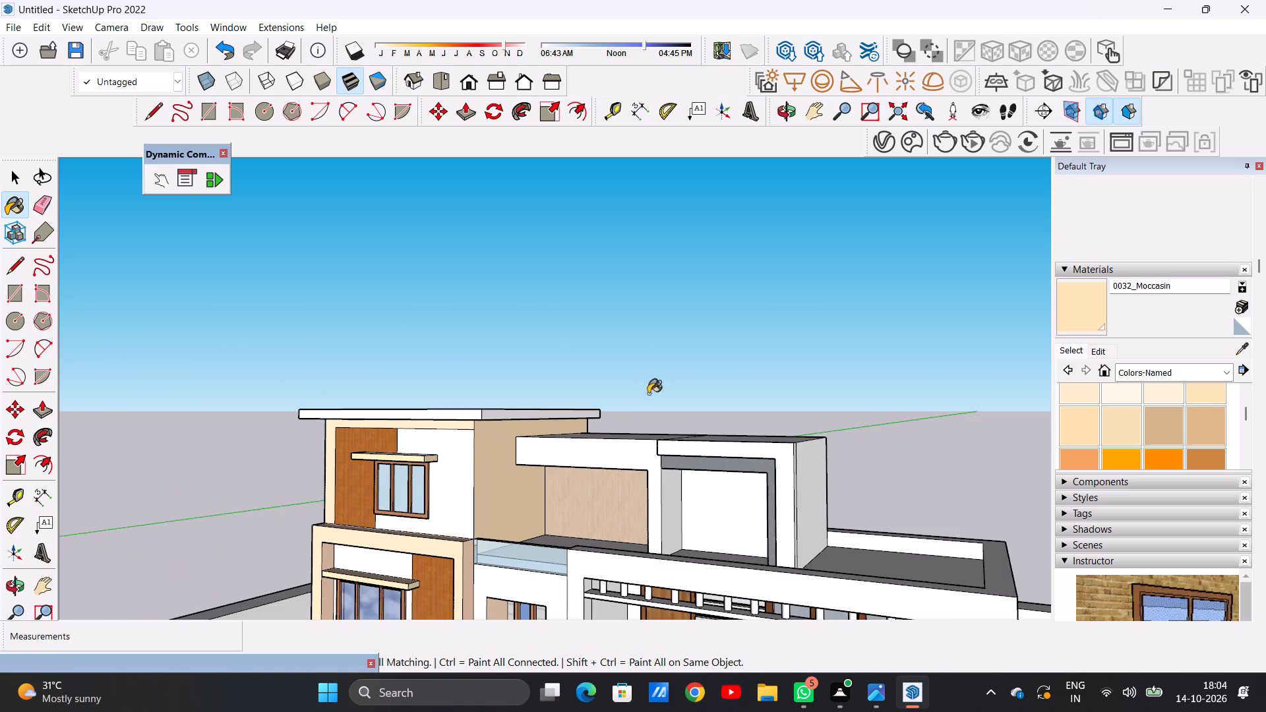
{"action": "middle_click_drag", "start_coordinate": [663, 384], "coordinate": [598, 404]}
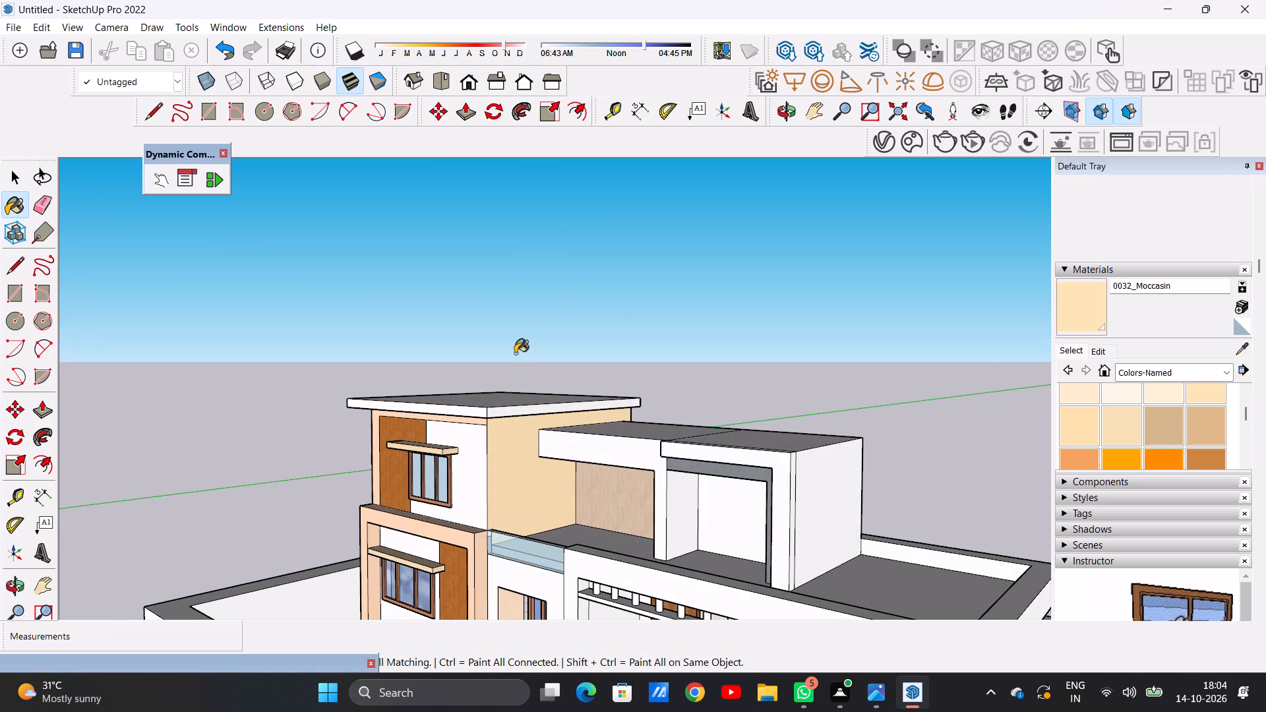
{"action": "scroll", "coordinate": [515, 353], "scroll_direction": "down", "scroll_amount": 4}
{"action": "middle_click_drag", "start_coordinate": [597, 371], "coordinate": [227, 402]}
{"action": "scroll", "coordinate": [789, 411], "scroll_direction": "up", "scroll_amount": 2}
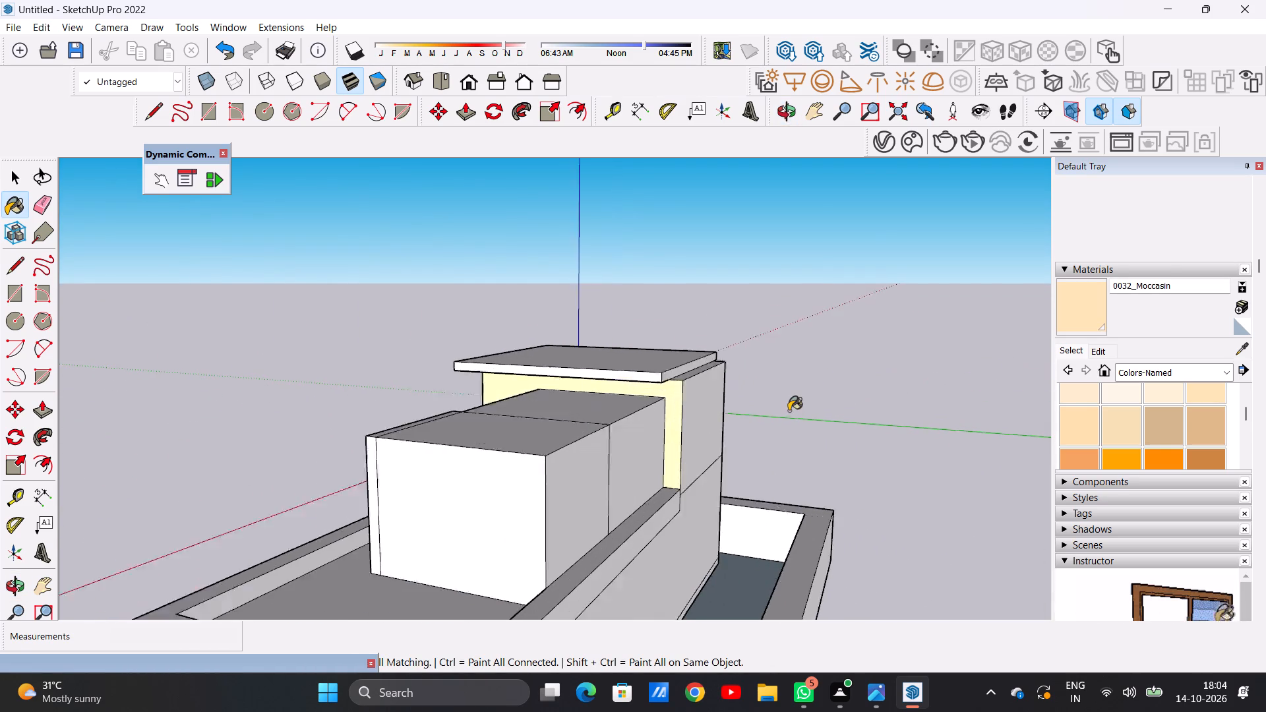
{"action": "scroll", "coordinate": [789, 411], "scroll_direction": "up", "scroll_amount": 12}
{"action": "left_click", "coordinate": [417, 369]}
{"action": "scroll", "coordinate": [543, 361], "scroll_direction": "down", "scroll_amount": 10}
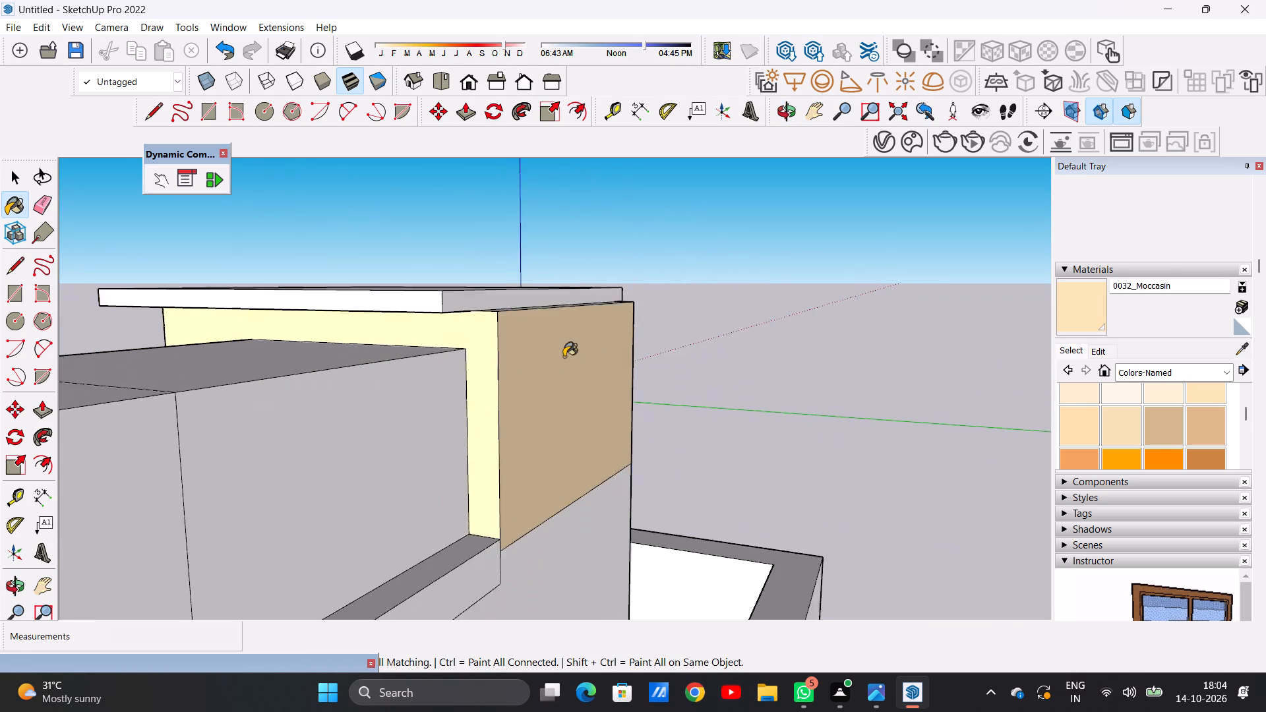
{"action": "scroll", "coordinate": [564, 357], "scroll_direction": "down", "scroll_amount": 8}
{"action": "scroll", "coordinate": [567, 352], "scroll_direction": "up", "scroll_amount": 1}
{"action": "scroll", "coordinate": [567, 352], "scroll_direction": "down", "scroll_amount": 1}
{"action": "left_click", "coordinate": [381, 405]}
{"action": "left_click", "coordinate": [433, 399]}
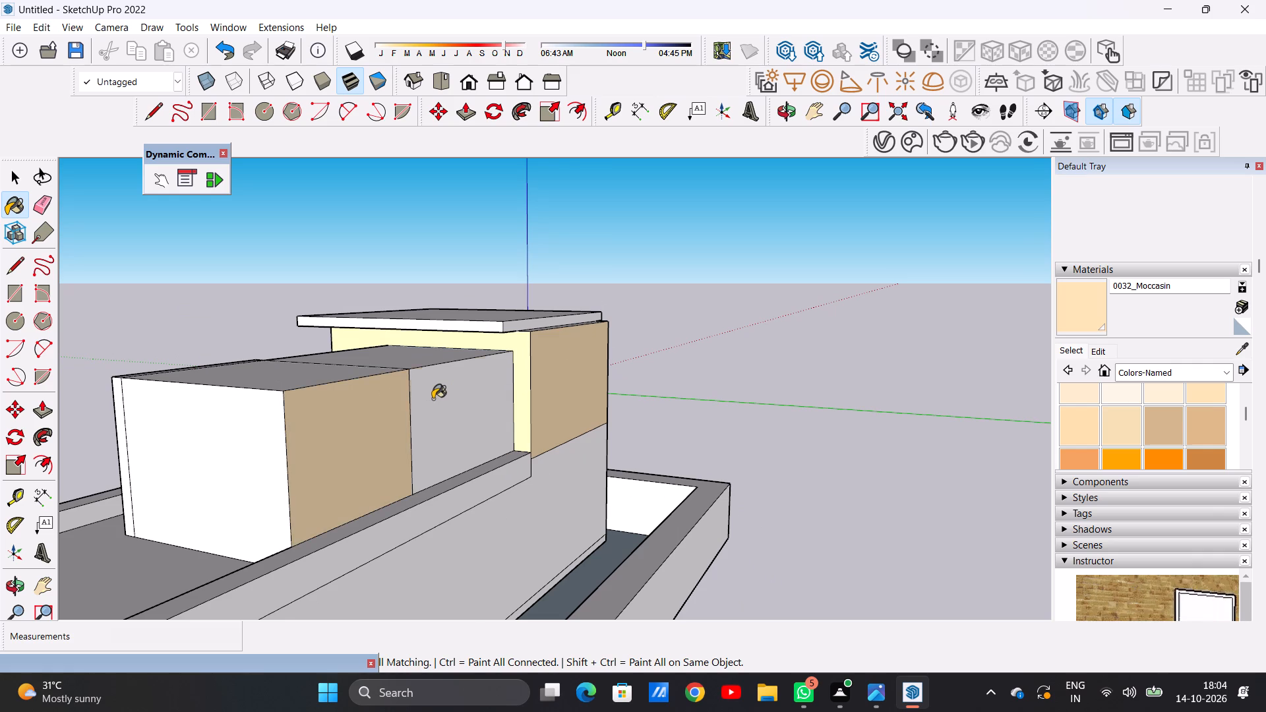
Paint the outer side wall of the framed recess block with 0032_Moccasin.
{"action": "scroll", "coordinate": [434, 399], "scroll_direction": "down", "scroll_amount": 6}
{"action": "middle_click_drag", "start_coordinate": [320, 401], "coordinate": [608, 421]}
{"action": "middle_click_drag", "start_coordinate": [349, 461], "coordinate": [548, 460]}
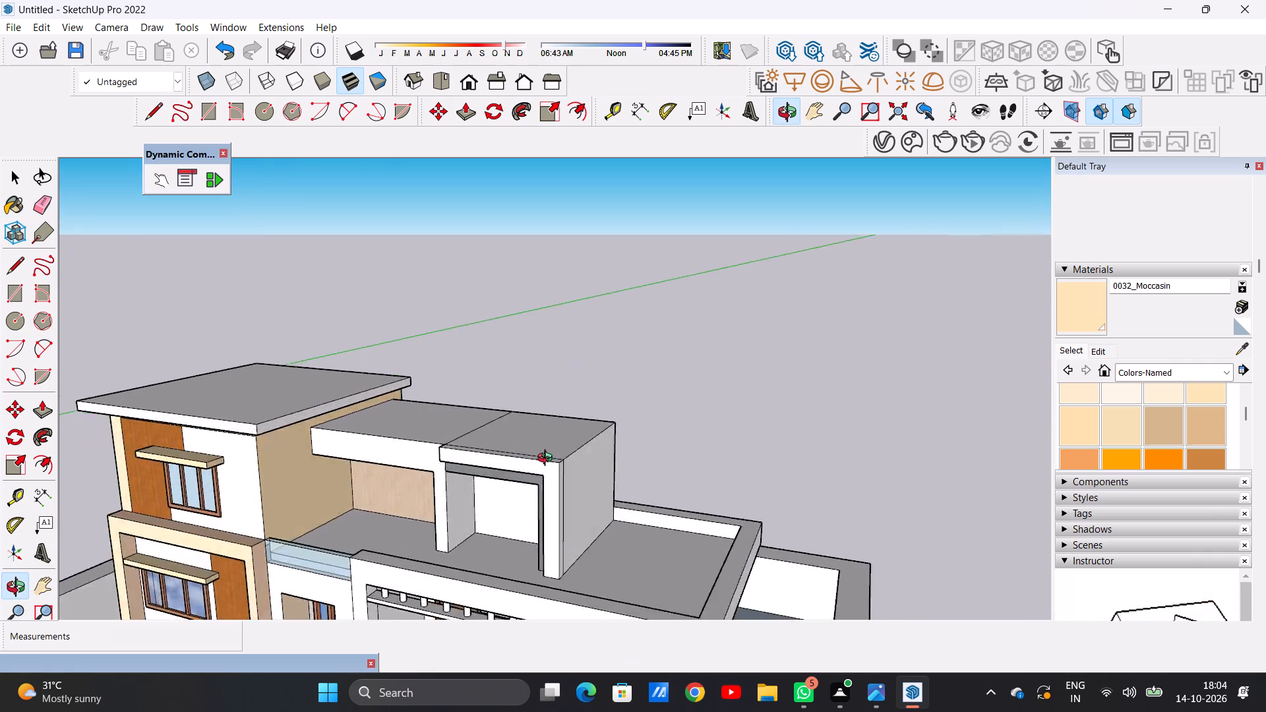
{"action": "middle_click_drag", "start_coordinate": [548, 460], "coordinate": [487, 408]}
{"action": "scroll", "coordinate": [567, 450], "scroll_direction": "up", "scroll_amount": 5}
{"action": "left_click", "coordinate": [550, 451]}
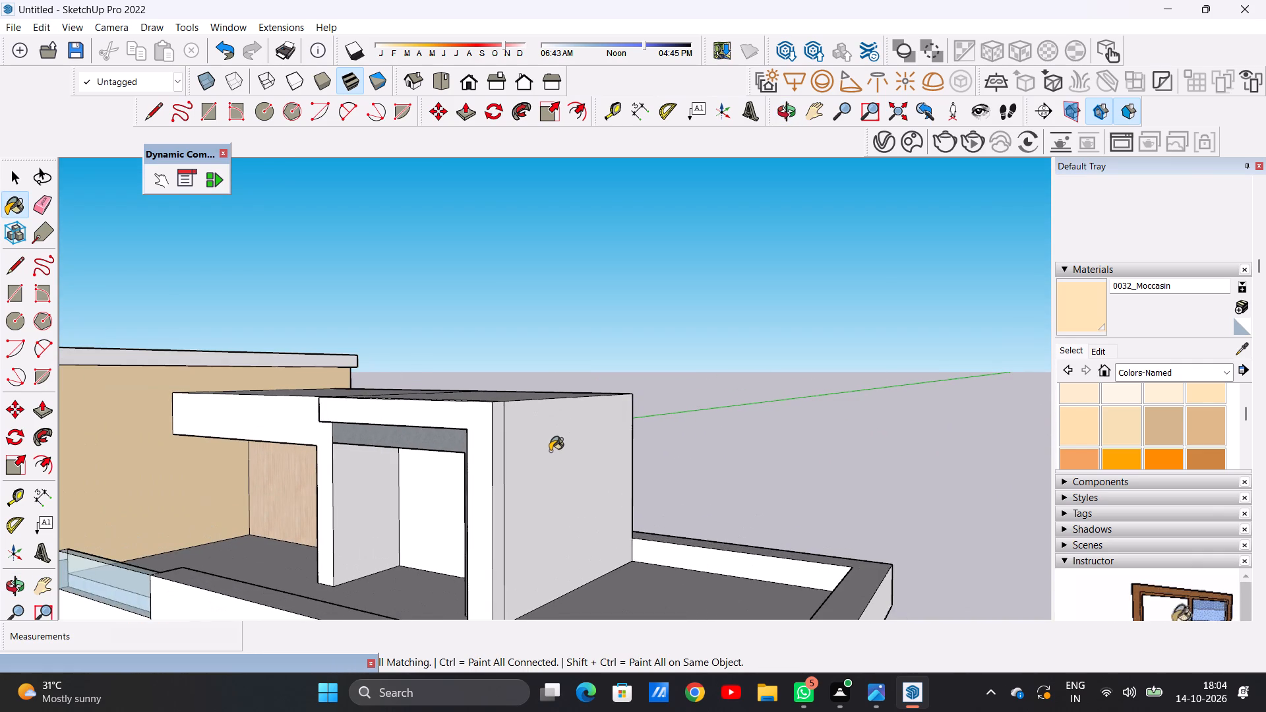
Paint the roof tops of the canopy block and the adjoining framed block with 0032_Moccasin.
{"action": "scroll", "coordinate": [550, 451], "scroll_direction": "down", "scroll_amount": 8}
{"action": "middle_click_drag", "start_coordinate": [532, 446], "coordinate": [703, 452]}
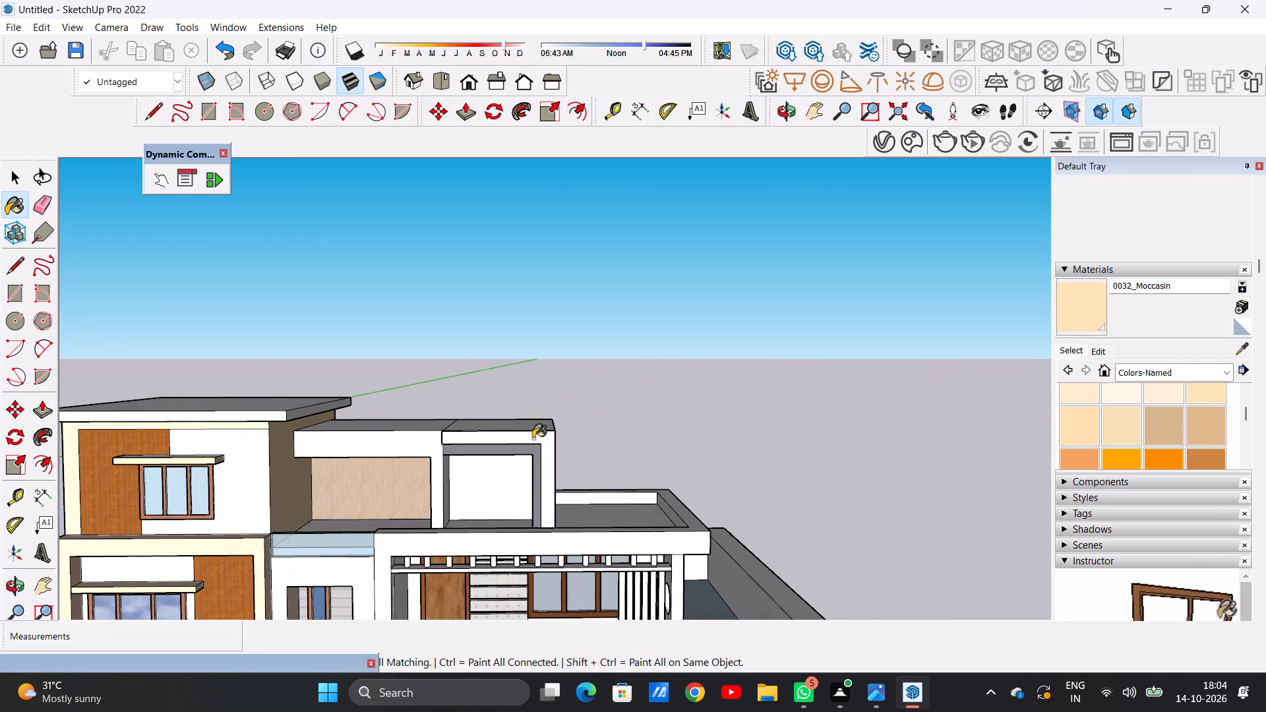
{"action": "middle_click_drag", "start_coordinate": [456, 401], "coordinate": [457, 508]}
{"action": "scroll", "coordinate": [440, 423], "scroll_direction": "up", "scroll_amount": 13}
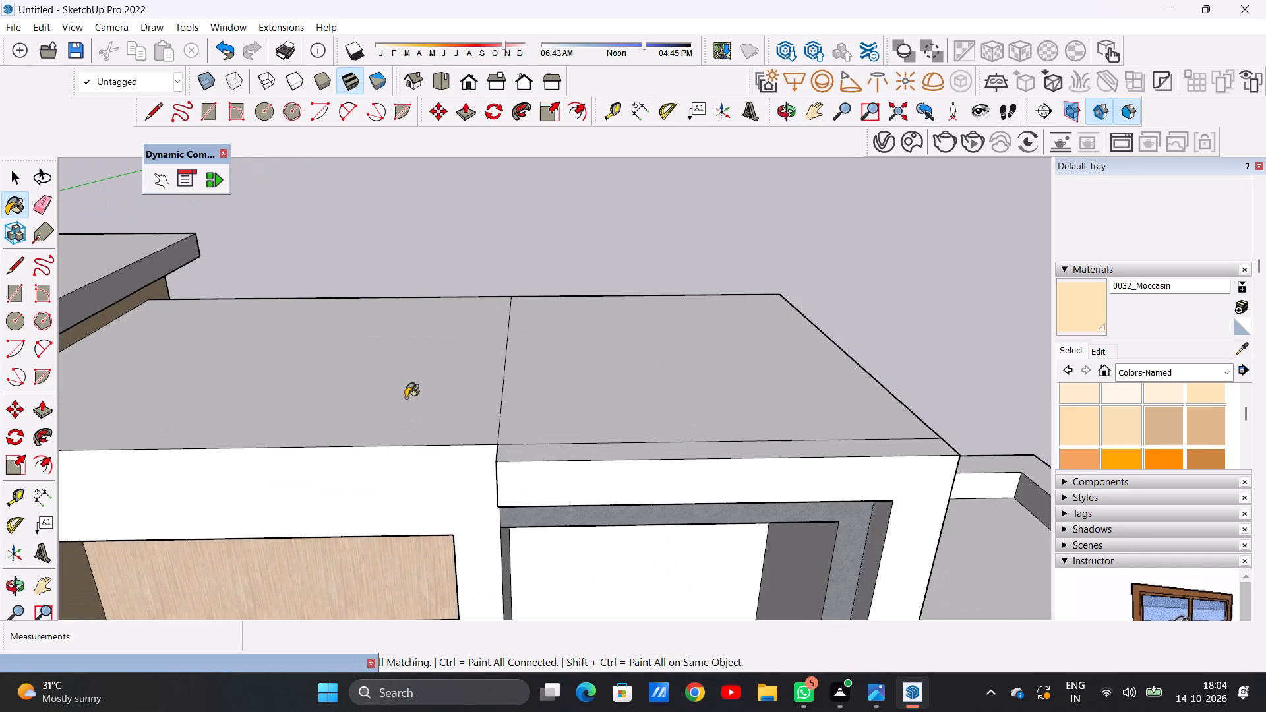
{"action": "left_click", "coordinate": [406, 398]}
{"action": "left_click", "coordinate": [588, 395]}
{"action": "scroll", "coordinate": [489, 415], "scroll_direction": "down", "scroll_amount": 9}
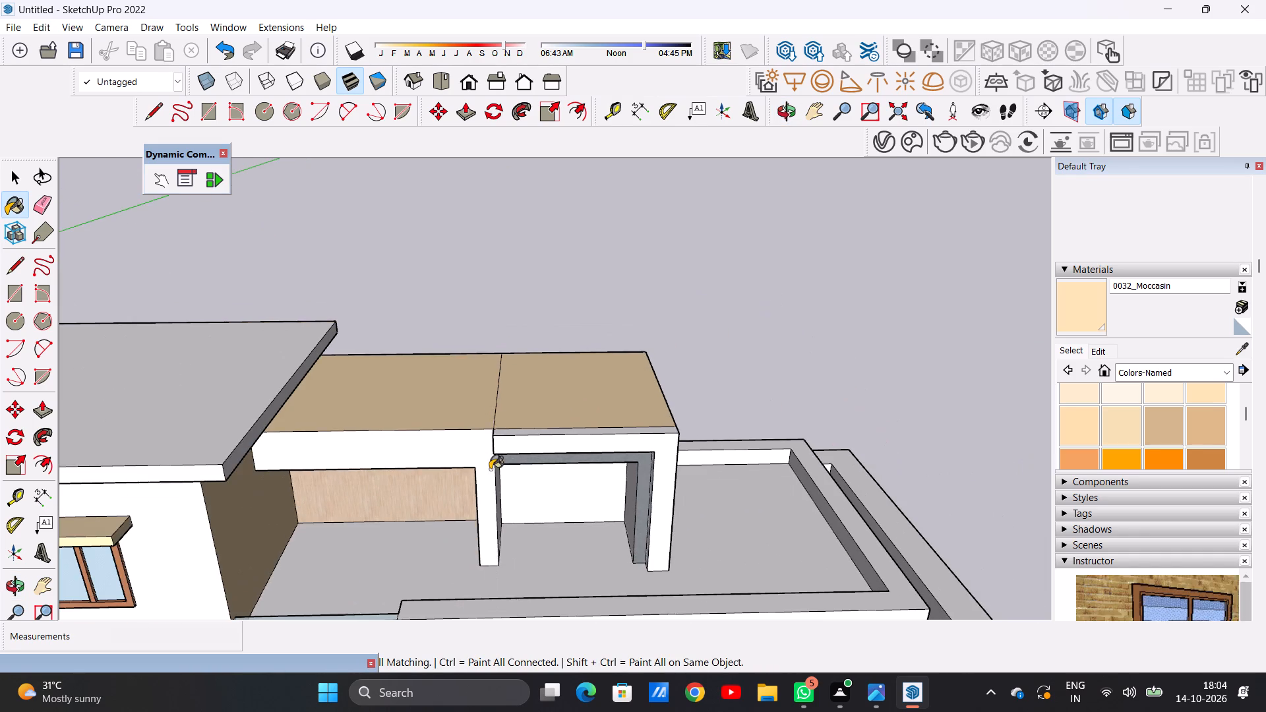
Examine the painted upper floor, the overall front facade and the porch for surfaces still needing a finish.
{"action": "middle_click_drag", "start_coordinate": [490, 469], "coordinate": [501, 380]}
{"action": "scroll", "coordinate": [501, 380], "scroll_direction": "up", "scroll_amount": 1}
{"action": "scroll", "coordinate": [574, 399], "scroll_direction": "down", "scroll_amount": 8}
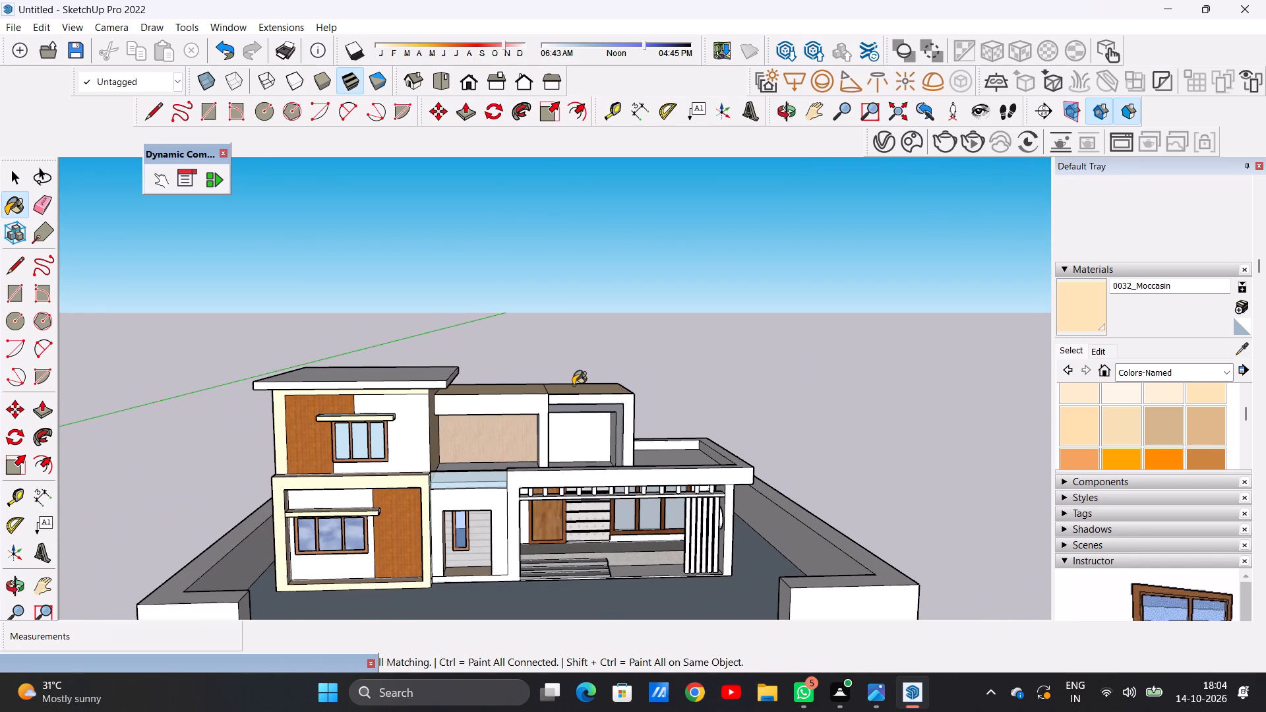
{"action": "scroll", "coordinate": [573, 385], "scroll_direction": "down", "scroll_amount": 1}
{"action": "scroll", "coordinate": [513, 417], "scroll_direction": "down", "scroll_amount": 9}
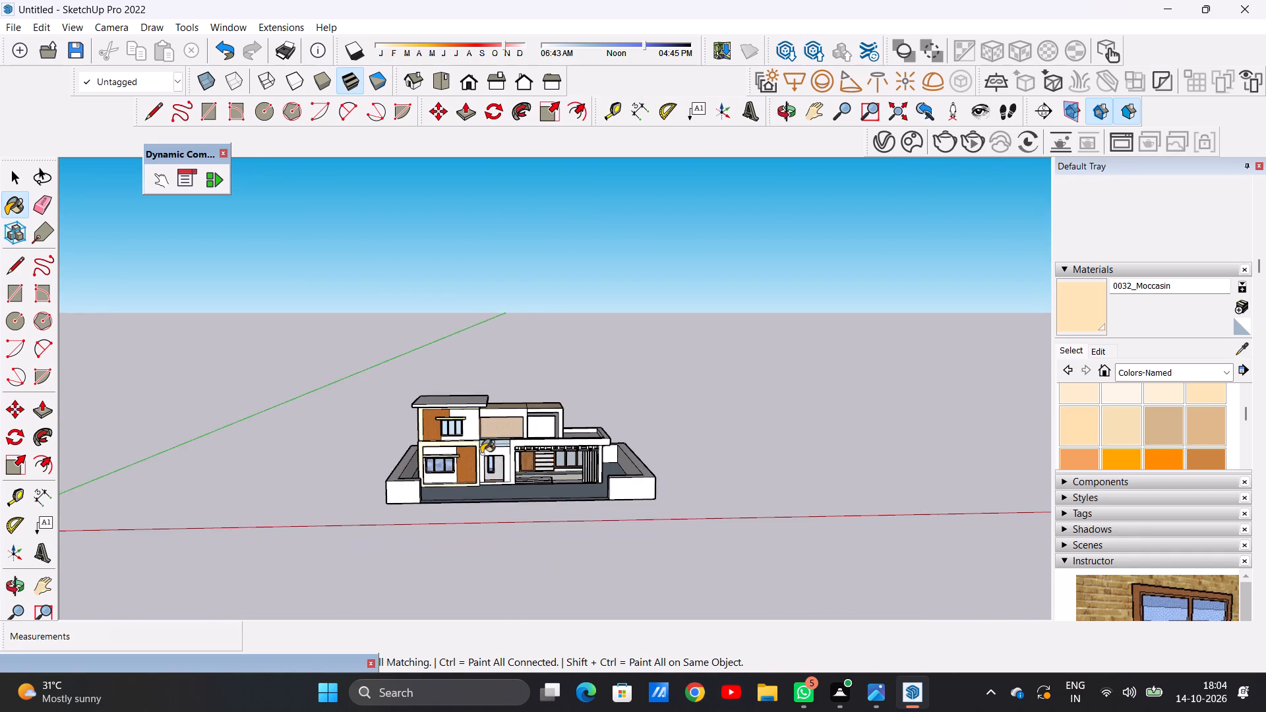
{"action": "middle_click_drag", "start_coordinate": [481, 455], "coordinate": [469, 394]}
{"action": "scroll", "coordinate": [469, 394], "scroll_direction": "up", "scroll_amount": 2}
{"action": "scroll", "coordinate": [542, 405], "scroll_direction": "down", "scroll_amount": 1}
{"action": "scroll", "coordinate": [542, 405], "scroll_direction": "up", "scroll_amount": 9}
{"action": "scroll", "coordinate": [520, 415], "scroll_direction": "down", "scroll_amount": 2}
{"action": "scroll", "coordinate": [520, 415], "scroll_direction": "up", "scroll_amount": 3}
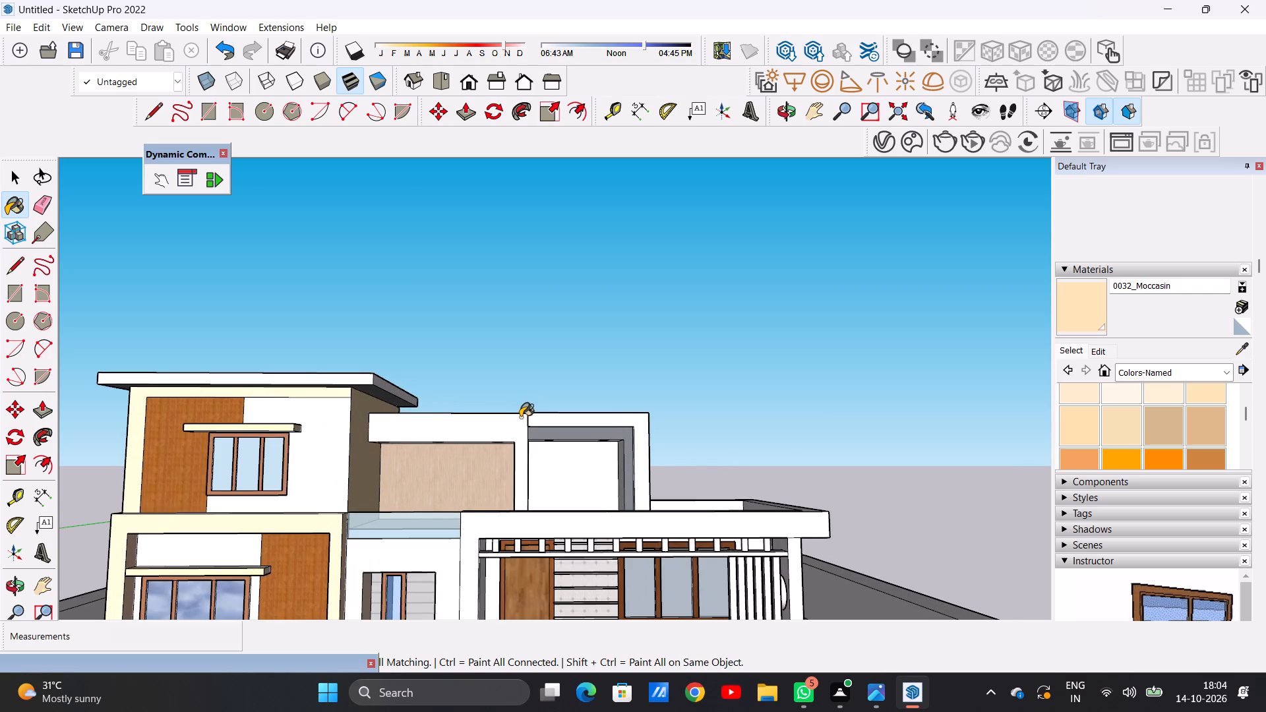
{"action": "scroll", "coordinate": [526, 427], "scroll_direction": "down", "scroll_amount": 8}
{"action": "scroll", "coordinate": [560, 533], "scroll_direction": "up", "scroll_amount": 6}
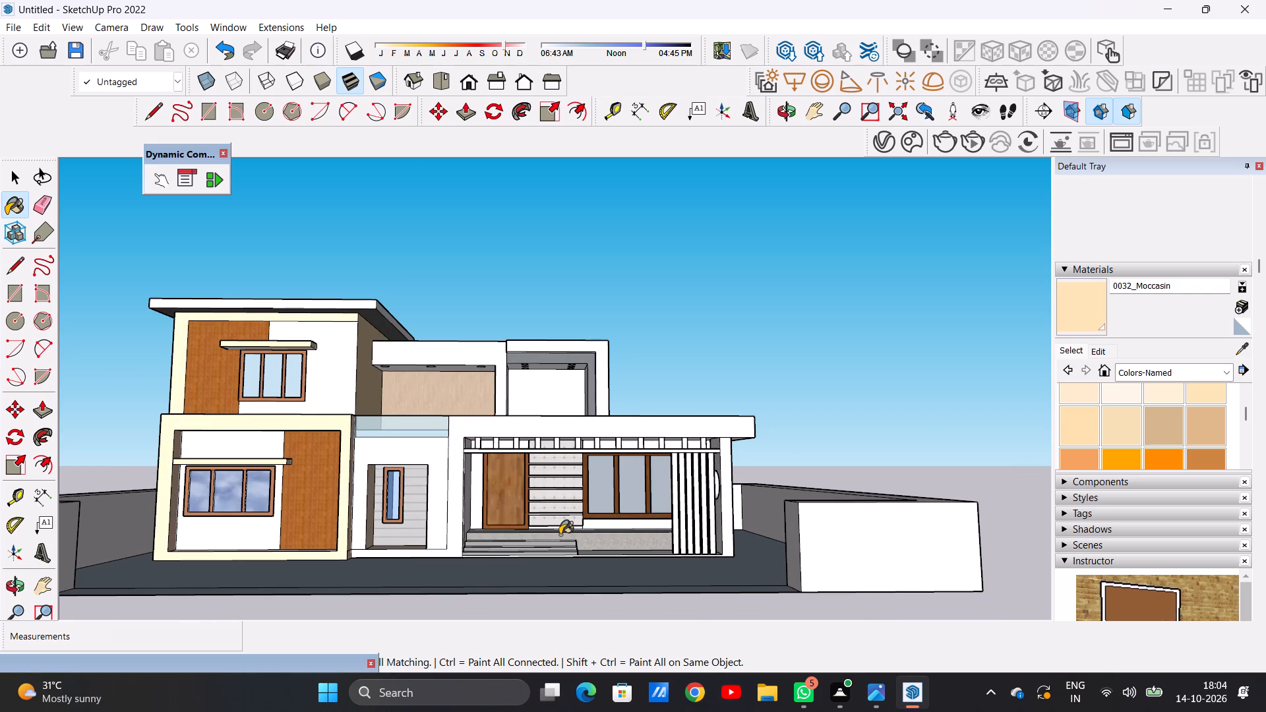
{"action": "middle_click_drag", "start_coordinate": [406, 510], "coordinate": [399, 569]}
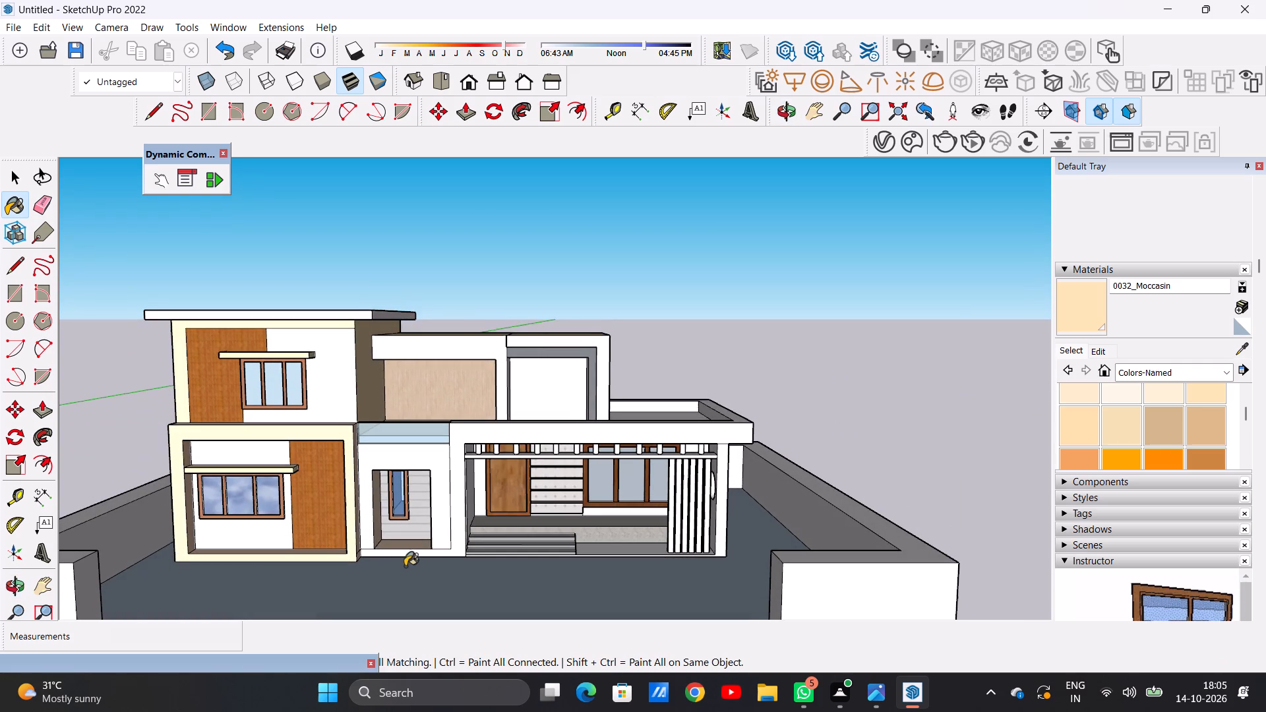
{"action": "scroll", "coordinate": [409, 565], "scroll_direction": "down", "scroll_amount": 5}
{"action": "scroll", "coordinate": [481, 552], "scroll_direction": "up", "scroll_amount": 7}
{"action": "middle_click_drag", "start_coordinate": [495, 569], "coordinate": [491, 523]}
{"action": "scroll", "coordinate": [594, 501], "scroll_direction": "up", "scroll_amount": 3}
{"action": "scroll", "coordinate": [595, 500], "scroll_direction": "down", "scroll_amount": 1}
{"action": "scroll", "coordinate": [595, 500], "scroll_direction": "up", "scroll_amount": 8}
{"action": "middle_click_drag", "start_coordinate": [580, 524], "coordinate": [588, 612]}
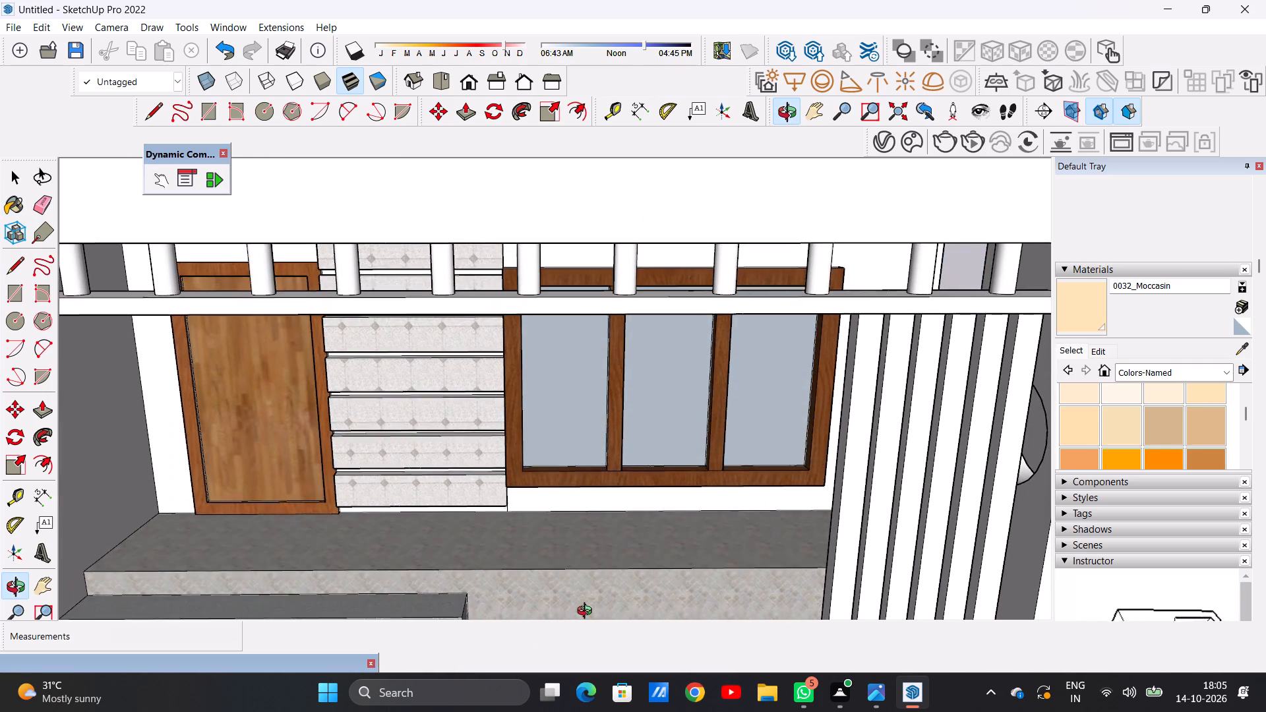
{"action": "middle_click_drag", "start_coordinate": [588, 612], "coordinate": [569, 530]}
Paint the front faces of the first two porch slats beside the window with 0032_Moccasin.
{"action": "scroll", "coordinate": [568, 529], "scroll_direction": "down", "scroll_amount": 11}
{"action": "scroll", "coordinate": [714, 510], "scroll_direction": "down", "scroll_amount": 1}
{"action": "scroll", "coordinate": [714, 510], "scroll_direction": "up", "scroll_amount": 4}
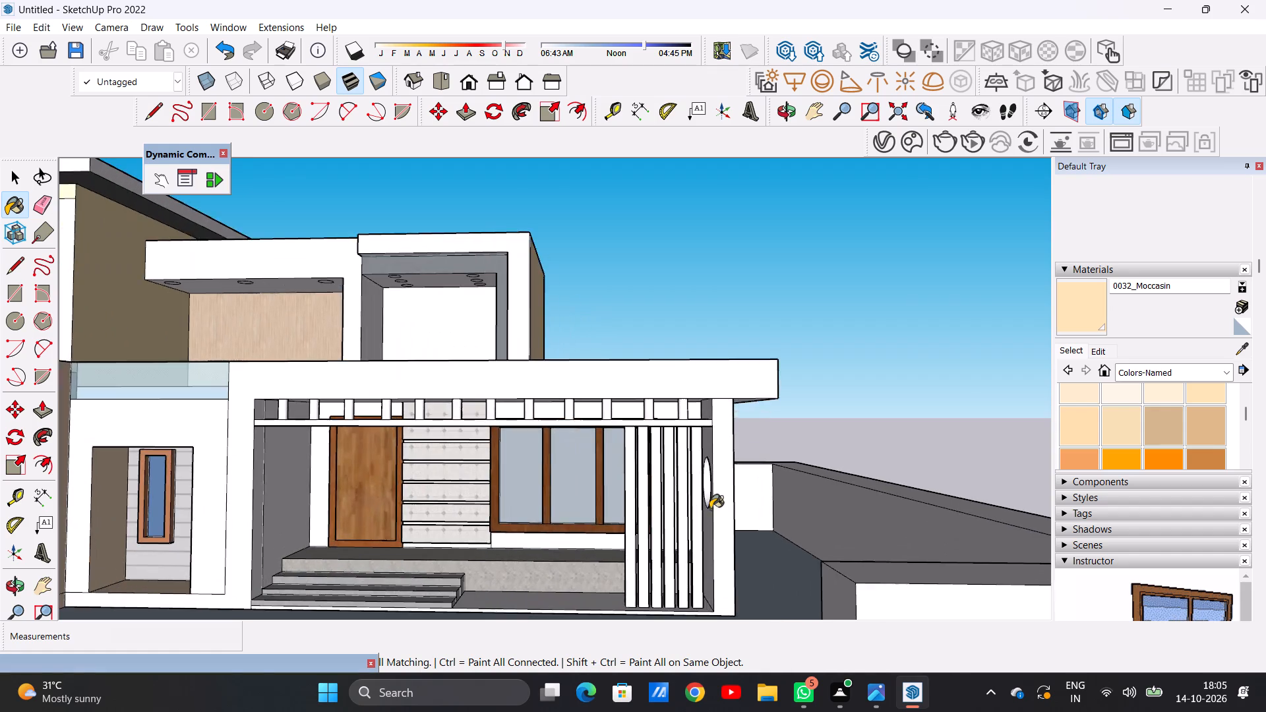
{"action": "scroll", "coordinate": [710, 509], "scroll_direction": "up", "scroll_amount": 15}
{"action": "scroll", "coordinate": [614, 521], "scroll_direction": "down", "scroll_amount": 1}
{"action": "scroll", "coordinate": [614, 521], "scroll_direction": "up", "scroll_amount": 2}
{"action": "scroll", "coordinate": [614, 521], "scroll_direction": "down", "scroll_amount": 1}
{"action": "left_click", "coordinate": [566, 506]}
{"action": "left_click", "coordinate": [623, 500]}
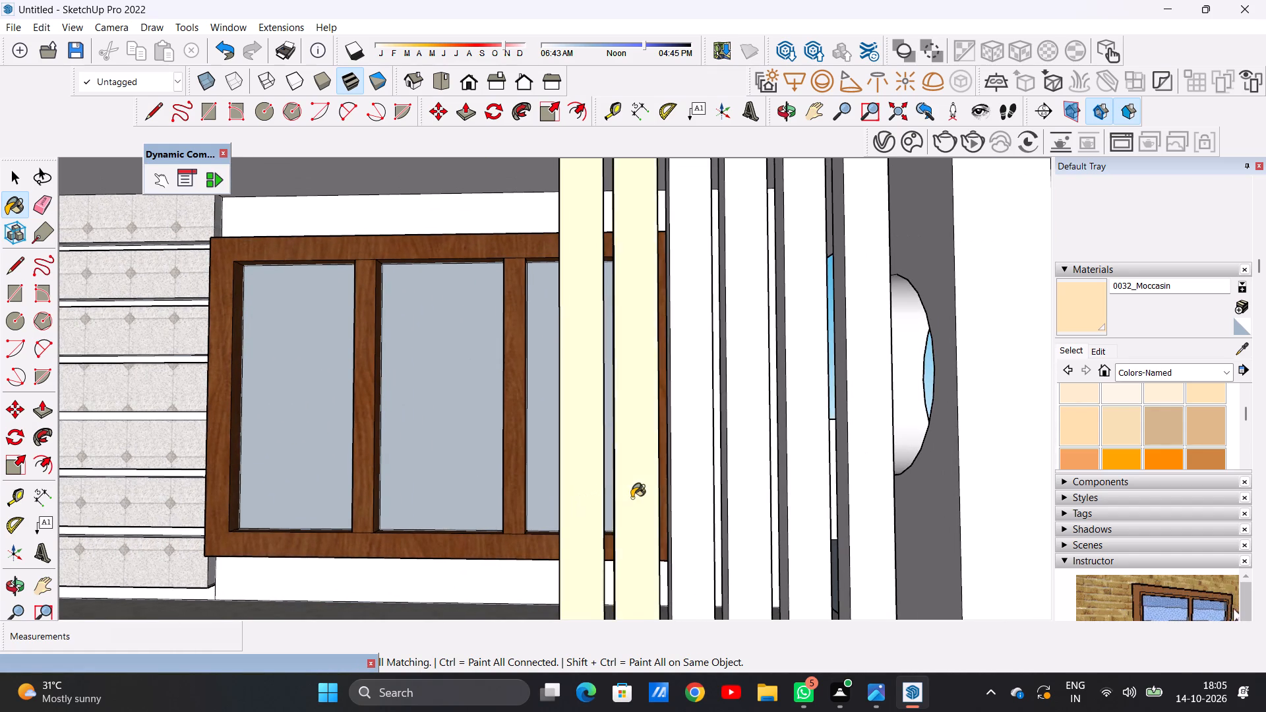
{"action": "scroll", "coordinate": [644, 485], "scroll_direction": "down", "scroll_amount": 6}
Paint the front faces of the two porch slats nearest the entrance steps with 0035_Tan.
{"action": "middle_click_drag", "start_coordinate": [644, 514], "coordinate": [769, 562]}
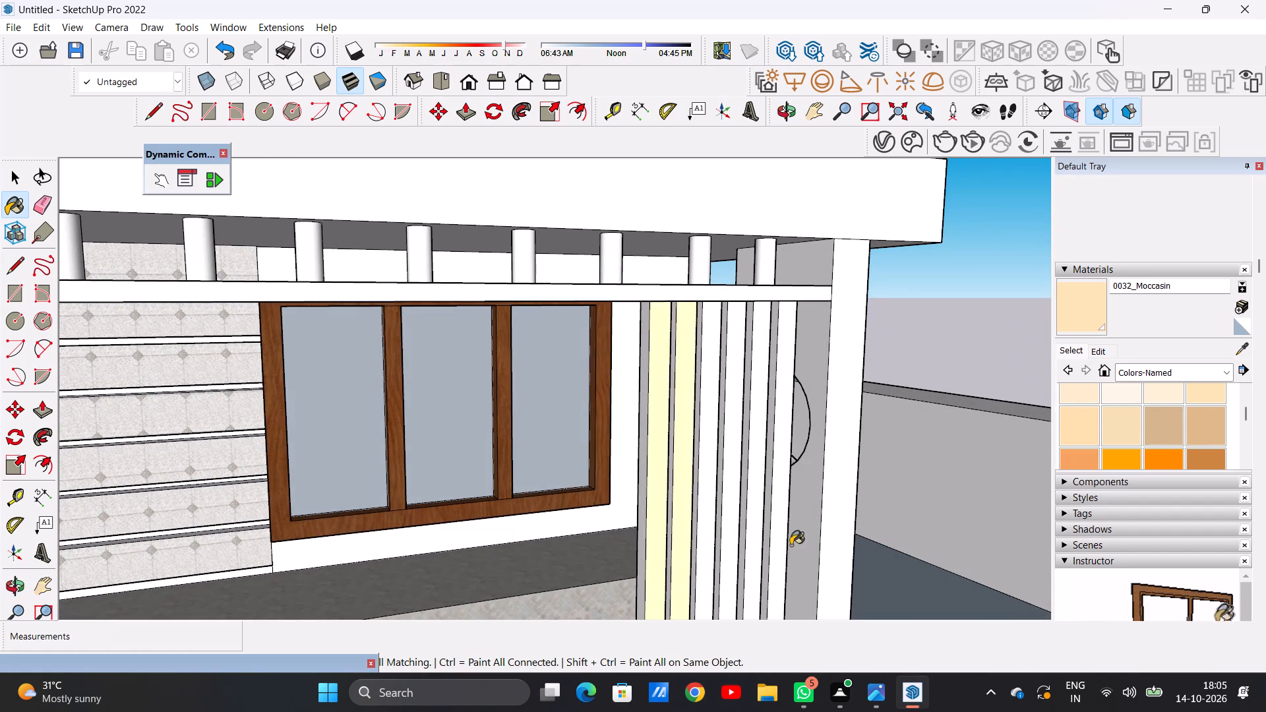
{"action": "left_click", "coordinate": [1201, 413]}
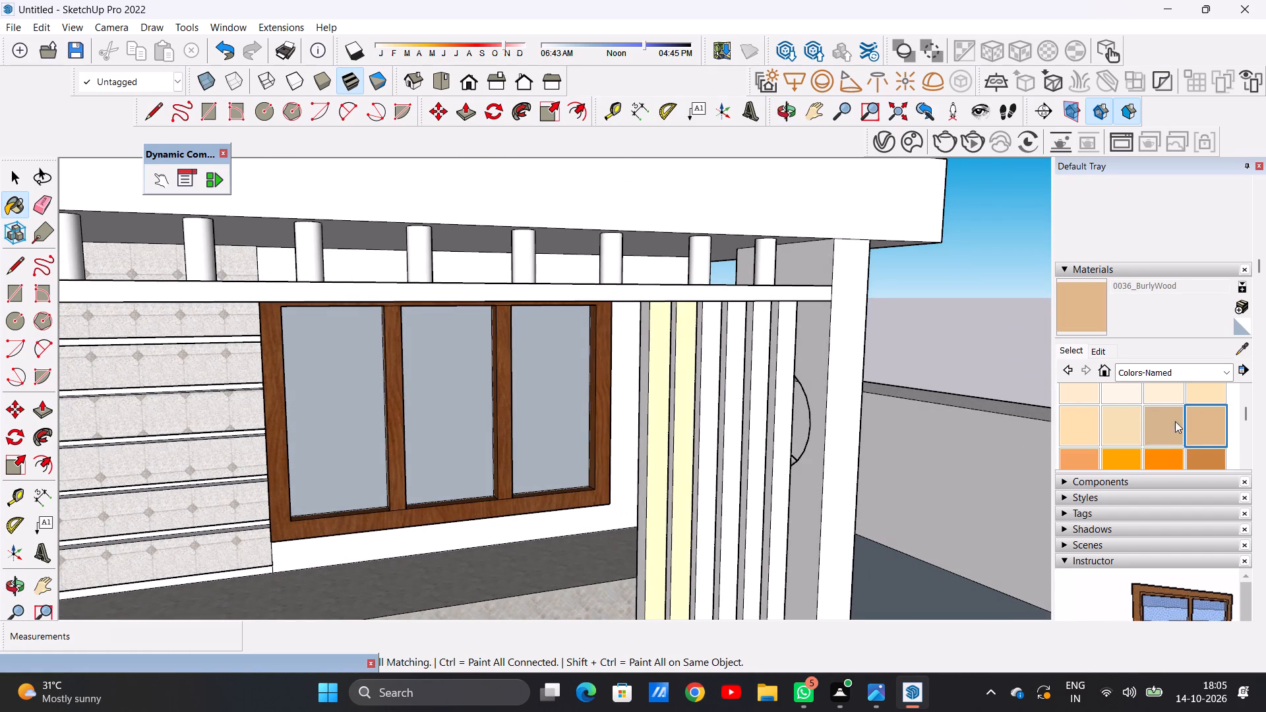
{"action": "left_click", "coordinate": [1171, 424]}
{"action": "scroll", "coordinate": [698, 436], "scroll_direction": "up", "scroll_amount": 2}
{"action": "scroll", "coordinate": [693, 436], "scroll_direction": "down", "scroll_amount": 1}
{"action": "scroll", "coordinate": [690, 437], "scroll_direction": "up", "scroll_amount": 4}
{"action": "left_click", "coordinate": [648, 442]}
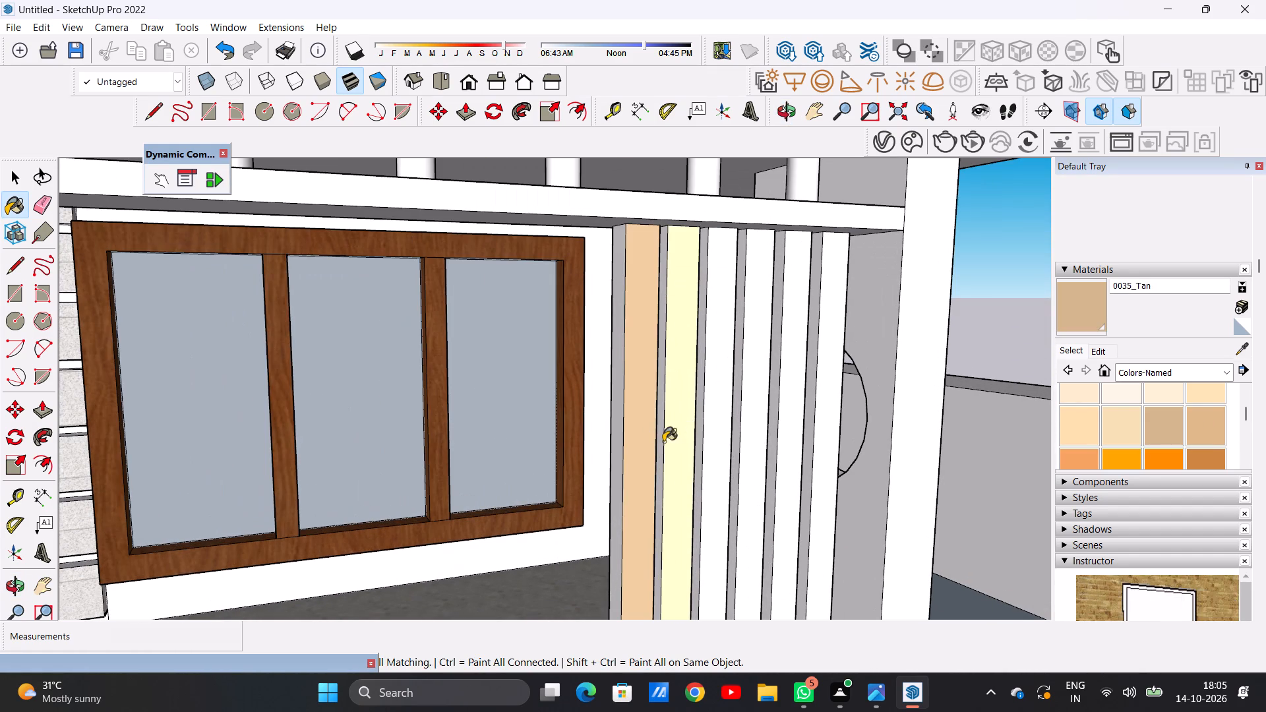
{"action": "left_click", "coordinate": [669, 441]}
Paint the front faces of the remaining four porch slats with 0035_Tan.
{"action": "scroll", "coordinate": [621, 407], "scroll_direction": "down", "scroll_amount": 13}
{"action": "scroll", "coordinate": [651, 385], "scroll_direction": "up", "scroll_amount": 3}
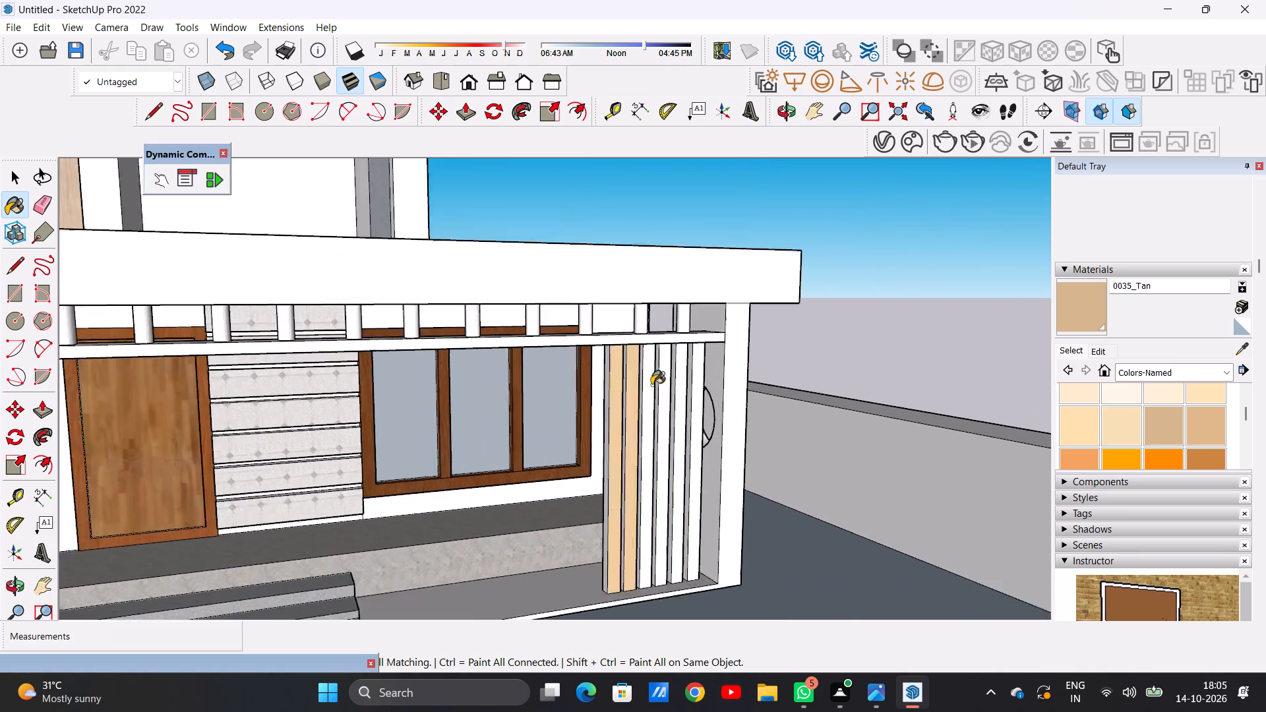
{"action": "scroll", "coordinate": [651, 385], "scroll_direction": "up", "scroll_amount": 5}
{"action": "middle_click_drag", "start_coordinate": [675, 413], "coordinate": [567, 415]}
{"action": "scroll", "coordinate": [567, 415], "scroll_direction": "down", "scroll_amount": 3}
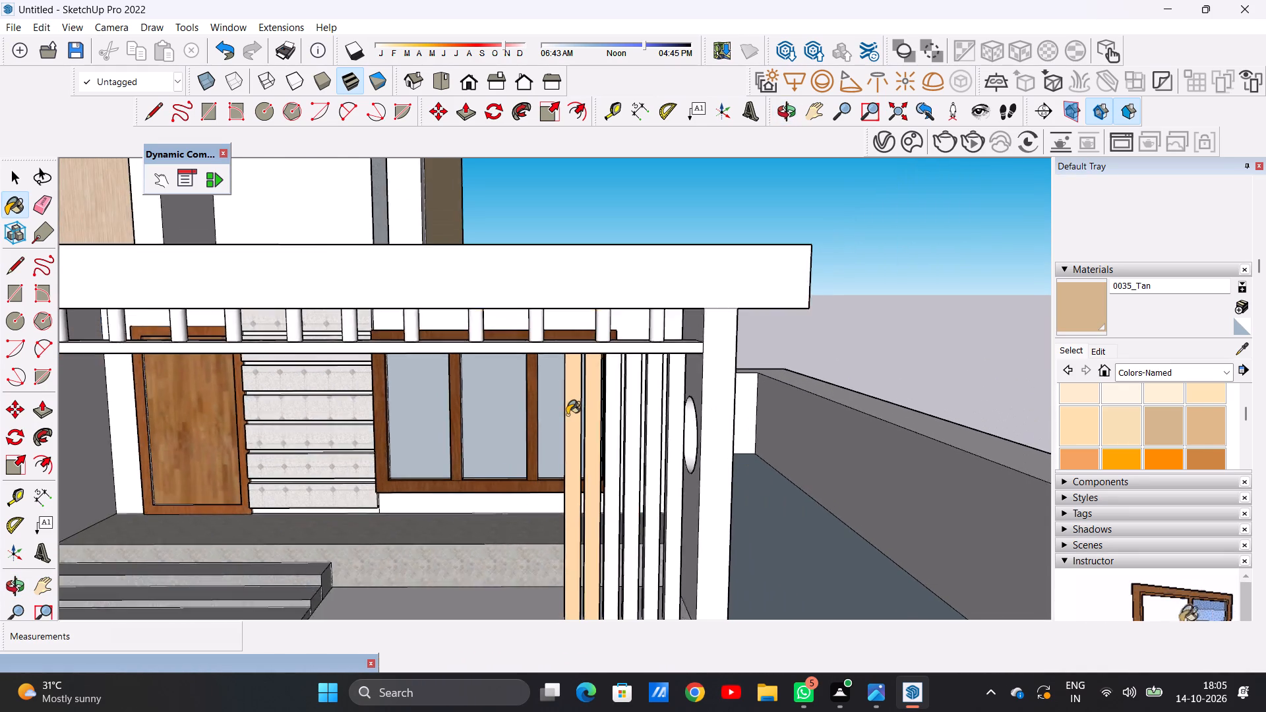
{"action": "scroll", "coordinate": [567, 415], "scroll_direction": "down", "scroll_amount": 5}
{"action": "scroll", "coordinate": [604, 386], "scroll_direction": "up", "scroll_amount": 4}
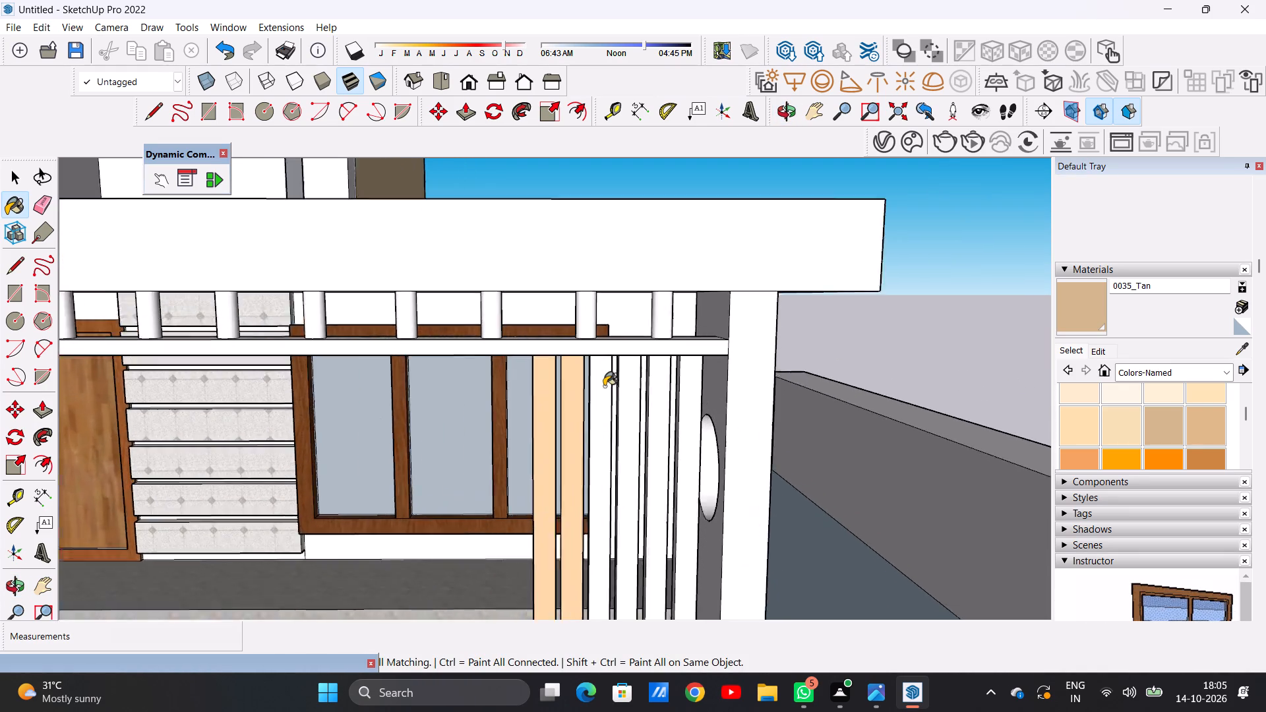
{"action": "scroll", "coordinate": [604, 386], "scroll_direction": "up", "scroll_amount": 11}
{"action": "scroll", "coordinate": [600, 385], "scroll_direction": "down", "scroll_amount": 1}
{"action": "scroll", "coordinate": [600, 385], "scroll_direction": "up", "scroll_amount": 4}
{"action": "left_click", "coordinate": [598, 384]}
{"action": "left_click", "coordinate": [675, 384]}
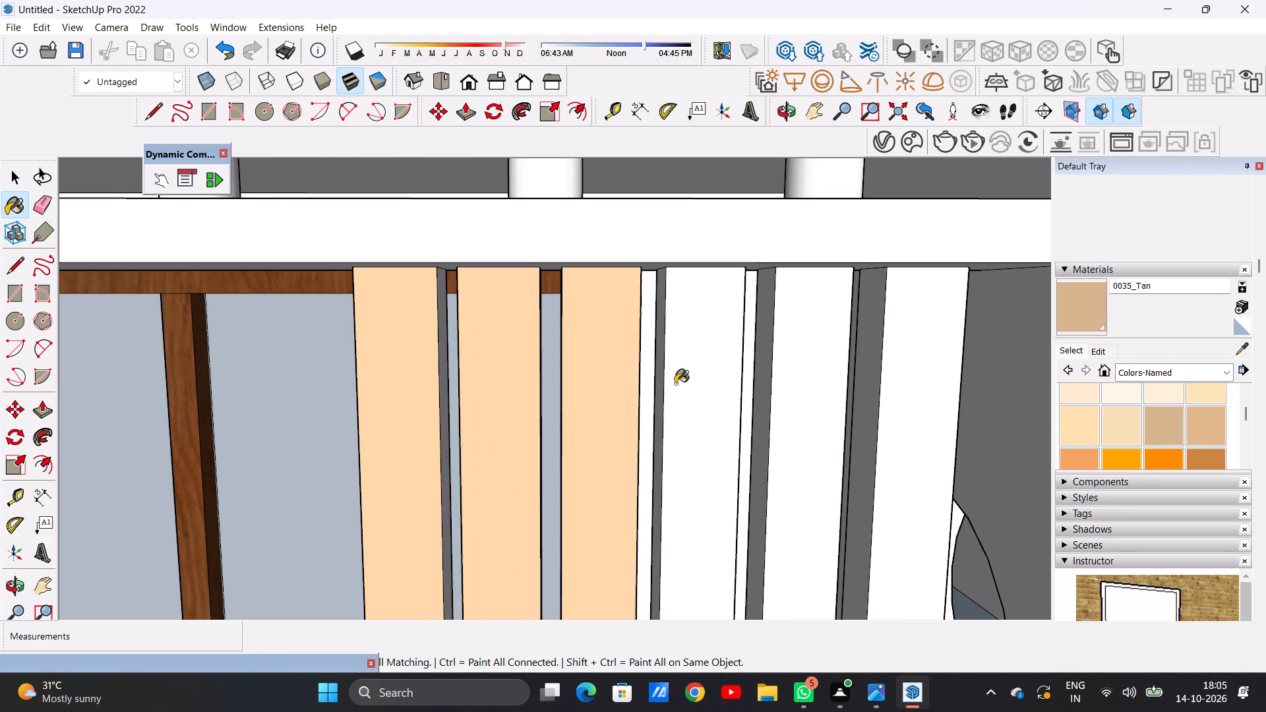
{"action": "left_click", "coordinate": [778, 384]}
{"action": "left_click", "coordinate": [898, 384]}
Paint the side faces of all six porch slats that face the entrance steps with 0035_Tan.
{"action": "scroll", "coordinate": [541, 420], "scroll_direction": "down", "scroll_amount": 7}
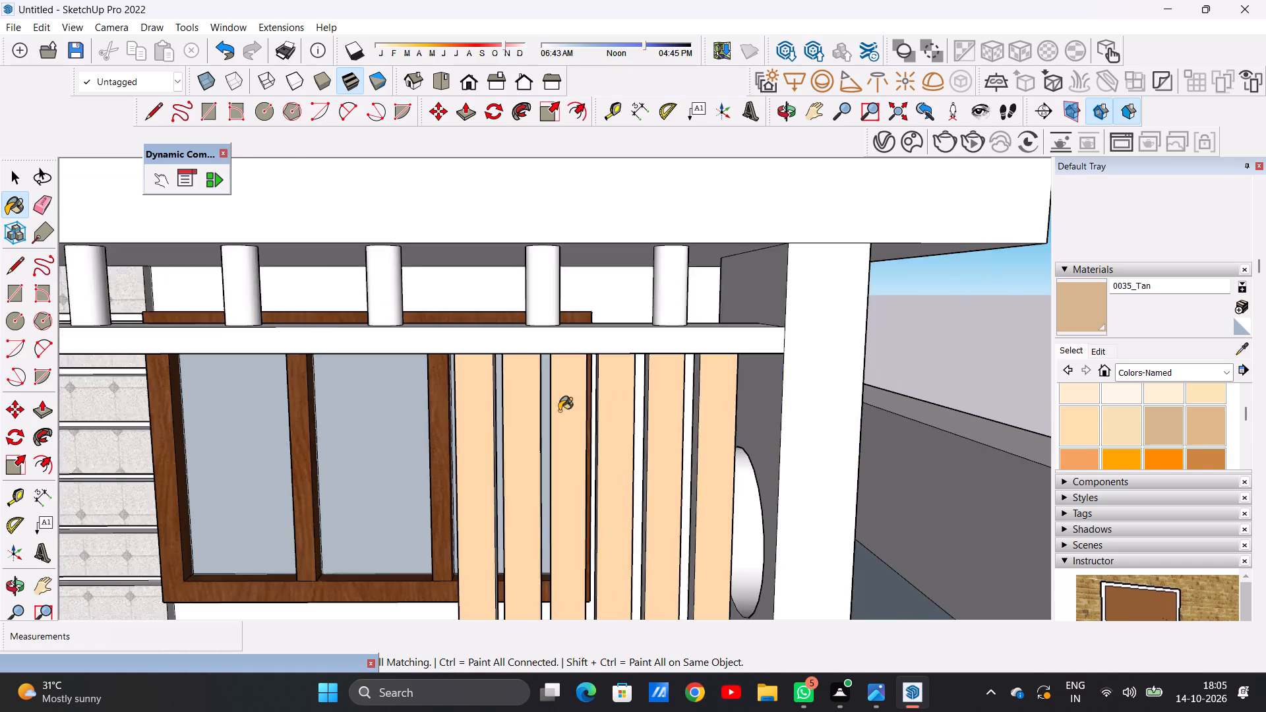
{"action": "scroll", "coordinate": [559, 411], "scroll_direction": "down", "scroll_amount": 9}
{"action": "middle_click_drag", "start_coordinate": [505, 438], "coordinate": [729, 454]}
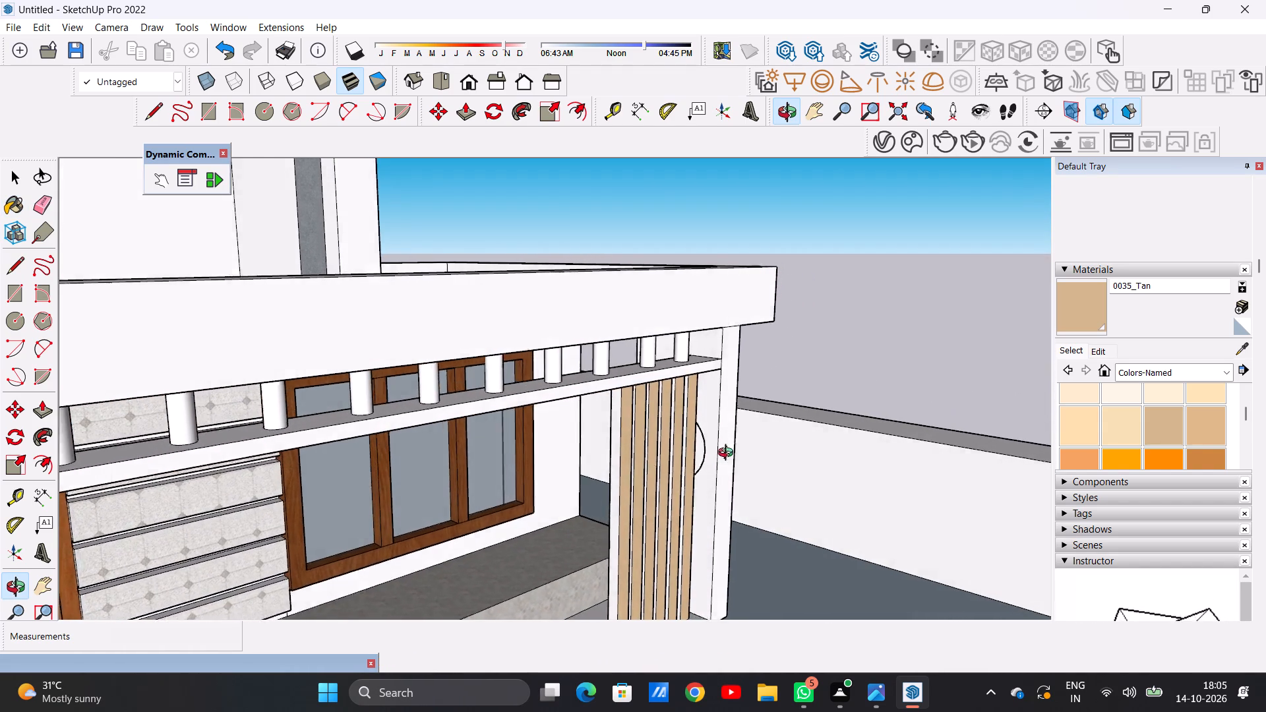
{"action": "middle_click_drag", "start_coordinate": [729, 454], "coordinate": [735, 454]}
{"action": "scroll", "coordinate": [635, 462], "scroll_direction": "up", "scroll_amount": 10}
{"action": "left_click", "coordinate": [616, 446]}
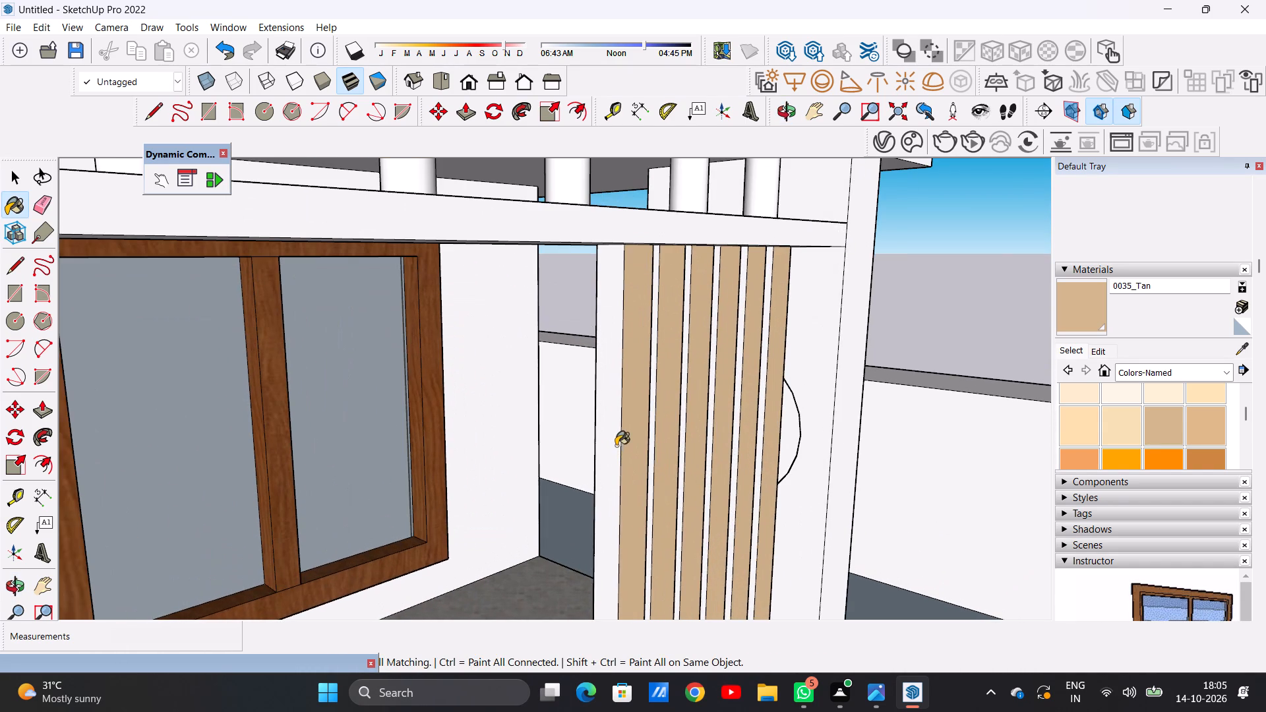
{"action": "scroll", "coordinate": [673, 434], "scroll_direction": "up", "scroll_amount": 11}
{"action": "left_click", "coordinate": [649, 430]}
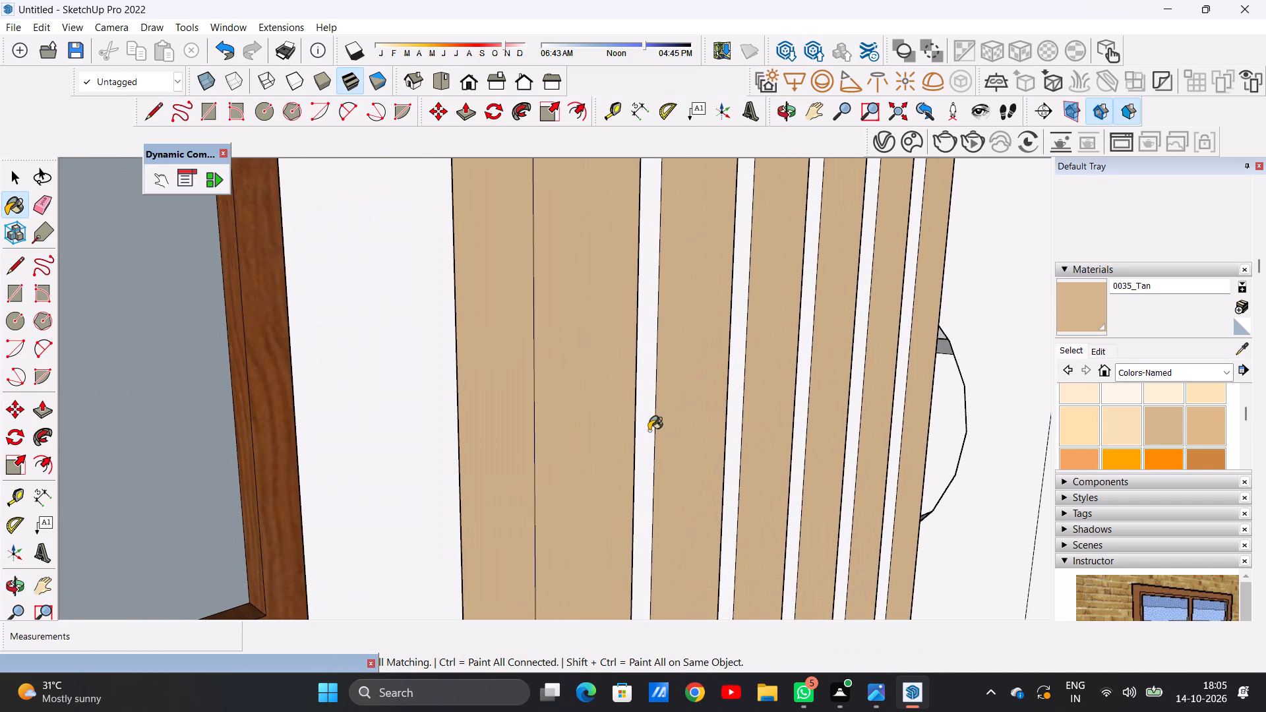
{"action": "left_click", "coordinate": [735, 426]}
{"action": "scroll", "coordinate": [558, 436], "scroll_direction": "down", "scroll_amount": 6}
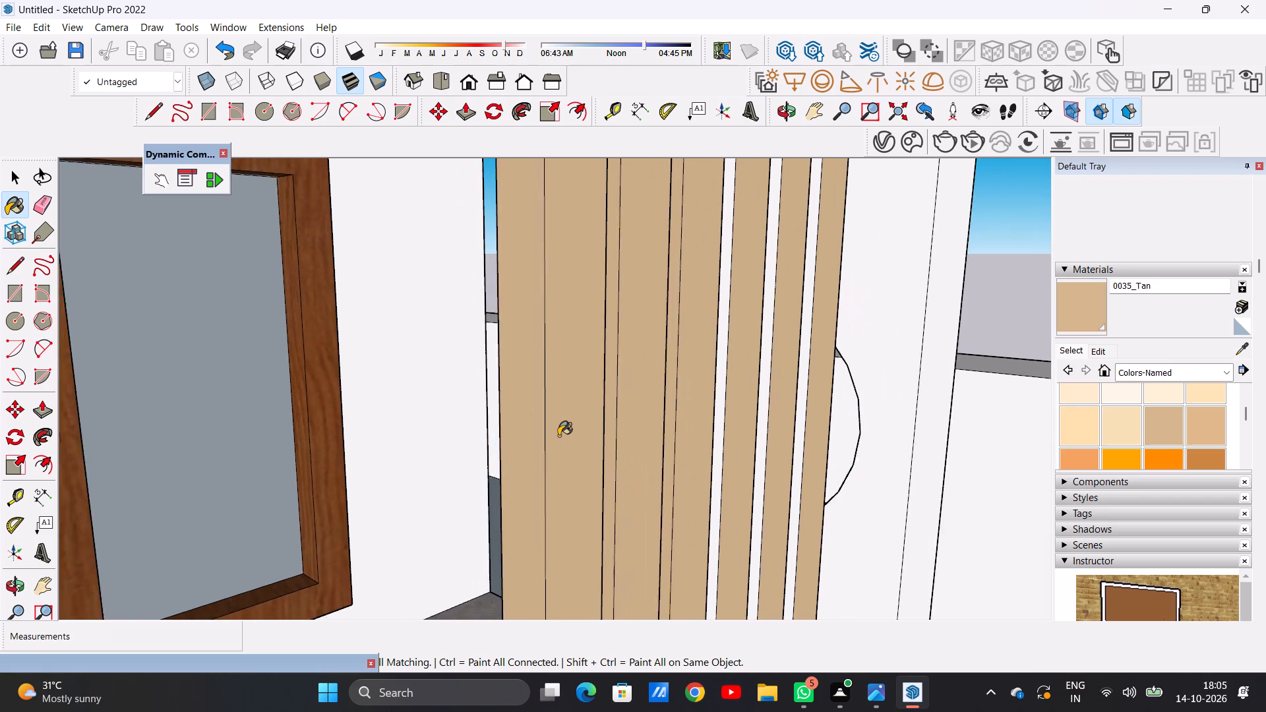
{"action": "scroll", "coordinate": [558, 436], "scroll_direction": "down", "scroll_amount": 11}
{"action": "scroll", "coordinate": [643, 388], "scroll_direction": "up", "scroll_amount": 18}
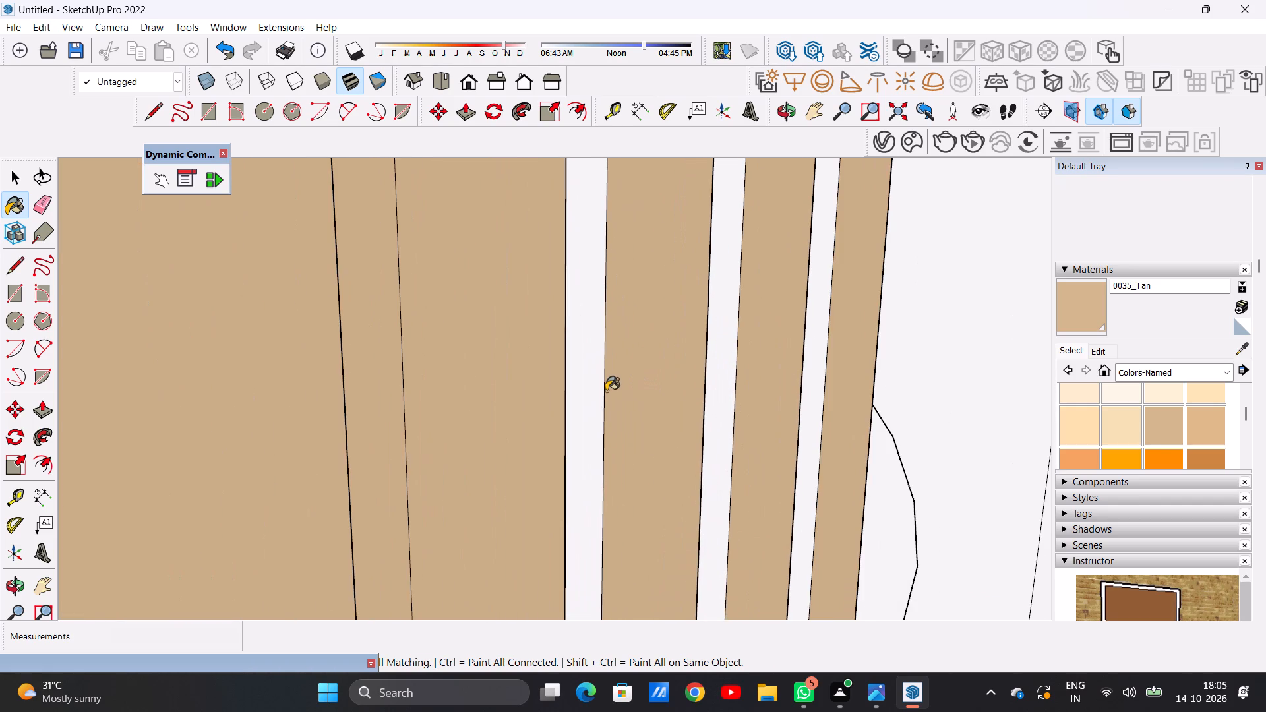
{"action": "left_click", "coordinate": [593, 396]}
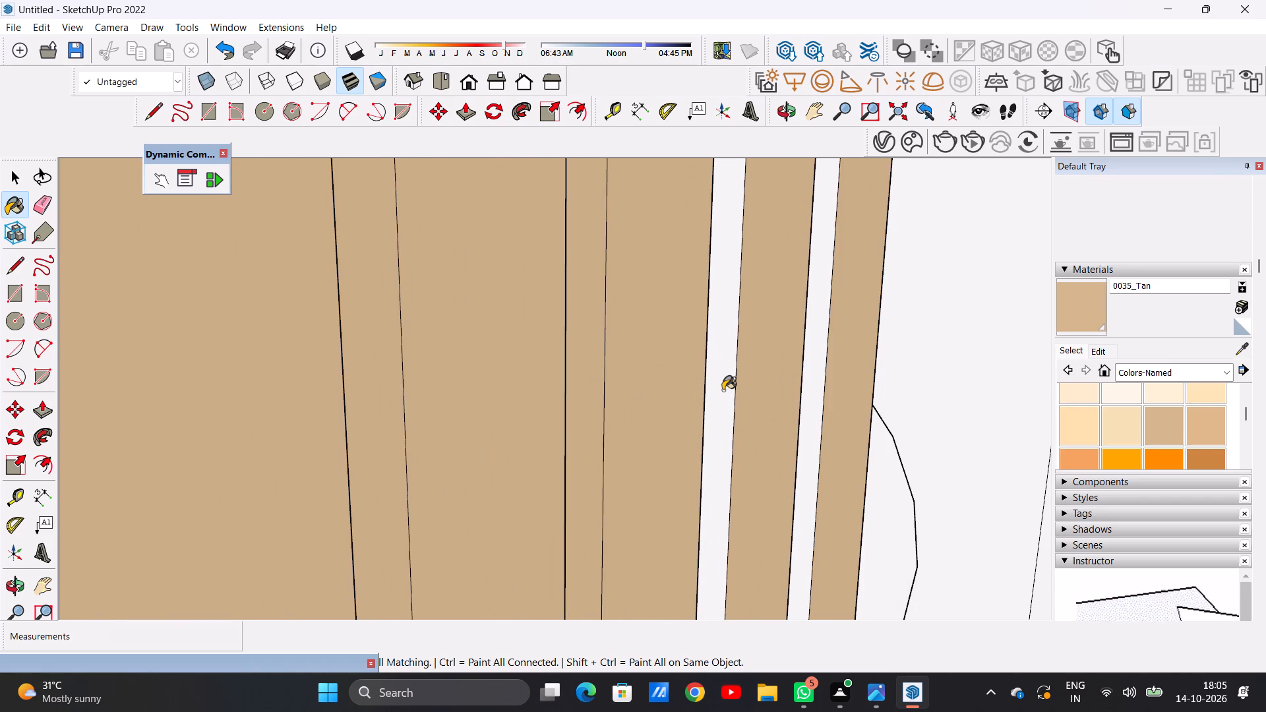
{"action": "left_click", "coordinate": [723, 390]}
{"action": "left_click", "coordinate": [817, 374]}
Paint the pillar-facing sides of the three porch slats nearest the pillar with 0035_Tan.
{"action": "scroll", "coordinate": [660, 399], "scroll_direction": "down", "scroll_amount": 2}
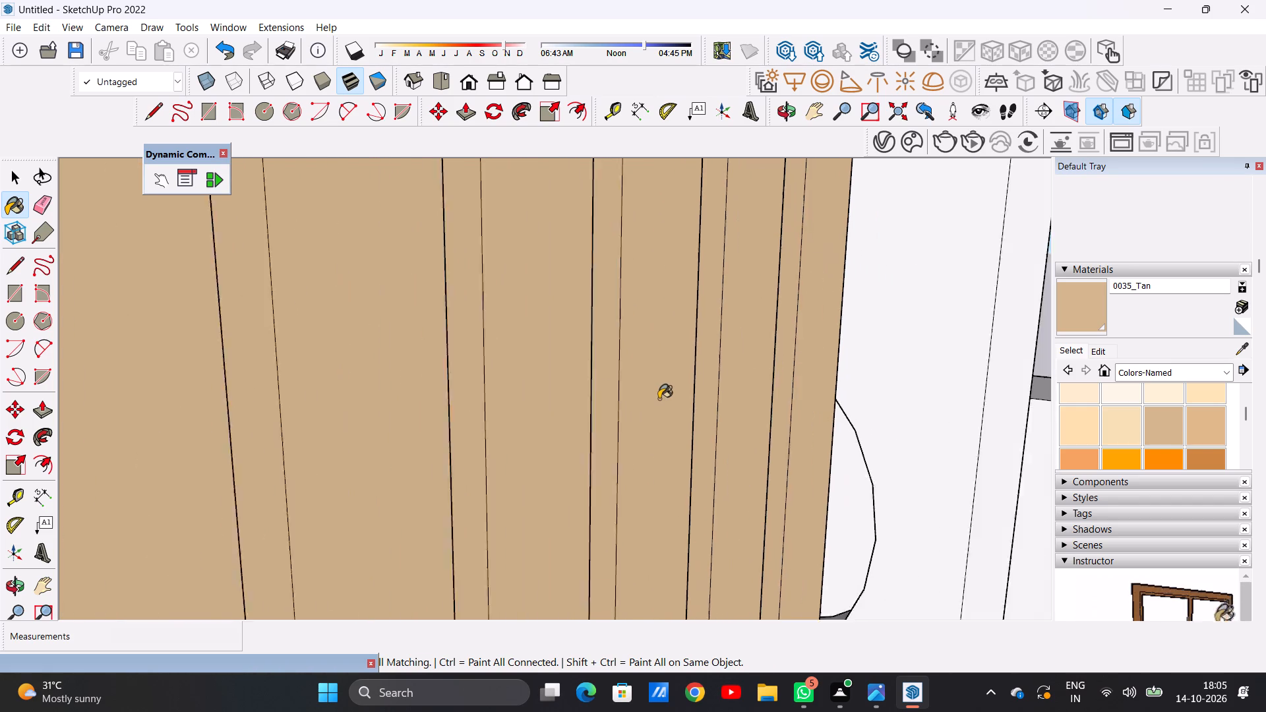
{"action": "scroll", "coordinate": [659, 399], "scroll_direction": "down", "scroll_amount": 18}
{"action": "middle_click_drag", "start_coordinate": [693, 406], "coordinate": [337, 387]}
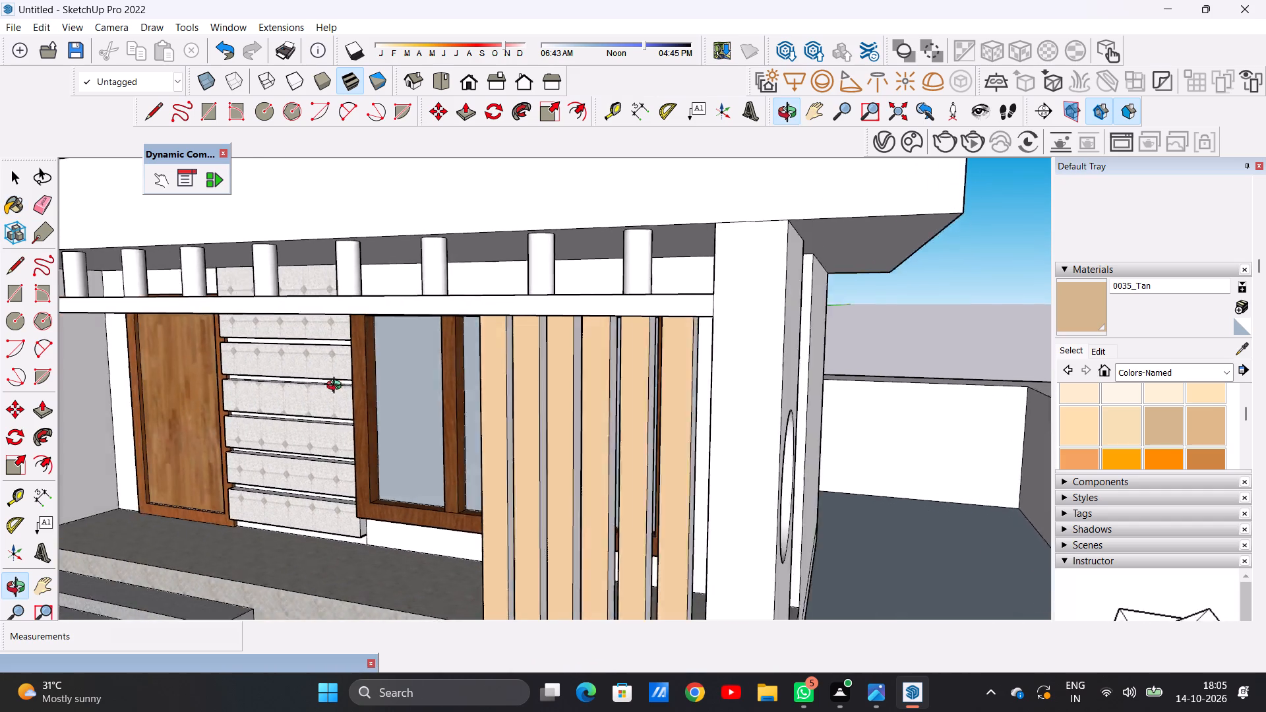
{"action": "middle_click_drag", "start_coordinate": [337, 387], "coordinate": [314, 389]}
{"action": "scroll", "coordinate": [677, 380], "scroll_direction": "down", "scroll_amount": 5}
{"action": "scroll", "coordinate": [678, 380], "scroll_direction": "up", "scroll_amount": 1}
{"action": "scroll", "coordinate": [678, 380], "scroll_direction": "down", "scroll_amount": 1}
{"action": "scroll", "coordinate": [678, 380], "scroll_direction": "up", "scroll_amount": 4}
{"action": "scroll", "coordinate": [678, 380], "scroll_direction": "down", "scroll_amount": 1}
{"action": "scroll", "coordinate": [679, 380], "scroll_direction": "up", "scroll_amount": 3}
{"action": "scroll", "coordinate": [679, 380], "scroll_direction": "down", "scroll_amount": 1}
{"action": "scroll", "coordinate": [679, 380], "scroll_direction": "up", "scroll_amount": 16}
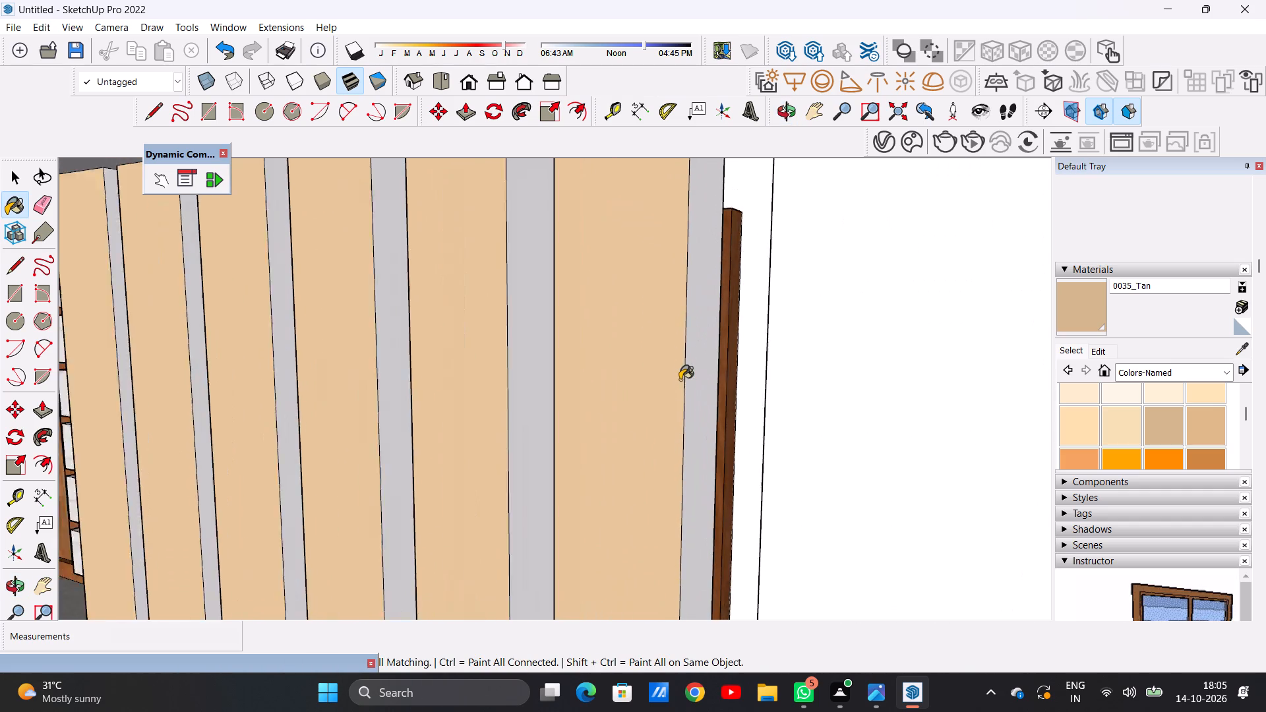
{"action": "left_click", "coordinate": [690, 368]}
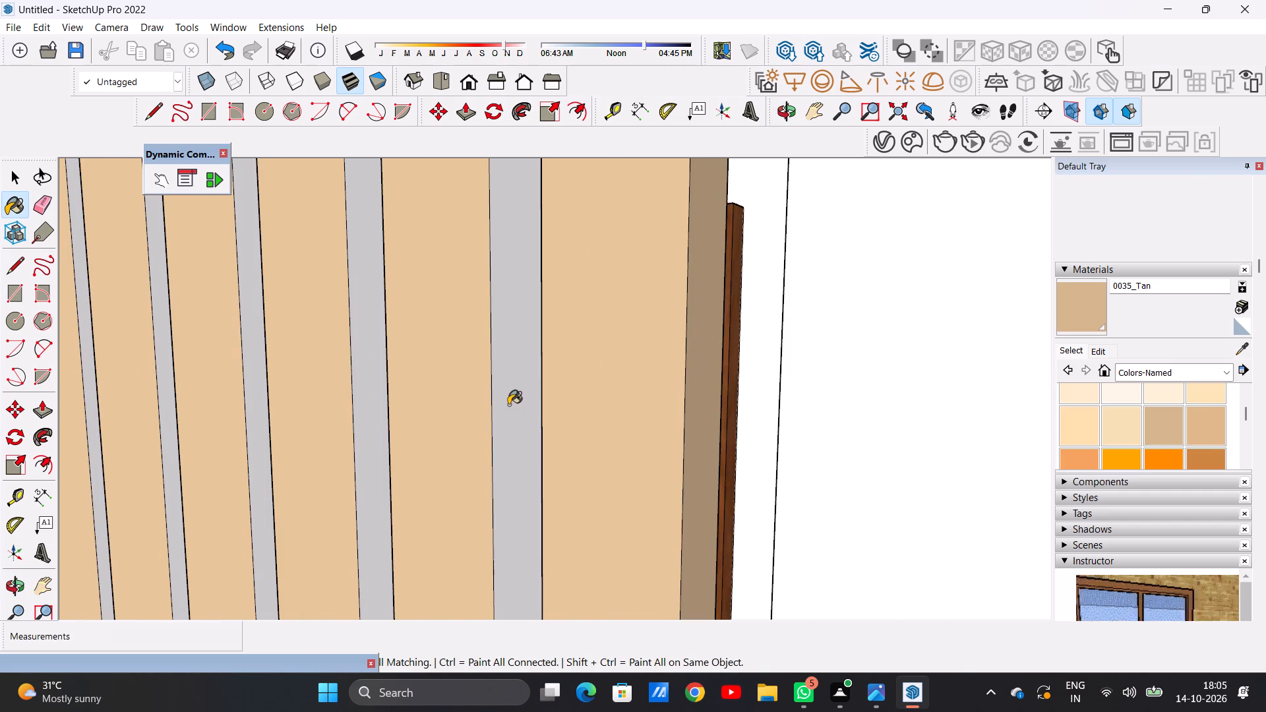
{"action": "left_click", "coordinate": [508, 405]}
{"action": "left_click", "coordinate": [363, 415]}
Paint the pillar-facing sides of the other three porch slats with 0035_Tan.
{"action": "scroll", "coordinate": [514, 417], "scroll_direction": "down", "scroll_amount": 10}
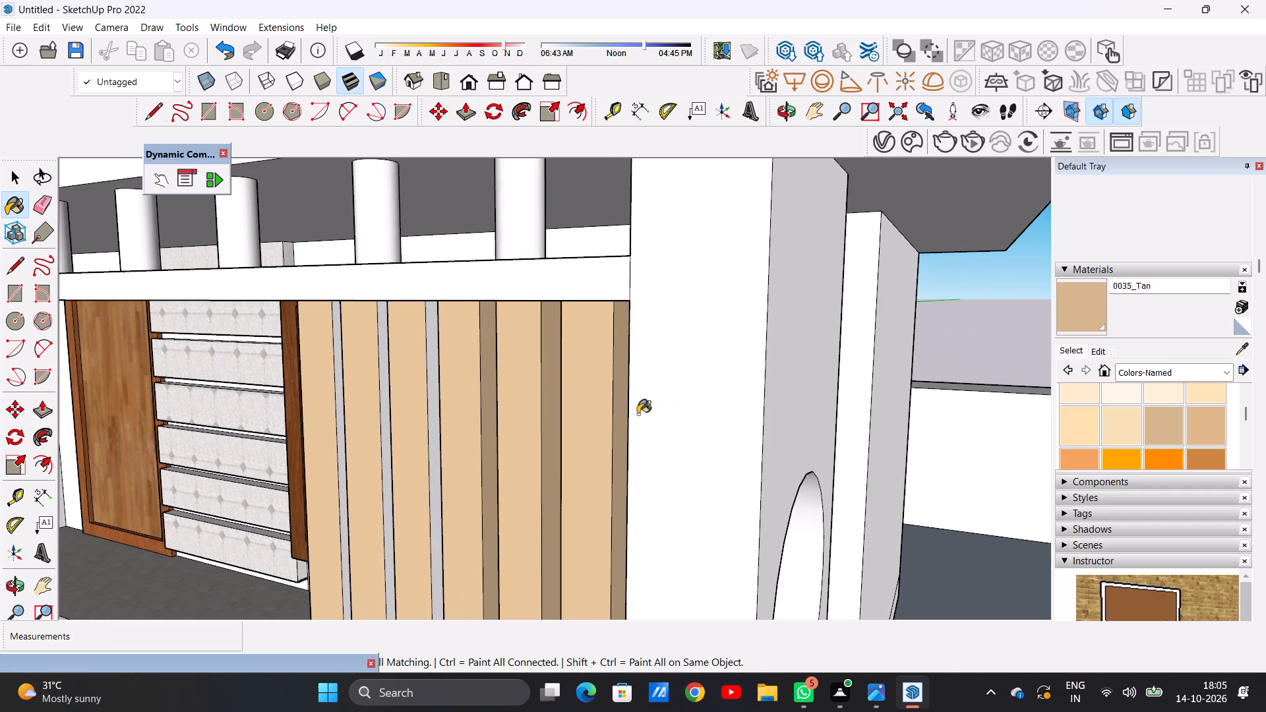
{"action": "scroll", "coordinate": [375, 362], "scroll_direction": "up", "scroll_amount": 12}
{"action": "left_click", "coordinate": [498, 349]}
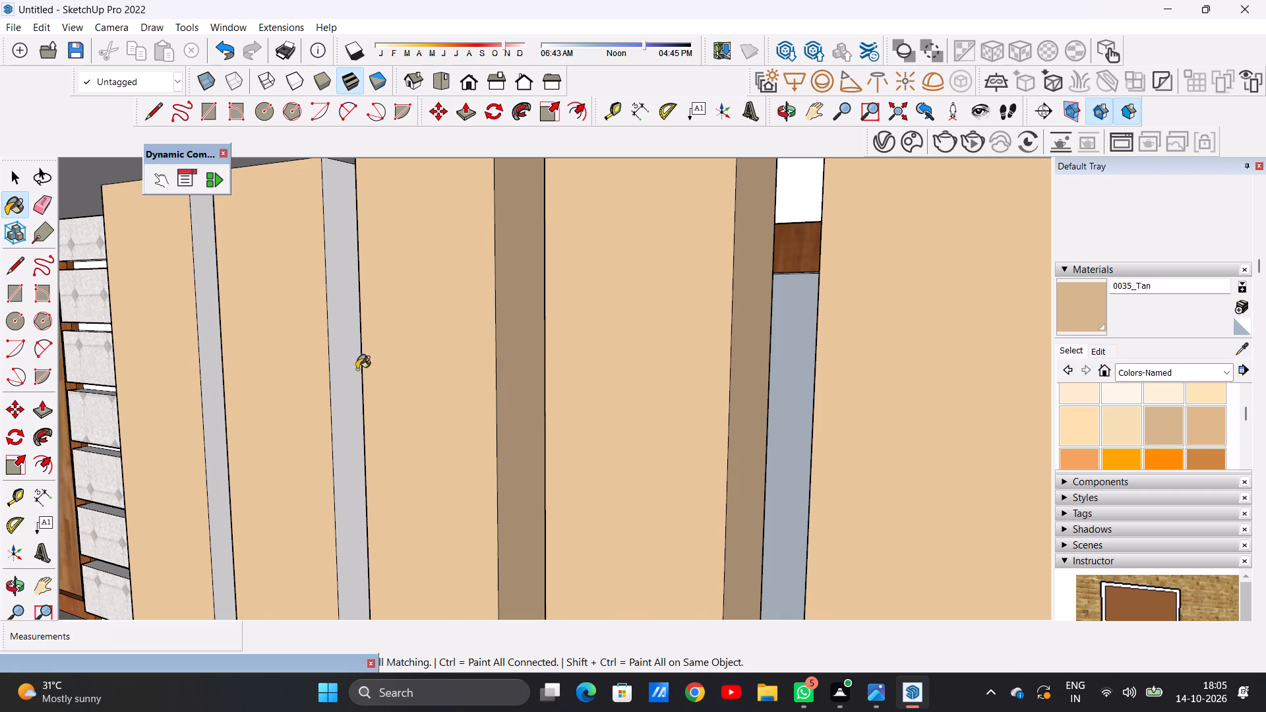
{"action": "left_click", "coordinate": [337, 374]}
{"action": "scroll", "coordinate": [751, 335], "scroll_direction": "down", "scroll_amount": 10}
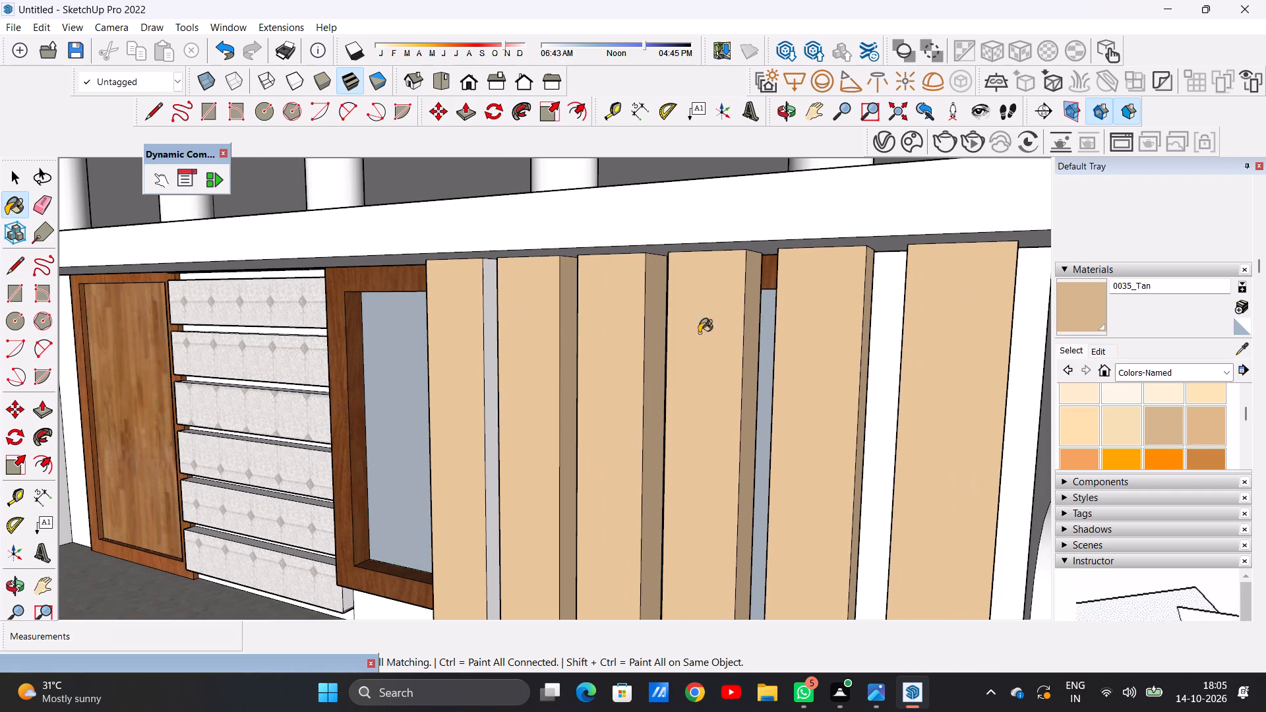
{"action": "scroll", "coordinate": [492, 345], "scroll_direction": "up", "scroll_amount": 11}
{"action": "left_click", "coordinate": [482, 345]}
Paint the back faces of the three porch slats nearest the entrance steps with 0035_Tan, working from inside the porch.
{"action": "scroll", "coordinate": [562, 384], "scroll_direction": "down", "scroll_amount": 8}
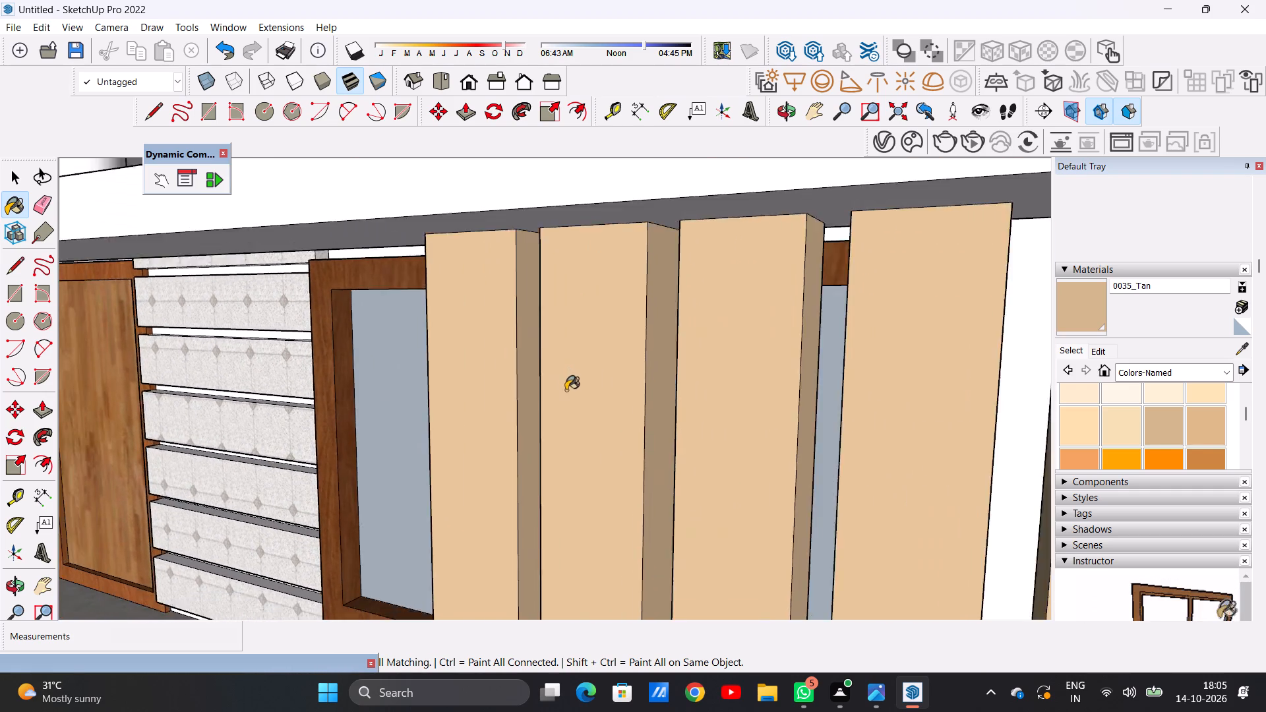
{"action": "scroll", "coordinate": [566, 390], "scroll_direction": "down", "scroll_amount": 19}
{"action": "middle_click_drag", "start_coordinate": [785, 398], "coordinate": [537, 421]}
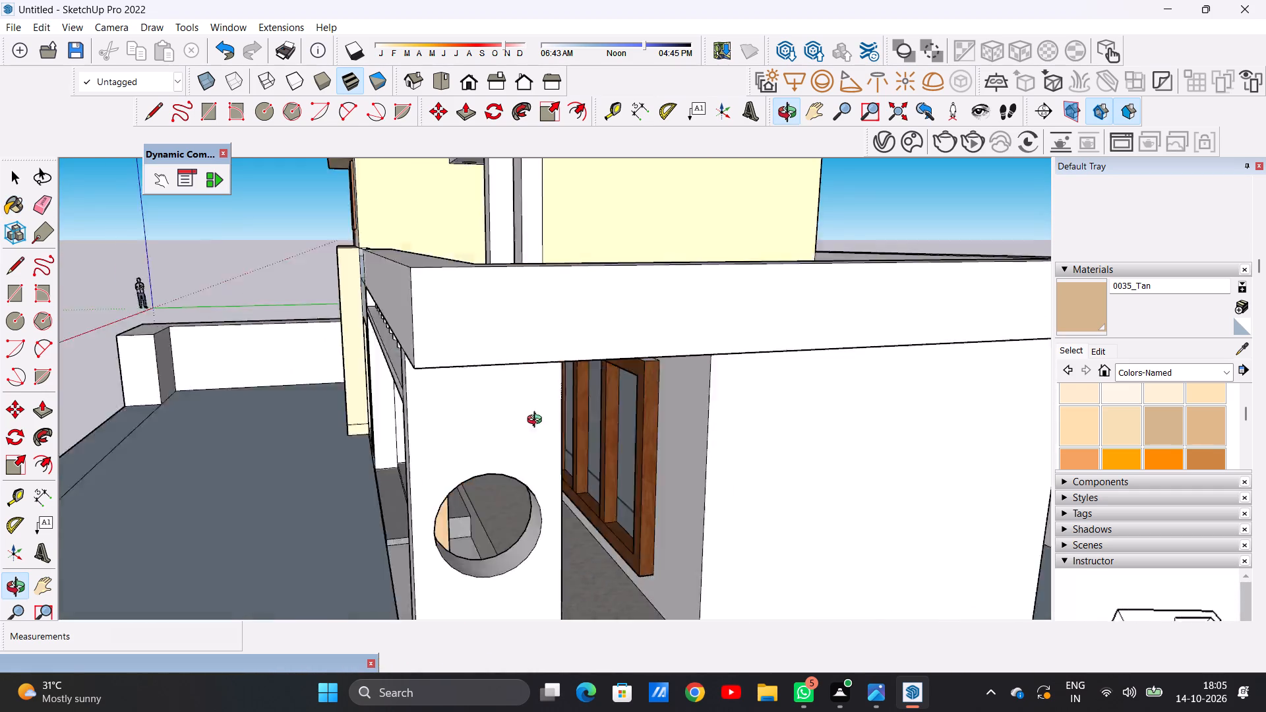
{"action": "middle_click_drag", "start_coordinate": [537, 421], "coordinate": [249, 430]}
{"action": "middle_click_drag", "start_coordinate": [286, 423], "coordinate": [348, 405]}
{"action": "scroll", "coordinate": [487, 367], "scroll_direction": "up", "scroll_amount": 10}
{"action": "scroll", "coordinate": [391, 380], "scroll_direction": "up", "scroll_amount": 6}
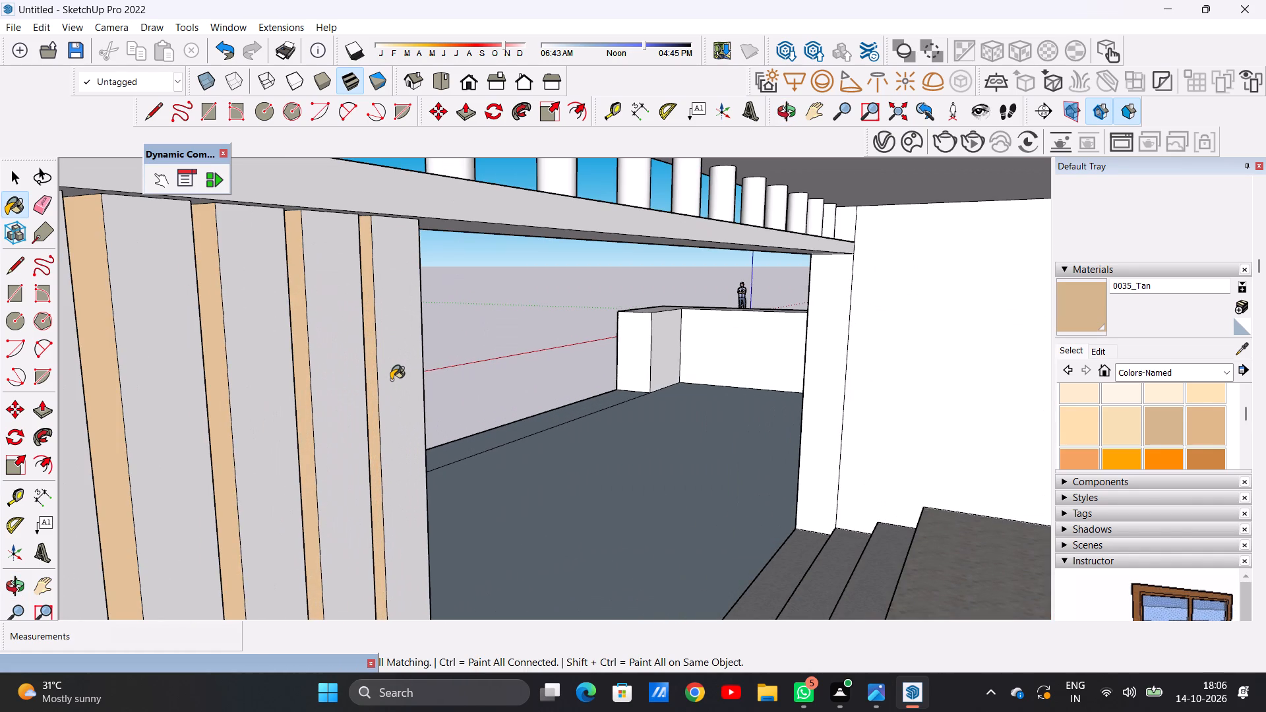
{"action": "left_click", "coordinate": [395, 374]}
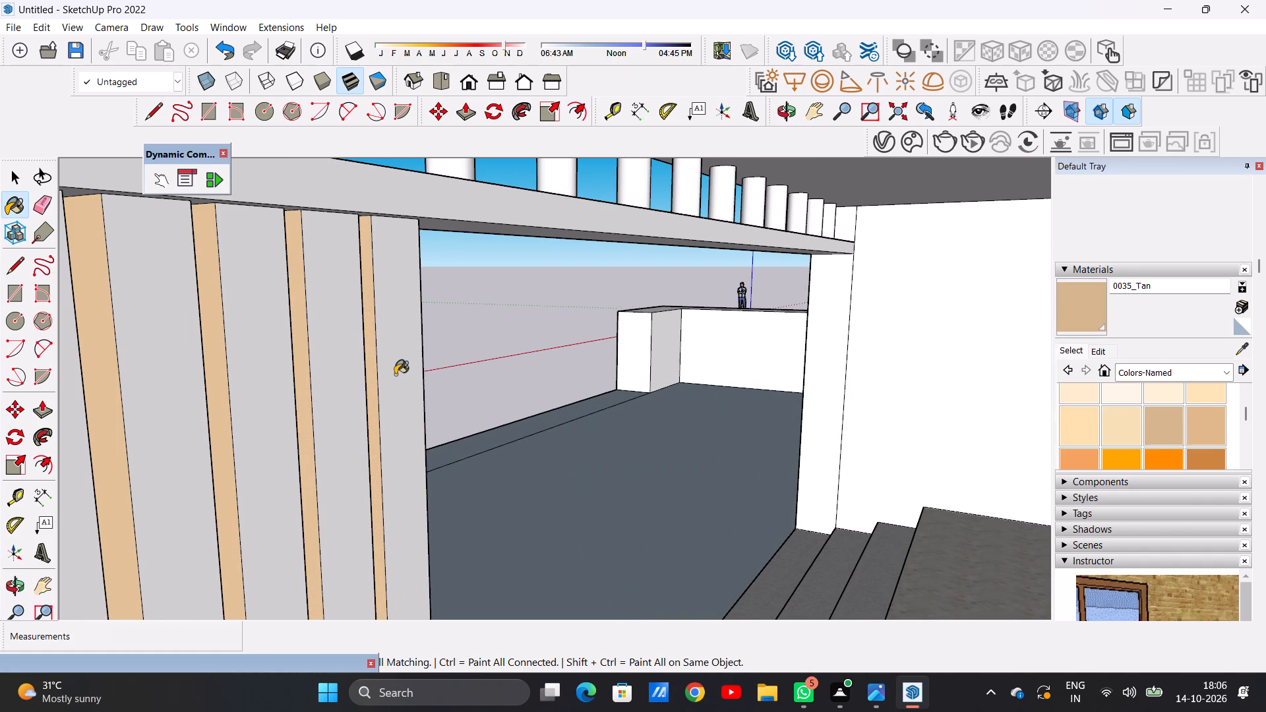
{"action": "left_click", "coordinate": [341, 380]}
{"action": "left_click", "coordinate": [255, 409]}
Paint the back faces of the remaining porch slats, those nearest the pillar with the round opening, with 0035_Tan.
{"action": "scroll", "coordinate": [457, 353], "scroll_direction": "down", "scroll_amount": 3}
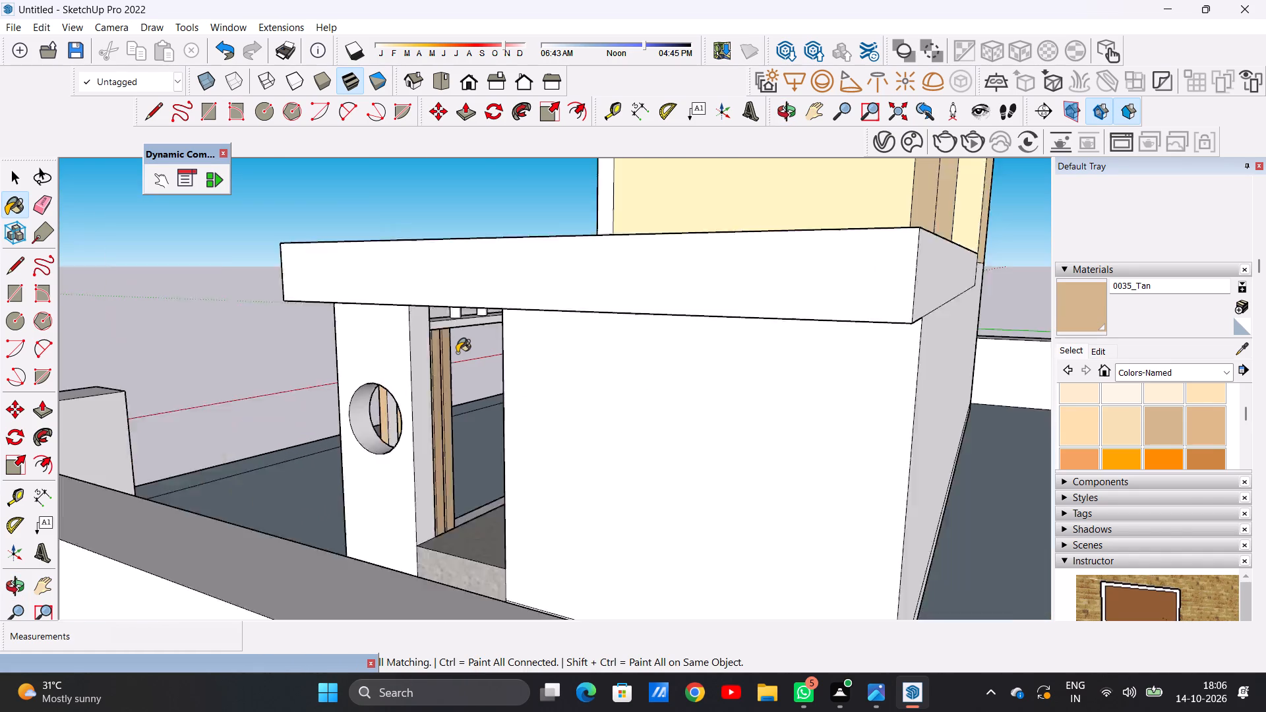
{"action": "scroll", "coordinate": [457, 353], "scroll_direction": "down", "scroll_amount": 1}
{"action": "scroll", "coordinate": [440, 378], "scroll_direction": "up", "scroll_amount": 12}
{"action": "middle_click_drag", "start_coordinate": [501, 366], "coordinate": [491, 368]}
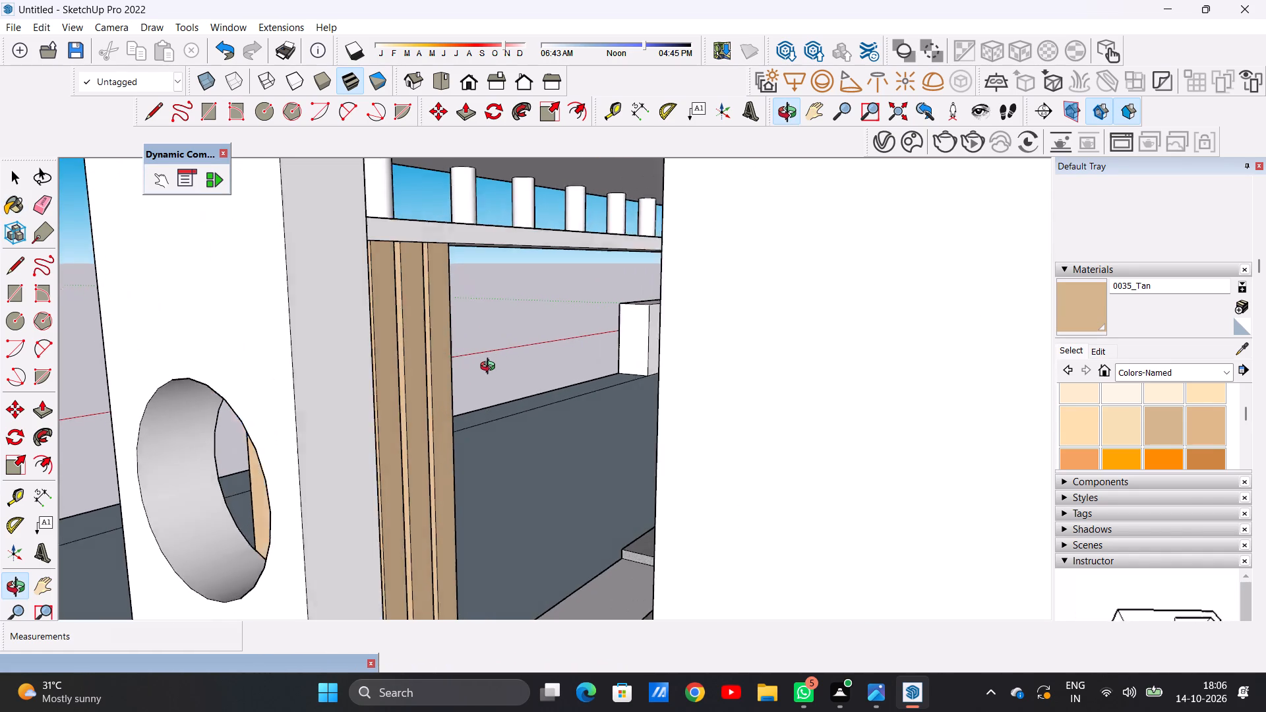
{"action": "middle_click_drag", "start_coordinate": [491, 368], "coordinate": [462, 371]}
{"action": "scroll", "coordinate": [323, 365], "scroll_direction": "up", "scroll_amount": 5}
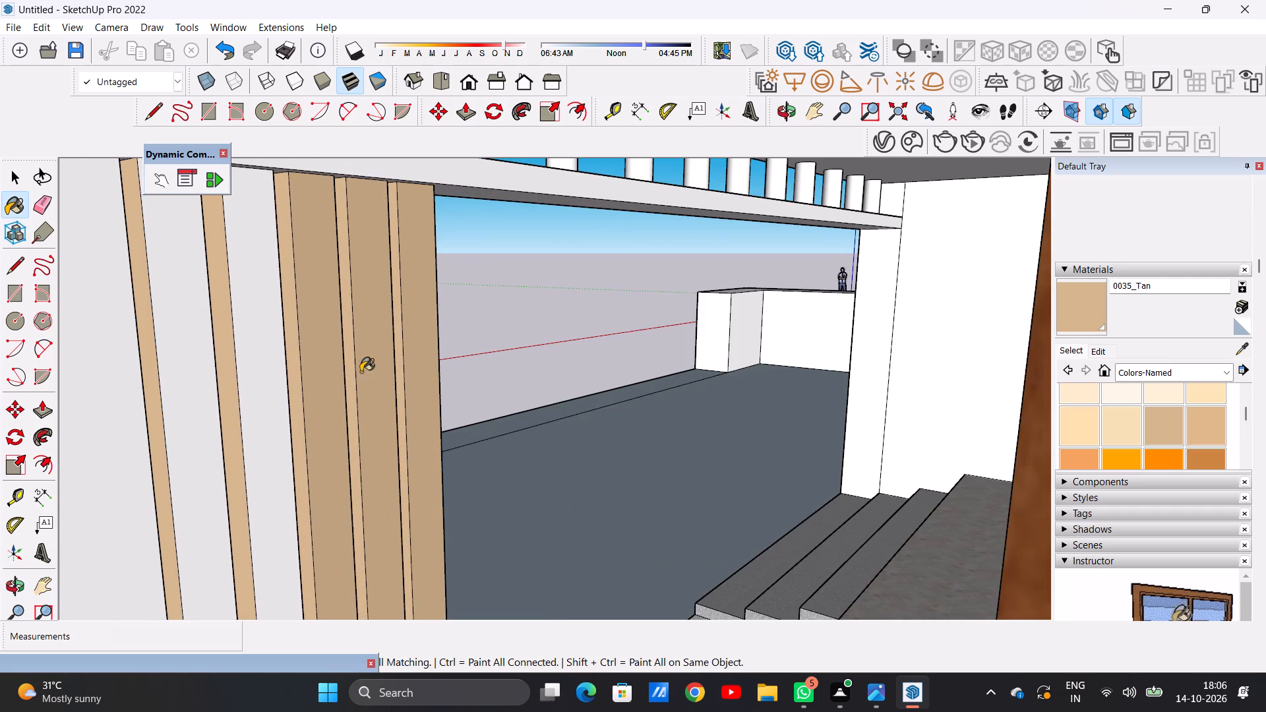
{"action": "scroll", "coordinate": [451, 377], "scroll_direction": "down", "scroll_amount": 12}
{"action": "middle_click_drag", "start_coordinate": [410, 374], "coordinate": [667, 377]}
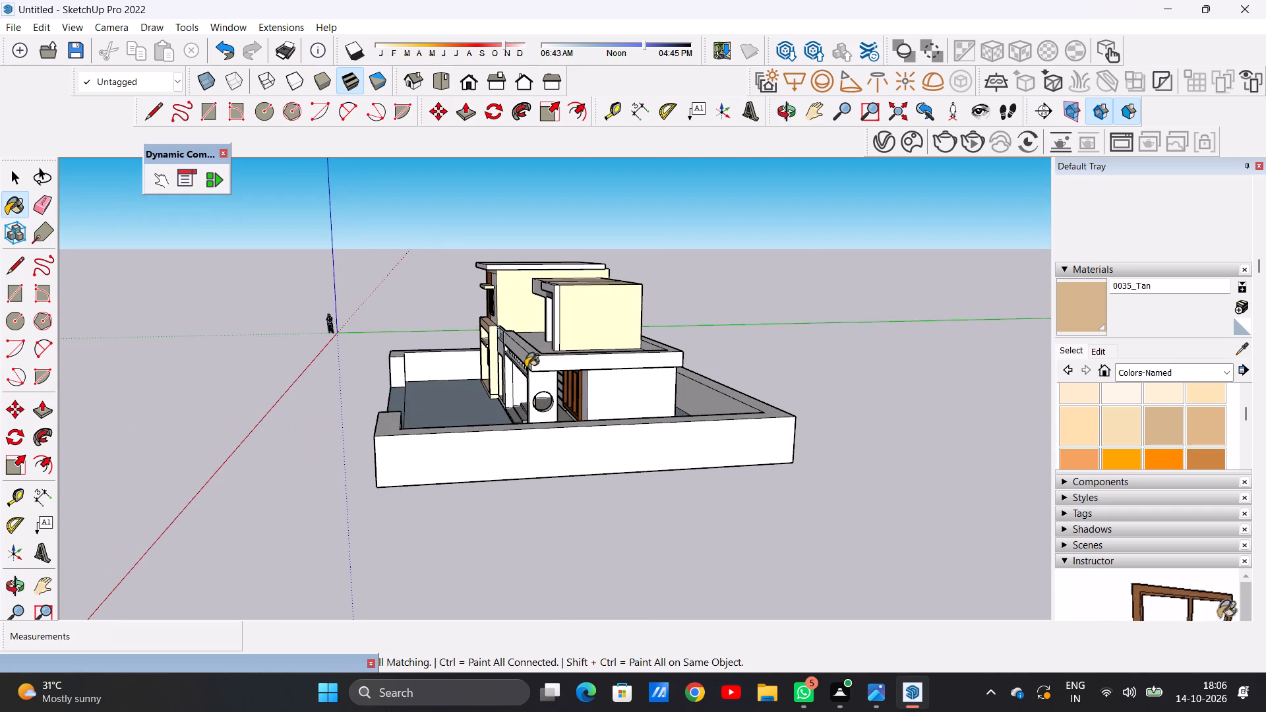
{"action": "middle_click_drag", "start_coordinate": [526, 367], "coordinate": [855, 384]}
{"action": "middle_click_drag", "start_coordinate": [557, 388], "coordinate": [706, 406]}
{"action": "scroll", "coordinate": [574, 406], "scroll_direction": "up", "scroll_amount": 3}
{"action": "scroll", "coordinate": [574, 406], "scroll_direction": "down", "scroll_amount": 1}
{"action": "scroll", "coordinate": [574, 406], "scroll_direction": "up", "scroll_amount": 8}
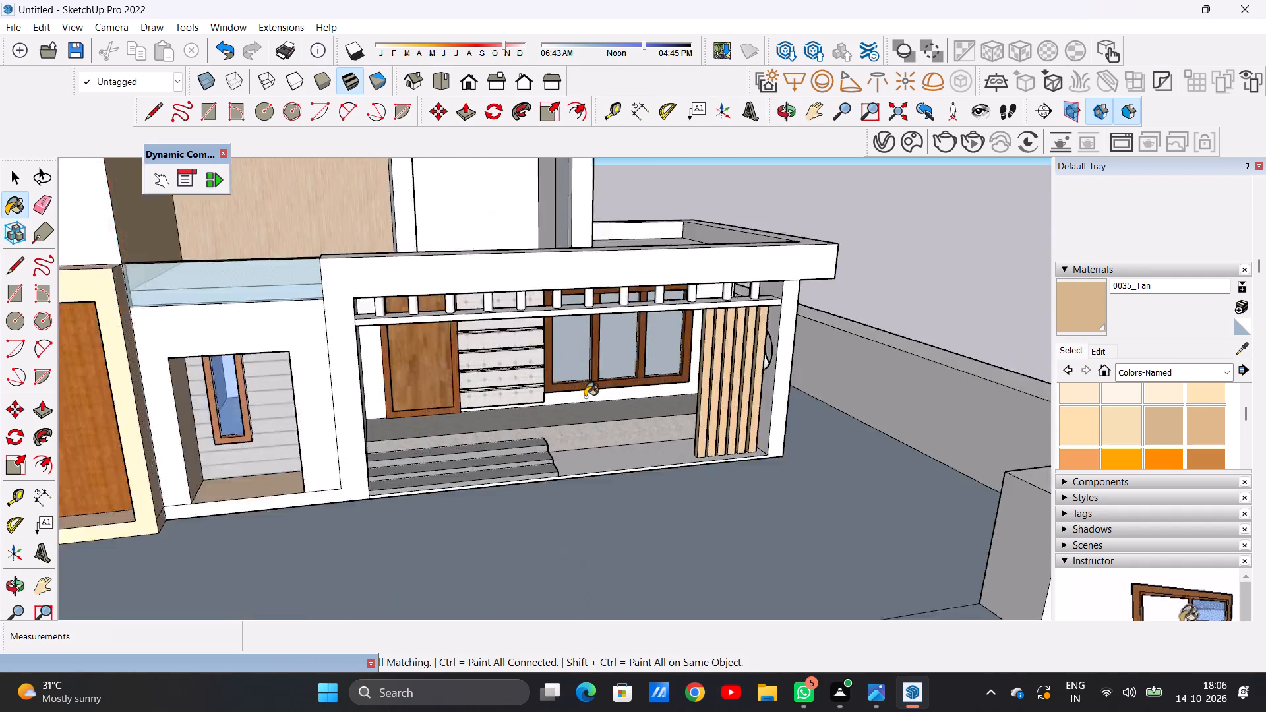
{"action": "scroll", "coordinate": [585, 397], "scroll_direction": "up", "scroll_amount": 7}
{"action": "middle_click_drag", "start_coordinate": [582, 380], "coordinate": [814, 398]}
{"action": "scroll", "coordinate": [798, 322], "scroll_direction": "up", "scroll_amount": 6}
{"action": "scroll", "coordinate": [797, 321], "scroll_direction": "down", "scroll_amount": 1}
{"action": "scroll", "coordinate": [795, 320], "scroll_direction": "up", "scroll_amount": 1}
{"action": "middle_click_drag", "start_coordinate": [756, 320], "coordinate": [886, 336]}
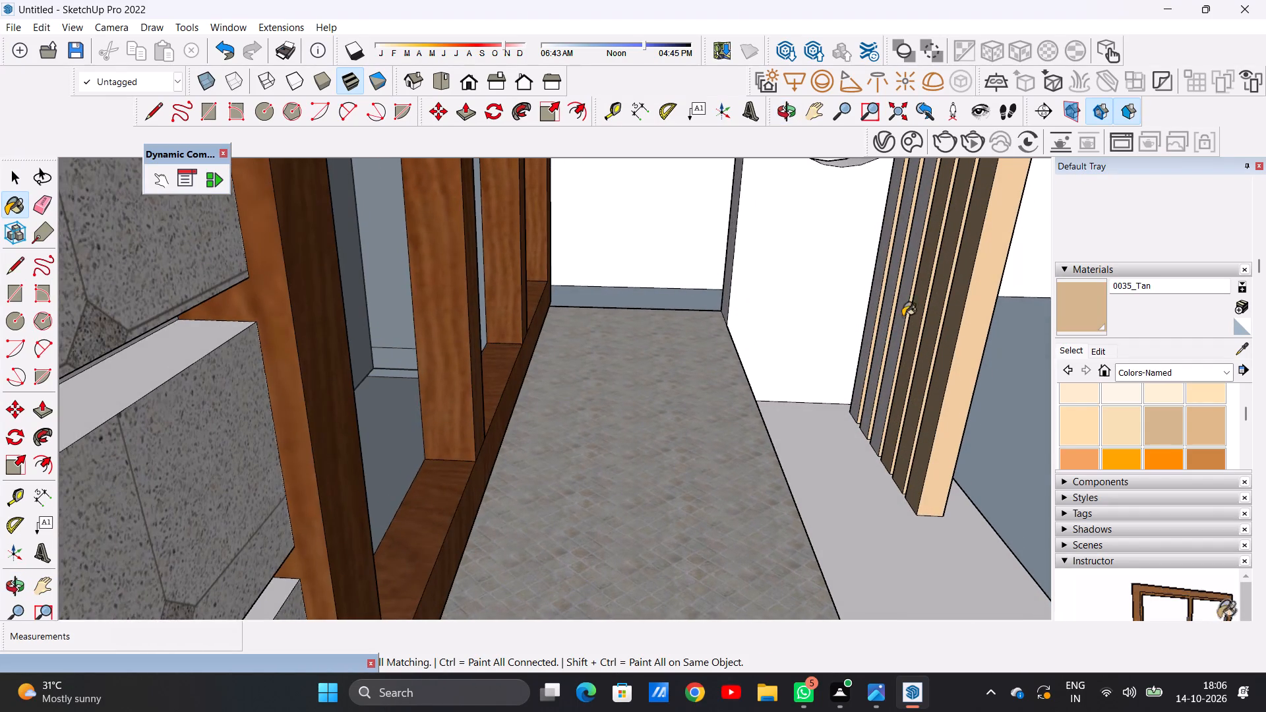
{"action": "scroll", "coordinate": [904, 310], "scroll_direction": "up", "scroll_amount": 12}
{"action": "scroll", "coordinate": [889, 307], "scroll_direction": "down", "scroll_amount": 1}
{"action": "scroll", "coordinate": [889, 307], "scroll_direction": "up", "scroll_amount": 4}
{"action": "left_click", "coordinate": [907, 330]}
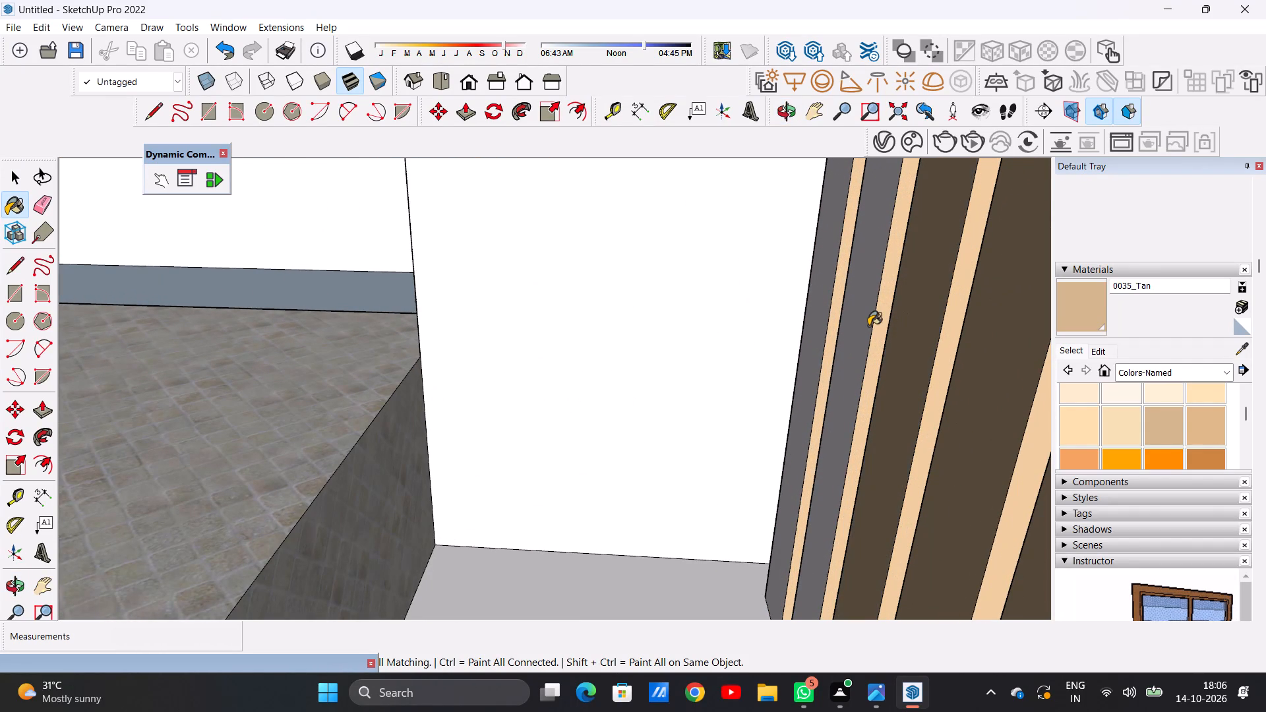
{"action": "left_click", "coordinate": [867, 326]}
{"action": "left_click", "coordinate": [816, 315]}
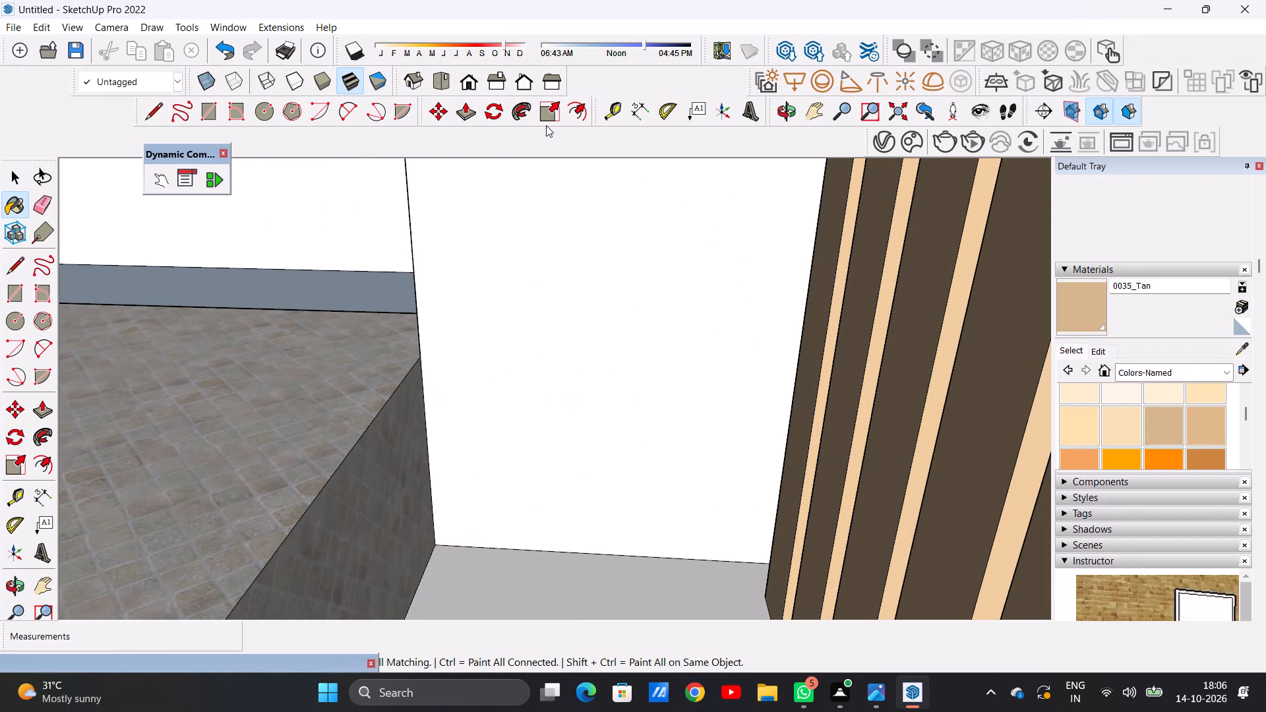
Inspect the slatted porch and villa exterior from the front, from above and at an angle.
{"action": "left_click", "coordinate": [460, 82]}
{"action": "scroll", "coordinate": [536, 355], "scroll_direction": "down", "scroll_amount": 11}
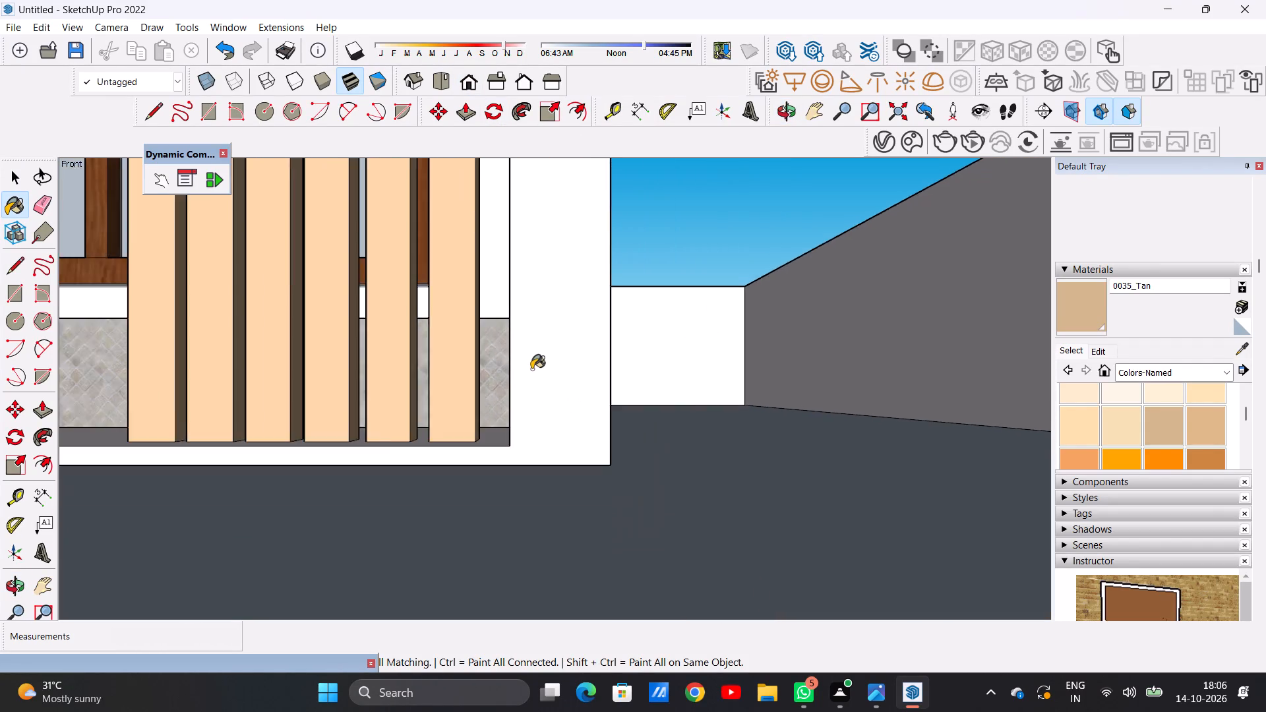
{"action": "scroll", "coordinate": [531, 369], "scroll_direction": "down", "scroll_amount": 11}
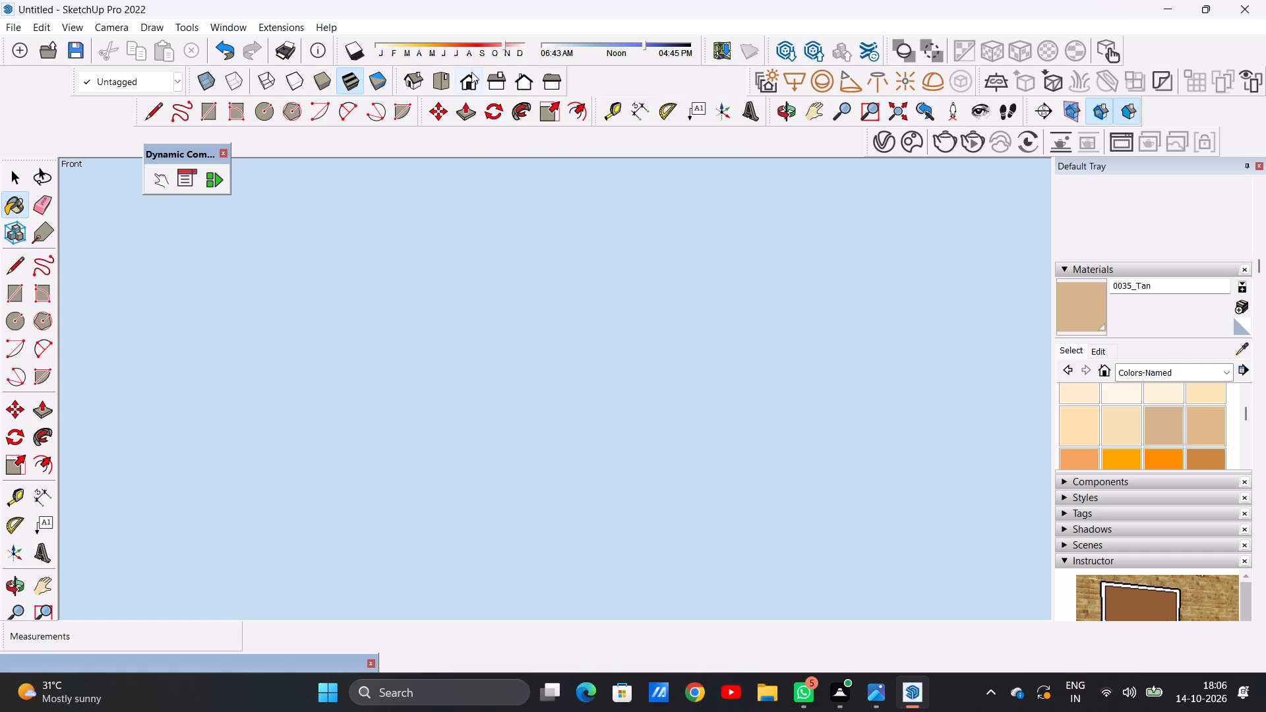
{"action": "left_click", "coordinate": [470, 74]}
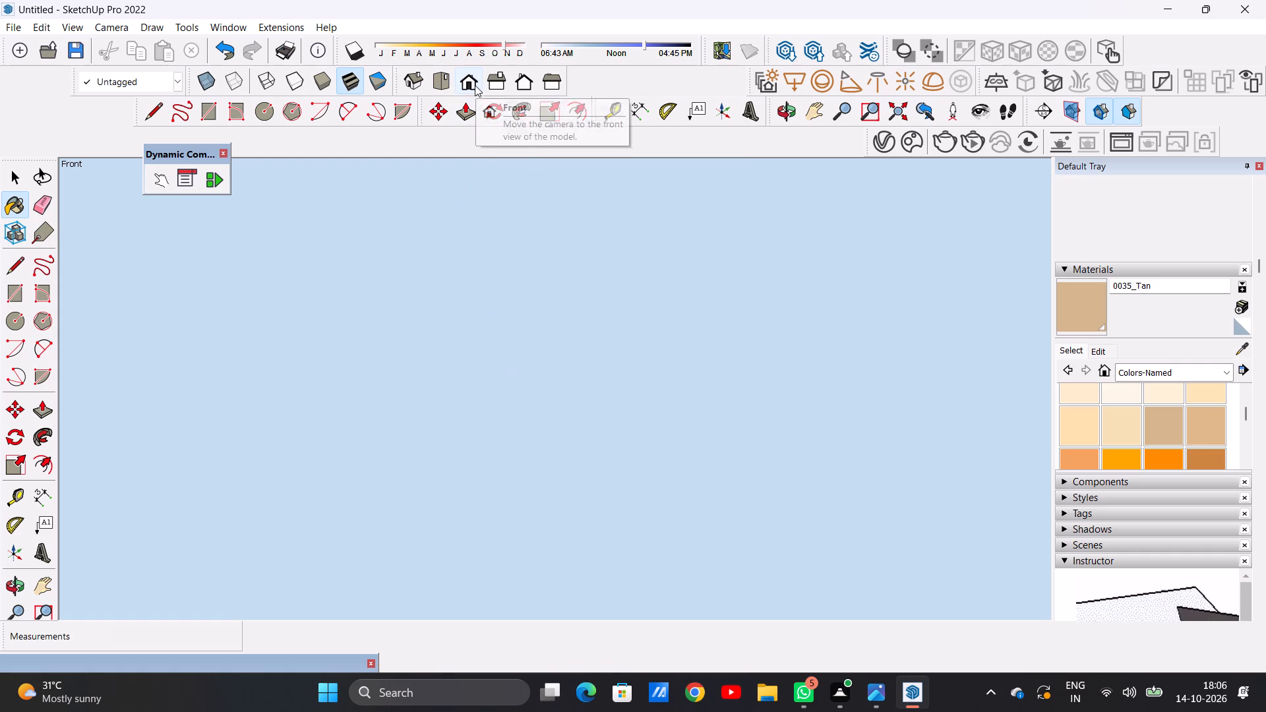
{"action": "left_click", "coordinate": [475, 85]}
{"action": "left_click", "coordinate": [437, 76]}
{"action": "scroll", "coordinate": [526, 435], "scroll_direction": "down", "scroll_amount": 1}
{"action": "scroll", "coordinate": [526, 443], "scroll_direction": "up", "scroll_amount": 1}
{"action": "scroll", "coordinate": [526, 447], "scroll_direction": "down", "scroll_amount": 10}
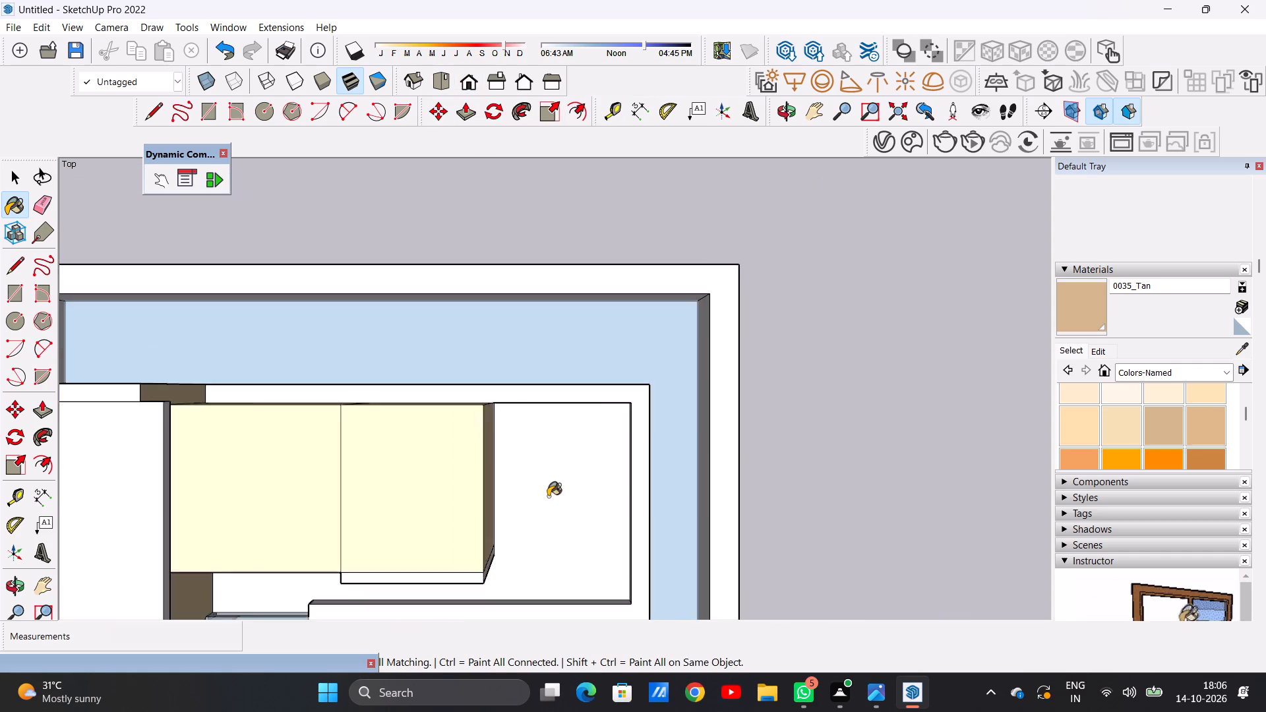
{"action": "scroll", "coordinate": [548, 496], "scroll_direction": "down", "scroll_amount": 7}
{"action": "scroll", "coordinate": [545, 479], "scroll_direction": "up", "scroll_amount": 4}
{"action": "scroll", "coordinate": [642, 373], "scroll_direction": "down", "scroll_amount": 10}
{"action": "scroll", "coordinate": [615, 464], "scroll_direction": "up", "scroll_amount": 4}
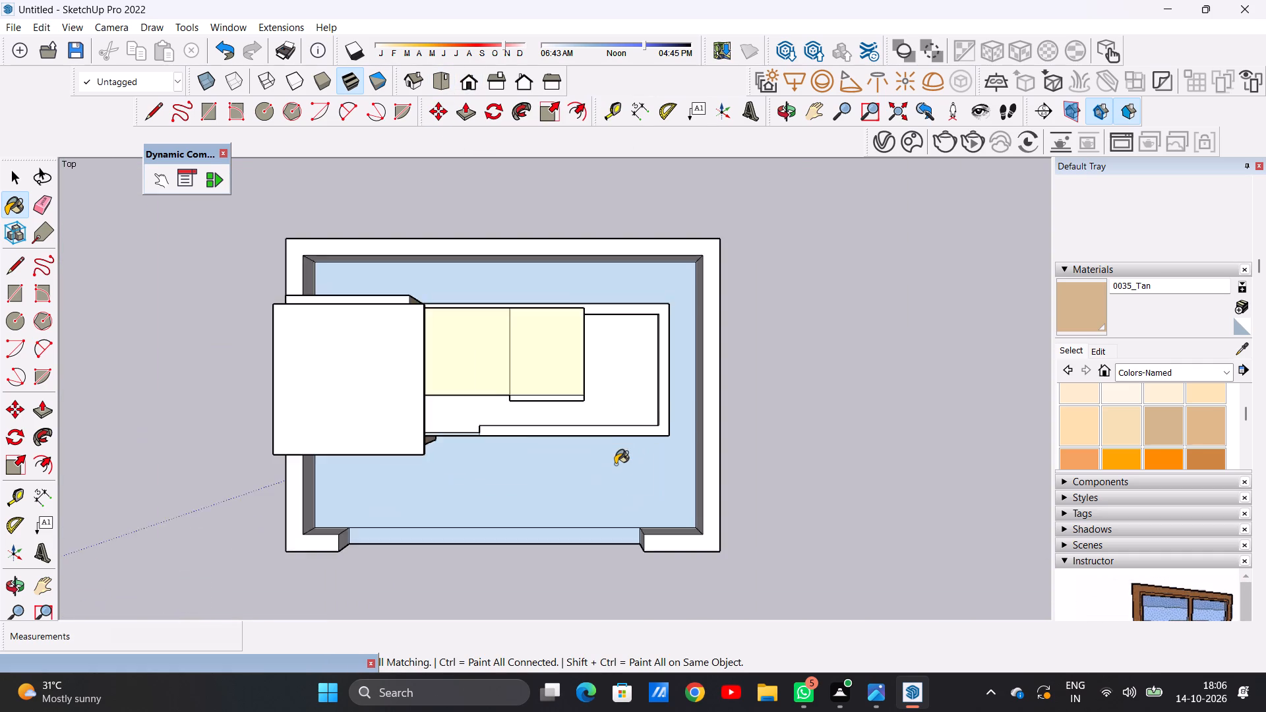
{"action": "scroll", "coordinate": [615, 464], "scroll_direction": "up", "scroll_amount": 9}
{"action": "middle_click_drag", "start_coordinate": [600, 490], "coordinate": [624, 285]}
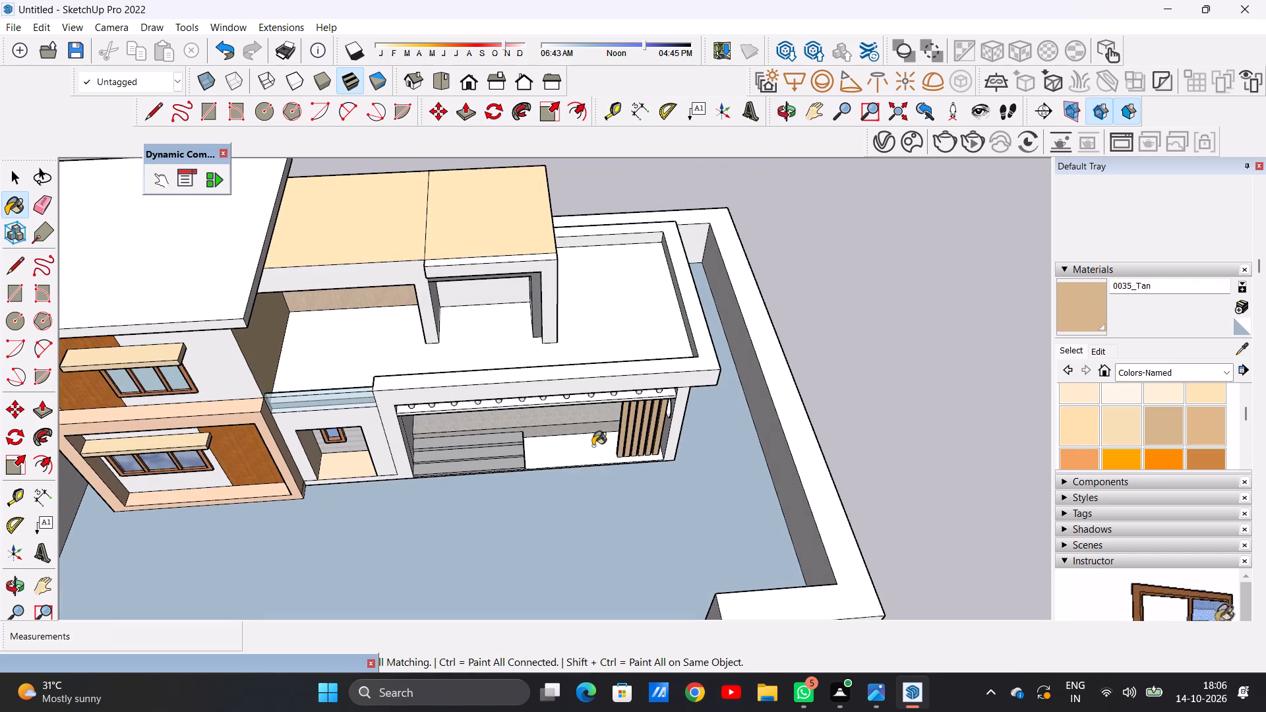
{"action": "middle_click_drag", "start_coordinate": [577, 392], "coordinate": [584, 282]}
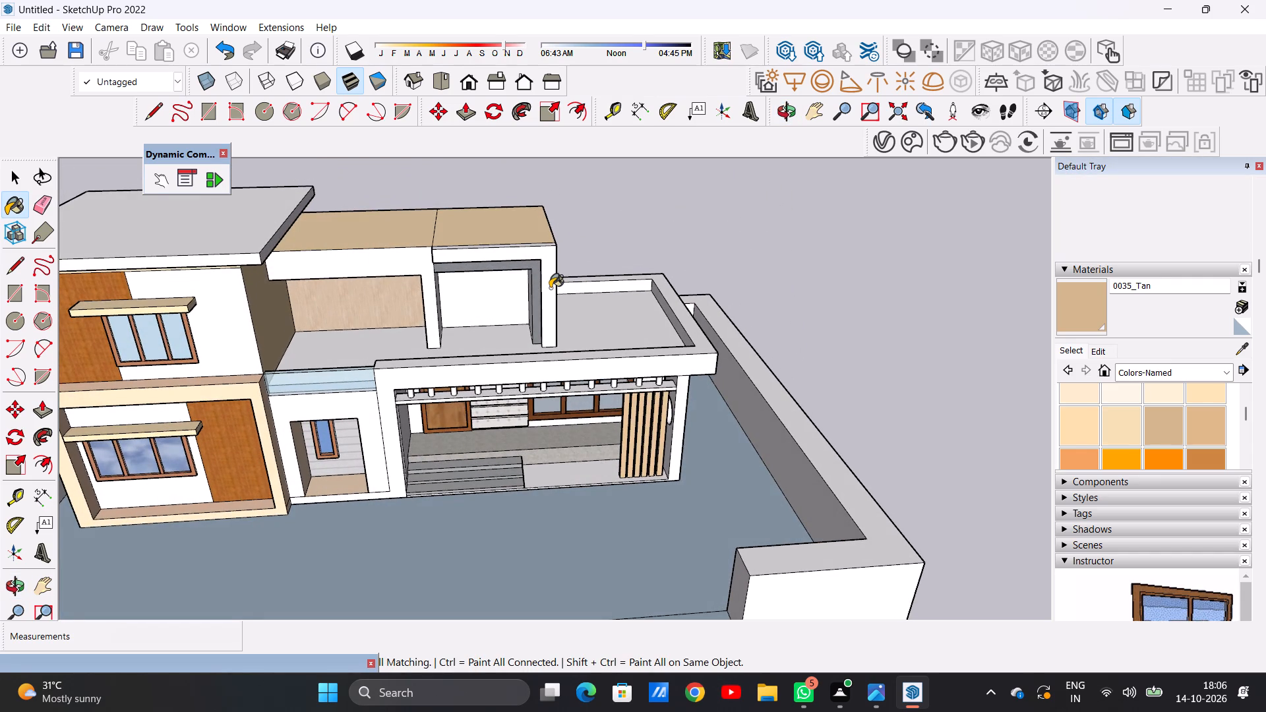
{"action": "scroll", "coordinate": [551, 293], "scroll_direction": "down", "scroll_amount": 3}
{"action": "middle_click_drag", "start_coordinate": [543, 445], "coordinate": [526, 328]}
{"action": "scroll", "coordinate": [620, 368], "scroll_direction": "up", "scroll_amount": 8}
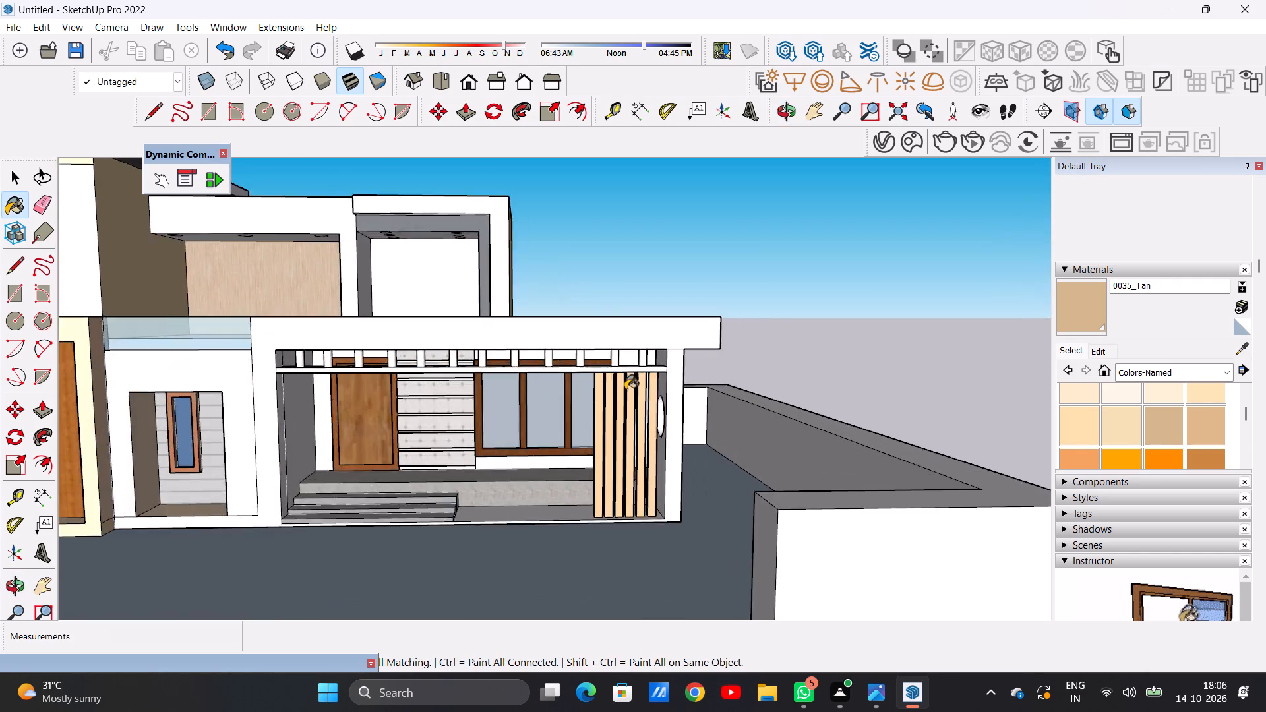
{"action": "scroll", "coordinate": [625, 390], "scroll_direction": "up", "scroll_amount": 6}
{"action": "key", "text": "space"}
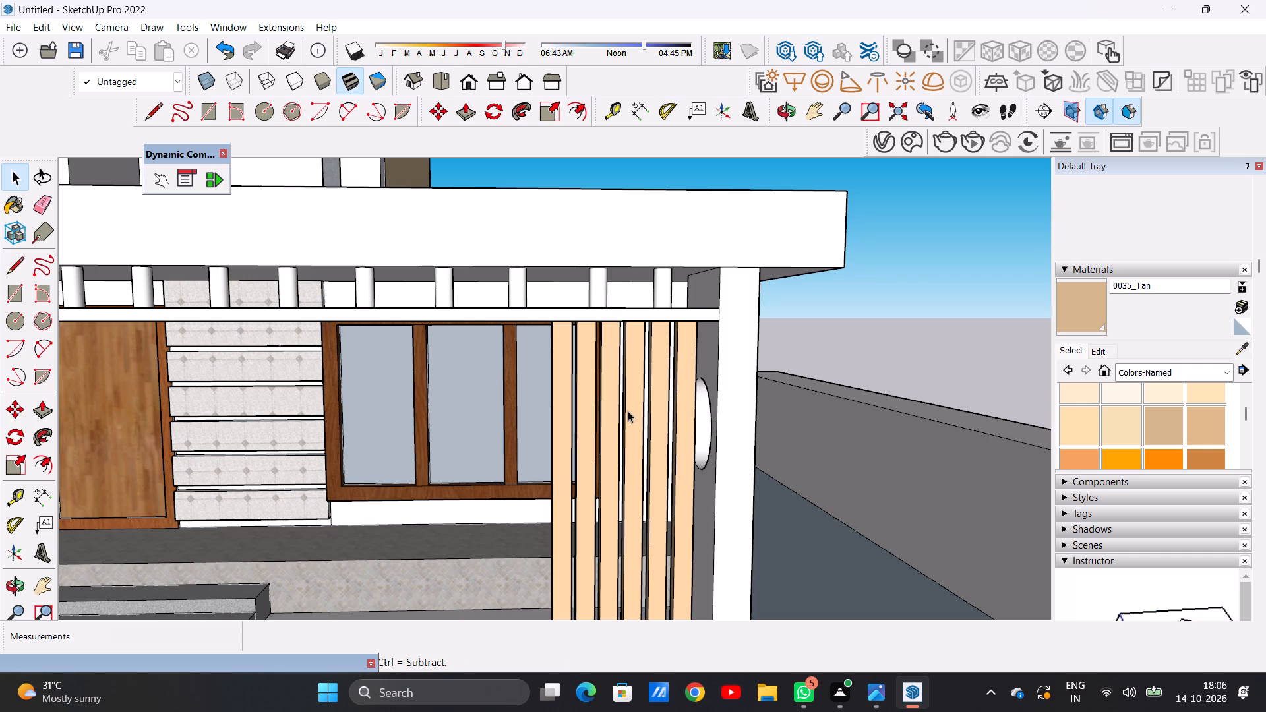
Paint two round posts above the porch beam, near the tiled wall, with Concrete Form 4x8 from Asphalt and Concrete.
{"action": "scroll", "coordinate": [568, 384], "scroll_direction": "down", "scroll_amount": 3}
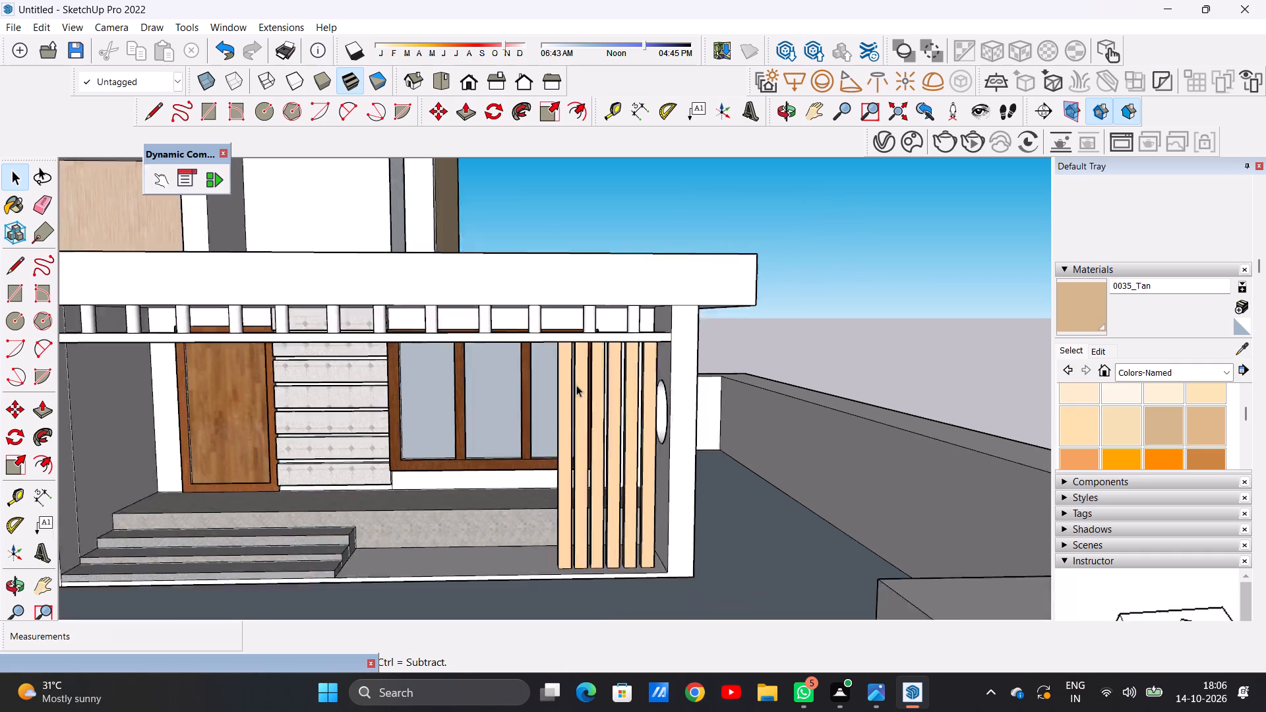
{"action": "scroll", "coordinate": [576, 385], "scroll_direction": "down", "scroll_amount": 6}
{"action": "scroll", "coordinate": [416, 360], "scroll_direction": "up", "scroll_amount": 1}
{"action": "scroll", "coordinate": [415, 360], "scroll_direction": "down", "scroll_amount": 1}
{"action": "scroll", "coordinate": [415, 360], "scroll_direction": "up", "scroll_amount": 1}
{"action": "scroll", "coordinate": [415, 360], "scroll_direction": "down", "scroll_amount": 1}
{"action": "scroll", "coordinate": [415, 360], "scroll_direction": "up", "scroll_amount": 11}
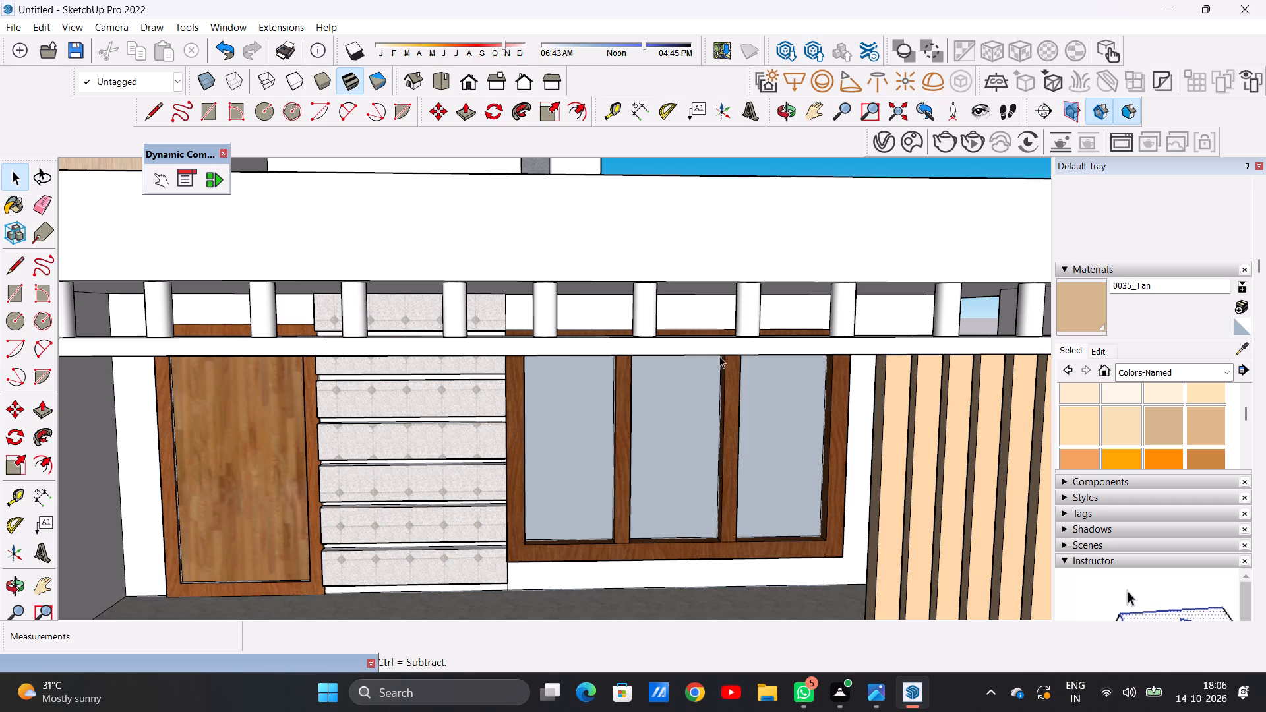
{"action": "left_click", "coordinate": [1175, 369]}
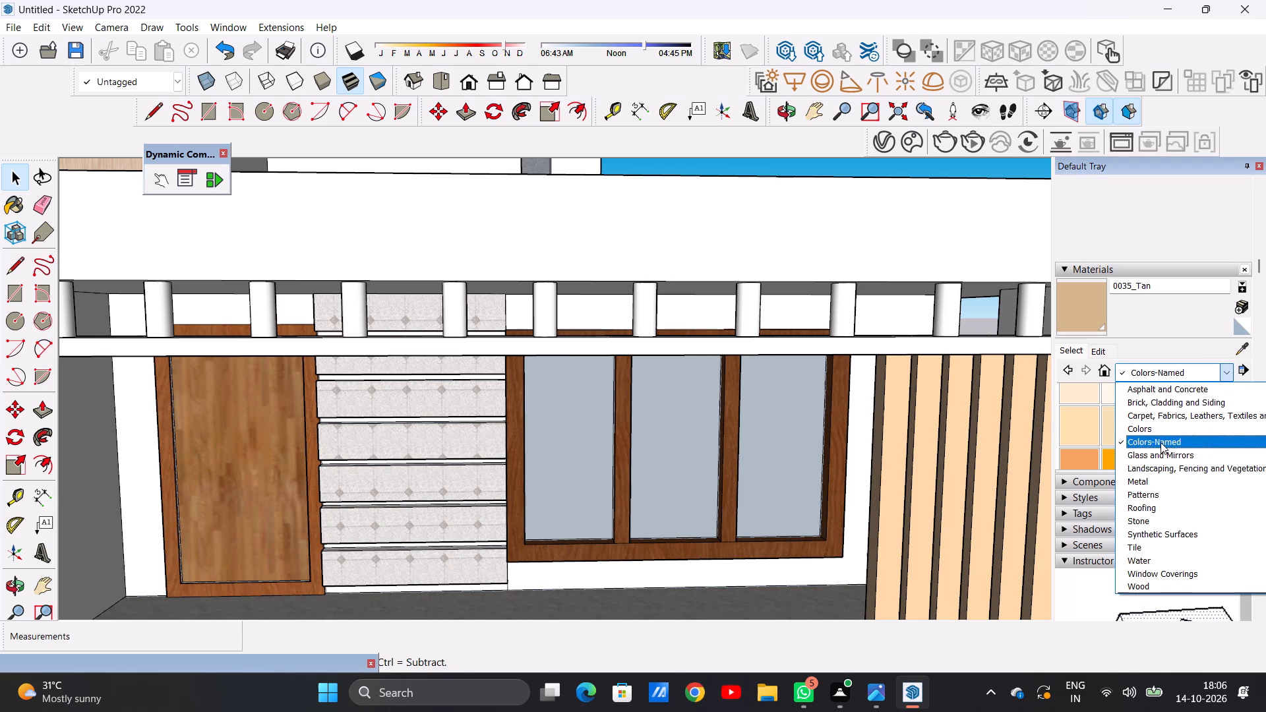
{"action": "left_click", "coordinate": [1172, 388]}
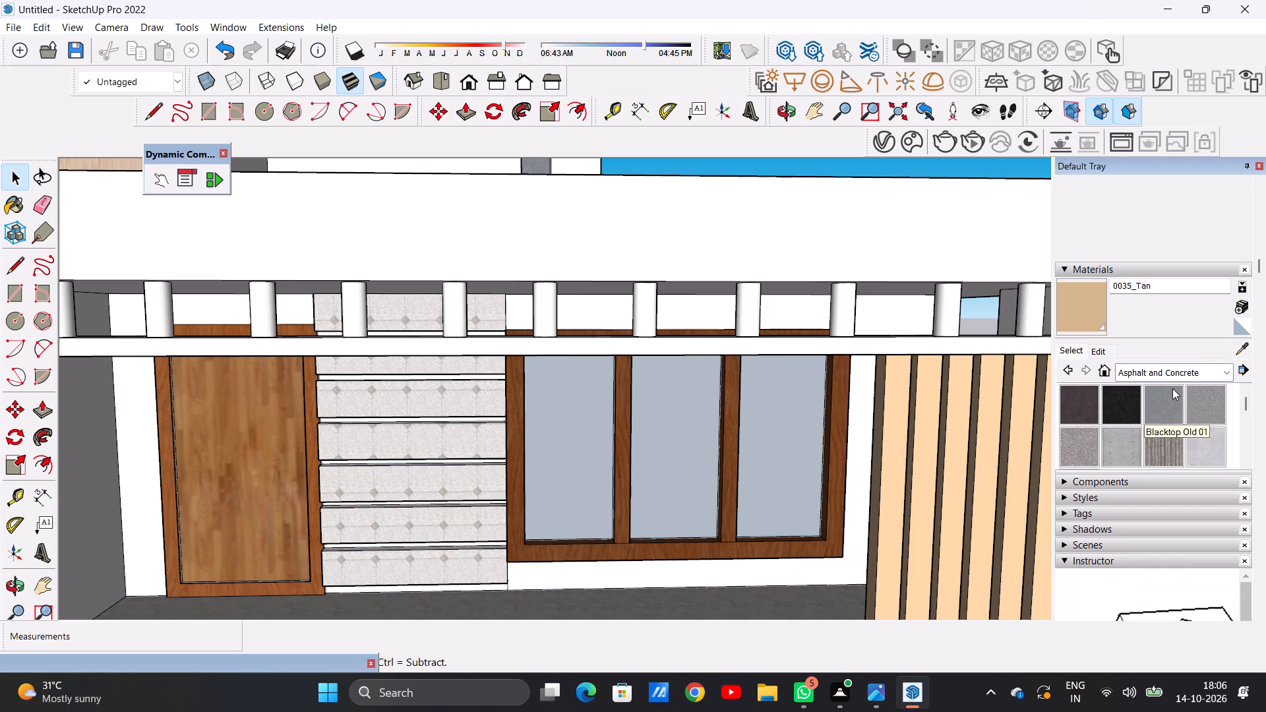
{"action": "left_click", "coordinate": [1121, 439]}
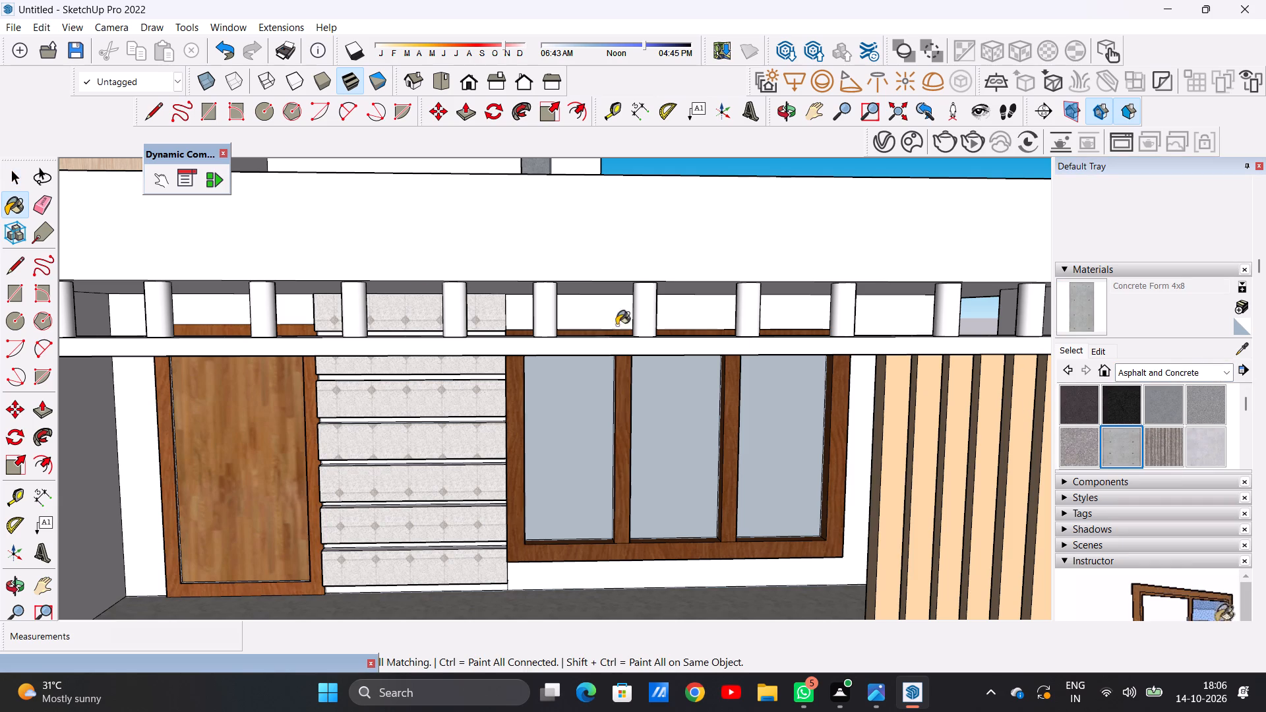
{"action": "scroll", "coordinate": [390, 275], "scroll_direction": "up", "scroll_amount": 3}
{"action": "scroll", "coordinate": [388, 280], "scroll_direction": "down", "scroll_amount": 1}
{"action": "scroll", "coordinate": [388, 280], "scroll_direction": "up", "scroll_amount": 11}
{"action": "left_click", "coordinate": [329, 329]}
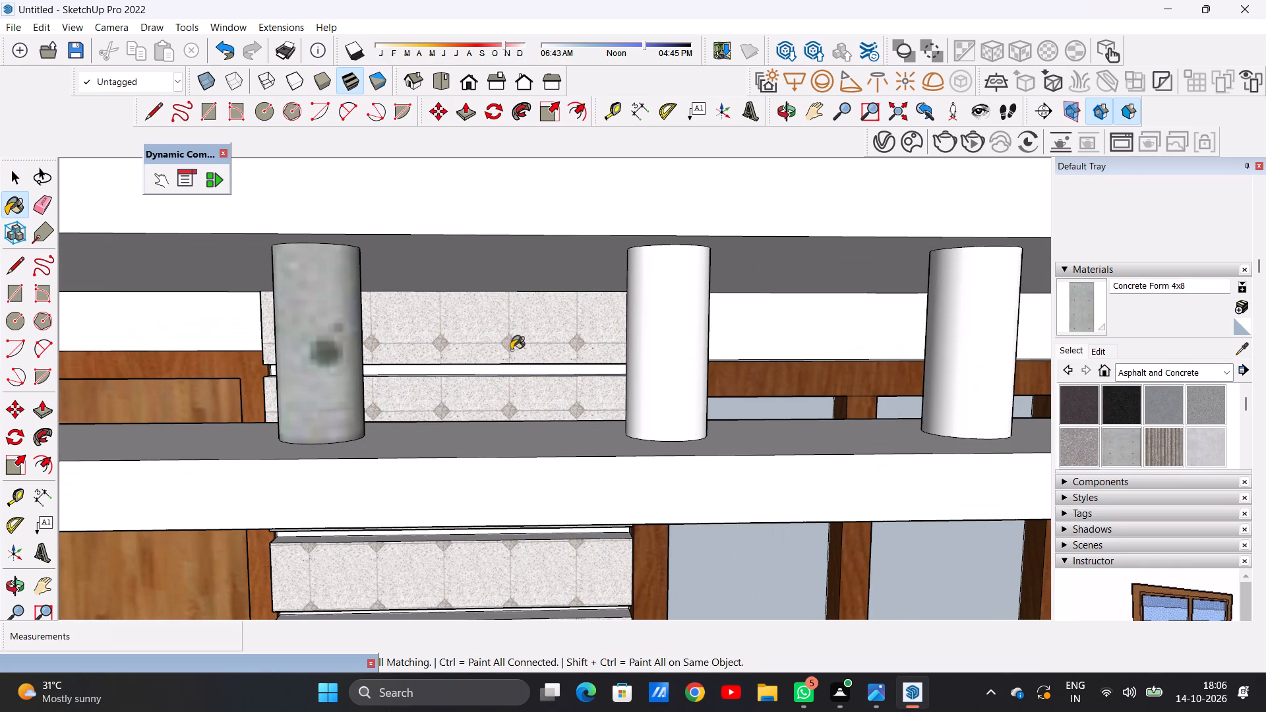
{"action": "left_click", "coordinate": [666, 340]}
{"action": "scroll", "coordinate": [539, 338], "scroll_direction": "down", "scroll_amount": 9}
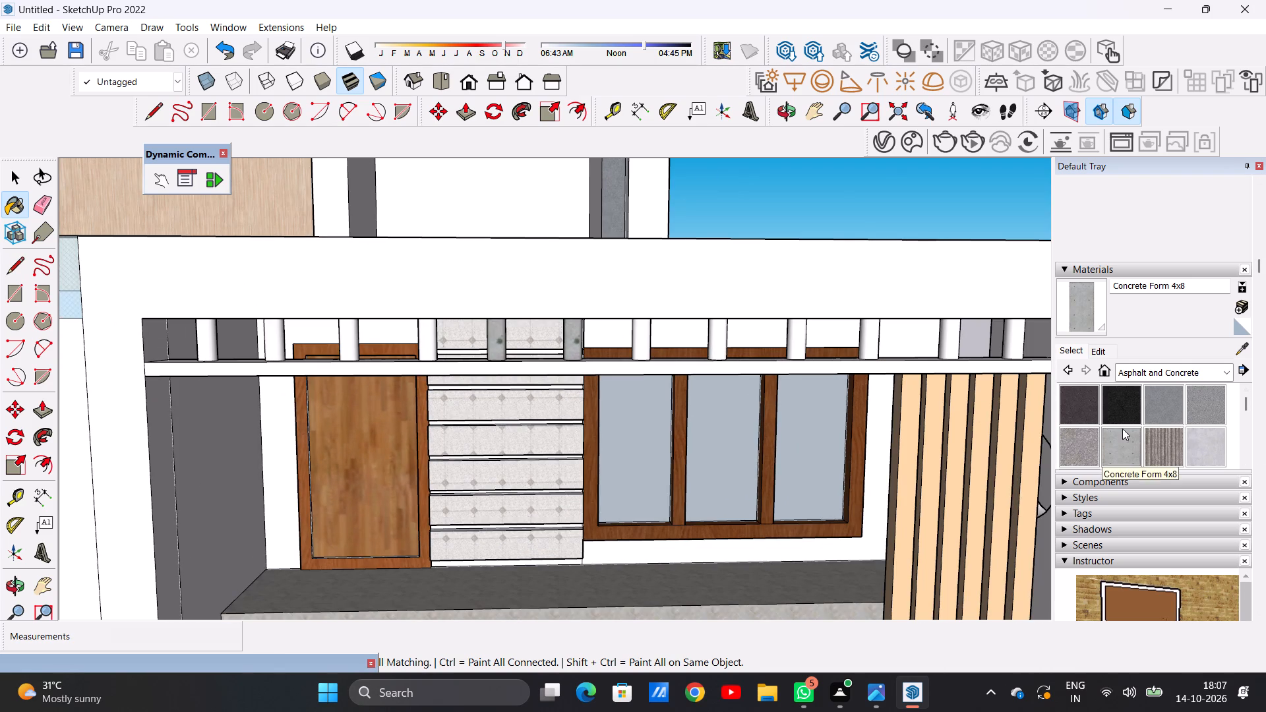
Repaint the two Concrete Form posts above the porch beam with Polished Concrete New.
{"action": "left_click", "coordinate": [1216, 447]}
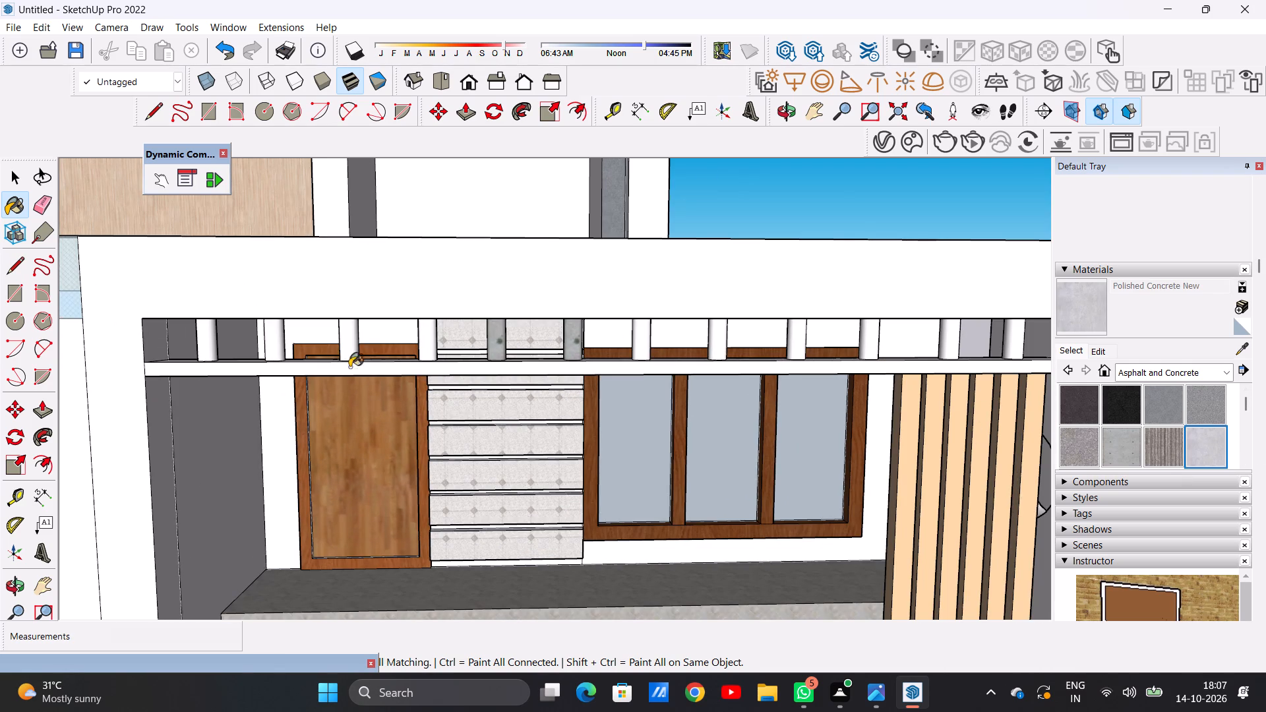
{"action": "scroll", "coordinate": [468, 351], "scroll_direction": "up", "scroll_amount": 9}
{"action": "scroll", "coordinate": [562, 338], "scroll_direction": "down", "scroll_amount": 1}
{"action": "scroll", "coordinate": [562, 338], "scroll_direction": "up", "scroll_amount": 3}
{"action": "left_click", "coordinate": [562, 338]}
{"action": "left_click", "coordinate": [907, 332]}
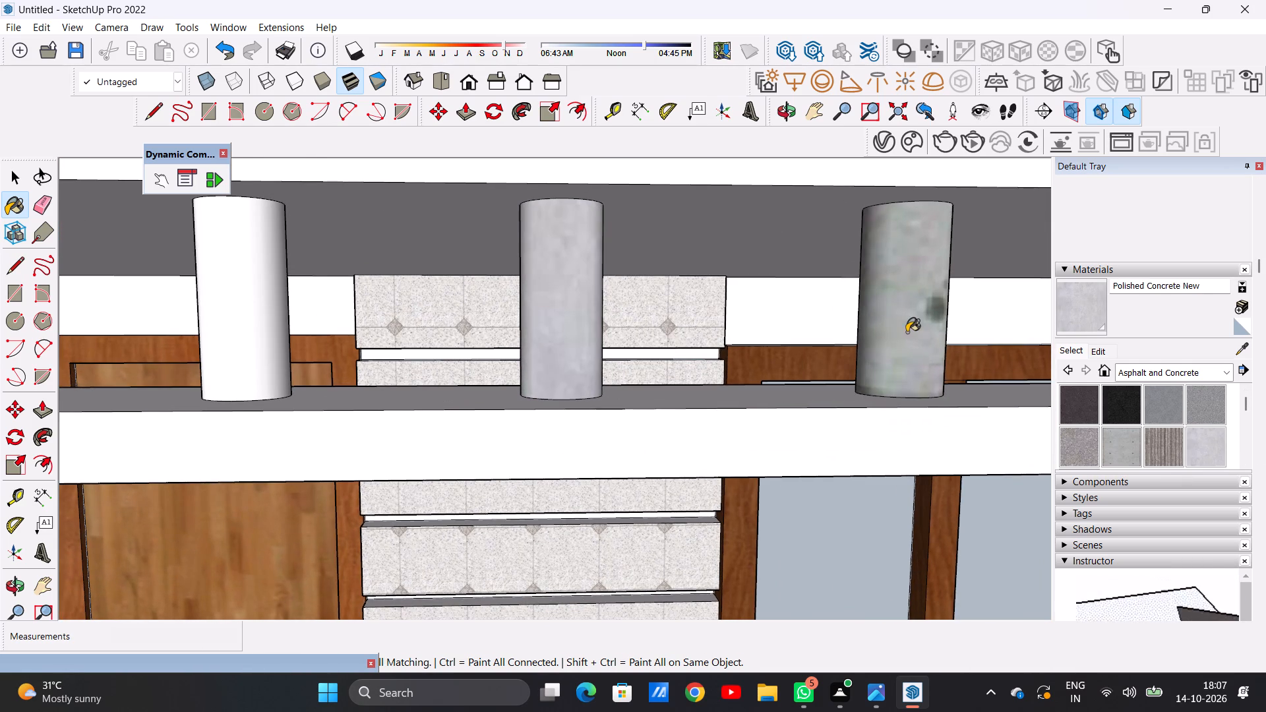
Paint the four remaining round posts on the door side of the porch beam with Polished Concrete New.
{"action": "scroll", "coordinate": [442, 395], "scroll_direction": "down", "scroll_amount": 6}
{"action": "scroll", "coordinate": [576, 395], "scroll_direction": "down", "scroll_amount": 5}
{"action": "scroll", "coordinate": [836, 385], "scroll_direction": "down", "scroll_amount": 5}
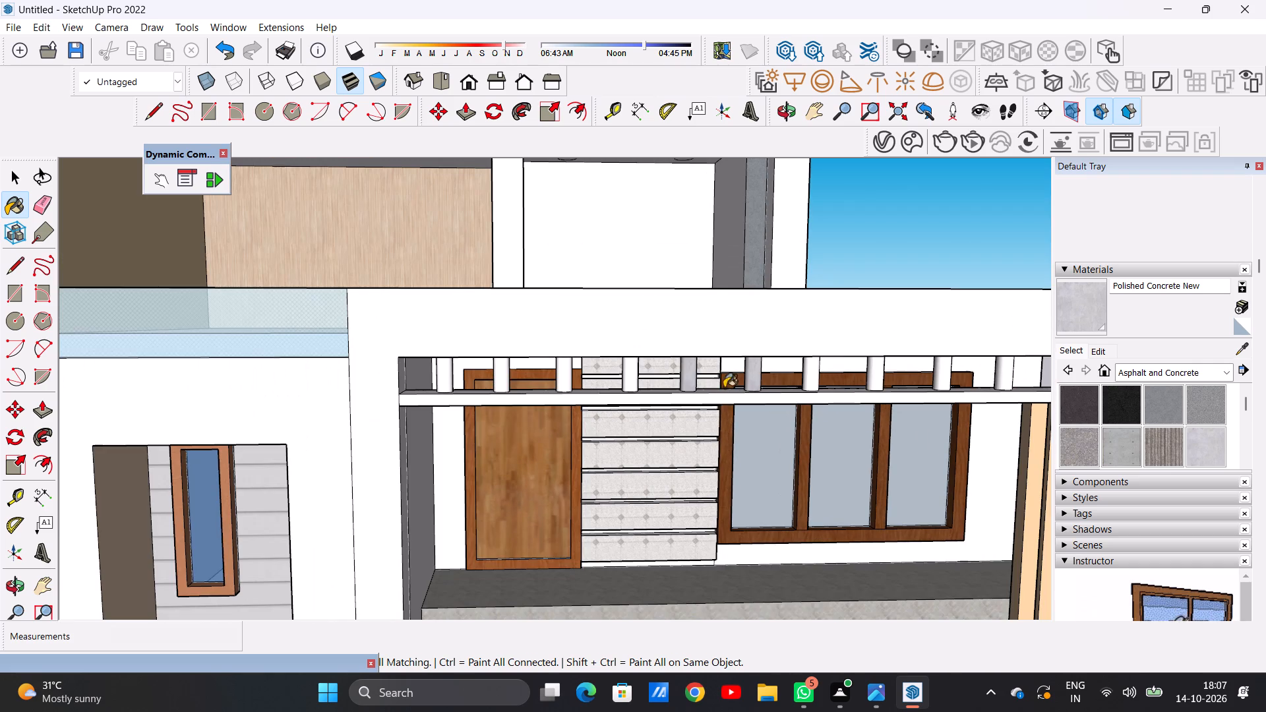
{"action": "scroll", "coordinate": [629, 371], "scroll_direction": "up", "scroll_amount": 16}
{"action": "left_click", "coordinate": [629, 371]}
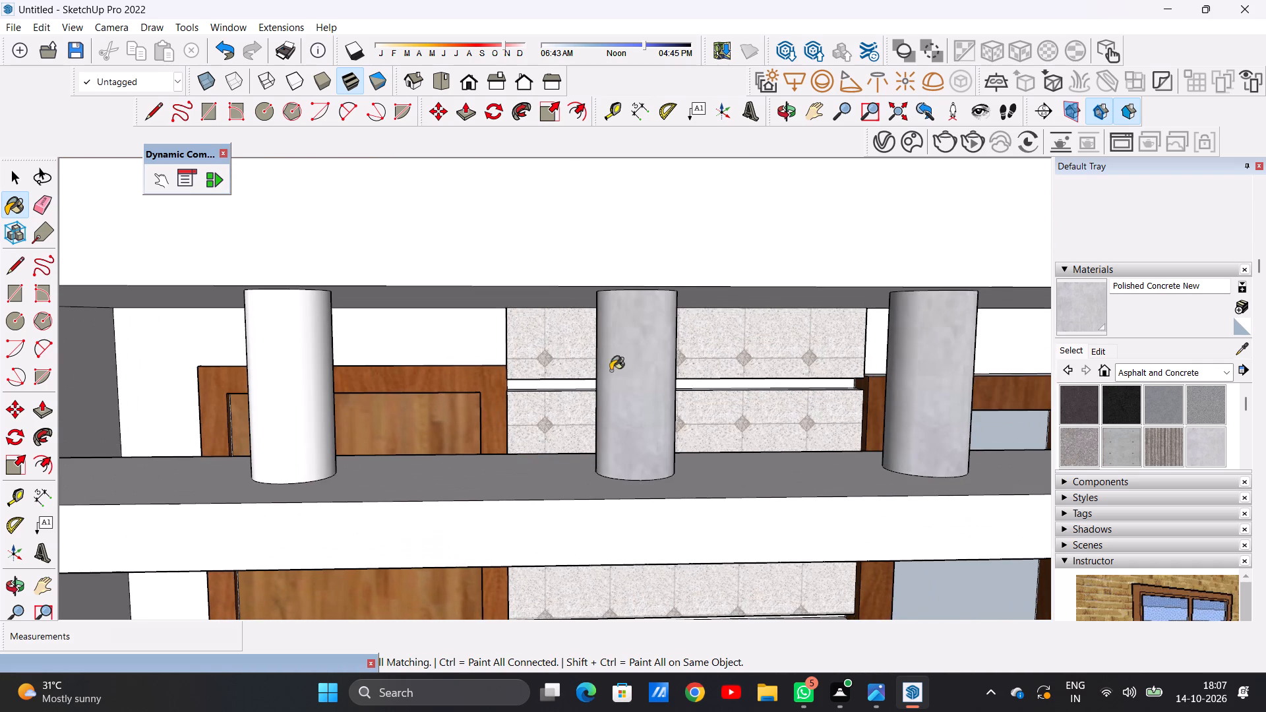
{"action": "left_click", "coordinate": [309, 397]}
{"action": "scroll", "coordinate": [680, 404], "scroll_direction": "down", "scroll_amount": 10}
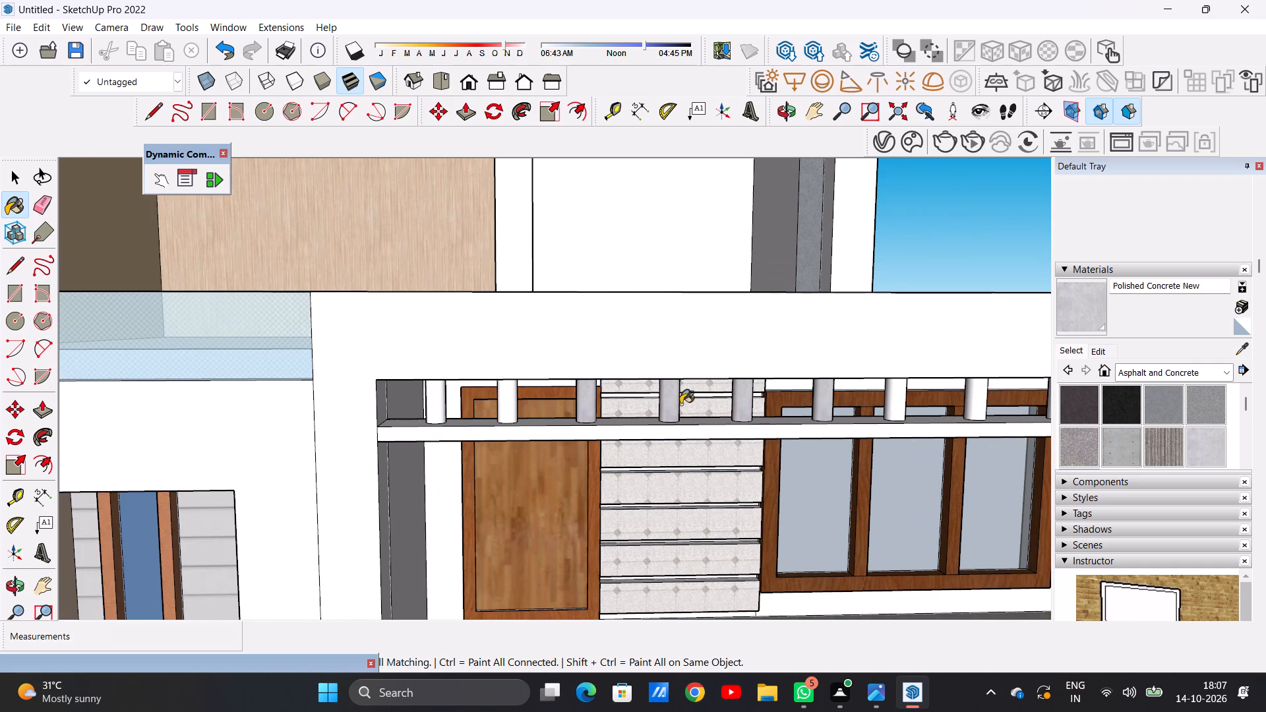
{"action": "scroll", "coordinate": [520, 407], "scroll_direction": "up", "scroll_amount": 3}
{"action": "scroll", "coordinate": [520, 407], "scroll_direction": "down", "scroll_amount": 2}
{"action": "scroll", "coordinate": [520, 407], "scroll_direction": "up", "scroll_amount": 7}
{"action": "left_click", "coordinate": [506, 403]}
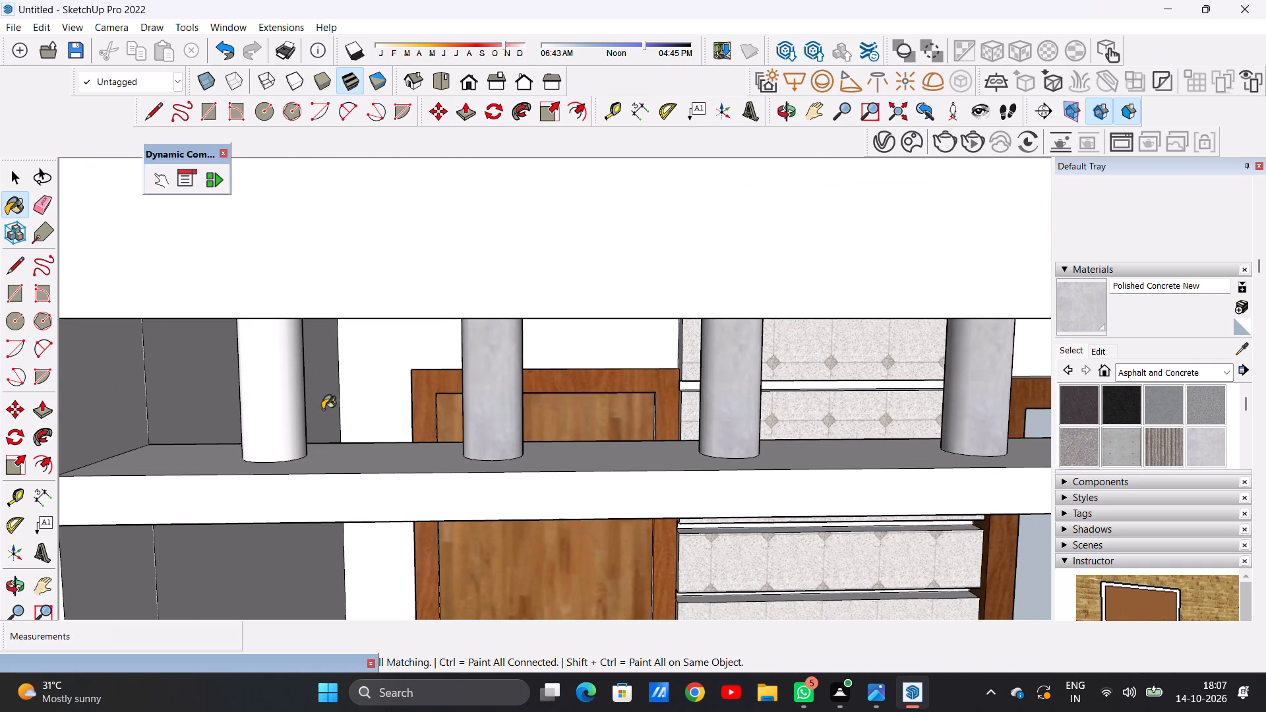
{"action": "left_click", "coordinate": [252, 410]}
Paint the five round posts nearest the slatted end of the porch beam with Polished Concrete New.
{"action": "scroll", "coordinate": [423, 400], "scroll_direction": "down", "scroll_amount": 7}
{"action": "scroll", "coordinate": [423, 400], "scroll_direction": "up", "scroll_amount": 1}
{"action": "scroll", "coordinate": [423, 400], "scroll_direction": "down", "scroll_amount": 7}
{"action": "scroll", "coordinate": [361, 407], "scroll_direction": "down", "scroll_amount": 2}
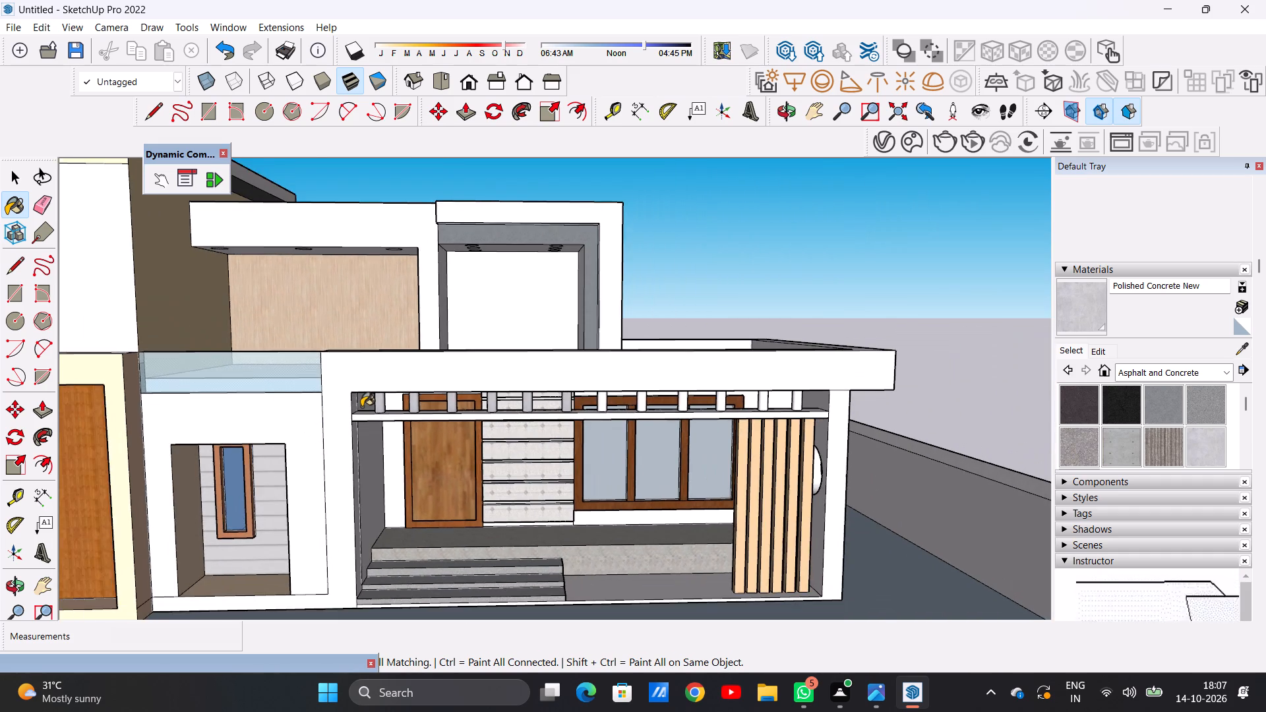
{"action": "scroll", "coordinate": [703, 396], "scroll_direction": "up", "scroll_amount": 7}
{"action": "scroll", "coordinate": [703, 396], "scroll_direction": "down", "scroll_amount": 1}
{"action": "scroll", "coordinate": [703, 396], "scroll_direction": "up", "scroll_amount": 5}
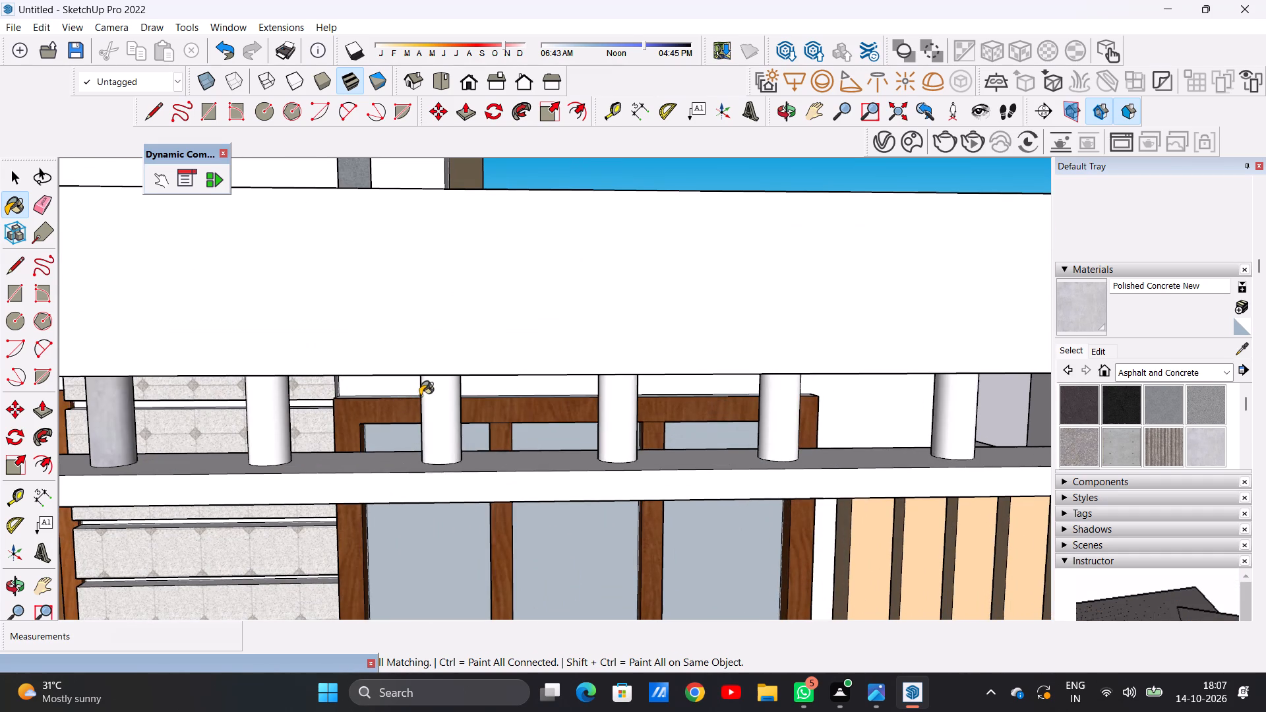
{"action": "left_click", "coordinate": [433, 390]}
{"action": "left_click", "coordinate": [613, 411]}
{"action": "scroll", "coordinate": [491, 423], "scroll_direction": "down", "scroll_amount": 9}
{"action": "scroll", "coordinate": [628, 423], "scroll_direction": "up", "scroll_amount": 3}
{"action": "scroll", "coordinate": [629, 423], "scroll_direction": "down", "scroll_amount": 1}
{"action": "scroll", "coordinate": [629, 423], "scroll_direction": "up", "scroll_amount": 8}
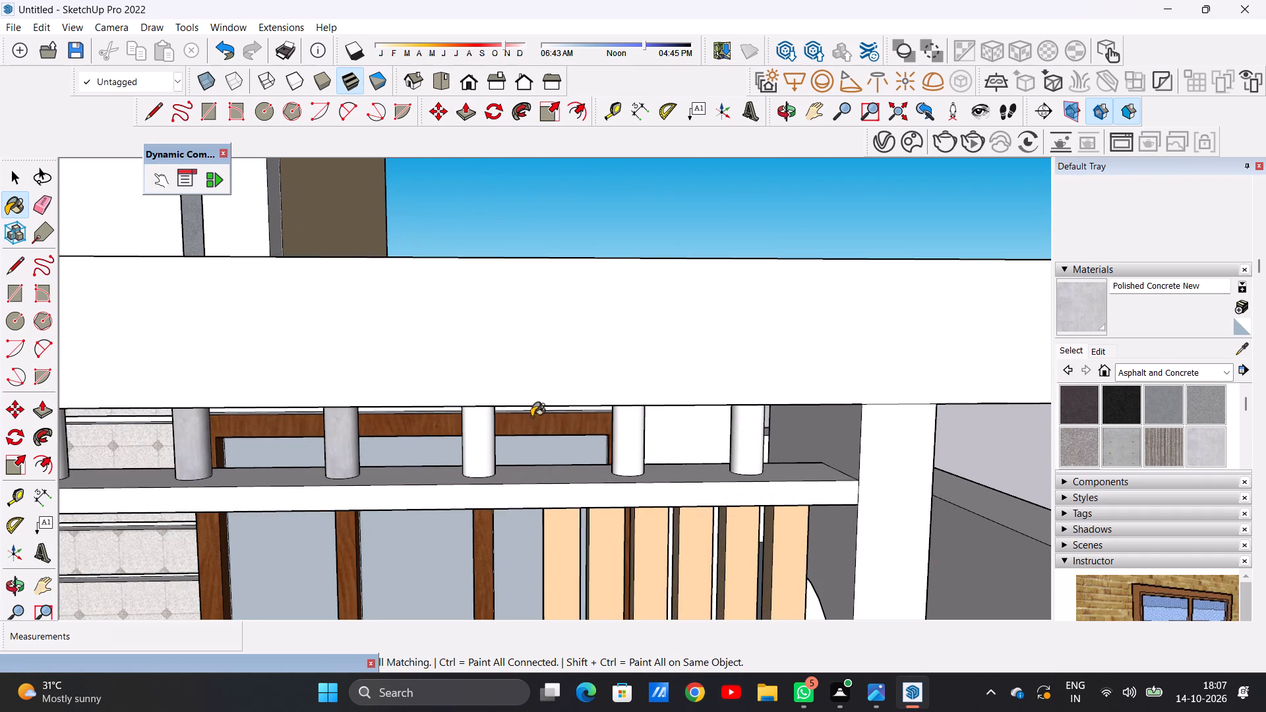
{"action": "left_click", "coordinate": [475, 434]}
{"action": "left_click", "coordinate": [629, 430]}
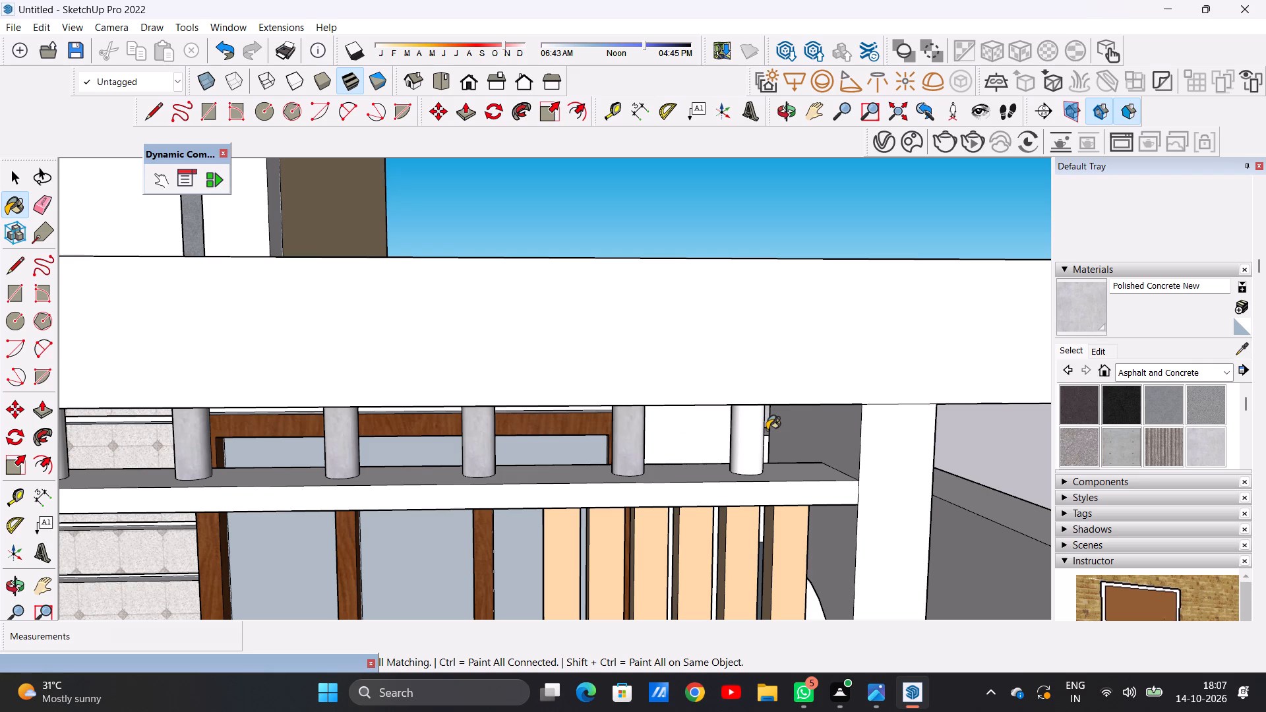
{"action": "left_click", "coordinate": [751, 434]}
Paint the top, front and underside of the porch beam beneath the posts with Polished Concrete New.
{"action": "scroll", "coordinate": [700, 440], "scroll_direction": "down", "scroll_amount": 19}
{"action": "scroll", "coordinate": [642, 448], "scroll_direction": "up", "scroll_amount": 5}
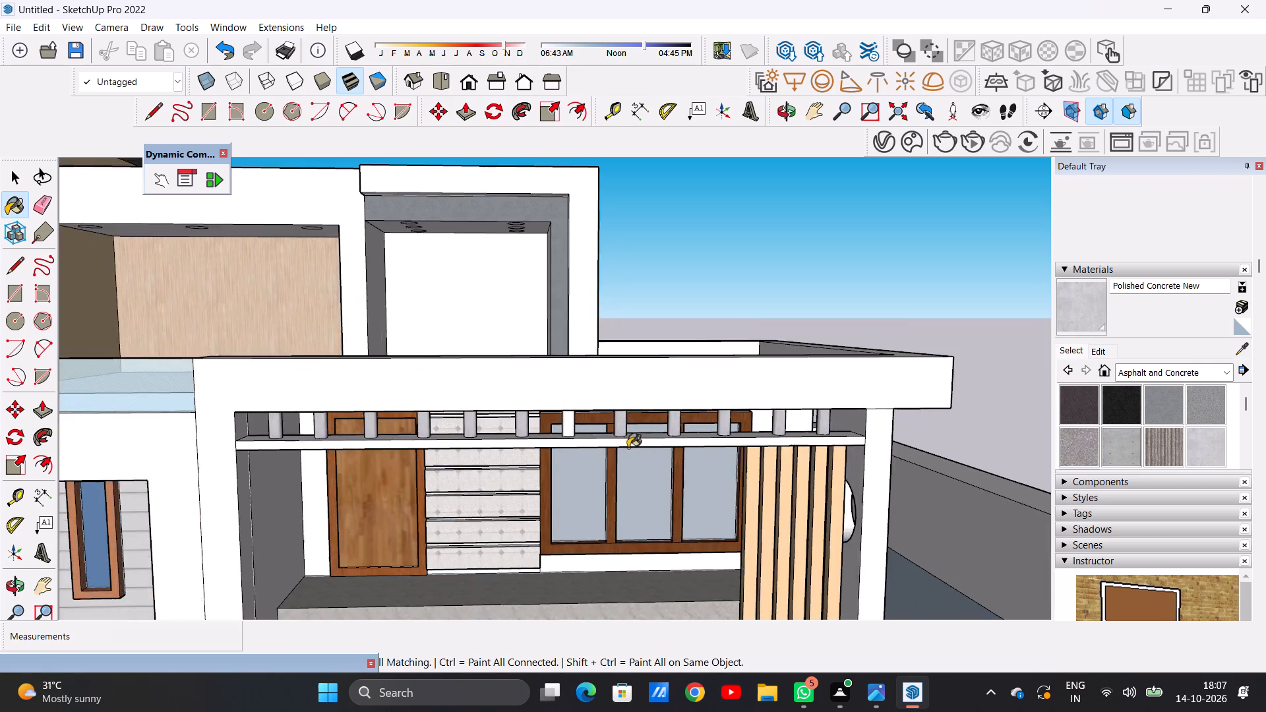
{"action": "scroll", "coordinate": [628, 448], "scroll_direction": "up", "scroll_amount": 4}
{"action": "scroll", "coordinate": [611, 441], "scroll_direction": "down", "scroll_amount": 1}
{"action": "scroll", "coordinate": [611, 441], "scroll_direction": "up", "scroll_amount": 1}
{"action": "scroll", "coordinate": [611, 441], "scroll_direction": "down", "scroll_amount": 1}
{"action": "scroll", "coordinate": [611, 440], "scroll_direction": "up", "scroll_amount": 1}
{"action": "scroll", "coordinate": [611, 440], "scroll_direction": "down", "scroll_amount": 1}
{"action": "scroll", "coordinate": [586, 427], "scroll_direction": "up", "scroll_amount": 14}
{"action": "scroll", "coordinate": [578, 426], "scroll_direction": "down", "scroll_amount": 7}
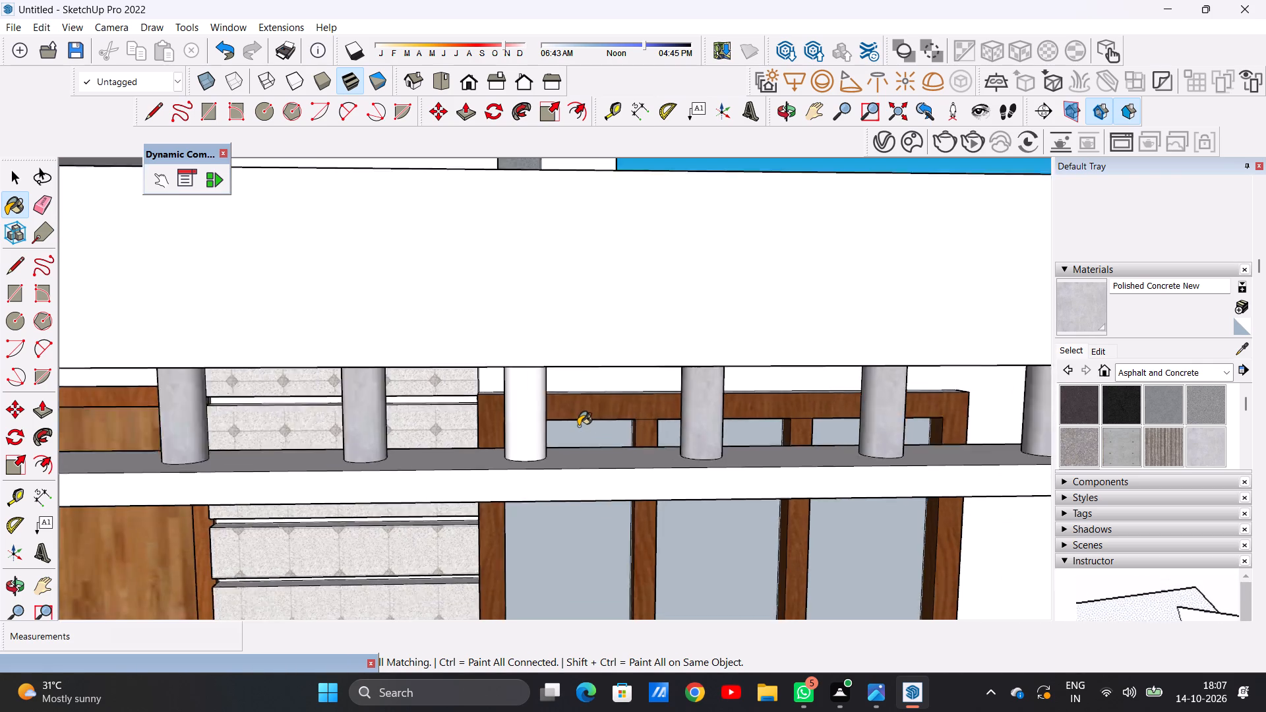
{"action": "scroll", "coordinate": [578, 426], "scroll_direction": "down", "scroll_amount": 2}
{"action": "middle_click_drag", "start_coordinate": [577, 429], "coordinate": [586, 500]}
{"action": "scroll", "coordinate": [586, 500], "scroll_direction": "up", "scroll_amount": 6}
{"action": "left_click", "coordinate": [586, 500]}
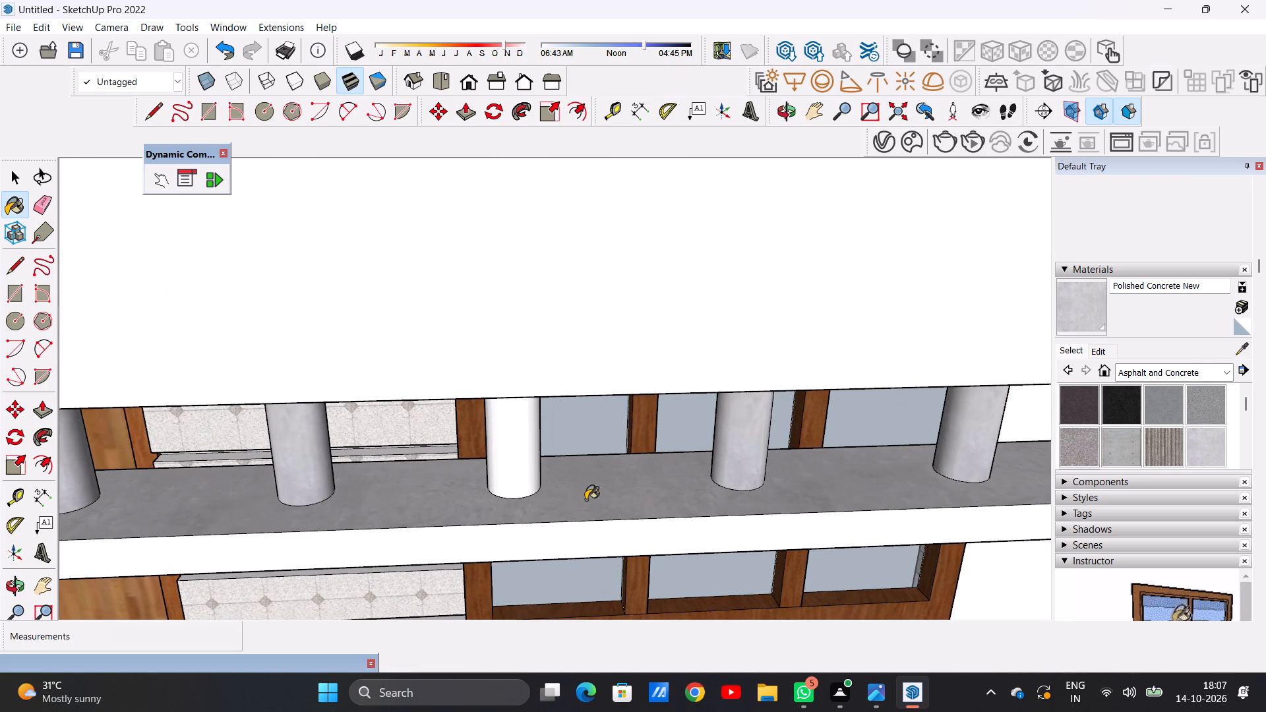
{"action": "left_click", "coordinate": [595, 532]}
{"action": "scroll", "coordinate": [549, 440], "scroll_direction": "down", "scroll_amount": 11}
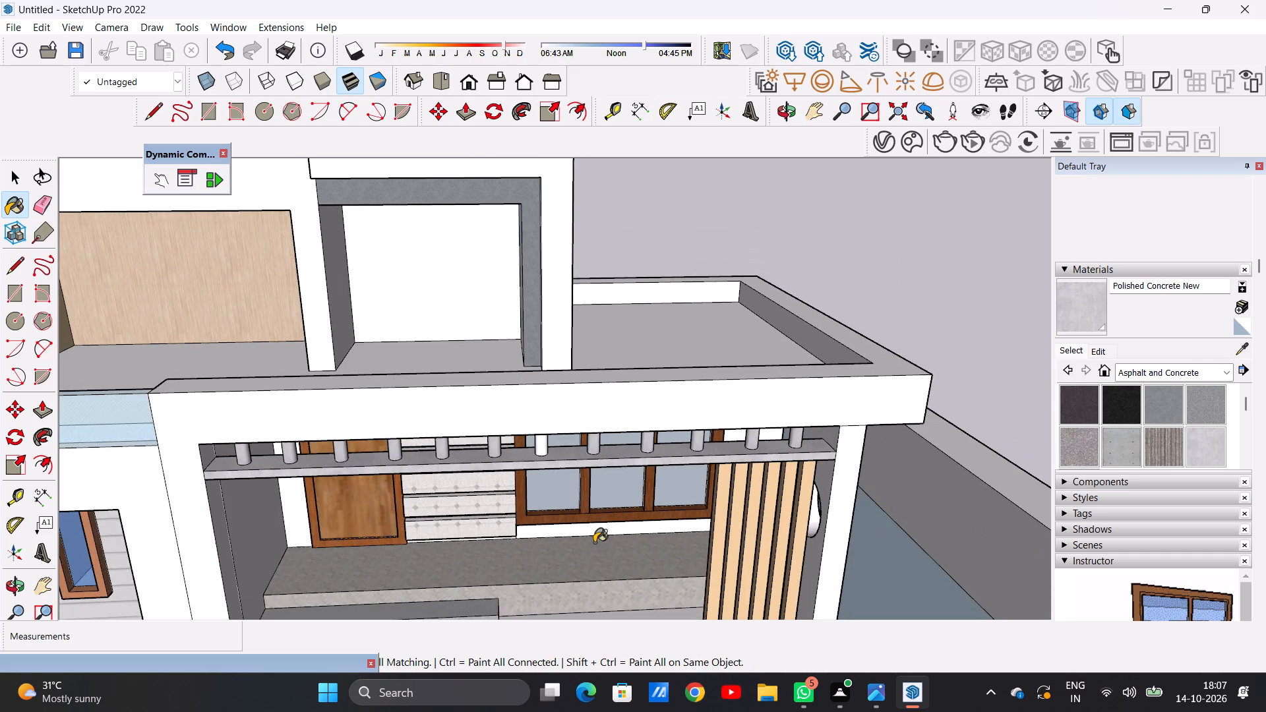
{"action": "middle_click_drag", "start_coordinate": [595, 543], "coordinate": [583, 355]}
{"action": "scroll", "coordinate": [593, 399], "scroll_direction": "up", "scroll_amount": 5}
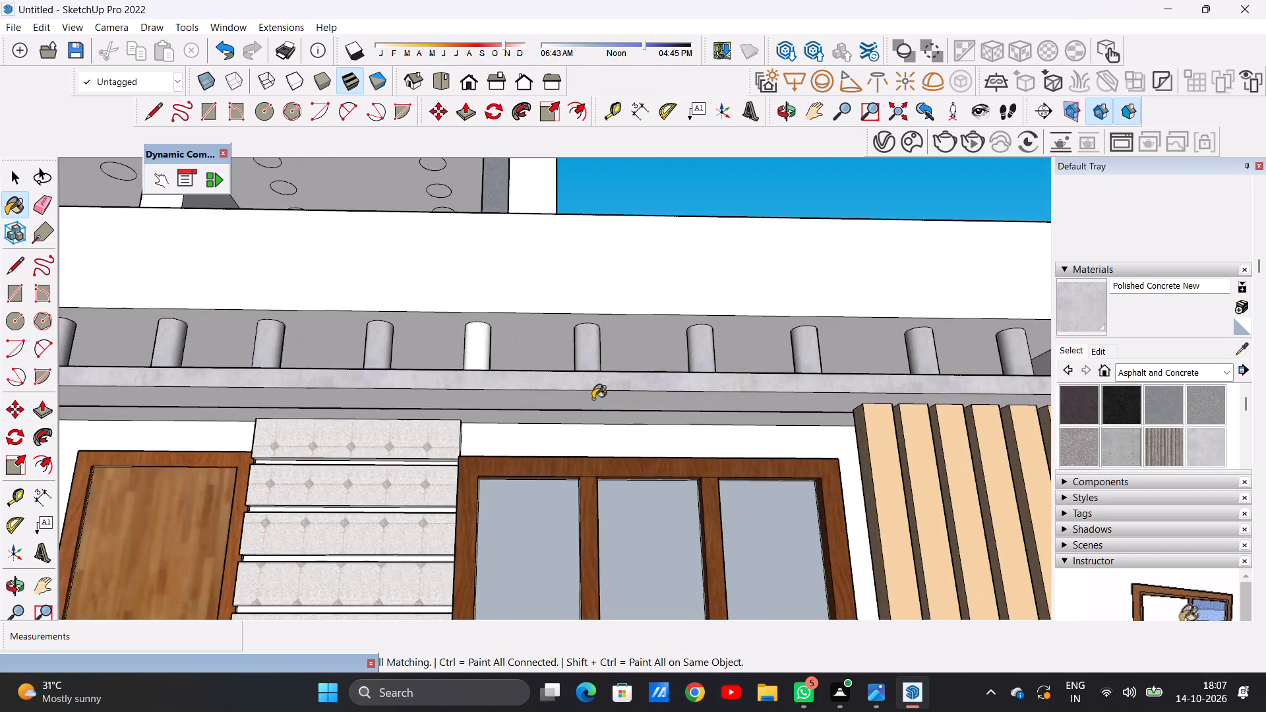
{"action": "scroll", "coordinate": [593, 399], "scroll_direction": "up", "scroll_amount": 8}
{"action": "left_click", "coordinate": [594, 386]}
Paint the one remaining white post above the porch beam with Polished Concrete New.
{"action": "left_click", "coordinate": [374, 291]}
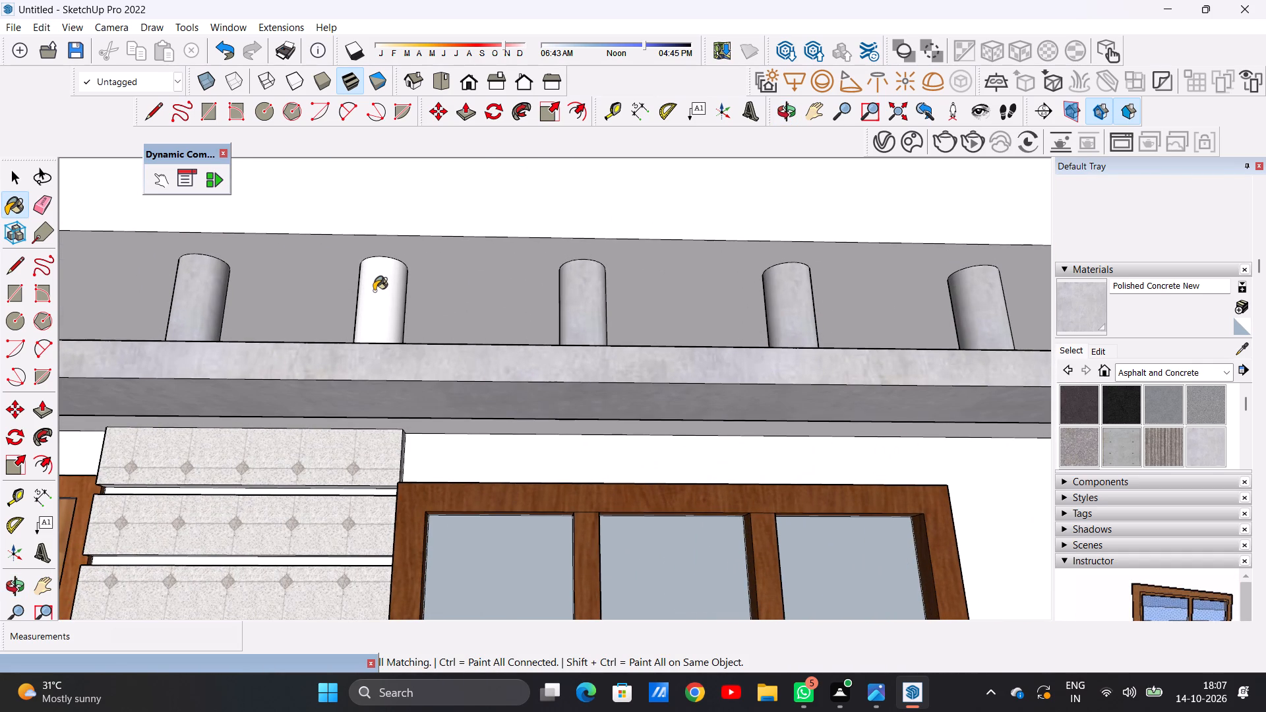
Inspect the painted row of posts and beam along the porch front for missed surfaces.
{"action": "scroll", "coordinate": [495, 352], "scroll_direction": "down", "scroll_amount": 6}
{"action": "middle_click_drag", "start_coordinate": [509, 381], "coordinate": [509, 486]}
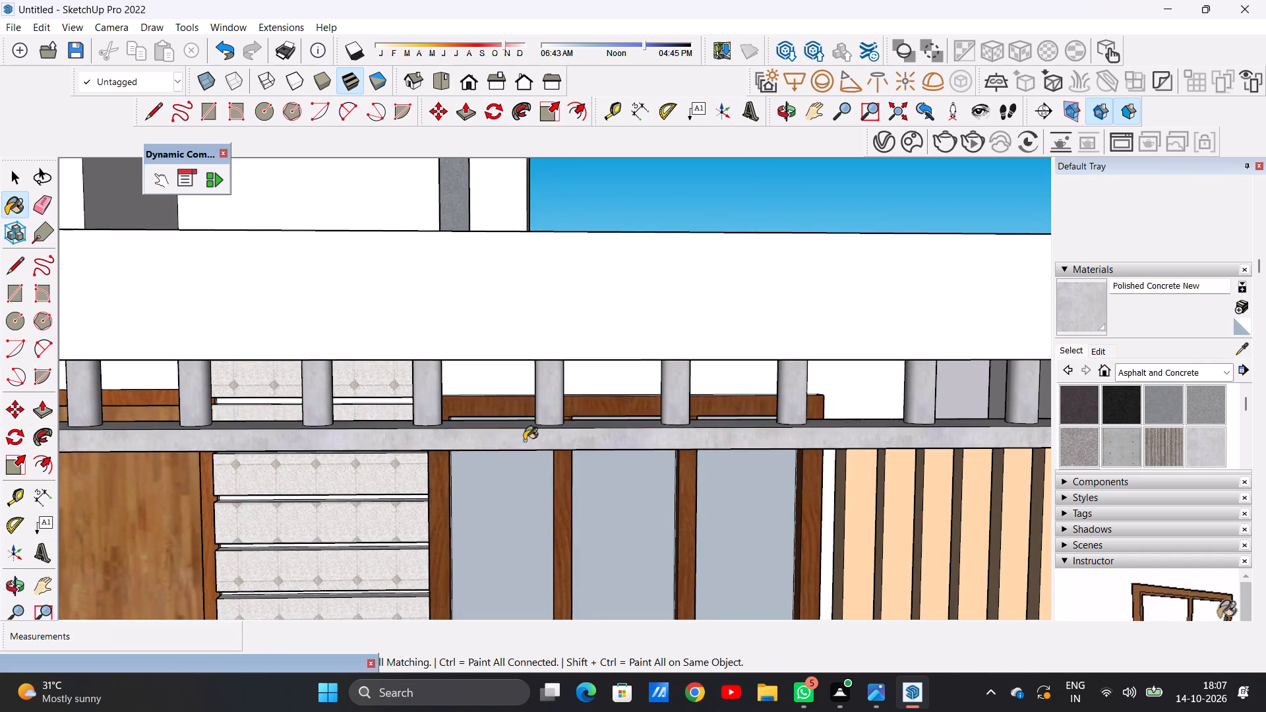
{"action": "scroll", "coordinate": [529, 434], "scroll_direction": "down", "scroll_amount": 9}
{"action": "scroll", "coordinate": [737, 423], "scroll_direction": "down", "scroll_amount": 3}
{"action": "scroll", "coordinate": [537, 429], "scroll_direction": "up", "scroll_amount": 9}
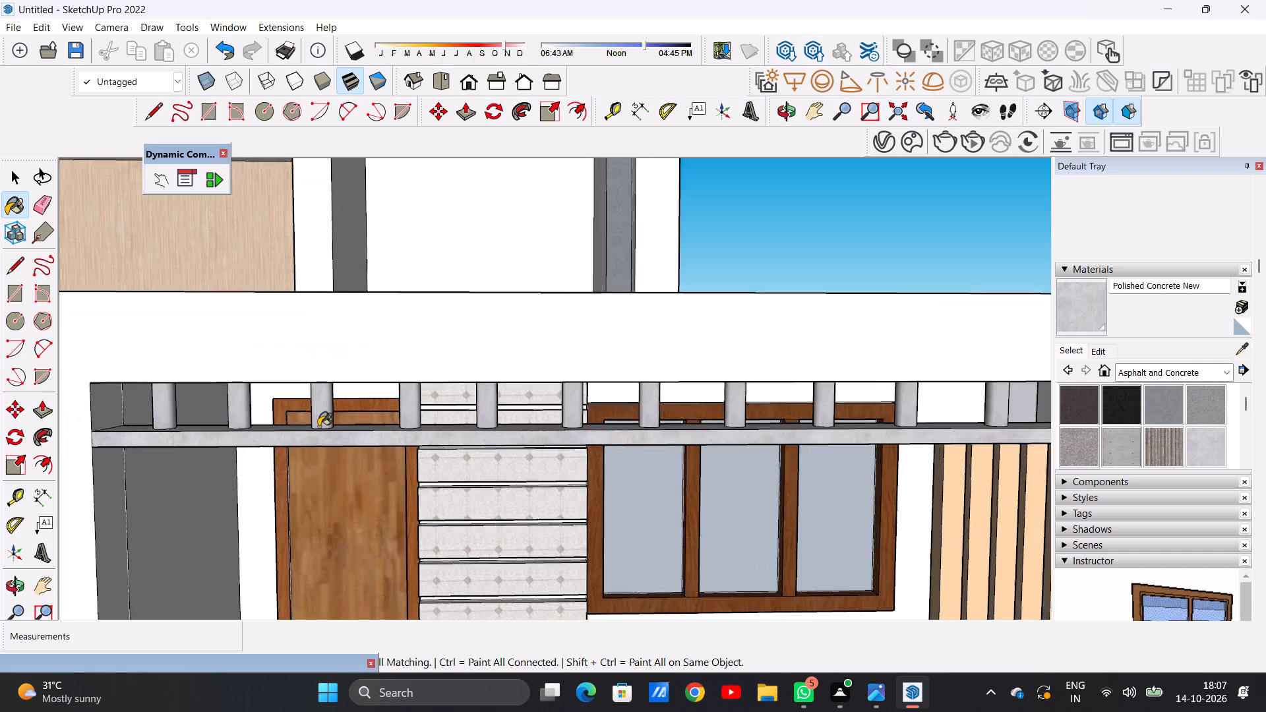
{"action": "scroll", "coordinate": [318, 427], "scroll_direction": "up", "scroll_amount": 4}
{"action": "scroll", "coordinate": [585, 435], "scroll_direction": "down", "scroll_amount": 16}
{"action": "middle_click_drag", "start_coordinate": [864, 411], "coordinate": [856, 411]}
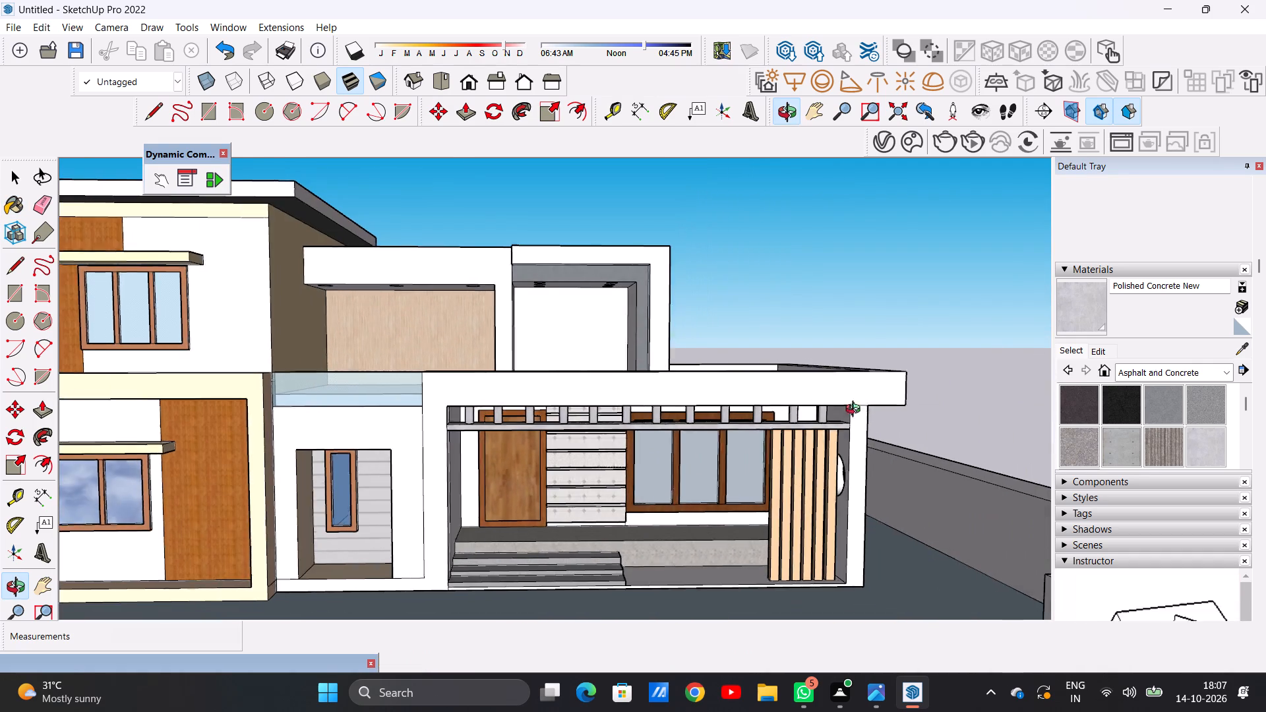
Paint the inner, porch-facing side of the porch beam with Polished Concrete New.
{"action": "middle_click_drag", "start_coordinate": [856, 411], "coordinate": [262, 413]}
{"action": "scroll", "coordinate": [378, 498], "scroll_direction": "up", "scroll_amount": 1}
{"action": "scroll", "coordinate": [378, 498], "scroll_direction": "down", "scroll_amount": 1}
{"action": "scroll", "coordinate": [378, 498], "scroll_direction": "up", "scroll_amount": 6}
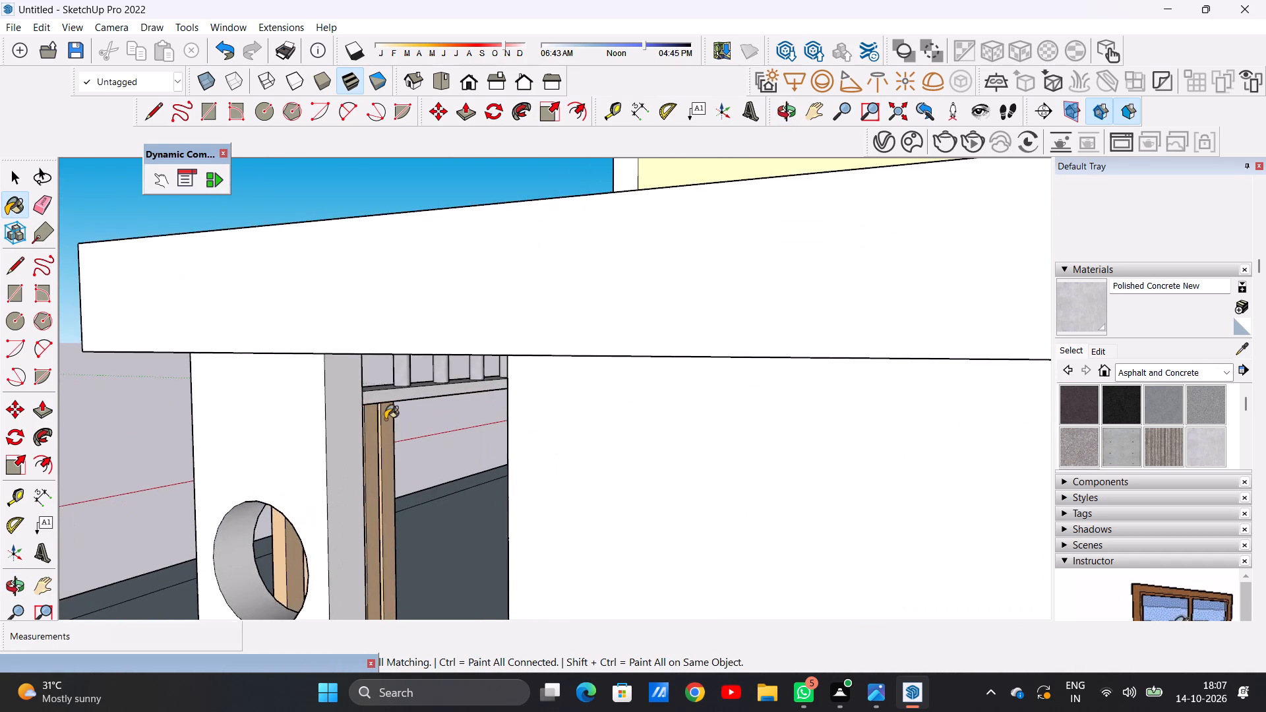
{"action": "scroll", "coordinate": [385, 418], "scroll_direction": "up", "scroll_amount": 10}
{"action": "left_click", "coordinate": [371, 375]}
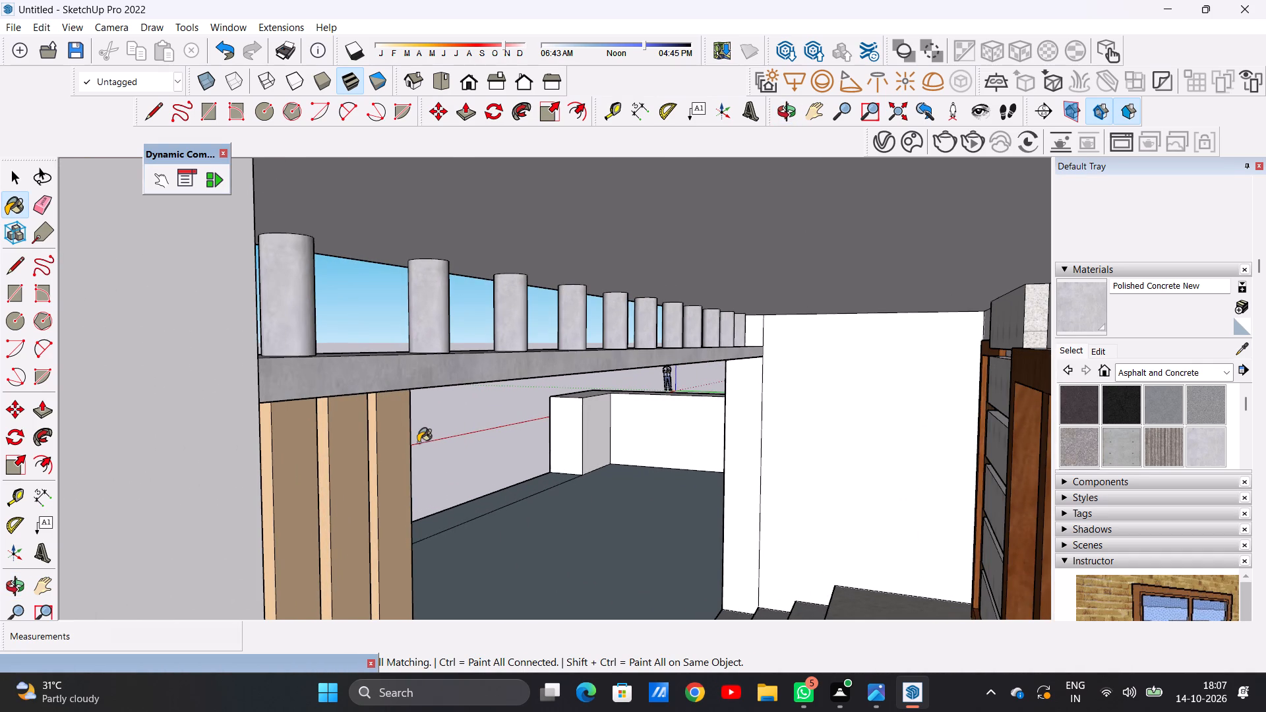
Inspect the front facade and porch for surfaces that still need a finish.
{"action": "scroll", "coordinate": [421, 446], "scroll_direction": "down", "scroll_amount": 9}
{"action": "middle_click_drag", "start_coordinate": [467, 473], "coordinate": [677, 456]}
{"action": "middle_click_drag", "start_coordinate": [455, 433], "coordinate": [752, 446]}
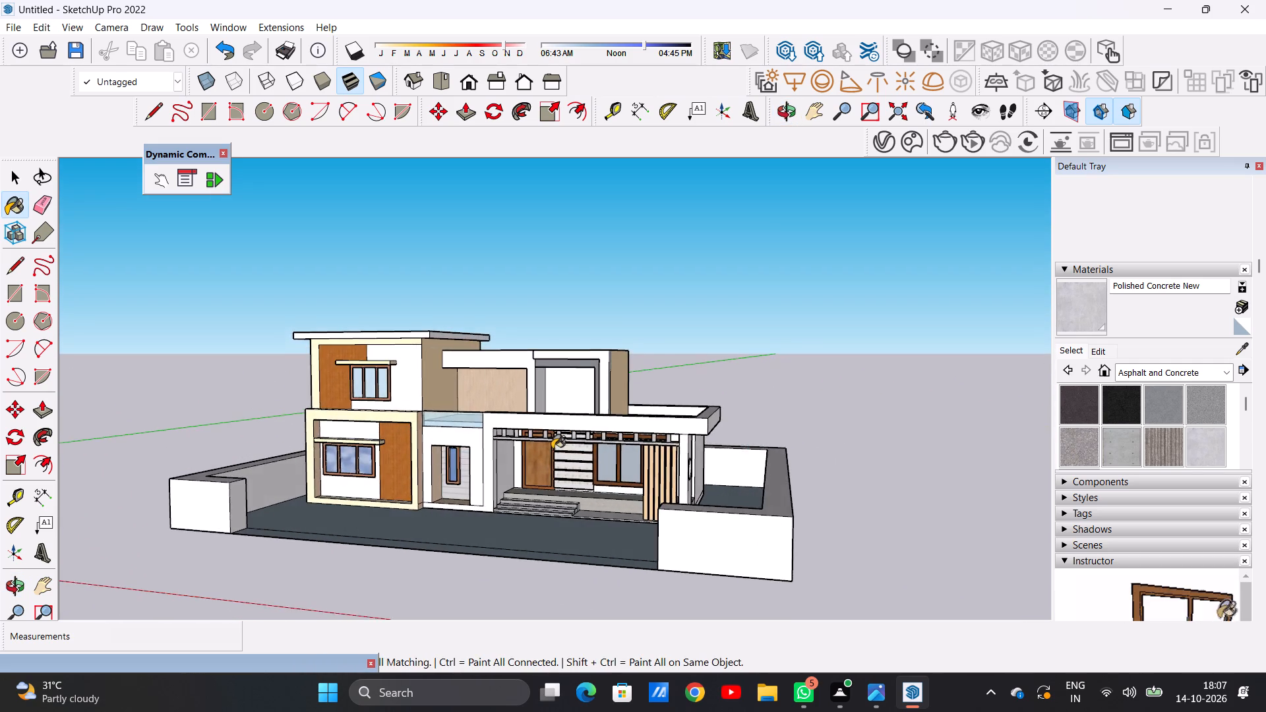
{"action": "scroll", "coordinate": [549, 451], "scroll_direction": "up", "scroll_amount": 8}
{"action": "middle_click_drag", "start_coordinate": [562, 486], "coordinate": [621, 476]}
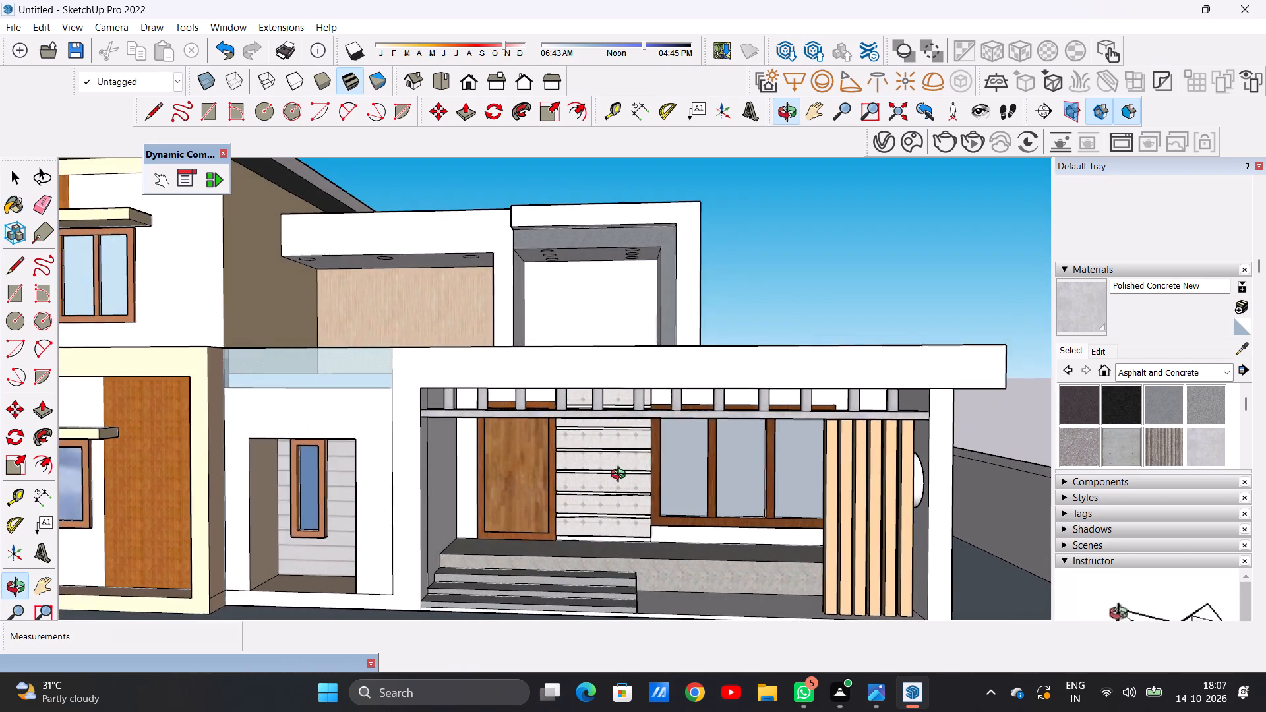
{"action": "middle_click_drag", "start_coordinate": [621, 476], "coordinate": [647, 476]}
{"action": "scroll", "coordinate": [516, 390], "scroll_direction": "down", "scroll_amount": 5}
{"action": "scroll", "coordinate": [512, 392], "scroll_direction": "up", "scroll_amount": 4}
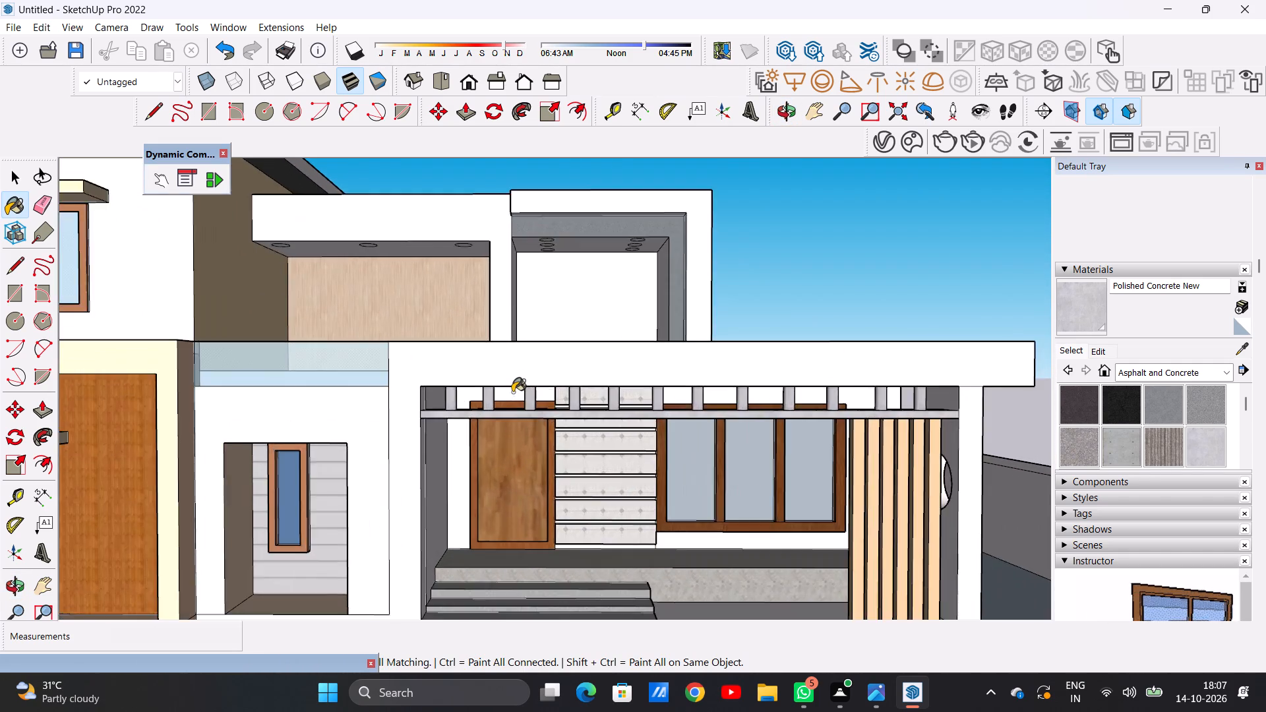
{"action": "scroll", "coordinate": [510, 401], "scroll_direction": "down", "scroll_amount": 6}
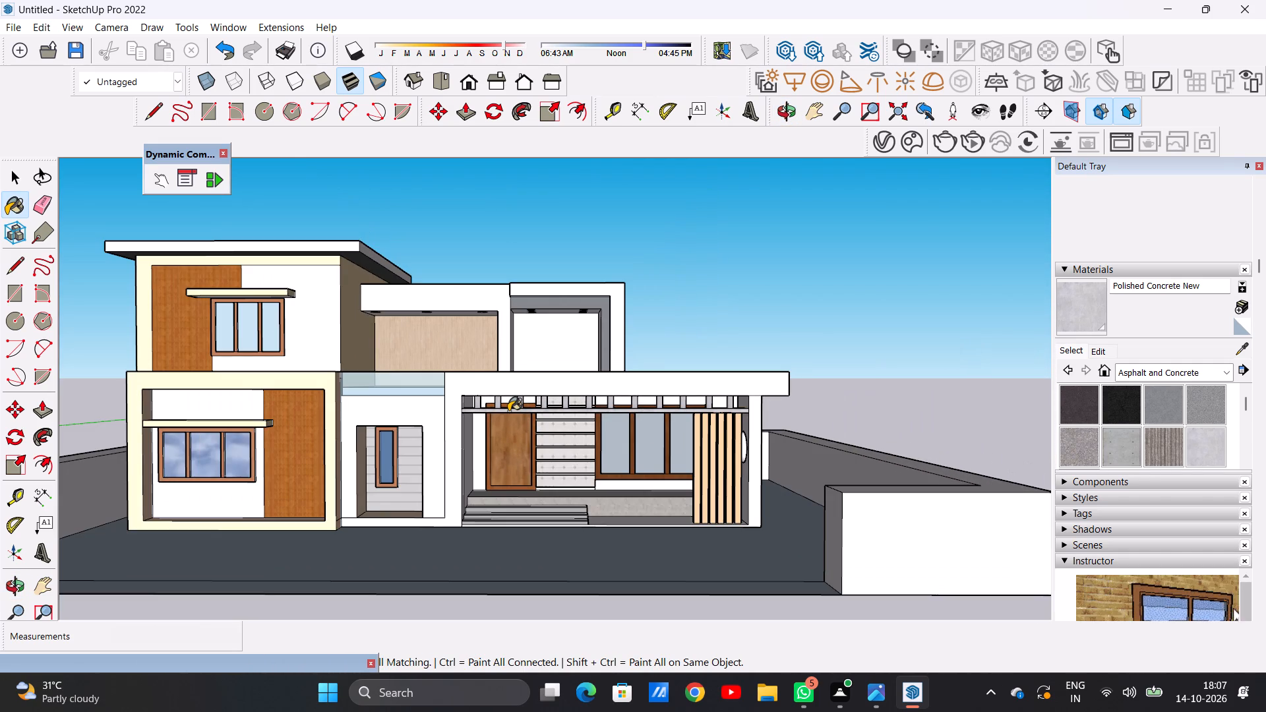
{"action": "scroll", "coordinate": [694, 449], "scroll_direction": "up", "scroll_amount": 6}
{"action": "scroll", "coordinate": [742, 458], "scroll_direction": "down", "scroll_amount": 1}
{"action": "scroll", "coordinate": [742, 458], "scroll_direction": "up", "scroll_amount": 5}
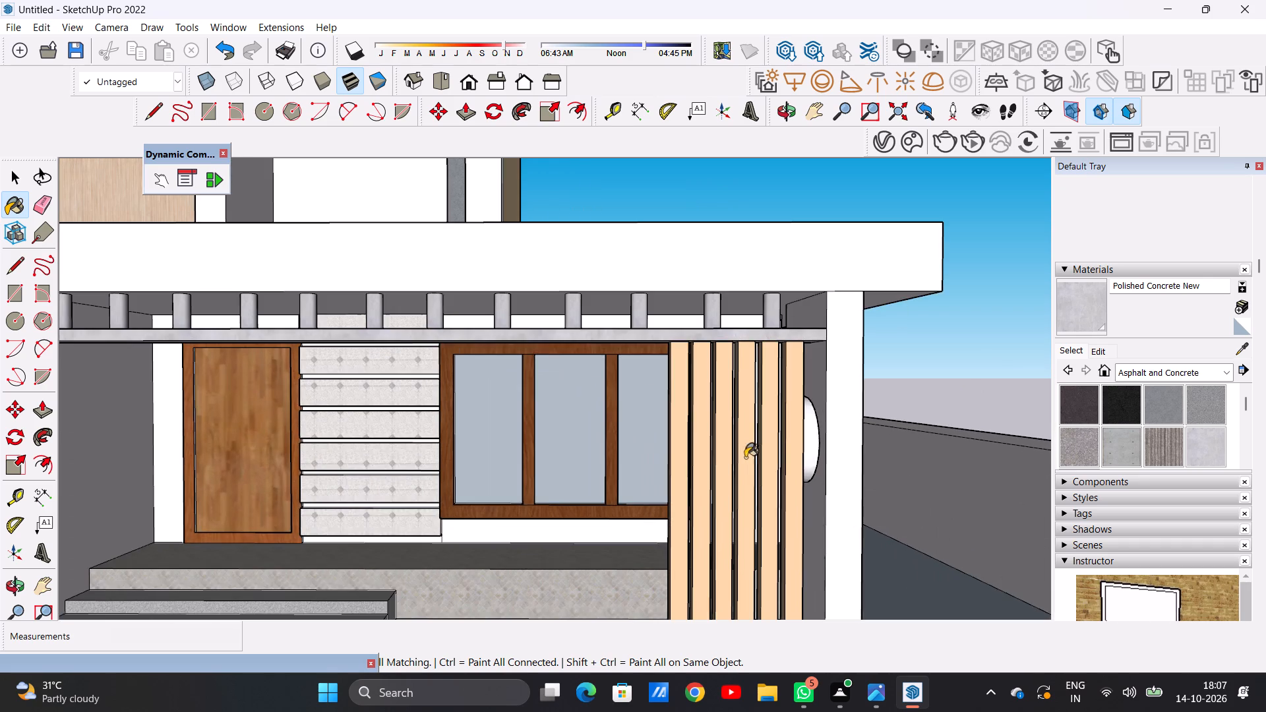
Paint the outer side, front and inner face of the porch end pillar beside the slats with Concrete Aggregate Smoke.
{"action": "middle_click_drag", "start_coordinate": [868, 440], "coordinate": [601, 475]}
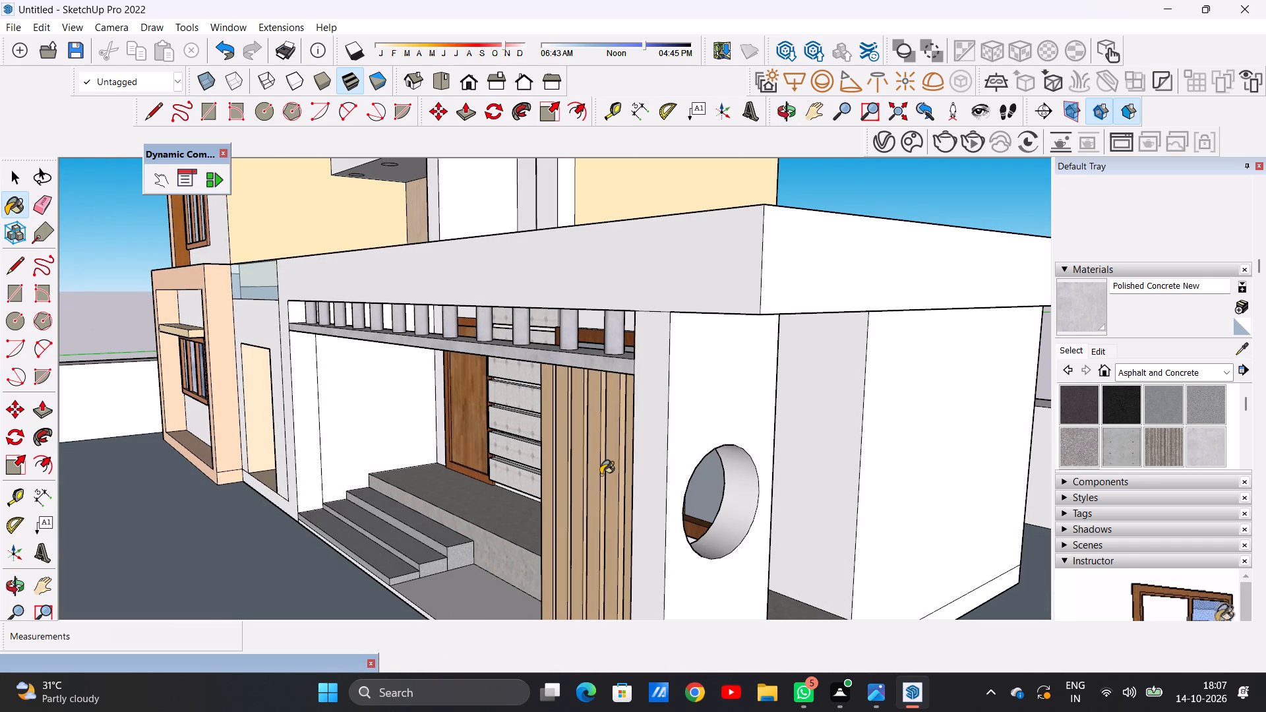
{"action": "left_click", "coordinate": [1076, 438]}
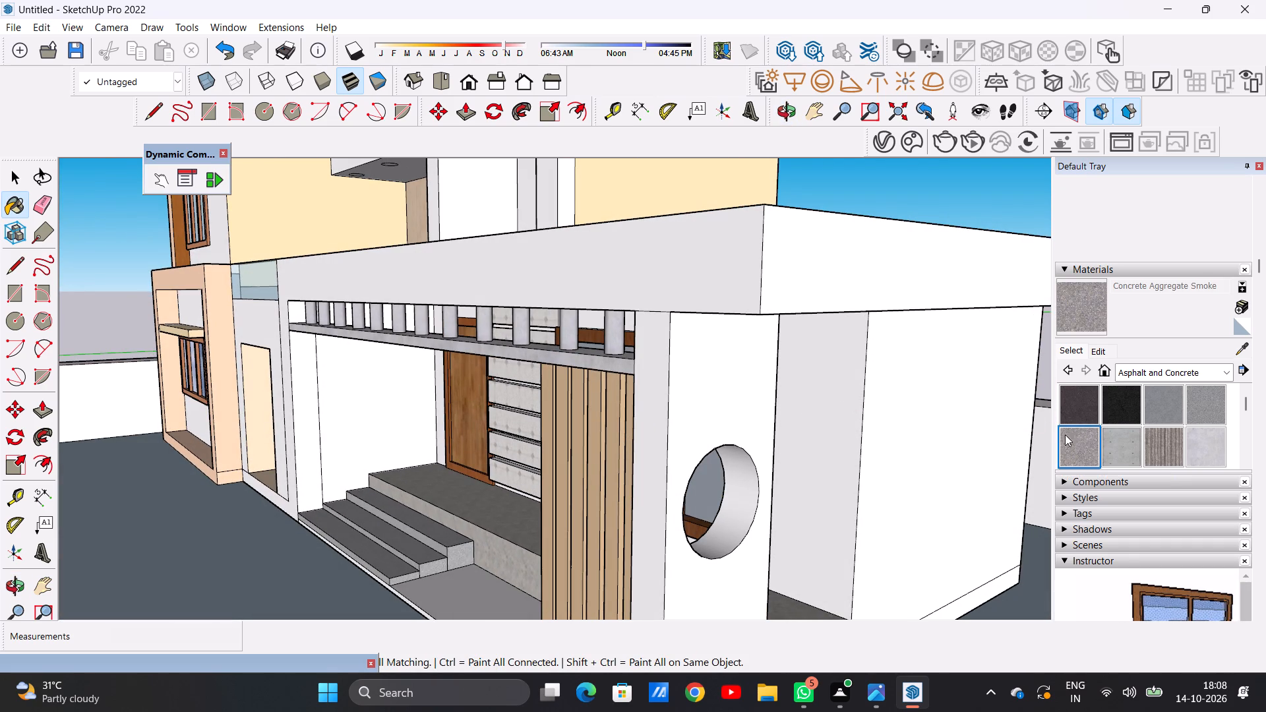
{"action": "left_click", "coordinate": [711, 396]}
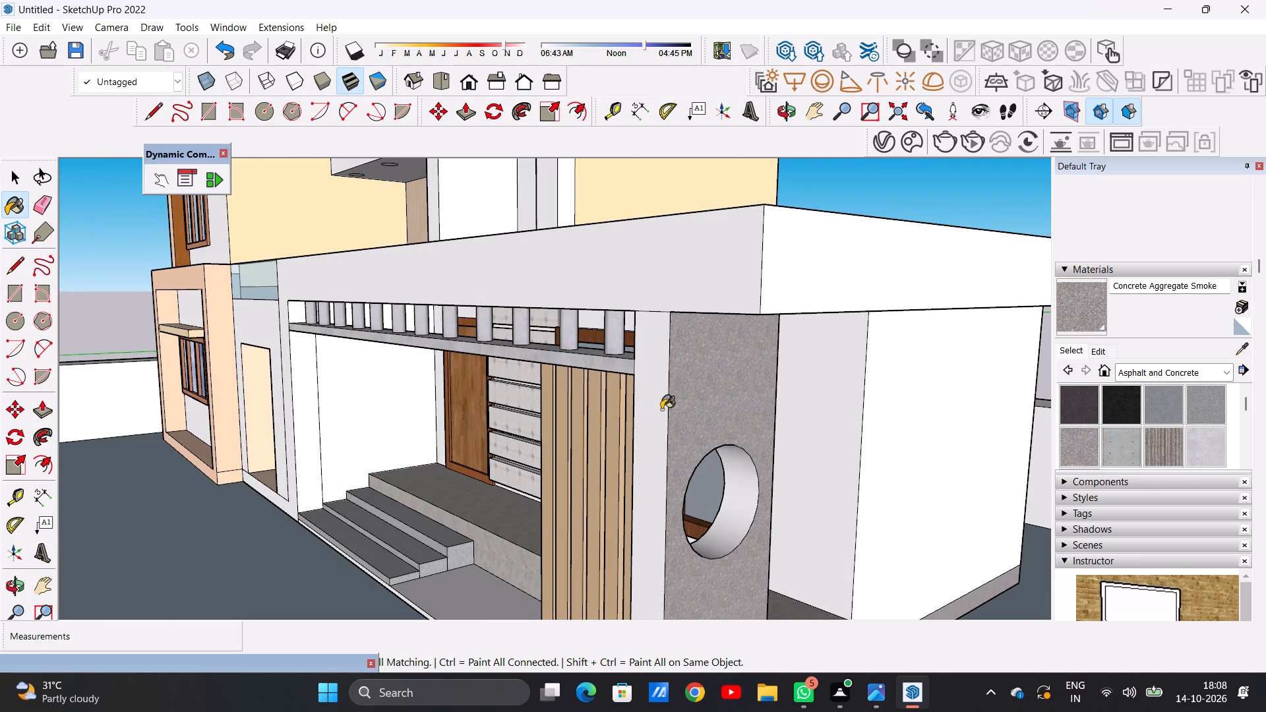
{"action": "left_click", "coordinate": [661, 410]}
{"action": "scroll", "coordinate": [721, 417], "scroll_direction": "down", "scroll_amount": 9}
{"action": "middle_click_drag", "start_coordinate": [584, 457], "coordinate": [682, 471]}
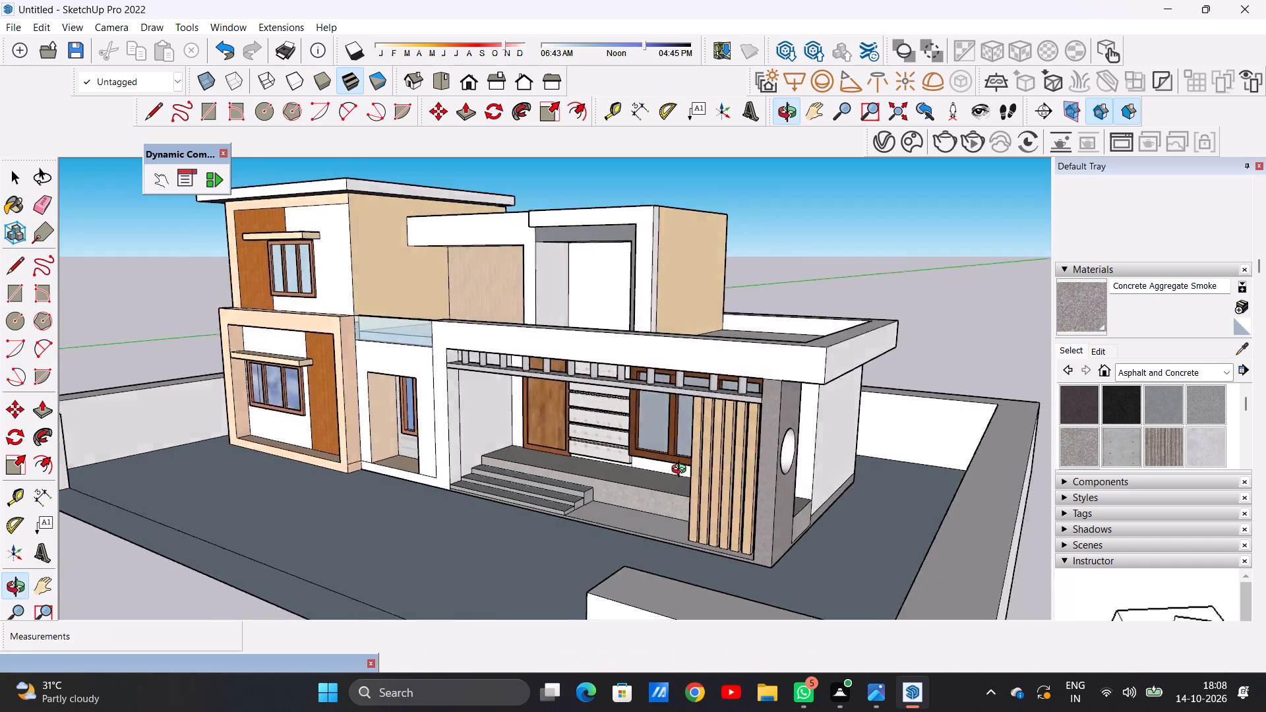
{"action": "middle_click_drag", "start_coordinate": [682, 471], "coordinate": [868, 466]}
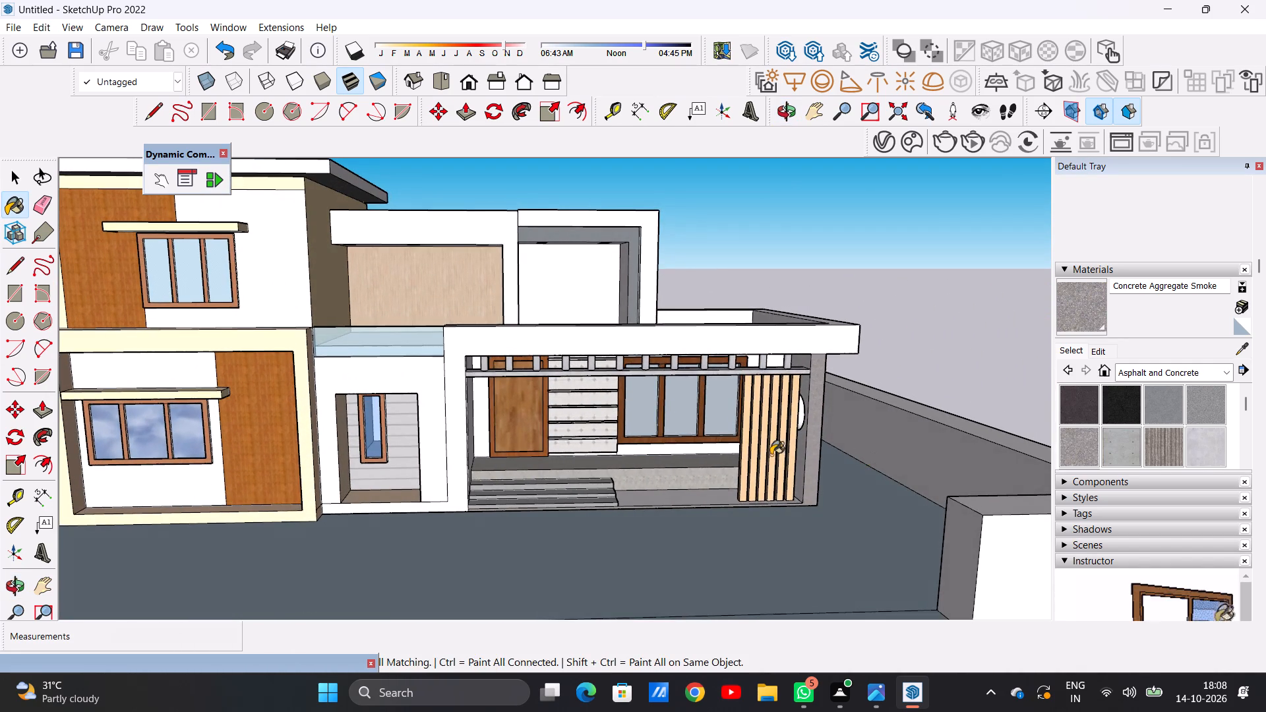
{"action": "scroll", "coordinate": [791, 454], "scroll_direction": "up", "scroll_amount": 11}
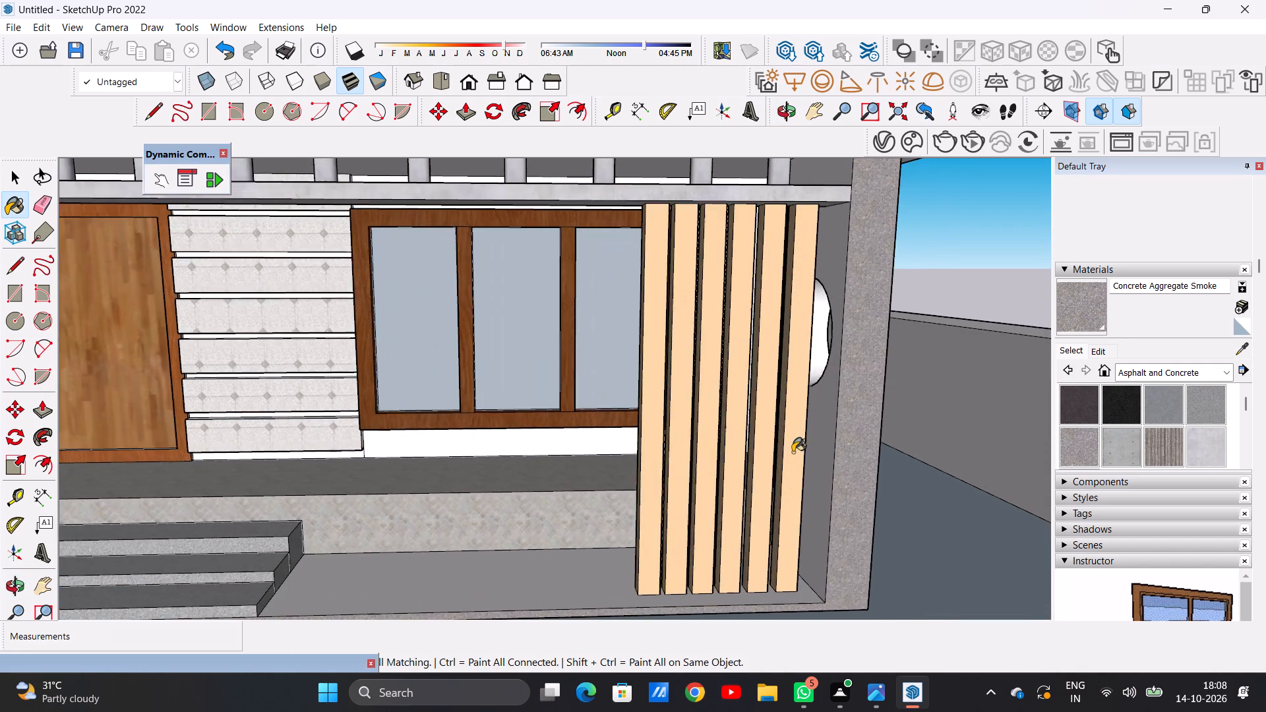
{"action": "scroll", "coordinate": [793, 452], "scroll_direction": "up", "scroll_amount": 6}
{"action": "left_click", "coordinate": [844, 383]}
{"action": "scroll", "coordinate": [844, 384], "scroll_direction": "down", "scroll_amount": 10}
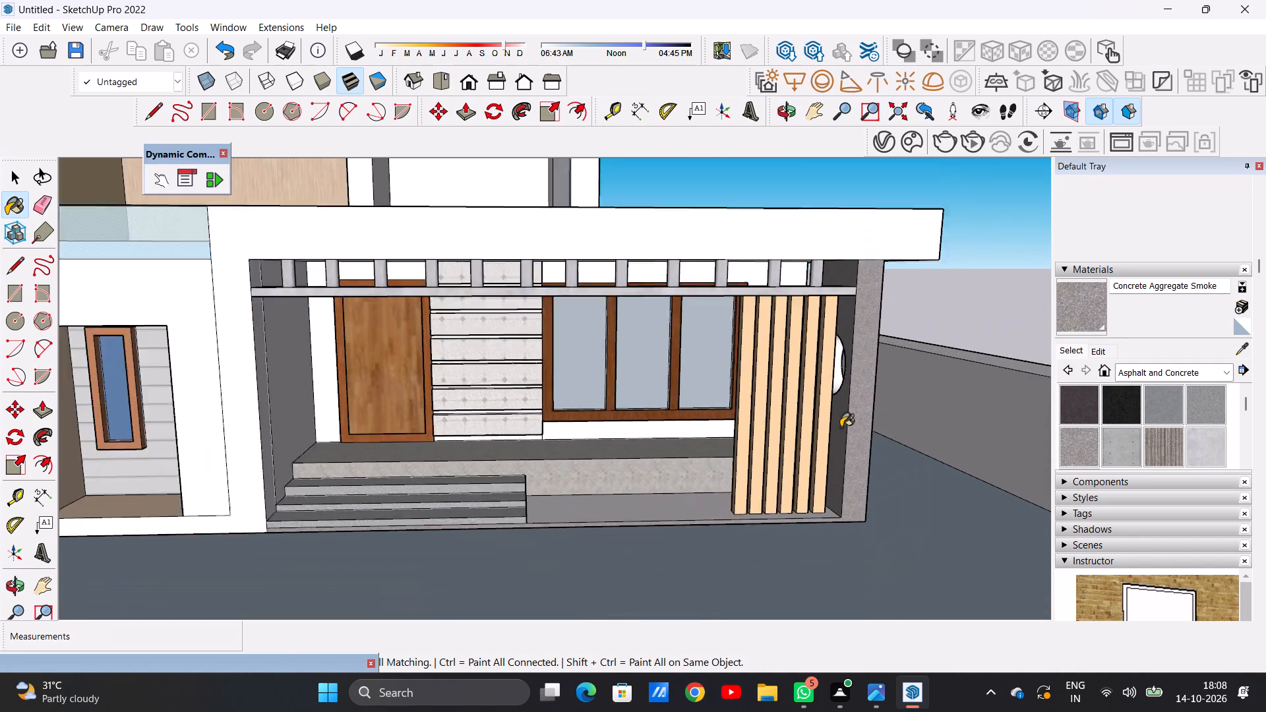
{"action": "scroll", "coordinate": [841, 427], "scroll_direction": "down", "scroll_amount": 5}
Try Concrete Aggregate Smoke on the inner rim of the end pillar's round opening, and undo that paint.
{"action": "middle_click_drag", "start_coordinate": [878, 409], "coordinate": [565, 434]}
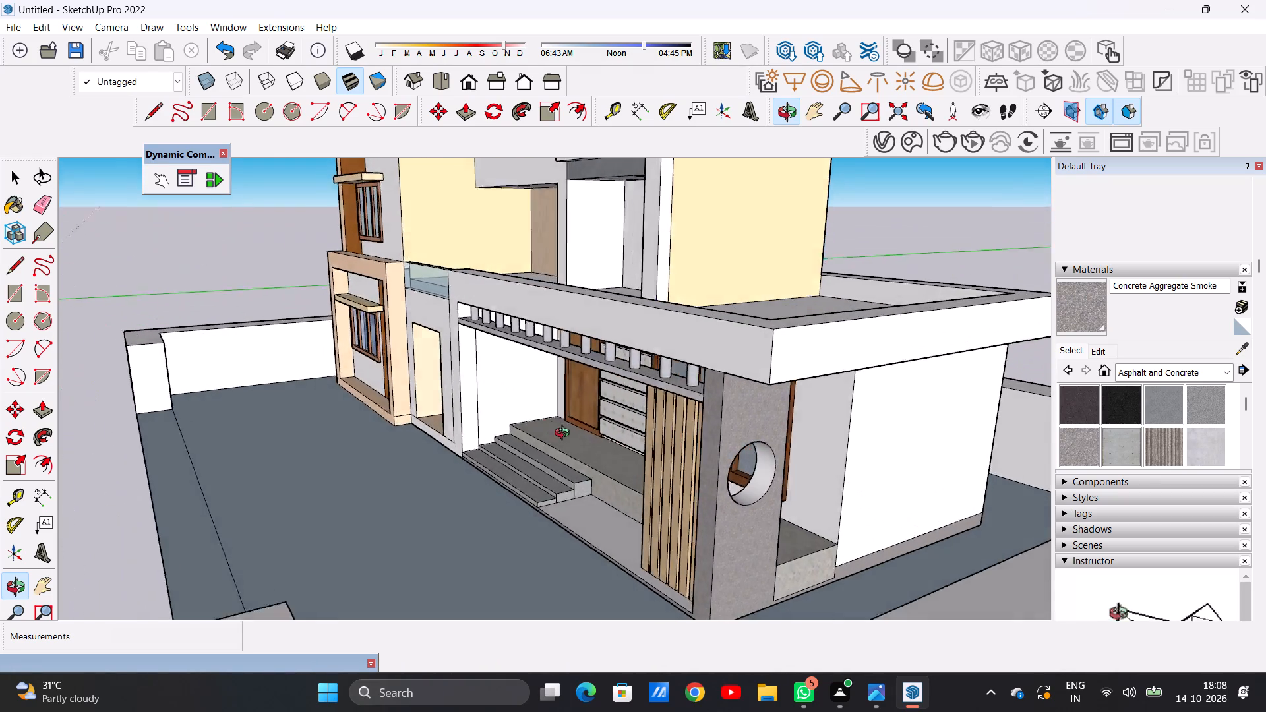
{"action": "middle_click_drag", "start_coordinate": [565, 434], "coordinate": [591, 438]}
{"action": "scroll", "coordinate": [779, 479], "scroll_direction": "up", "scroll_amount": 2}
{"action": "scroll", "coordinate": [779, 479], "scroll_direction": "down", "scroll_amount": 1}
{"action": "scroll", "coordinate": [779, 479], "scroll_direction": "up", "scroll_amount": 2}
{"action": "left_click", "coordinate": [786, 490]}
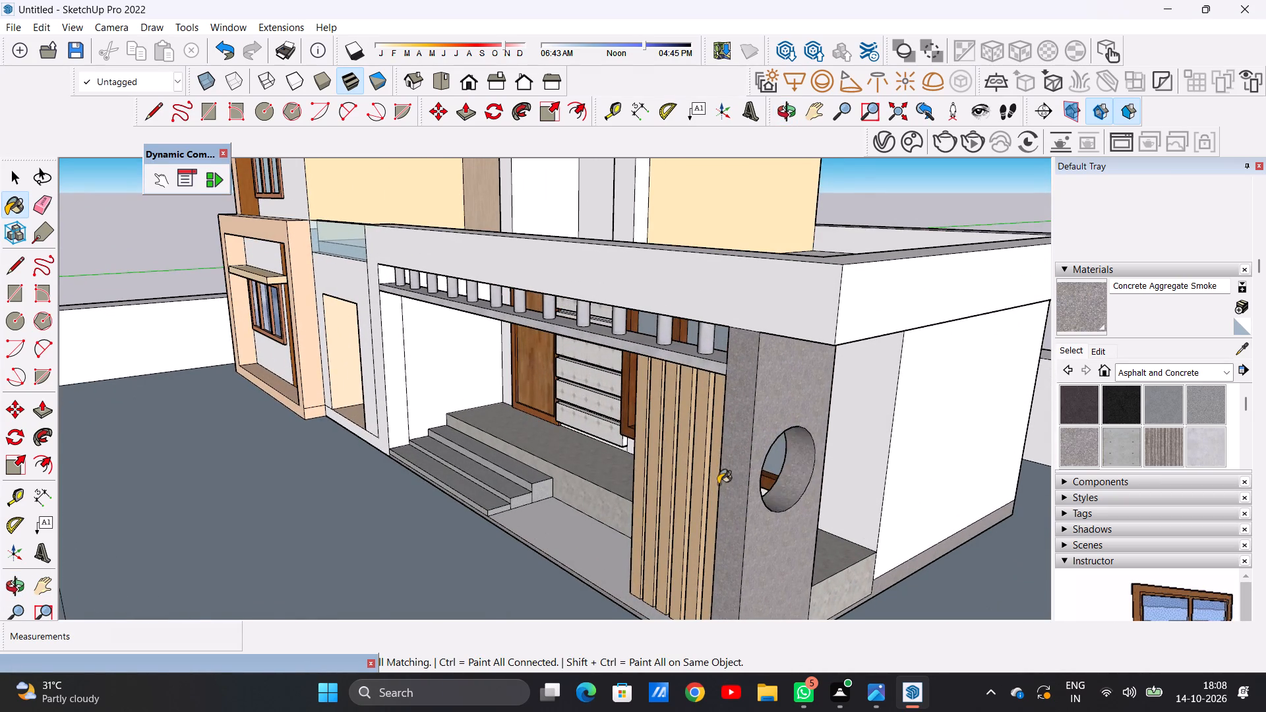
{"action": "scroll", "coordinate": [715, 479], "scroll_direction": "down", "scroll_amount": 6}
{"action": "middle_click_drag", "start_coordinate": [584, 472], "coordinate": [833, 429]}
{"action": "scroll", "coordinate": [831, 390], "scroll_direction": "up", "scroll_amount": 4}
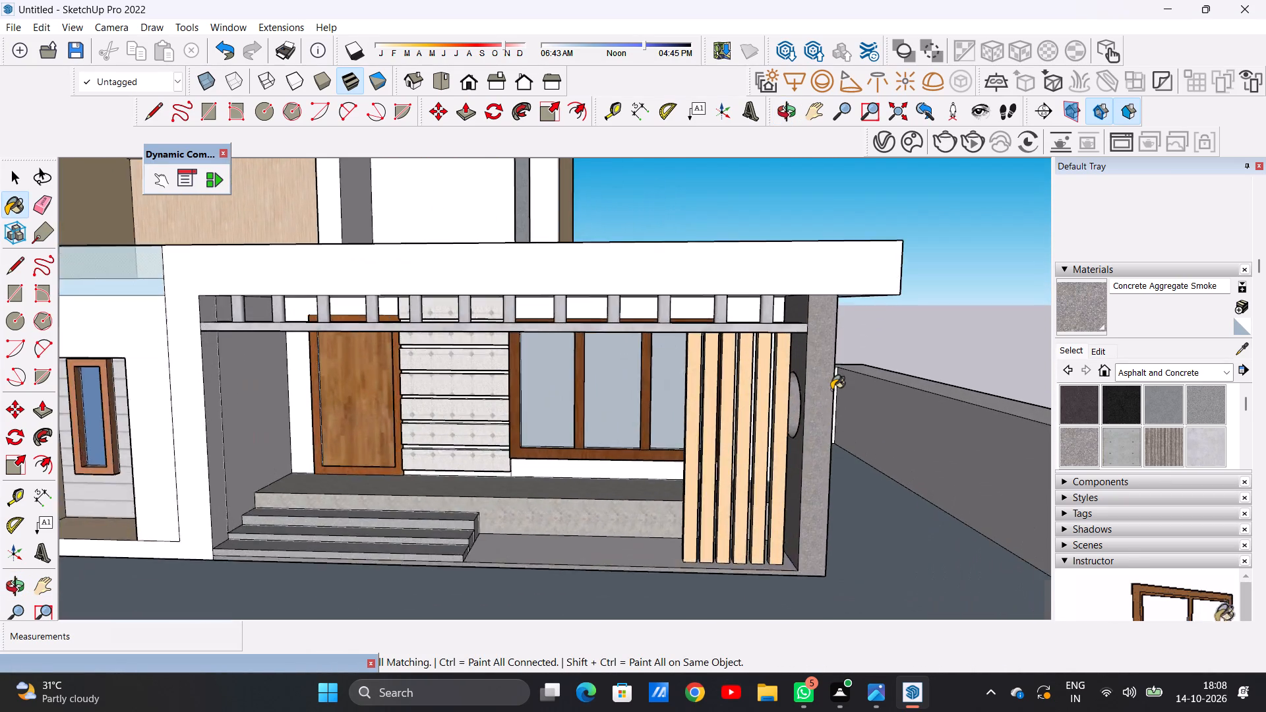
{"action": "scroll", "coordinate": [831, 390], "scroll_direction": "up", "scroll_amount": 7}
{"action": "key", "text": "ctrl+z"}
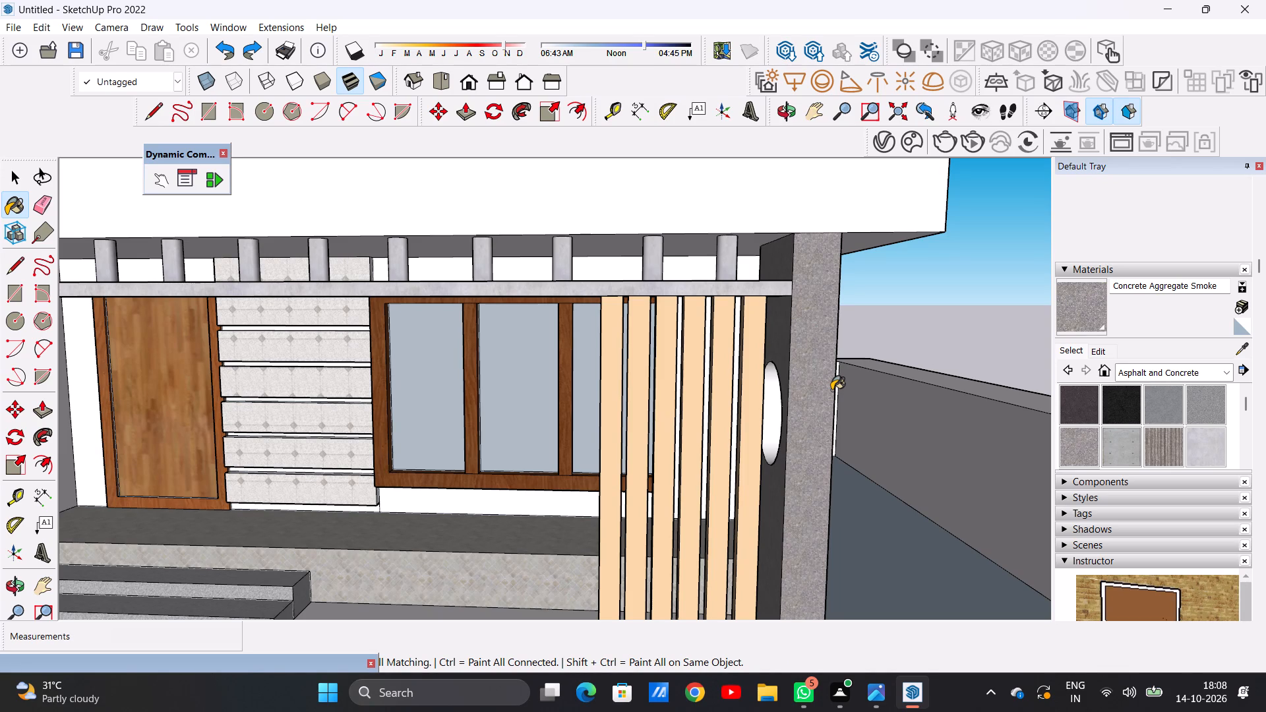
Examine the whole villa front, including the upper terrace, porch steps and slats, for remaining unfinished surfaces.
{"action": "key", "text": "space"}
{"action": "scroll", "coordinate": [831, 390], "scroll_direction": "down", "scroll_amount": 12}
{"action": "middle_click_drag", "start_coordinate": [738, 365], "coordinate": [731, 380]}
{"action": "scroll", "coordinate": [683, 400], "scroll_direction": "down", "scroll_amount": 5}
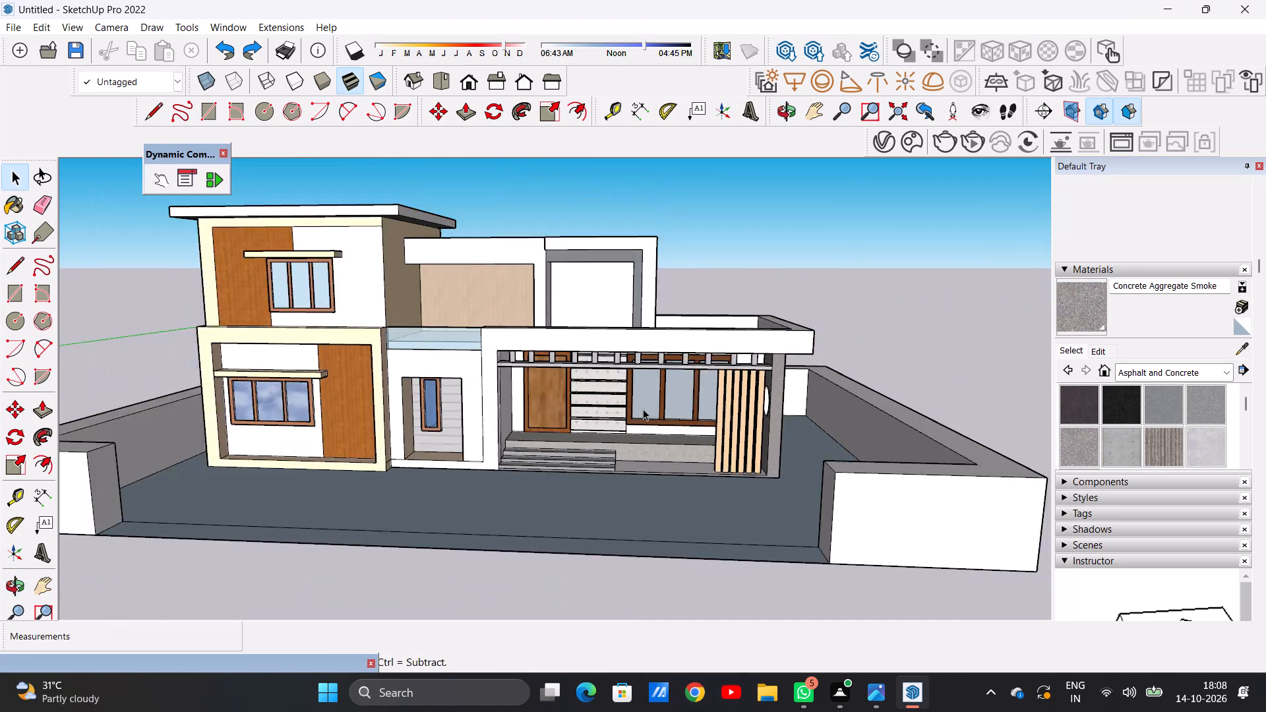
{"action": "scroll", "coordinate": [643, 409], "scroll_direction": "down", "scroll_amount": 2}
{"action": "scroll", "coordinate": [591, 390], "scroll_direction": "up", "scroll_amount": 7}
{"action": "scroll", "coordinate": [591, 390], "scroll_direction": "down", "scroll_amount": 6}
{"action": "scroll", "coordinate": [450, 359], "scroll_direction": "down", "scroll_amount": 1}
{"action": "scroll", "coordinate": [450, 359], "scroll_direction": "up", "scroll_amount": 4}
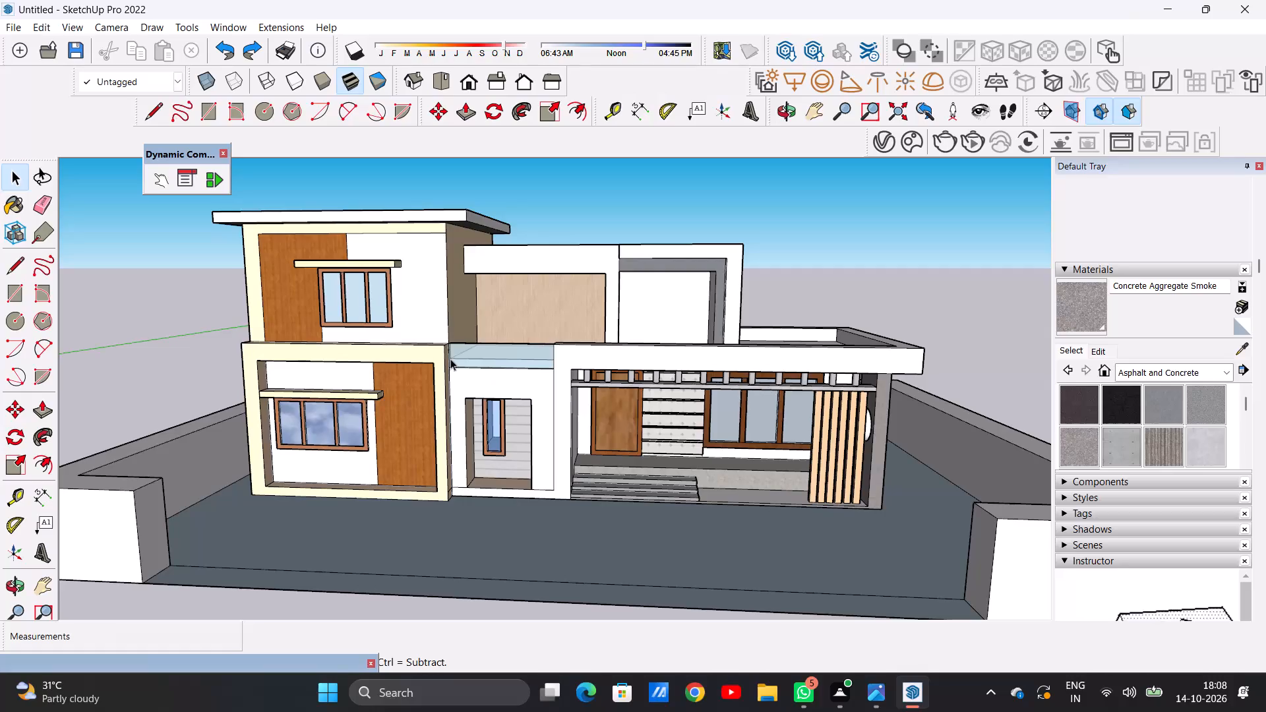
{"action": "scroll", "coordinate": [485, 320], "scroll_direction": "down", "scroll_amount": 4}
{"action": "scroll", "coordinate": [569, 252], "scroll_direction": "up", "scroll_amount": 8}
{"action": "middle_click_drag", "start_coordinate": [676, 311], "coordinate": [419, 312]}
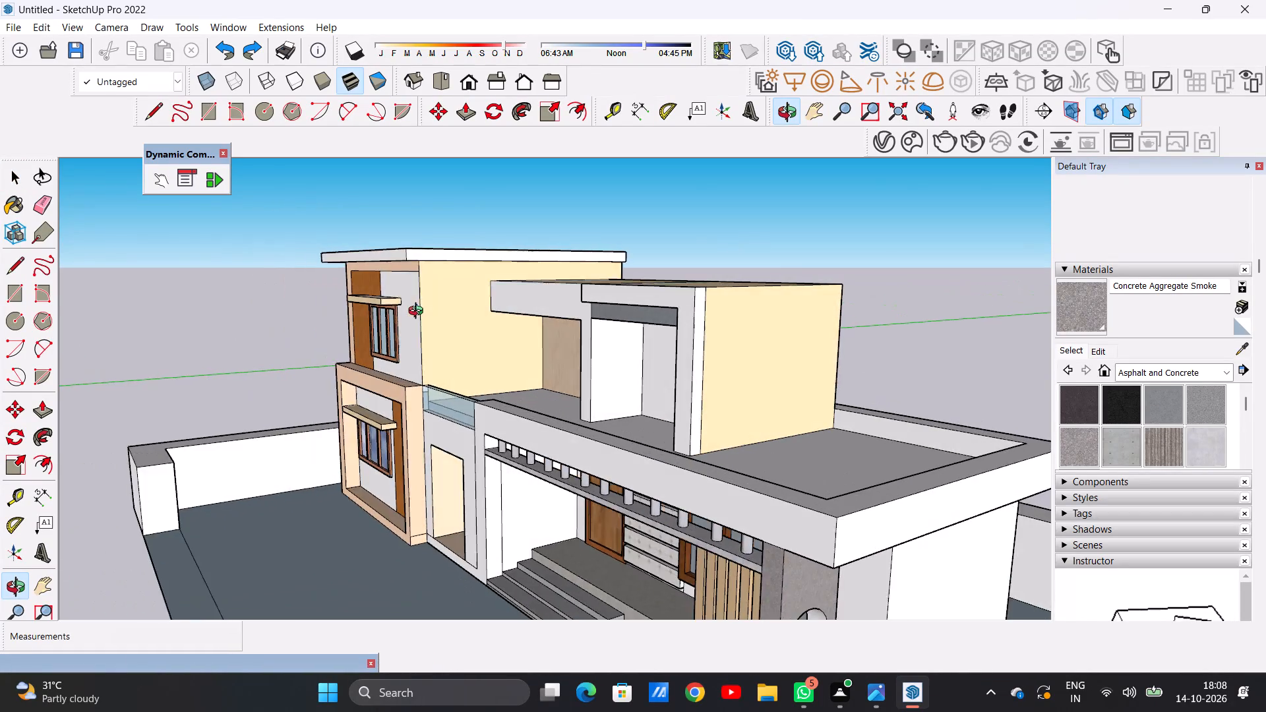
{"action": "middle_click_drag", "start_coordinate": [419, 312], "coordinate": [673, 338]}
{"action": "scroll", "coordinate": [553, 262], "scroll_direction": "down", "scroll_amount": 2}
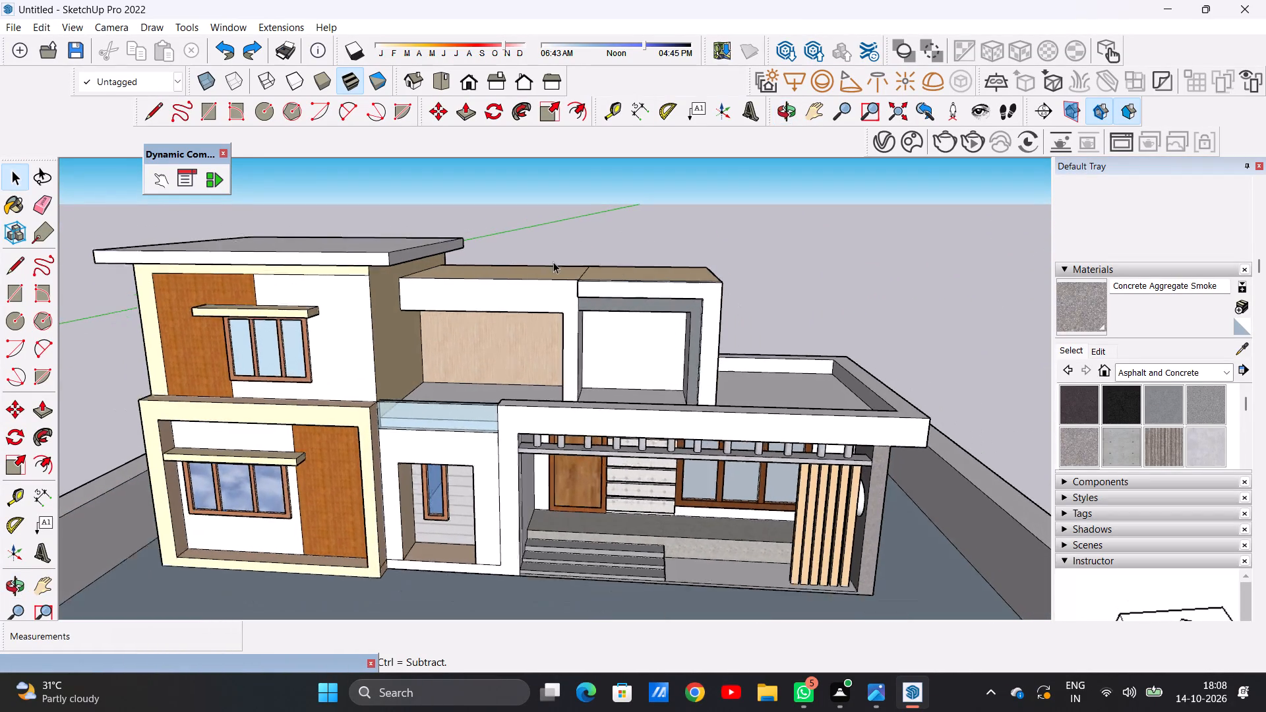
{"action": "scroll", "coordinate": [553, 262], "scroll_direction": "down", "scroll_amount": 9}
{"action": "scroll", "coordinate": [564, 348], "scroll_direction": "up", "scroll_amount": 8}
{"action": "middle_click_drag", "start_coordinate": [582, 322], "coordinate": [584, 421]}
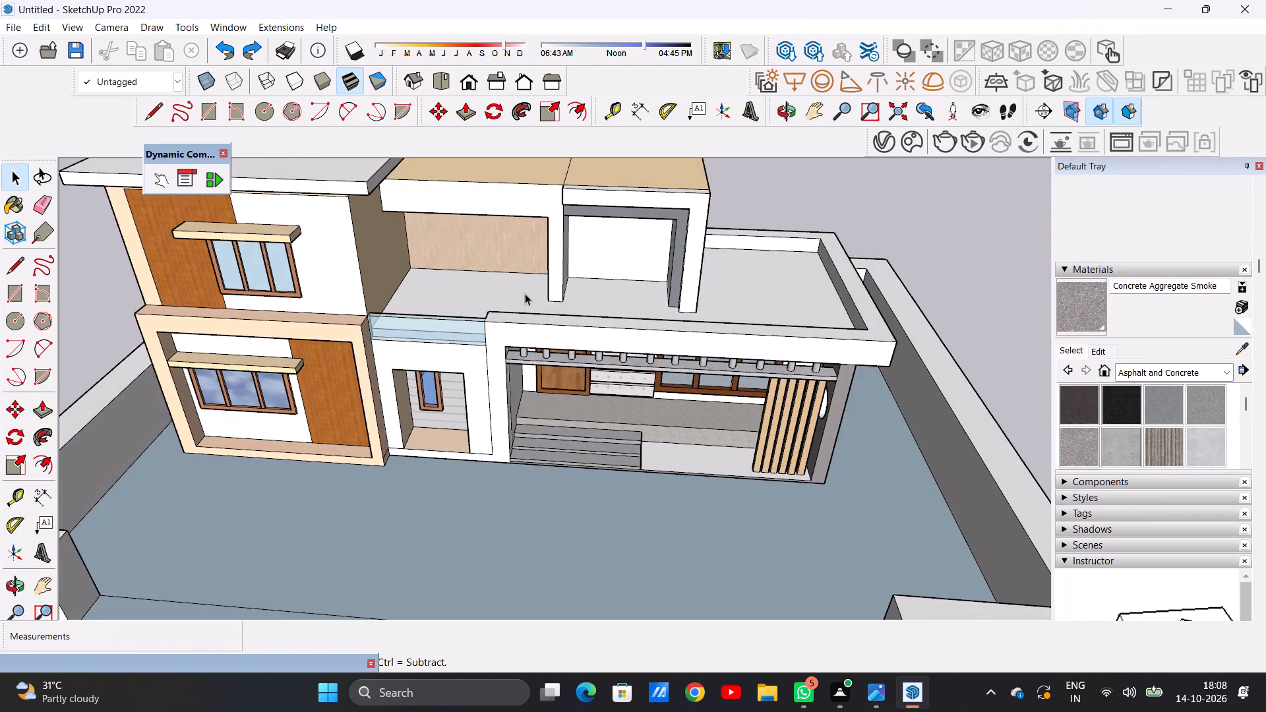
{"action": "scroll", "coordinate": [525, 292], "scroll_direction": "down", "scroll_amount": 4}
{"action": "scroll", "coordinate": [602, 389], "scroll_direction": "up", "scroll_amount": 13}
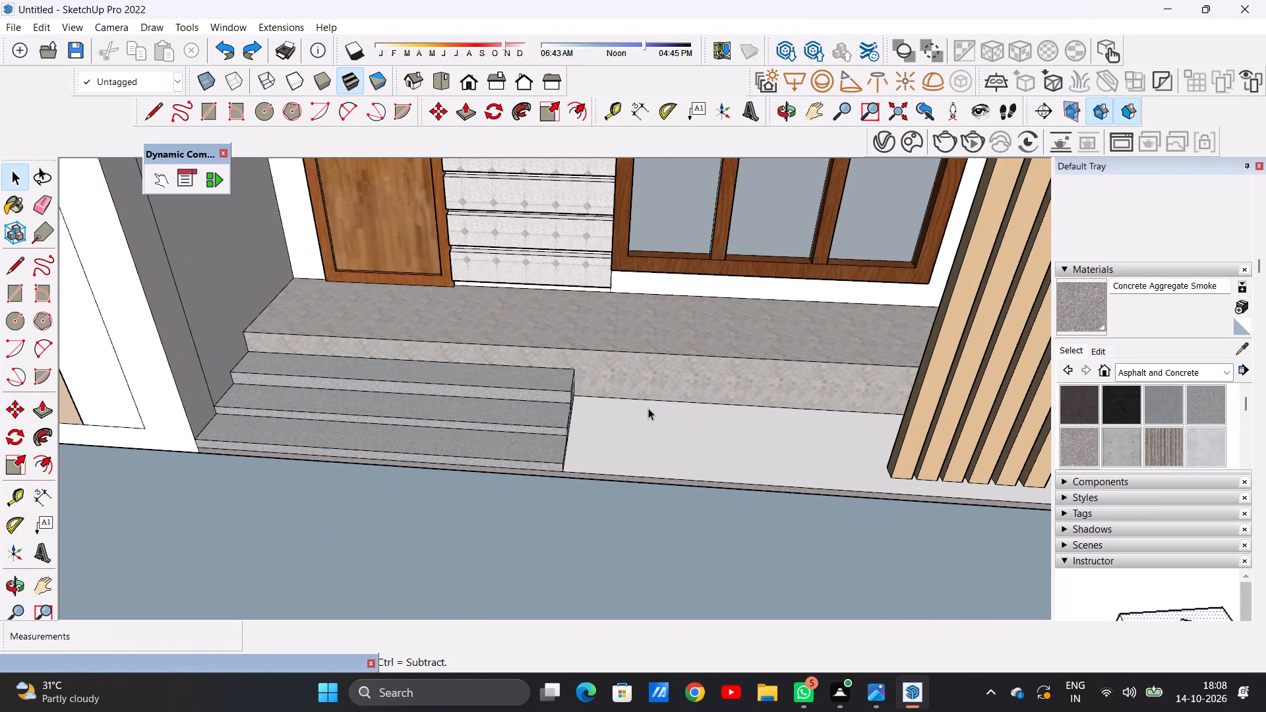
{"action": "scroll", "coordinate": [648, 408], "scroll_direction": "down", "scroll_amount": 5}
{"action": "middle_click_drag", "start_coordinate": [731, 349], "coordinate": [749, 231]}
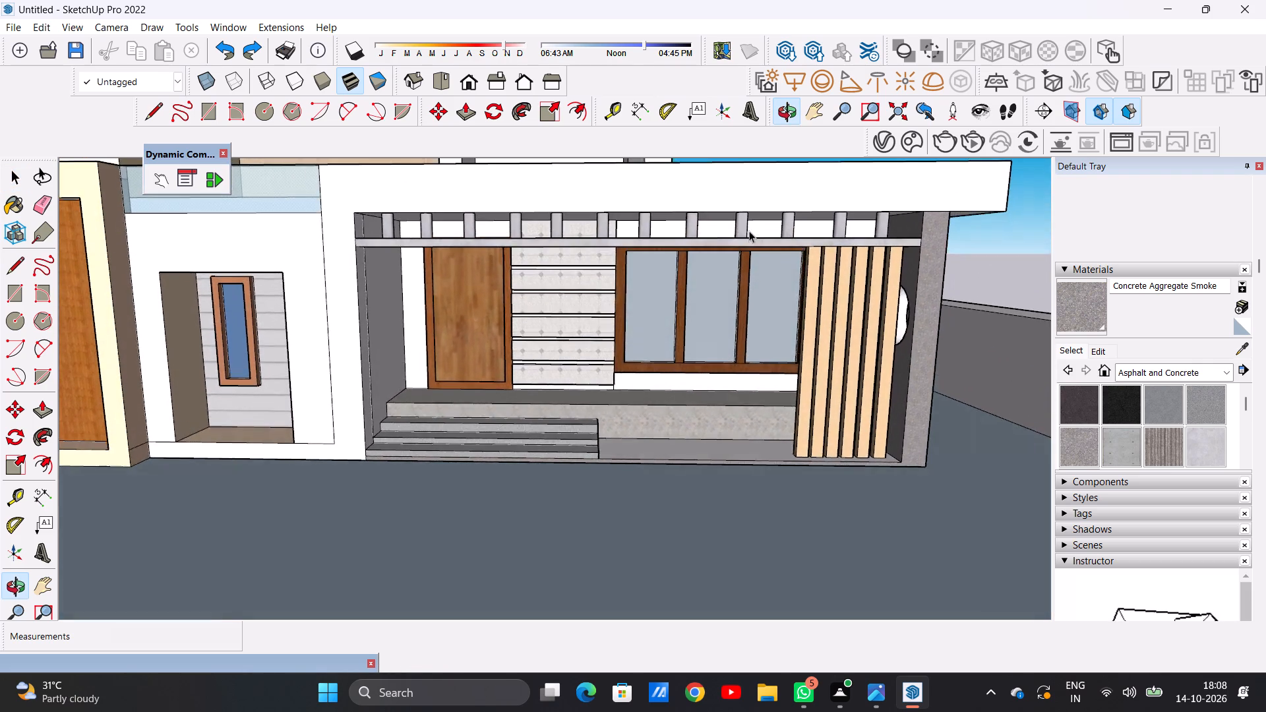
{"action": "scroll", "coordinate": [741, 375], "scroll_direction": "up", "scroll_amount": 5}
{"action": "middle_click_drag", "start_coordinate": [738, 398], "coordinate": [738, 348]}
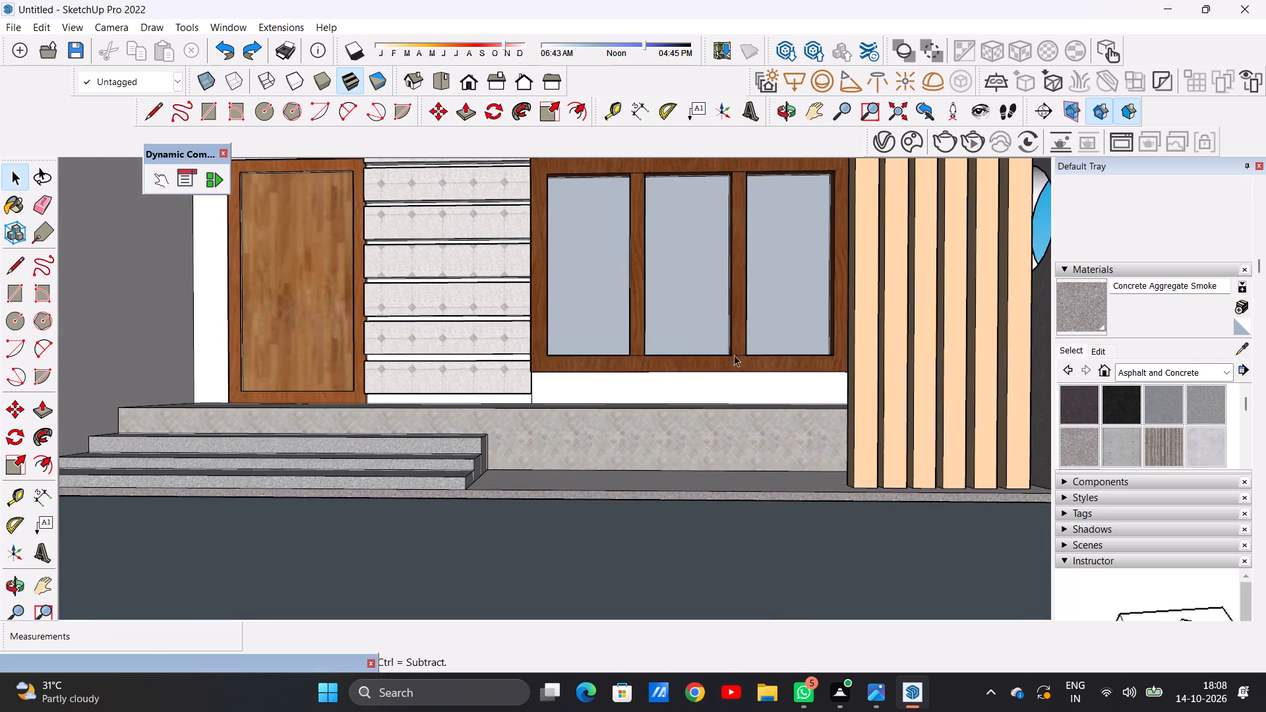
{"action": "scroll", "coordinate": [650, 474], "scroll_direction": "down", "scroll_amount": 14}
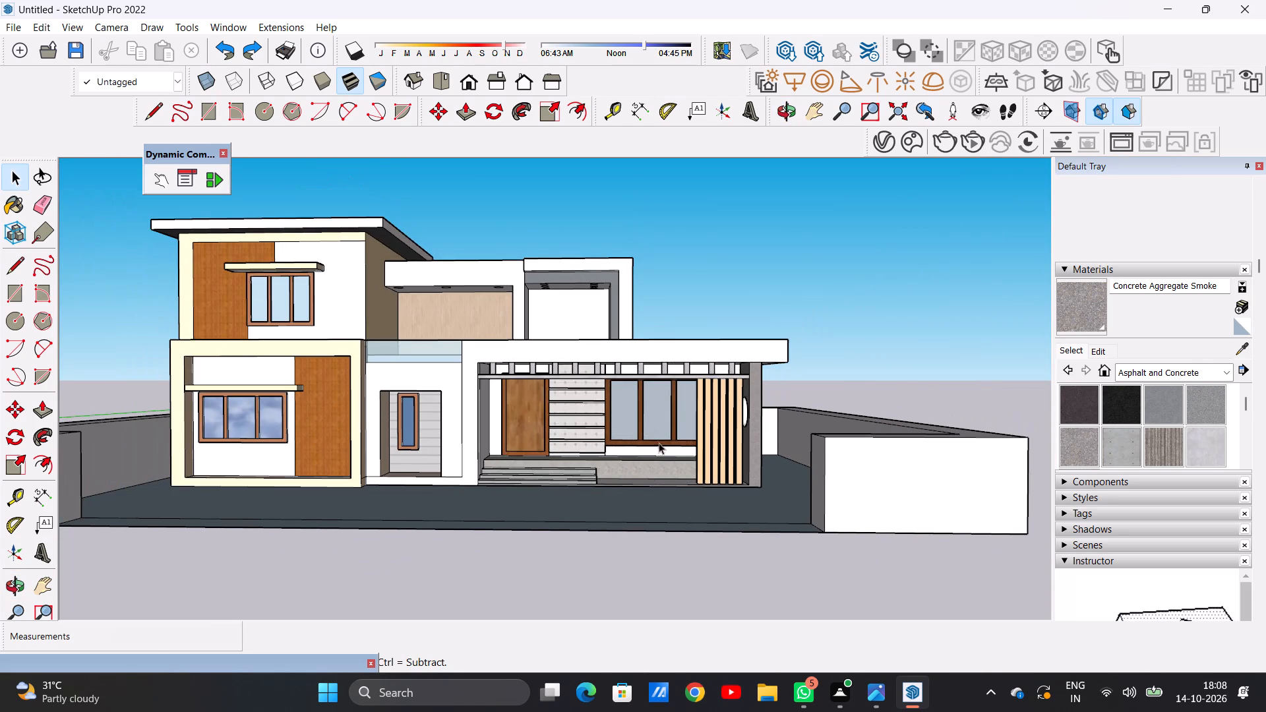
{"action": "scroll", "coordinate": [682, 425], "scroll_direction": "up", "scroll_amount": 4}
{"action": "scroll", "coordinate": [500, 412], "scroll_direction": "down", "scroll_amount": 3}
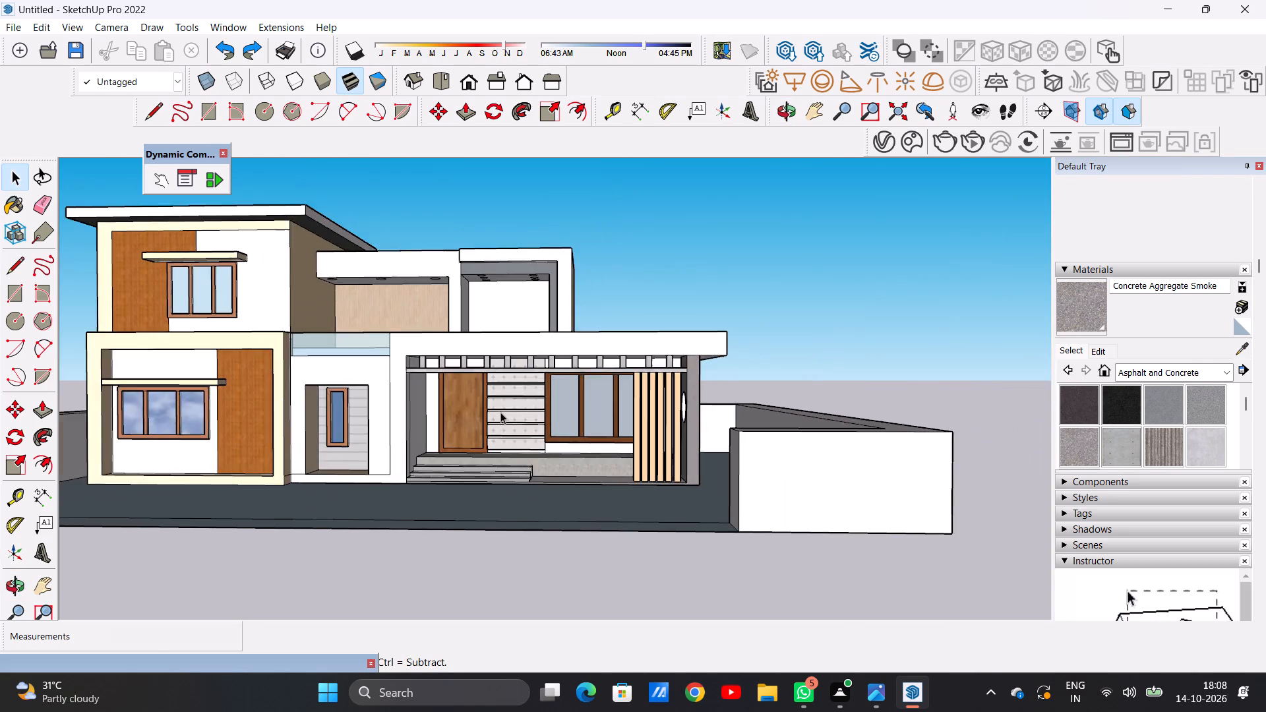
{"action": "scroll", "coordinate": [500, 412], "scroll_direction": "down", "scroll_amount": 3}
{"action": "scroll", "coordinate": [498, 305], "scroll_direction": "up", "scroll_amount": 12}
{"action": "scroll", "coordinate": [507, 325], "scroll_direction": "down", "scroll_amount": 1}
Paint the white back wall inside the grey-framed upper-floor recess with 0012_Bisque from the Colors-Named collection.
{"action": "scroll", "coordinate": [507, 325], "scroll_direction": "up", "scroll_amount": 1}
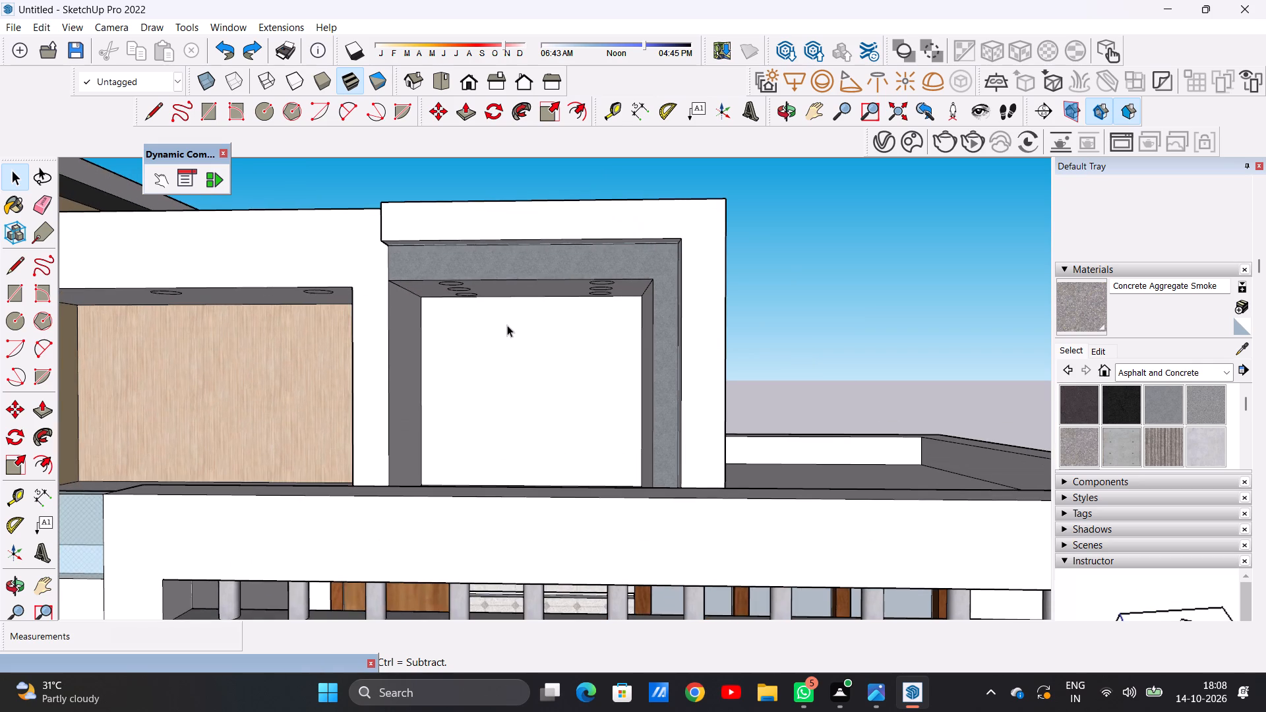
{"action": "middle_click_drag", "start_coordinate": [507, 325], "coordinate": [519, 411]}
{"action": "scroll", "coordinate": [507, 325], "scroll_direction": "down", "scroll_amount": 1}
{"action": "scroll", "coordinate": [526, 374], "scroll_direction": "up", "scroll_amount": 1}
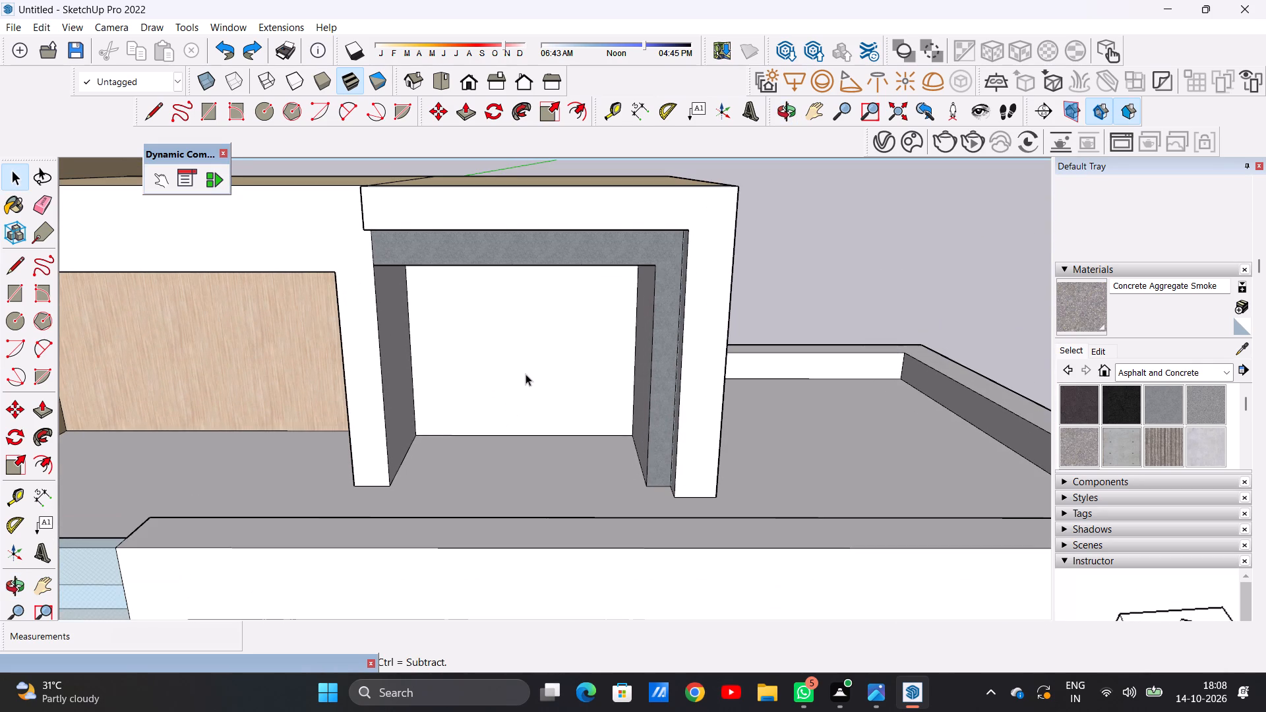
{"action": "left_click", "coordinate": [1136, 373]}
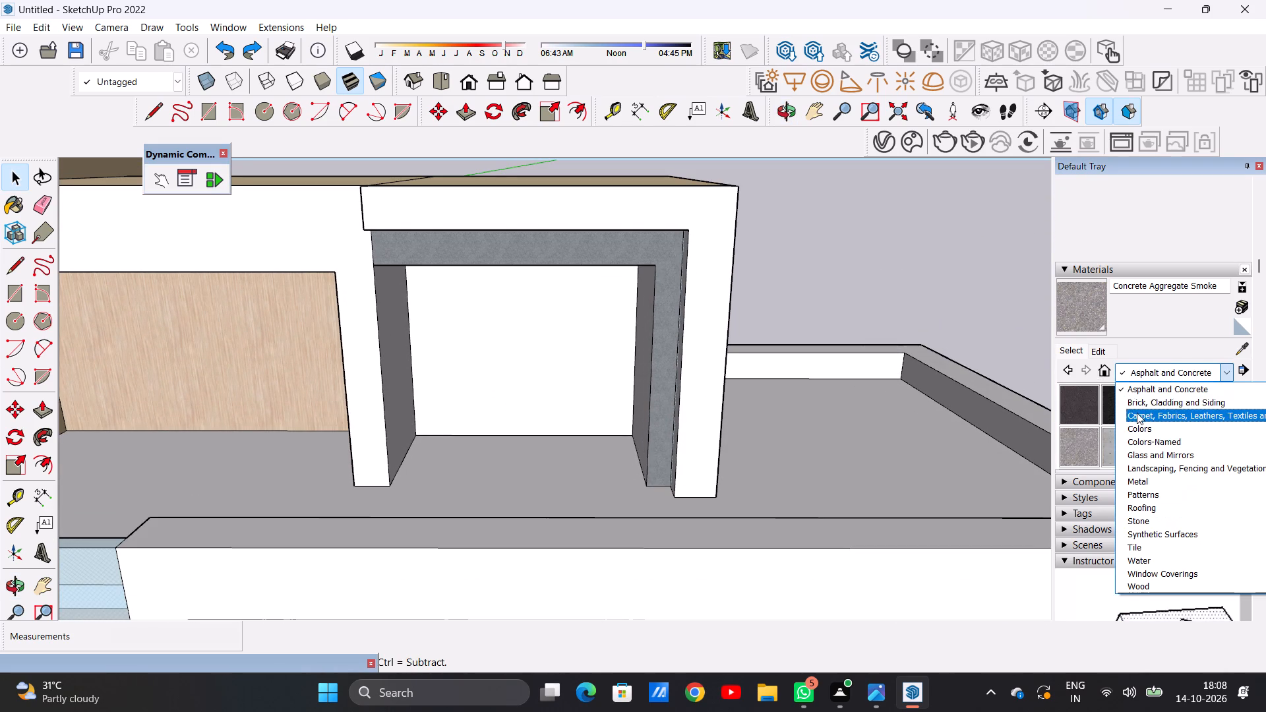
{"action": "left_click", "coordinate": [1145, 437]}
{"action": "scroll", "coordinate": [1159, 425], "scroll_direction": "down", "scroll_amount": 1}
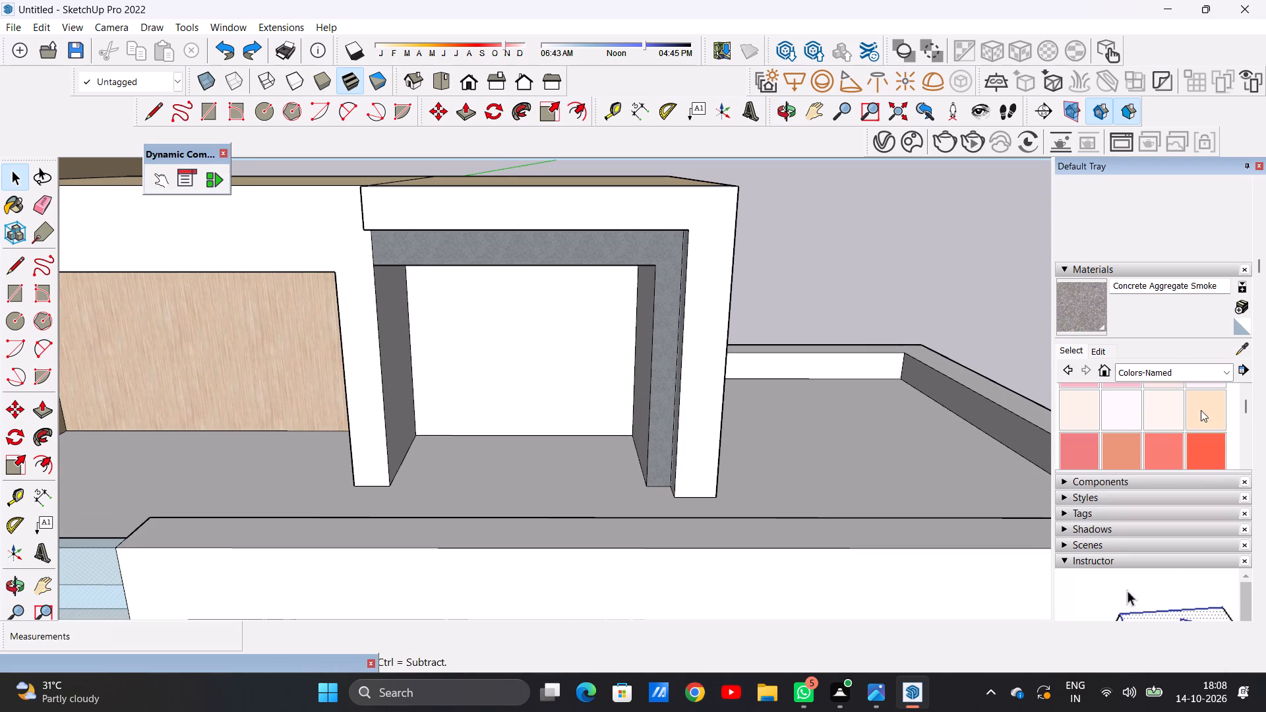
{"action": "left_click", "coordinate": [1201, 410]}
{"action": "left_click", "coordinate": [636, 347]}
{"action": "scroll", "coordinate": [523, 349], "scroll_direction": "up", "scroll_amount": 2}
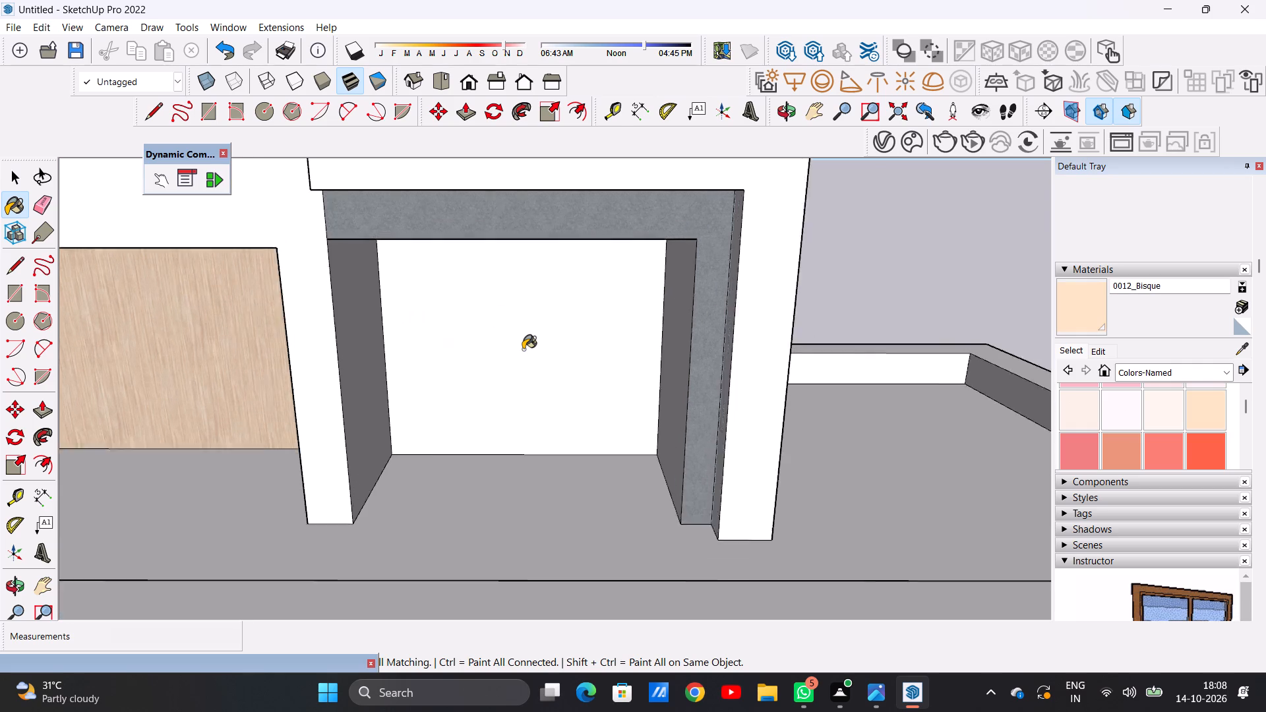
{"action": "scroll", "coordinate": [523, 349], "scroll_direction": "up", "scroll_amount": 9}
{"action": "scroll", "coordinate": [573, 390], "scroll_direction": "down", "scroll_amount": 8}
{"action": "left_click", "coordinate": [567, 371]}
{"action": "scroll", "coordinate": [567, 382], "scroll_direction": "down", "scroll_amount": 3}
{"action": "scroll", "coordinate": [568, 393], "scroll_direction": "up", "scroll_amount": 1}
{"action": "middle_click_drag", "start_coordinate": [573, 414], "coordinate": [435, 376]}
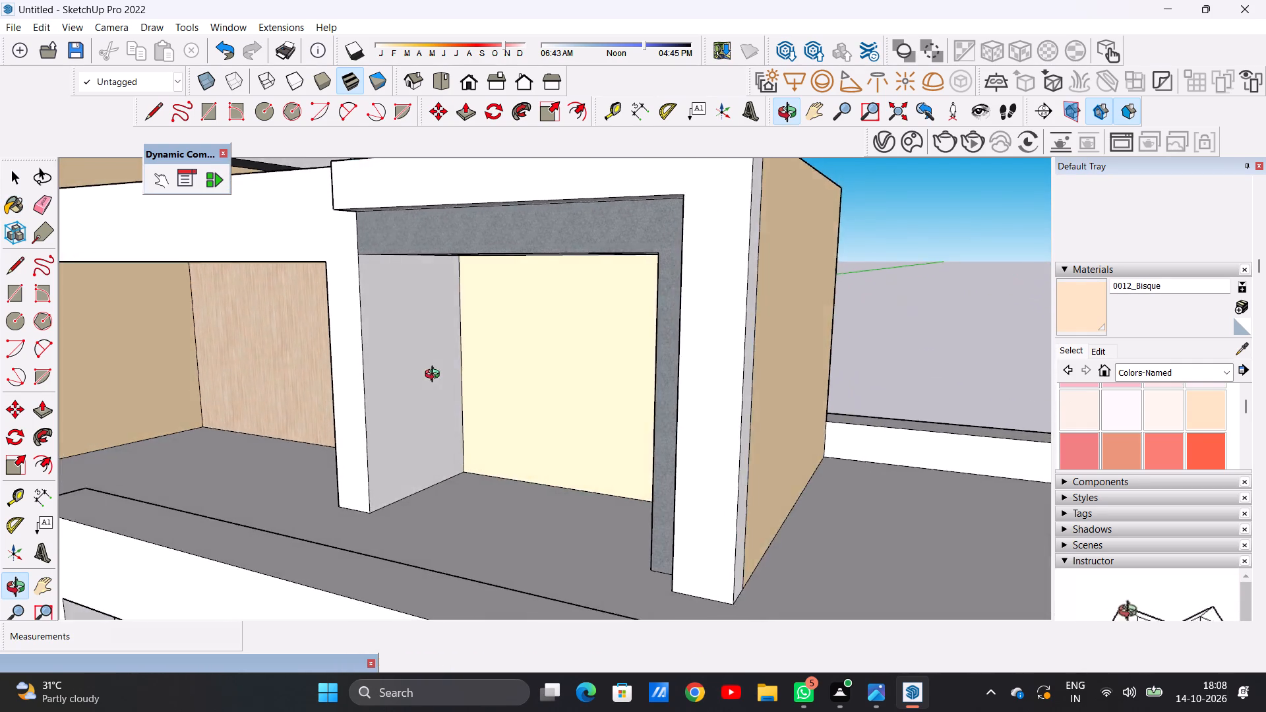
{"action": "middle_click_drag", "start_coordinate": [435, 376], "coordinate": [649, 380]}
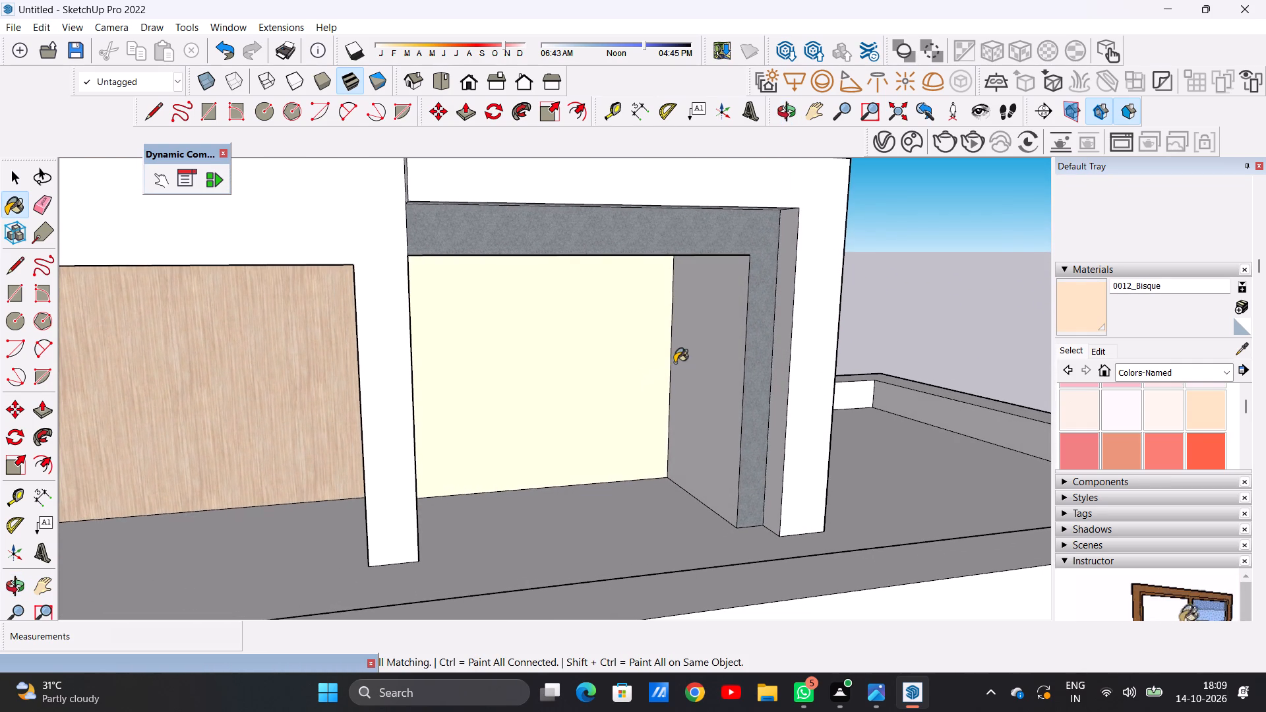
Paint both inner side walls of the grey-framed upper-floor recess with 0012_Bisque.
{"action": "left_click", "coordinate": [684, 357]}
{"action": "scroll", "coordinate": [541, 406], "scroll_direction": "down", "scroll_amount": 5}
{"action": "middle_click_drag", "start_coordinate": [567, 410], "coordinate": [409, 387]}
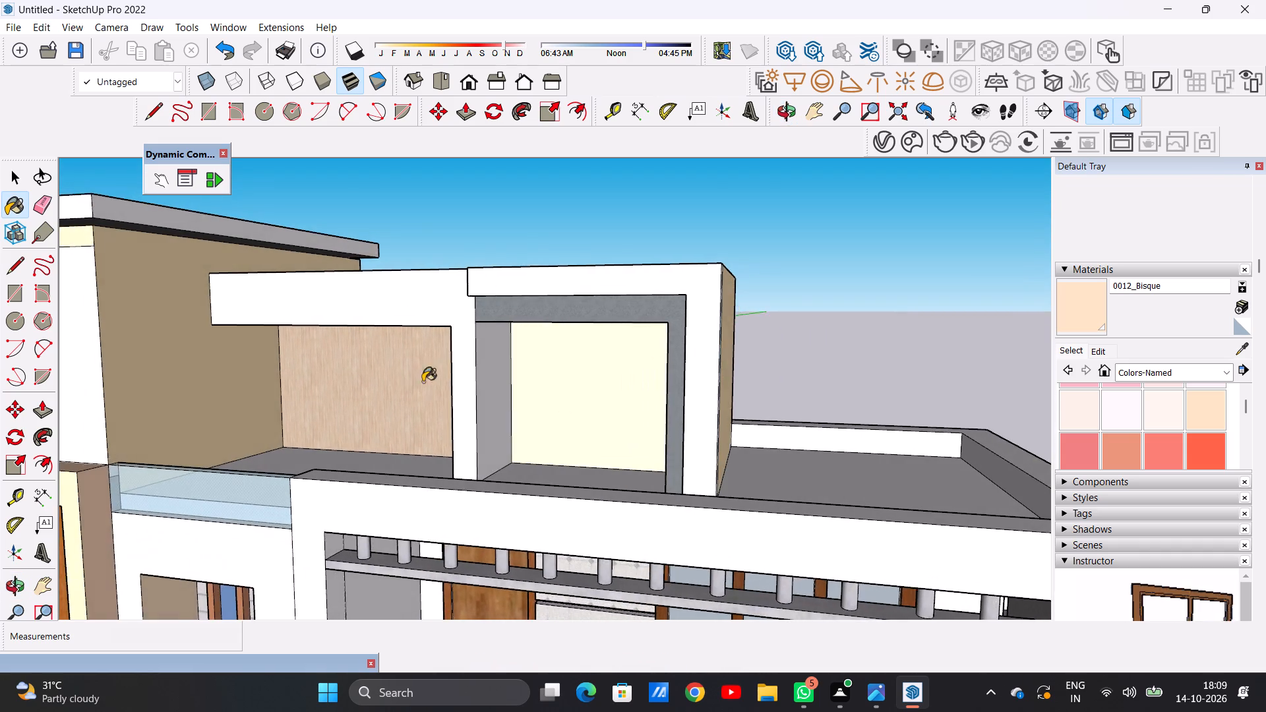
{"action": "scroll", "coordinate": [482, 360], "scroll_direction": "up", "scroll_amount": 7}
{"action": "scroll", "coordinate": [482, 360], "scroll_direction": "down", "scroll_amount": 1}
{"action": "scroll", "coordinate": [482, 360], "scroll_direction": "up", "scroll_amount": 2}
{"action": "left_click", "coordinate": [482, 360]}
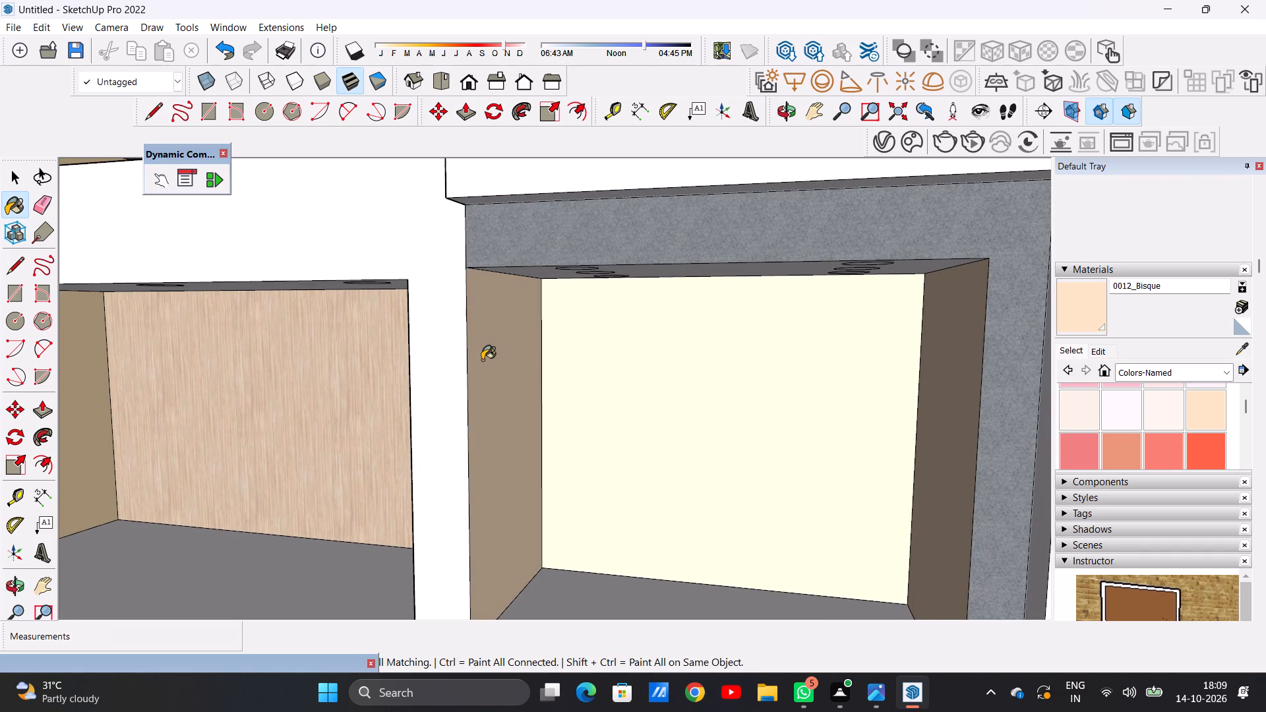
{"action": "key", "text": "space"}
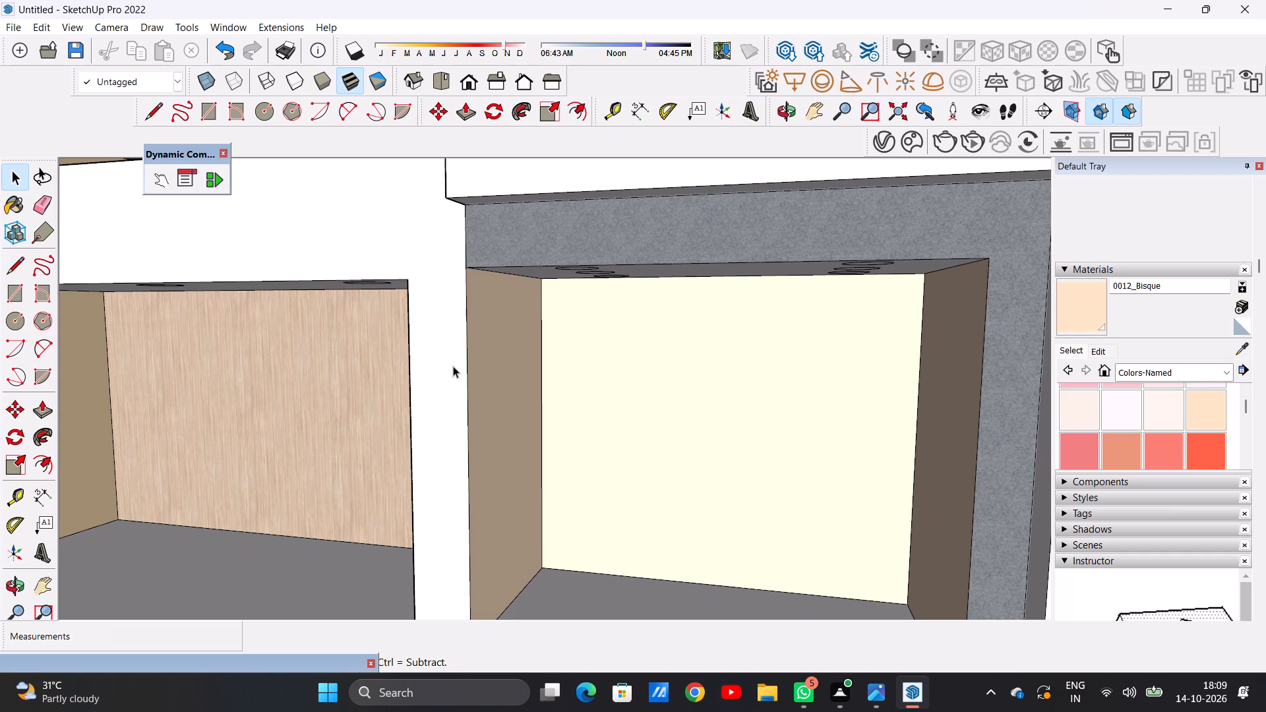
Examine the recess ceilings, the whole villa front and the upper terrace from above for surfaces still lacking a finish.
{"action": "scroll", "coordinate": [456, 362], "scroll_direction": "down", "scroll_amount": 6}
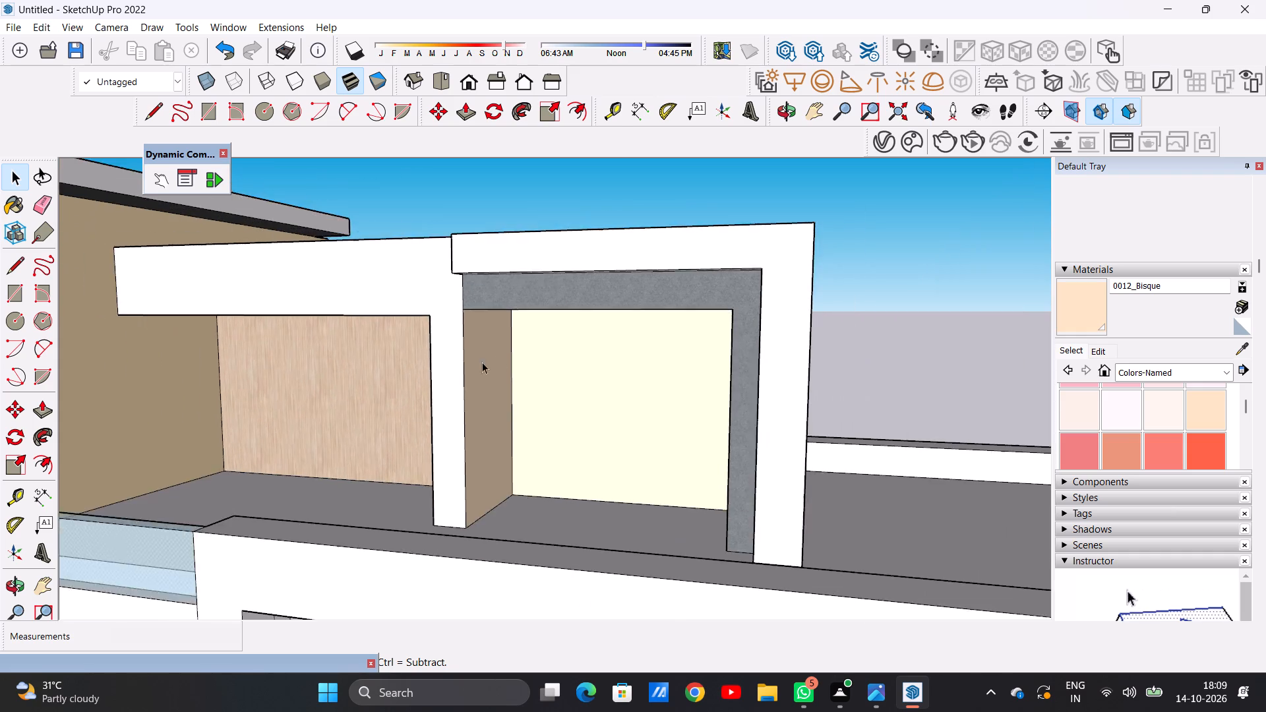
{"action": "scroll", "coordinate": [576, 355], "scroll_direction": "down", "scroll_amount": 9}
{"action": "scroll", "coordinate": [580, 347], "scroll_direction": "up", "scroll_amount": 9}
{"action": "middle_click_drag", "start_coordinate": [597, 378], "coordinate": [636, 288]}
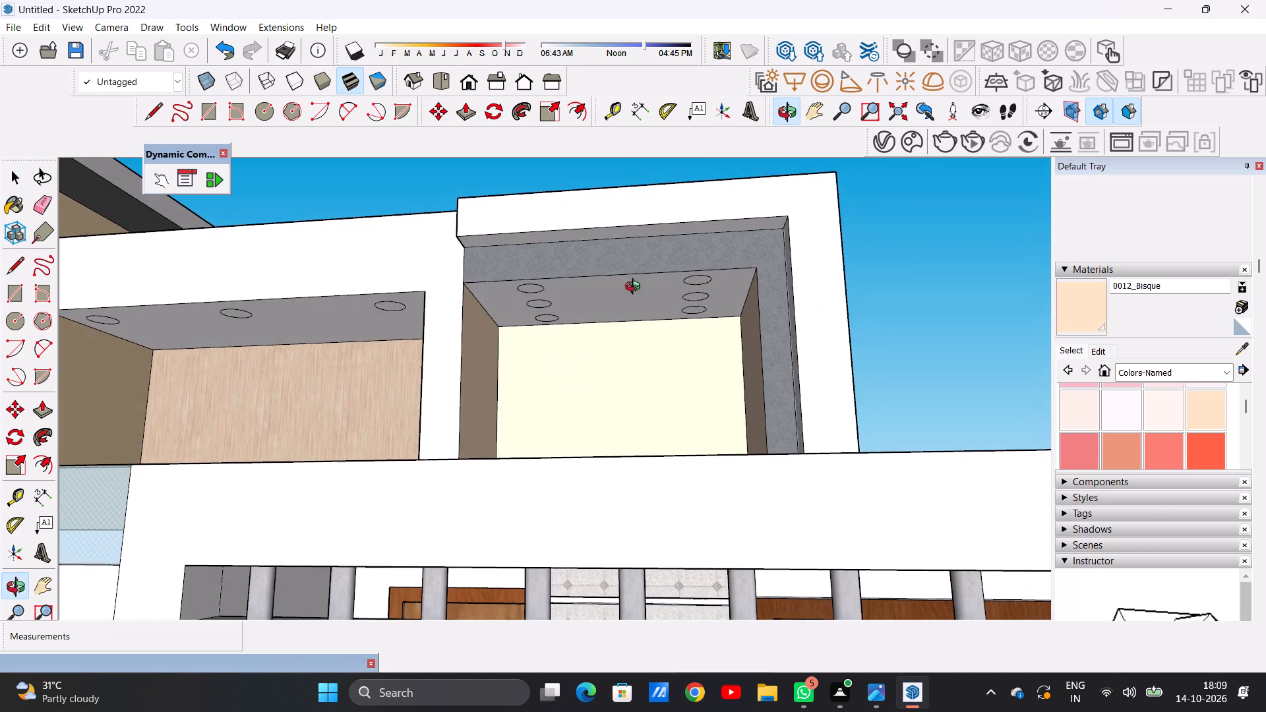
{"action": "middle_click_drag", "start_coordinate": [636, 288], "coordinate": [638, 287]}
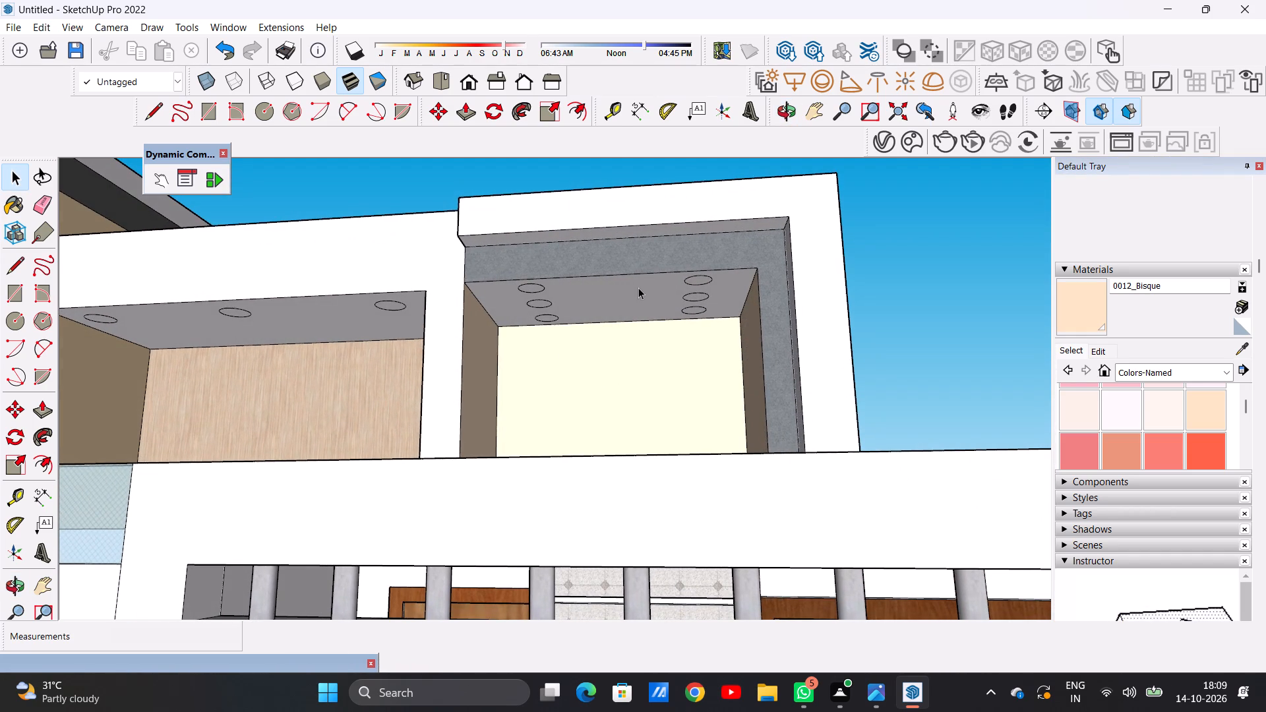
{"action": "scroll", "coordinate": [637, 290], "scroll_direction": "down", "scroll_amount": 13}
{"action": "middle_click_drag", "start_coordinate": [634, 294], "coordinate": [648, 419]}
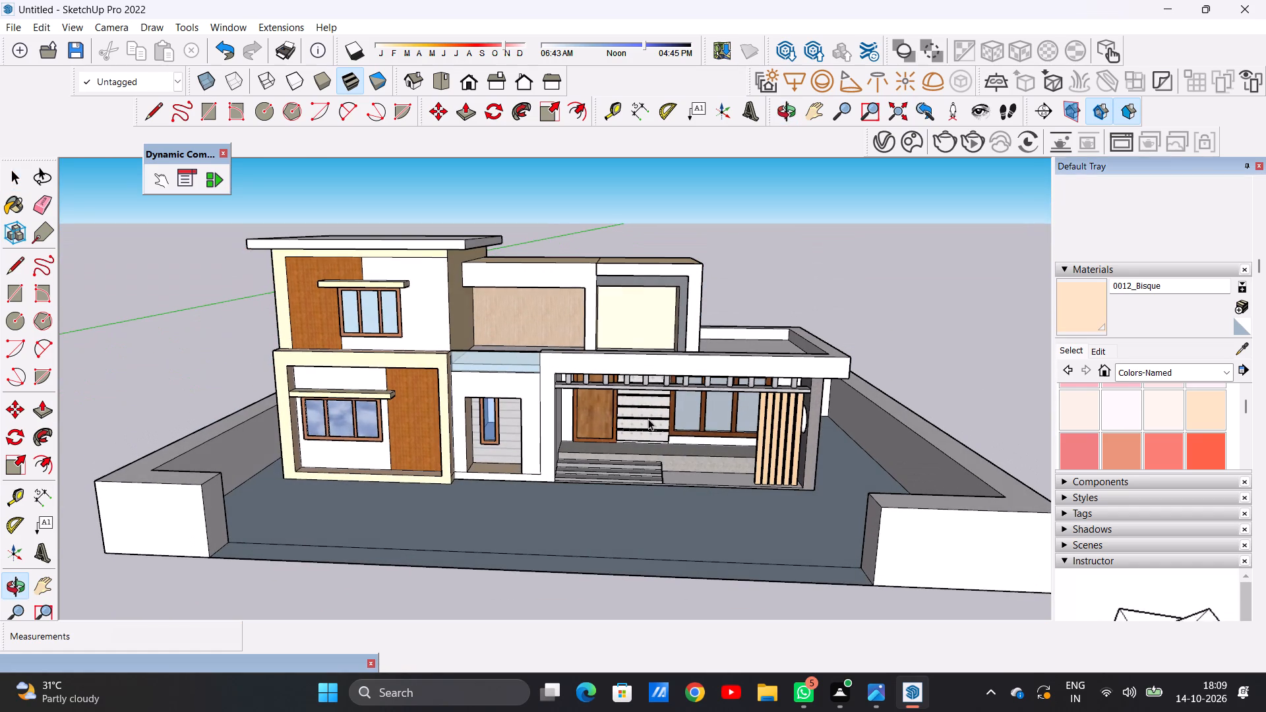
{"action": "key", "text": "space"}
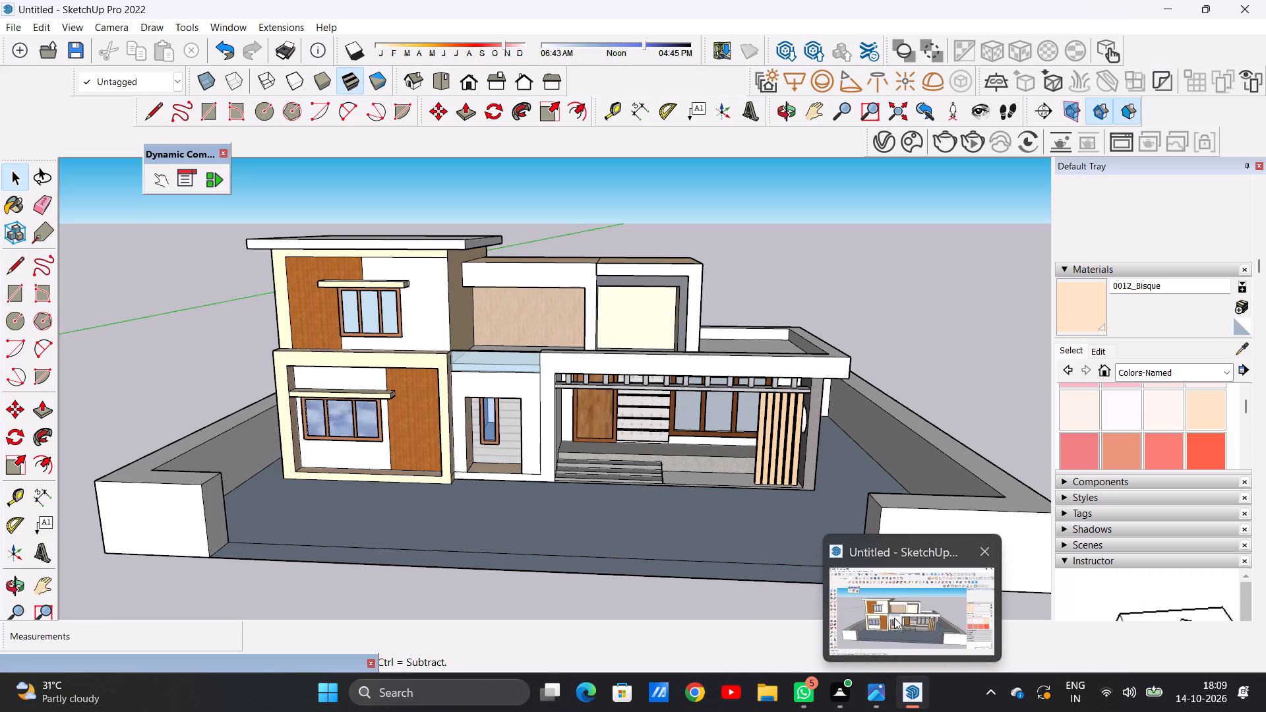
{"action": "left_click", "coordinate": [894, 618]}
{"action": "scroll", "coordinate": [734, 528], "scroll_direction": "up", "scroll_amount": 7}
{"action": "scroll", "coordinate": [733, 528], "scroll_direction": "down", "scroll_amount": 10}
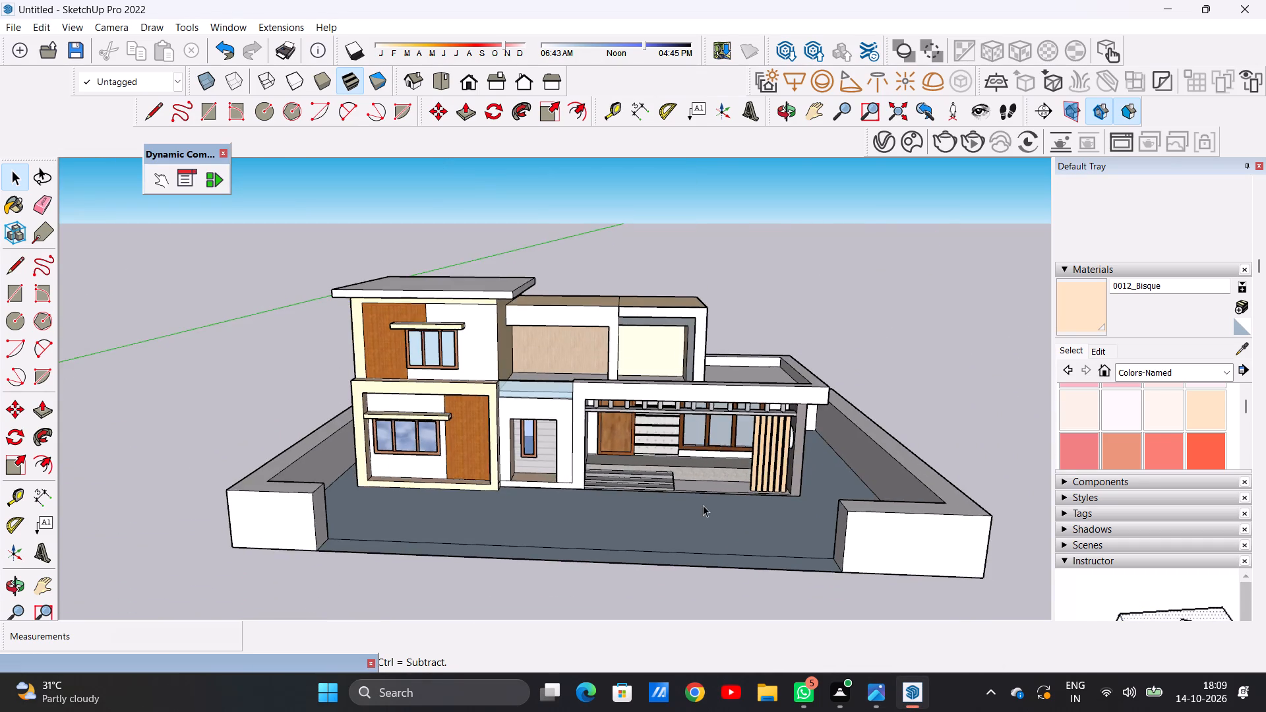
{"action": "middle_click_drag", "start_coordinate": [703, 504], "coordinate": [712, 624]}
{"action": "scroll", "coordinate": [736, 508], "scroll_direction": "up", "scroll_amount": 3}
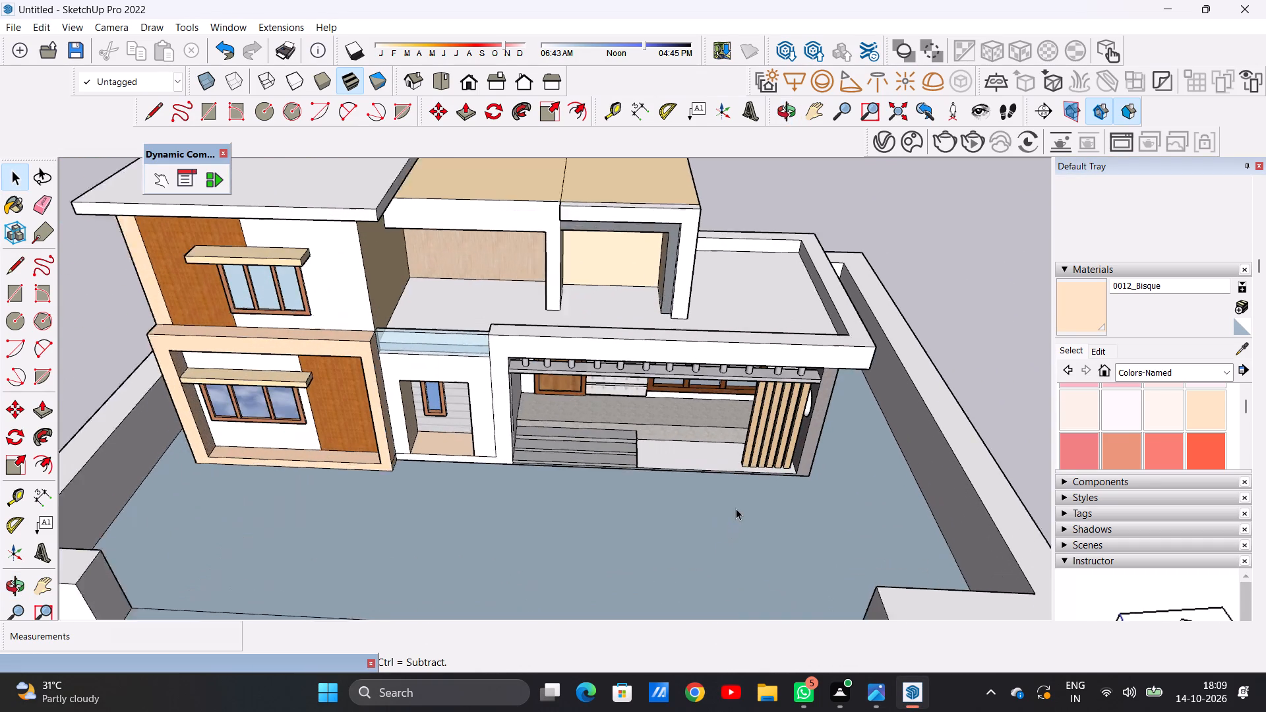
{"action": "scroll", "coordinate": [736, 508], "scroll_direction": "up", "scroll_amount": 2}
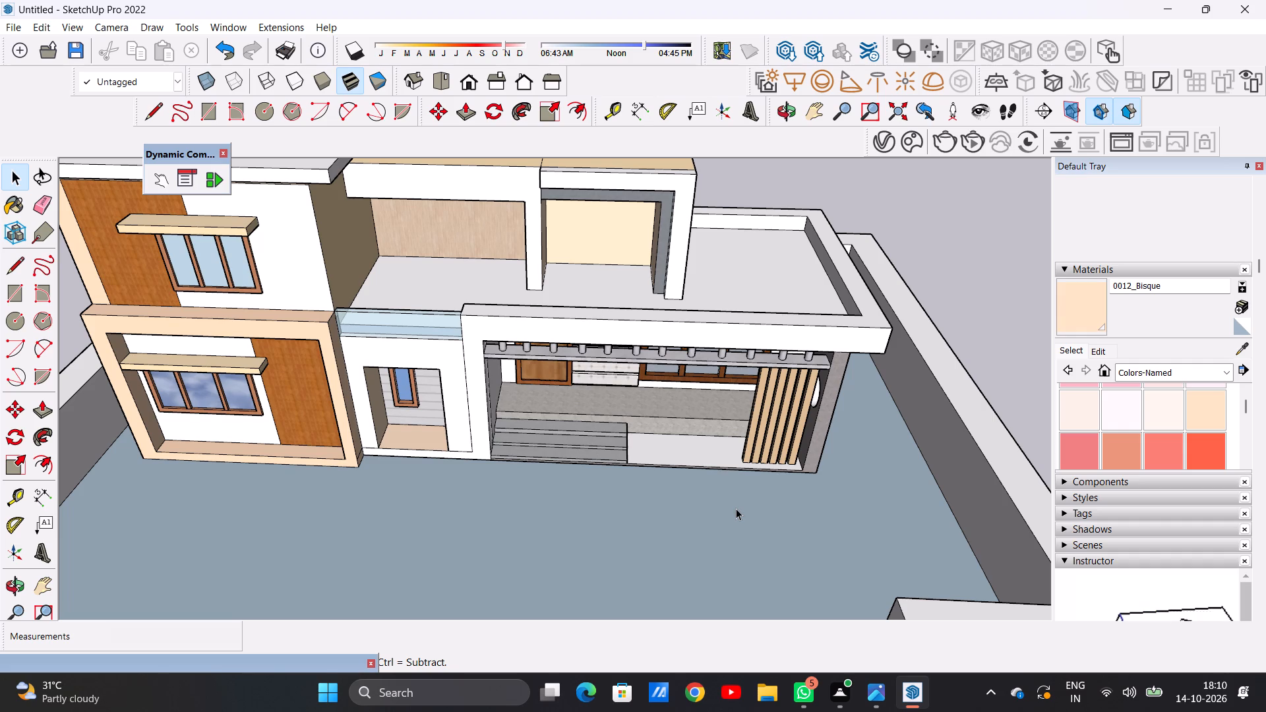
{"action": "scroll", "coordinate": [756, 510], "scroll_direction": "down", "scroll_amount": 7}
{"action": "scroll", "coordinate": [747, 465], "scroll_direction": "up", "scroll_amount": 5}
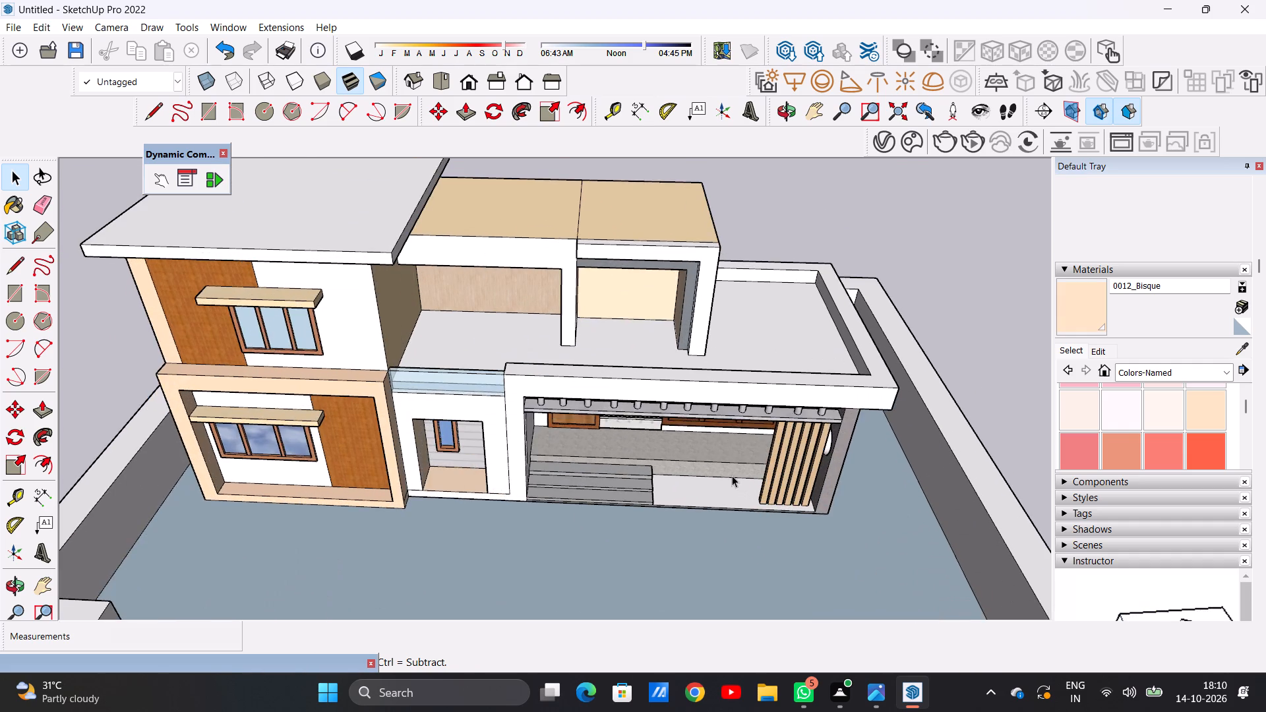
{"action": "middle_click_drag", "start_coordinate": [732, 475], "coordinate": [725, 531]}
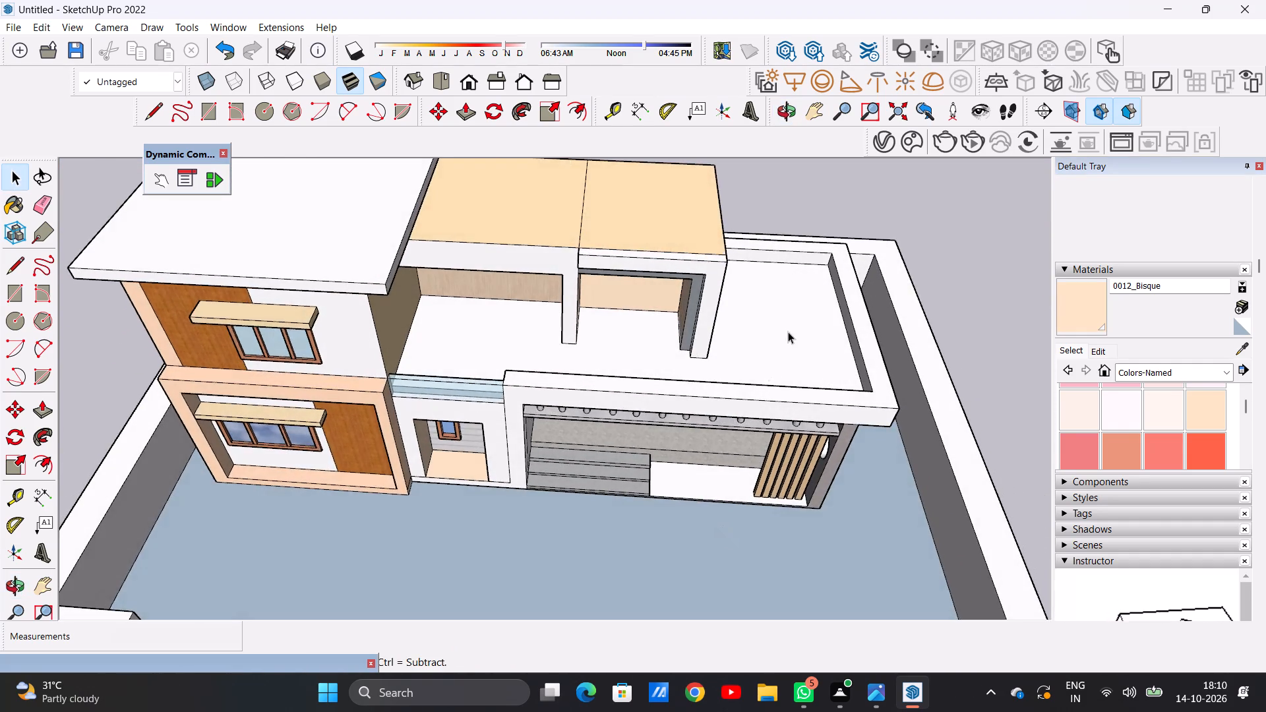
Paint the upper terrace floor with Basic Tile from the Tile collection.
{"action": "scroll", "coordinate": [790, 328], "scroll_direction": "up", "scroll_amount": 4}
{"action": "left_click", "coordinate": [1158, 373]}
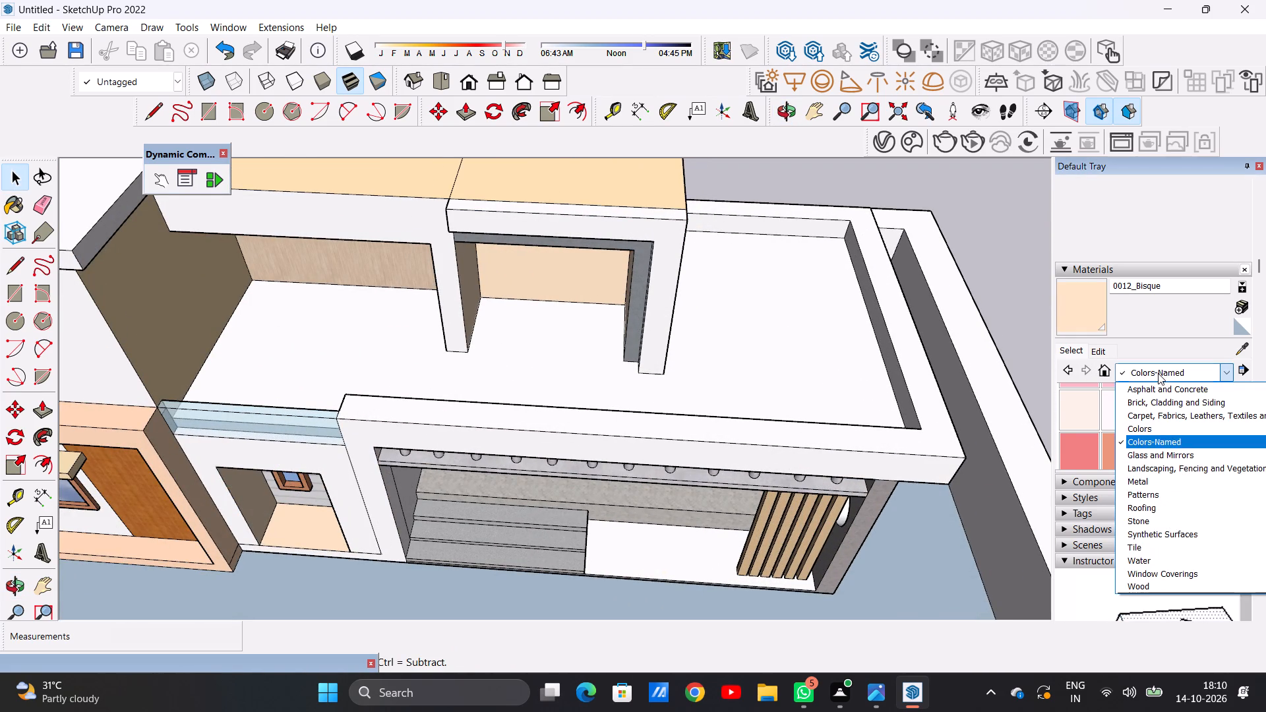
{"action": "left_click", "coordinate": [1138, 548]}
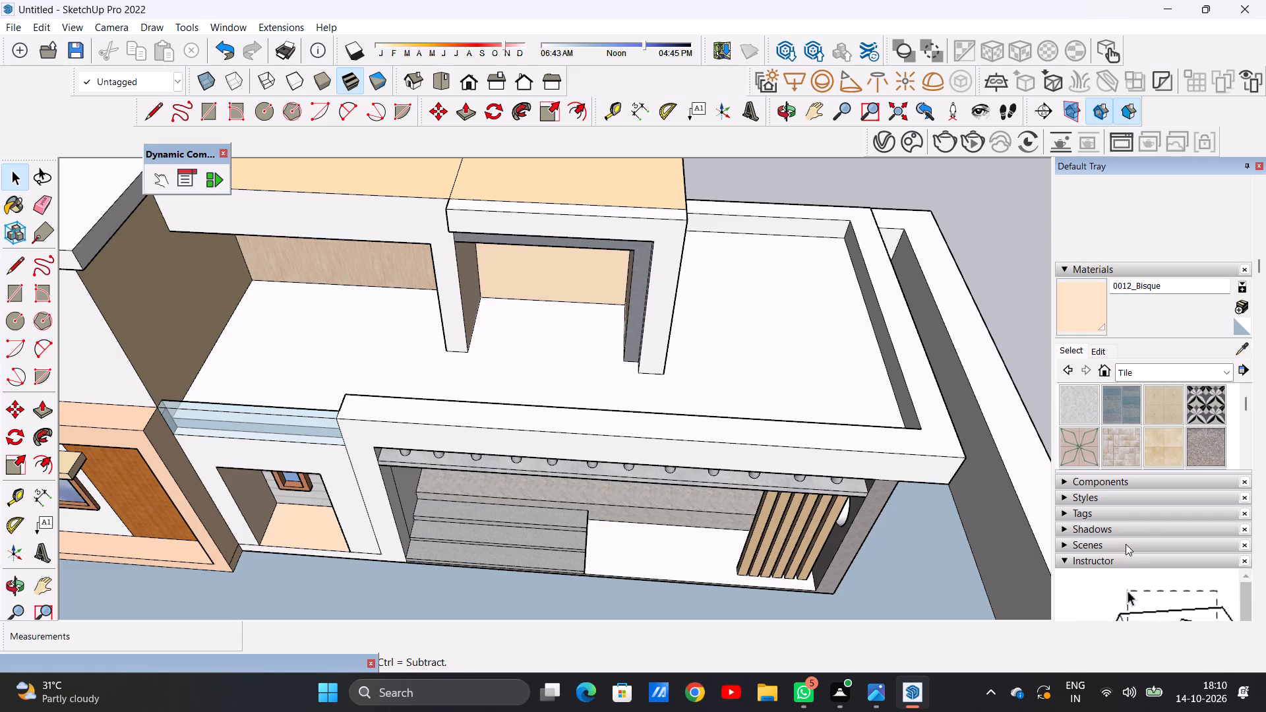
{"action": "left_click", "coordinate": [1078, 407]}
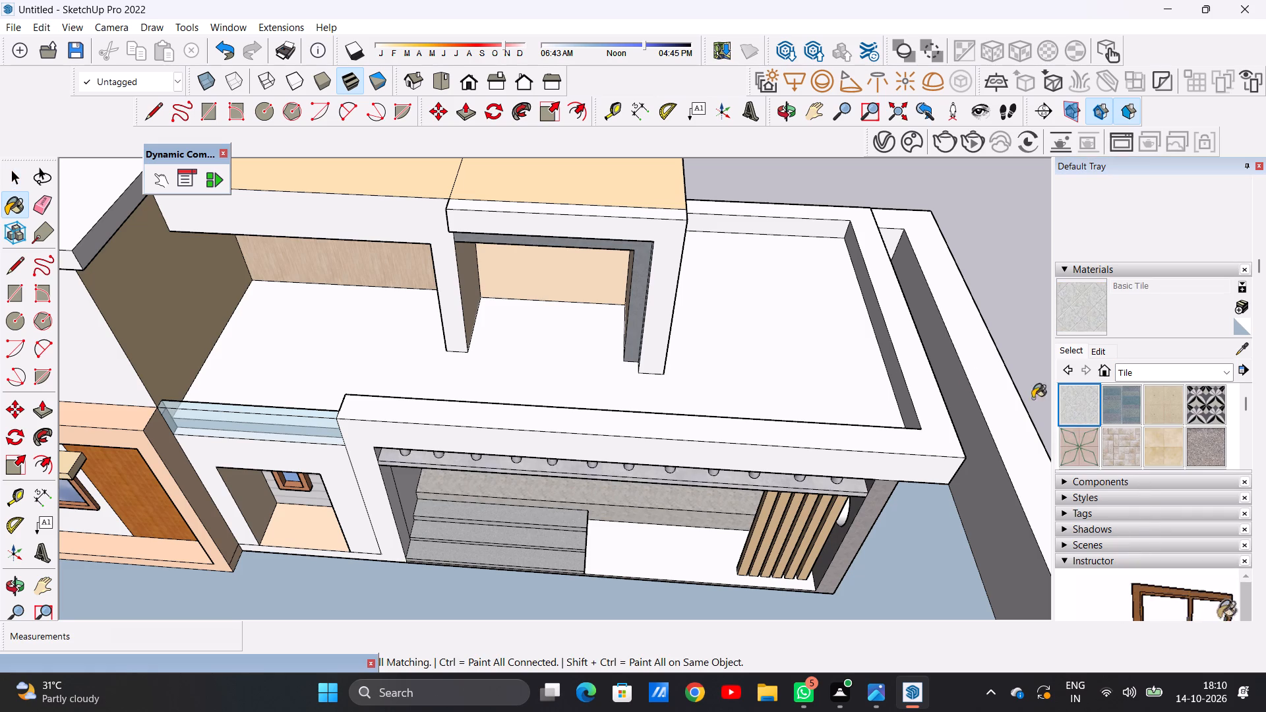
{"action": "left_click", "coordinate": [848, 367]}
{"action": "scroll", "coordinate": [803, 374], "scroll_direction": "up", "scroll_amount": 12}
{"action": "scroll", "coordinate": [803, 376], "scroll_direction": "down", "scroll_amount": 10}
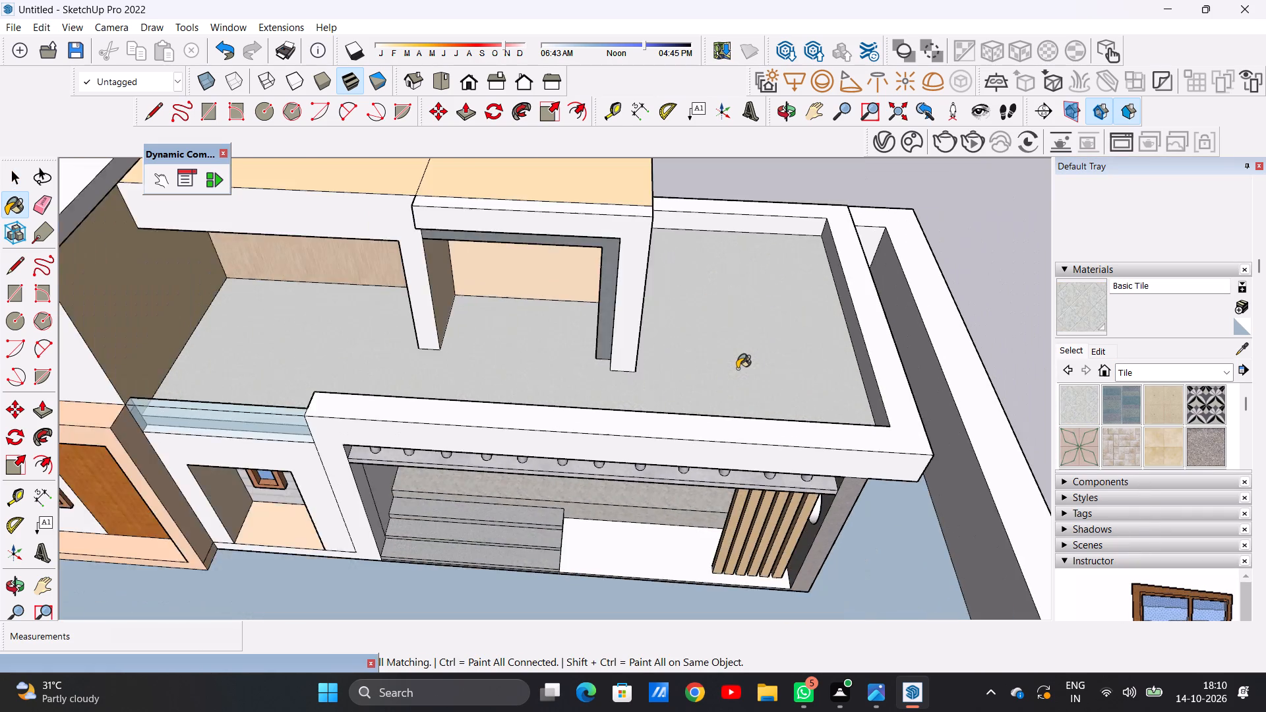
Paint the front and outer side of the porch end pillar beside the slats with Basic Tile.
{"action": "scroll", "coordinate": [737, 369], "scroll_direction": "down", "scroll_amount": 6}
{"action": "scroll", "coordinate": [781, 382], "scroll_direction": "up", "scroll_amount": 7}
{"action": "scroll", "coordinate": [735, 340], "scroll_direction": "down", "scroll_amount": 14}
{"action": "middle_click_drag", "start_coordinate": [760, 440], "coordinate": [673, 297]}
{"action": "scroll", "coordinate": [854, 479], "scroll_direction": "up", "scroll_amount": 6}
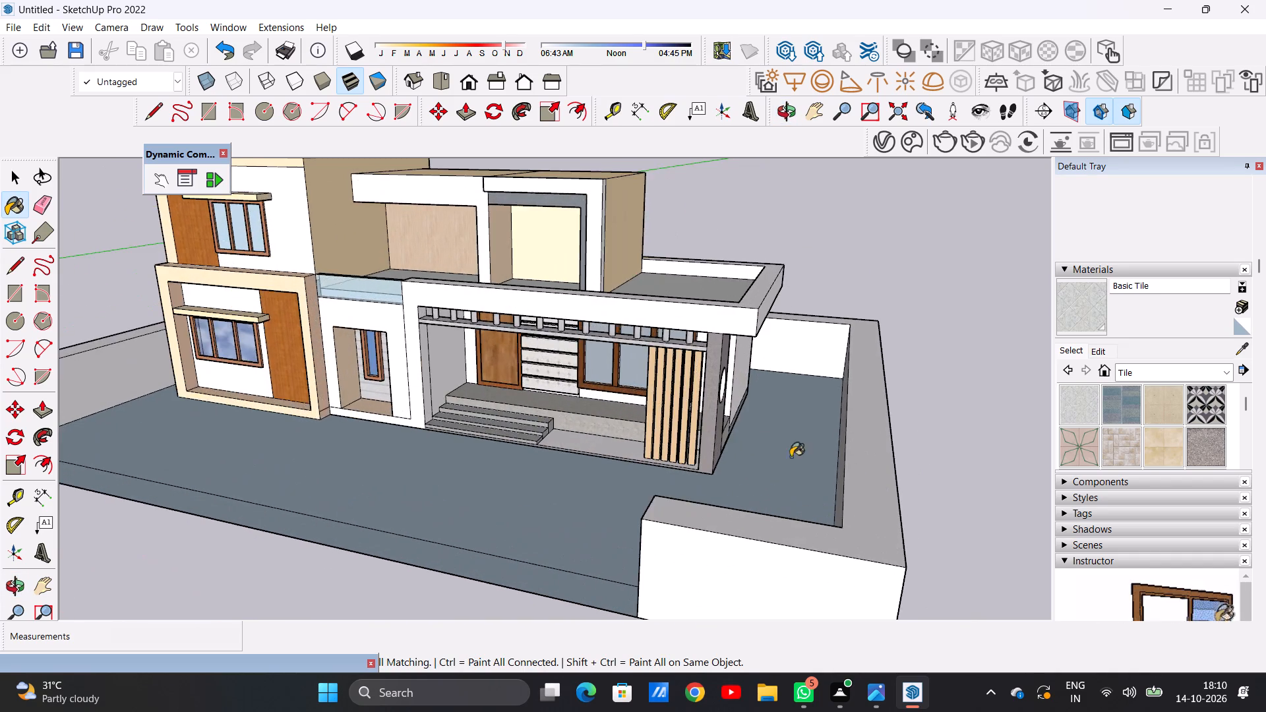
{"action": "scroll", "coordinate": [742, 427], "scroll_direction": "up", "scroll_amount": 12}
{"action": "left_click", "coordinate": [662, 413]}
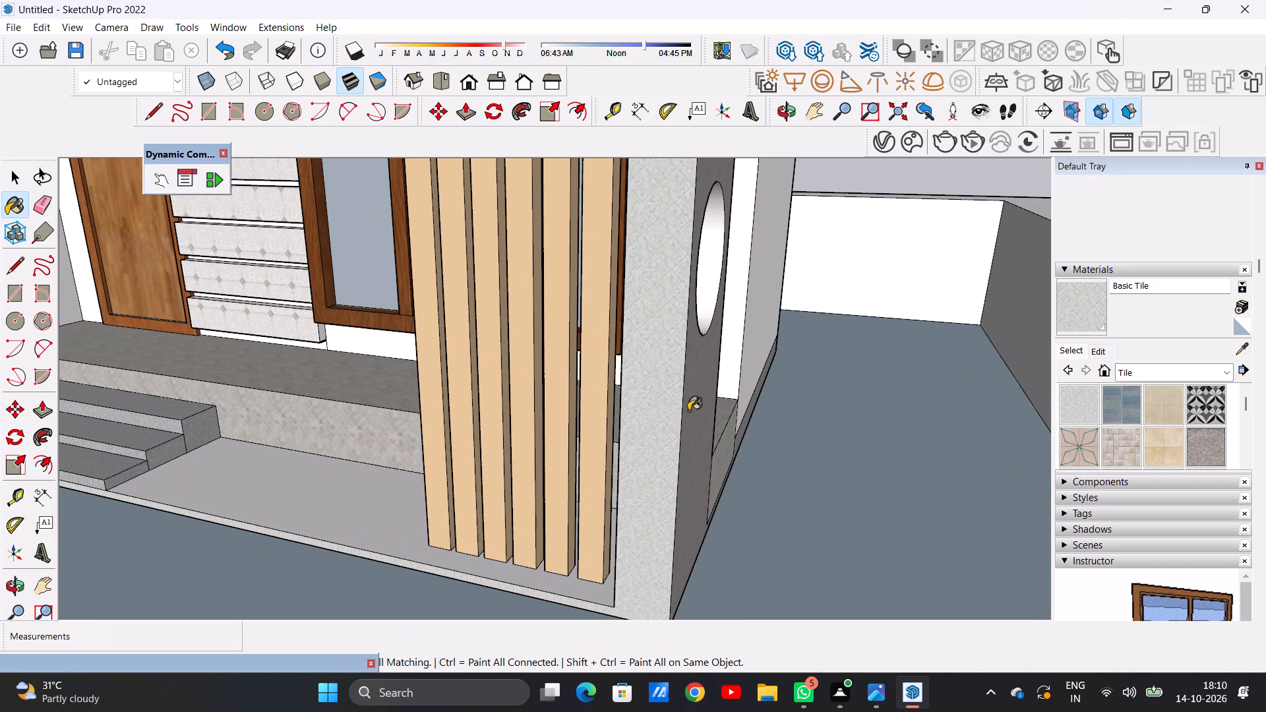
{"action": "left_click", "coordinate": [695, 405]}
Paint the rear face and the slat-facing inner side of the porch end pillar with Basic Tile.
{"action": "scroll", "coordinate": [678, 444], "scroll_direction": "down", "scroll_amount": 13}
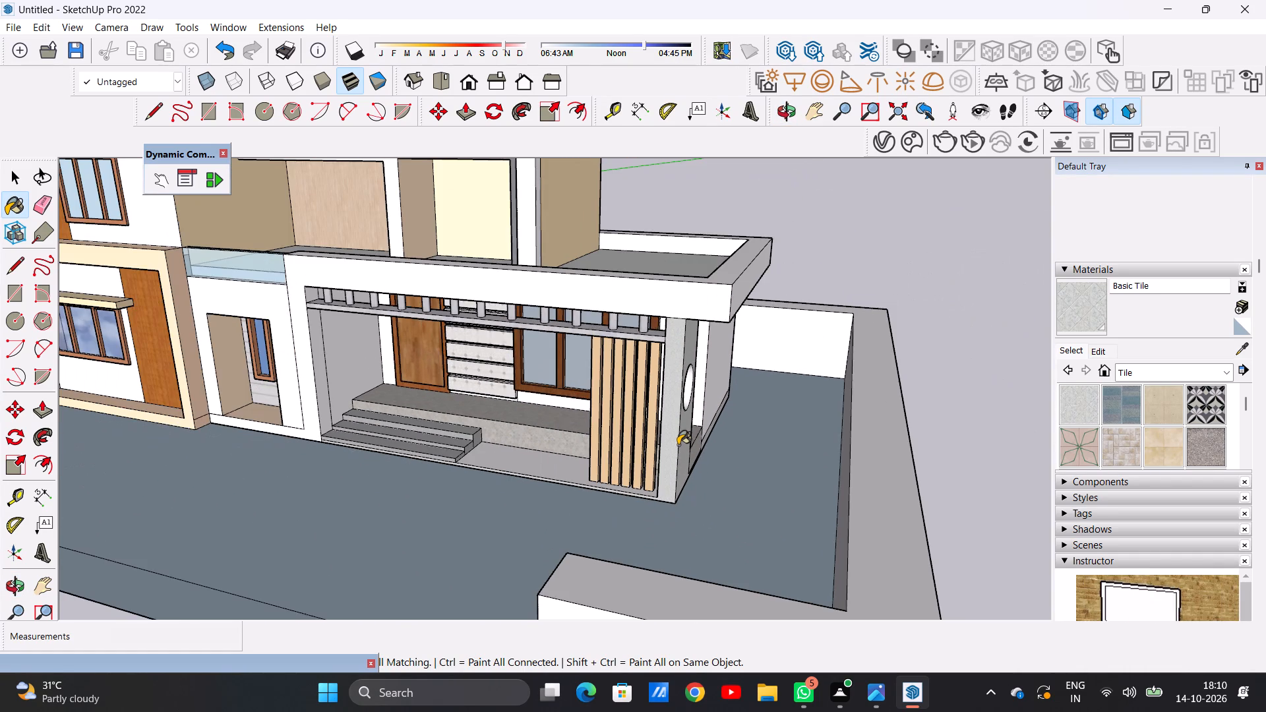
{"action": "middle_click_drag", "start_coordinate": [789, 430], "coordinate": [814, 451]}
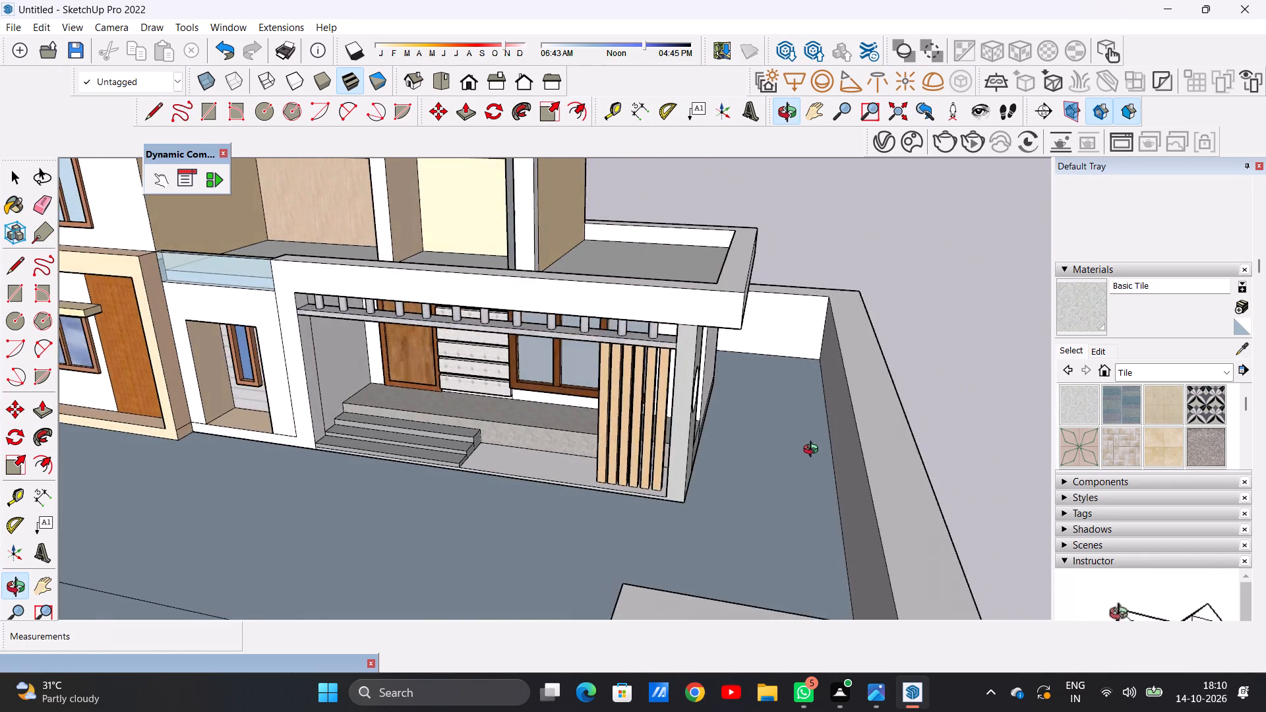
{"action": "middle_click_drag", "start_coordinate": [814, 451], "coordinate": [516, 456]}
{"action": "scroll", "coordinate": [597, 448], "scroll_direction": "up", "scroll_amount": 2}
{"action": "scroll", "coordinate": [597, 448], "scroll_direction": "down", "scroll_amount": 1}
{"action": "scroll", "coordinate": [597, 448], "scroll_direction": "up", "scroll_amount": 3}
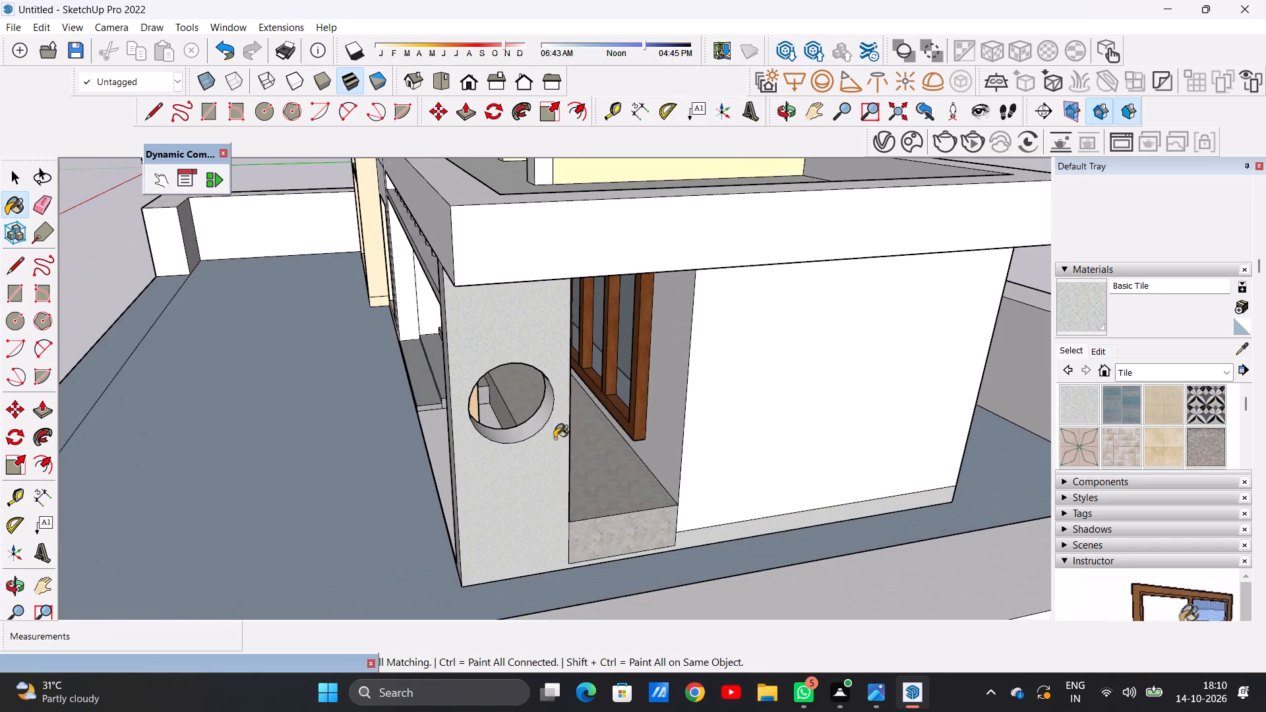
{"action": "middle_click_drag", "start_coordinate": [589, 419], "coordinate": [390, 418]}
{"action": "scroll", "coordinate": [372, 409], "scroll_direction": "up", "scroll_amount": 7}
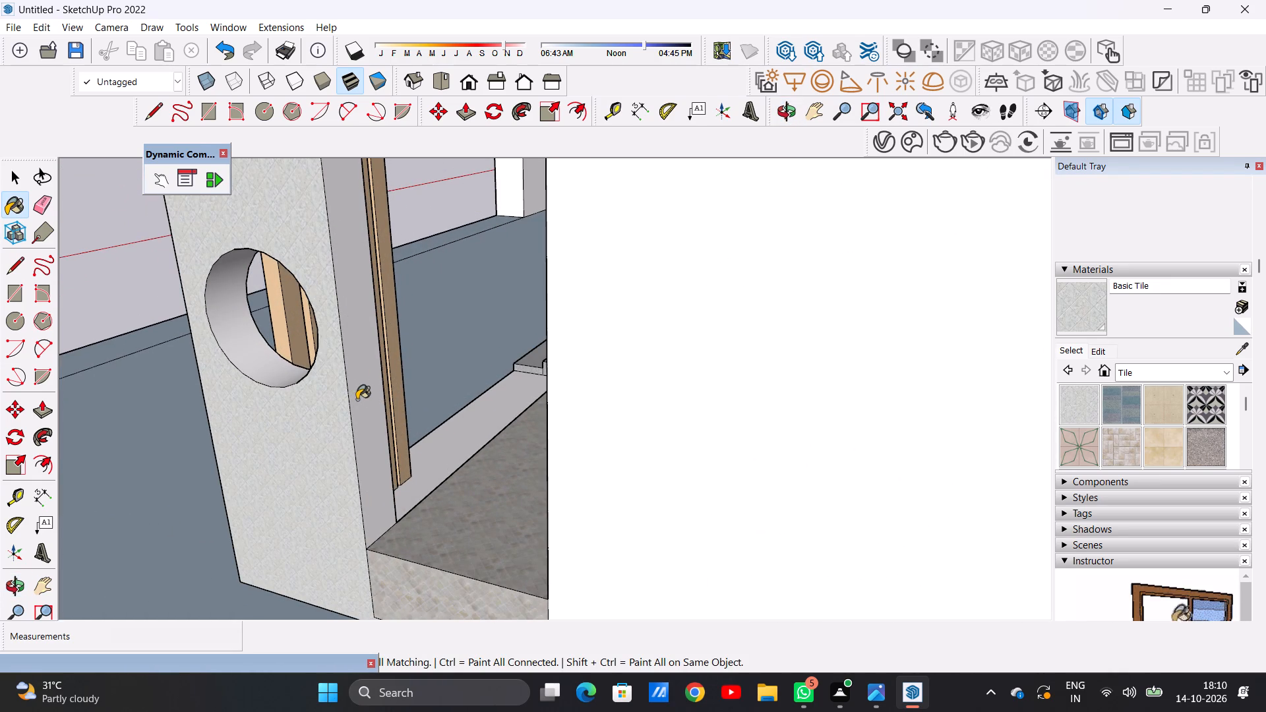
{"action": "left_click", "coordinate": [357, 400]}
{"action": "scroll", "coordinate": [421, 483], "scroll_direction": "down", "scroll_amount": 7}
{"action": "middle_click_drag", "start_coordinate": [310, 438], "coordinate": [839, 500]}
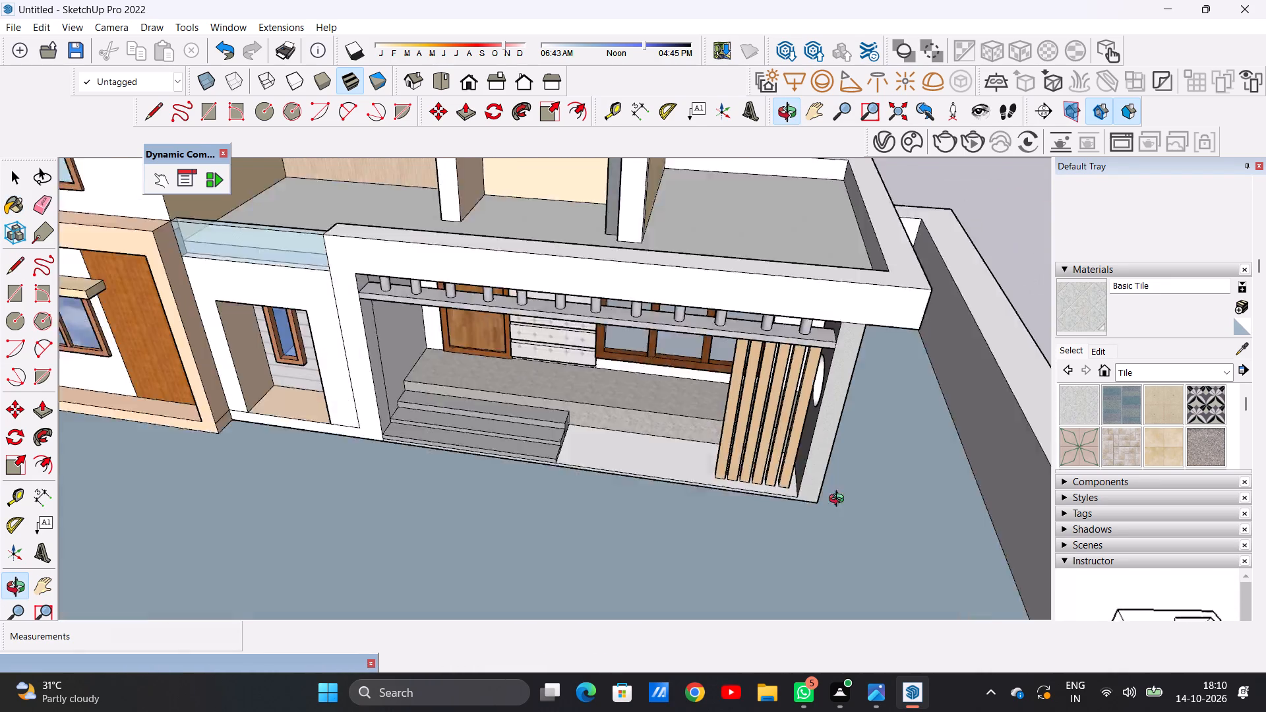
{"action": "middle_click_drag", "start_coordinate": [839, 500], "coordinate": [930, 478]}
{"action": "scroll", "coordinate": [816, 394], "scroll_direction": "up", "scroll_amount": 1}
{"action": "scroll", "coordinate": [814, 389], "scroll_direction": "down", "scroll_amount": 1}
{"action": "scroll", "coordinate": [814, 388], "scroll_direction": "up", "scroll_amount": 14}
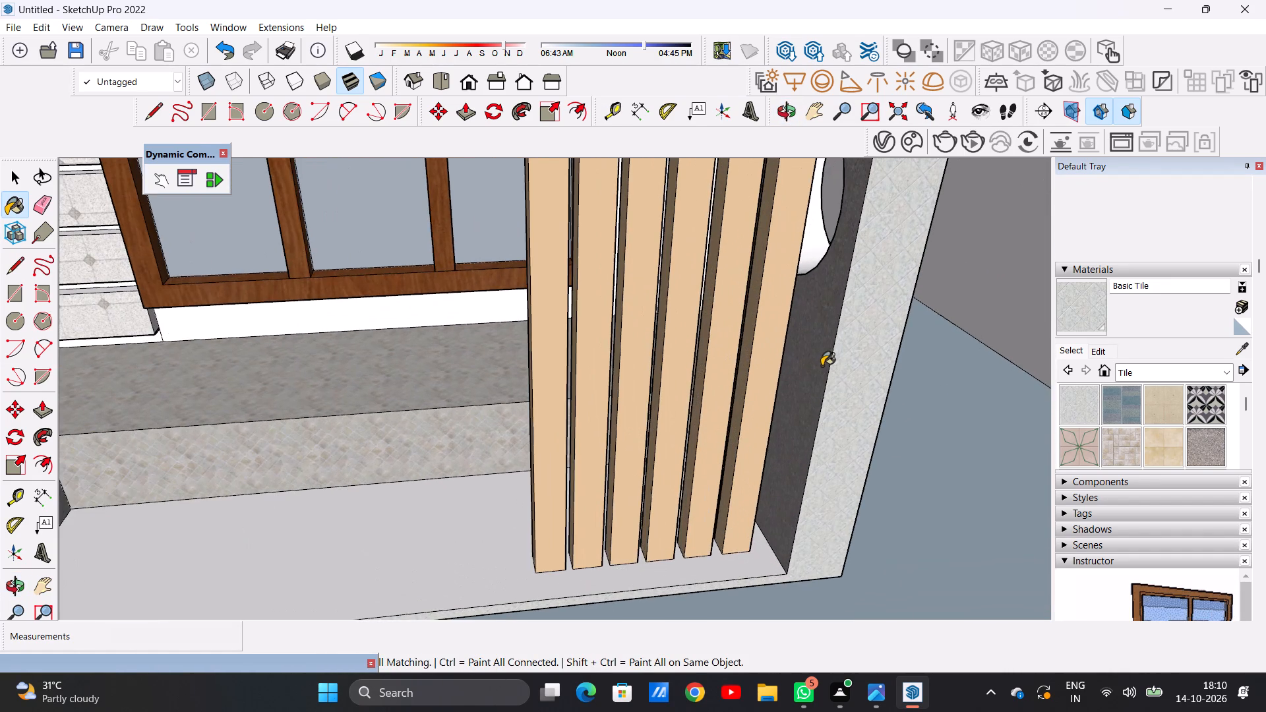
{"action": "left_click", "coordinate": [822, 366]}
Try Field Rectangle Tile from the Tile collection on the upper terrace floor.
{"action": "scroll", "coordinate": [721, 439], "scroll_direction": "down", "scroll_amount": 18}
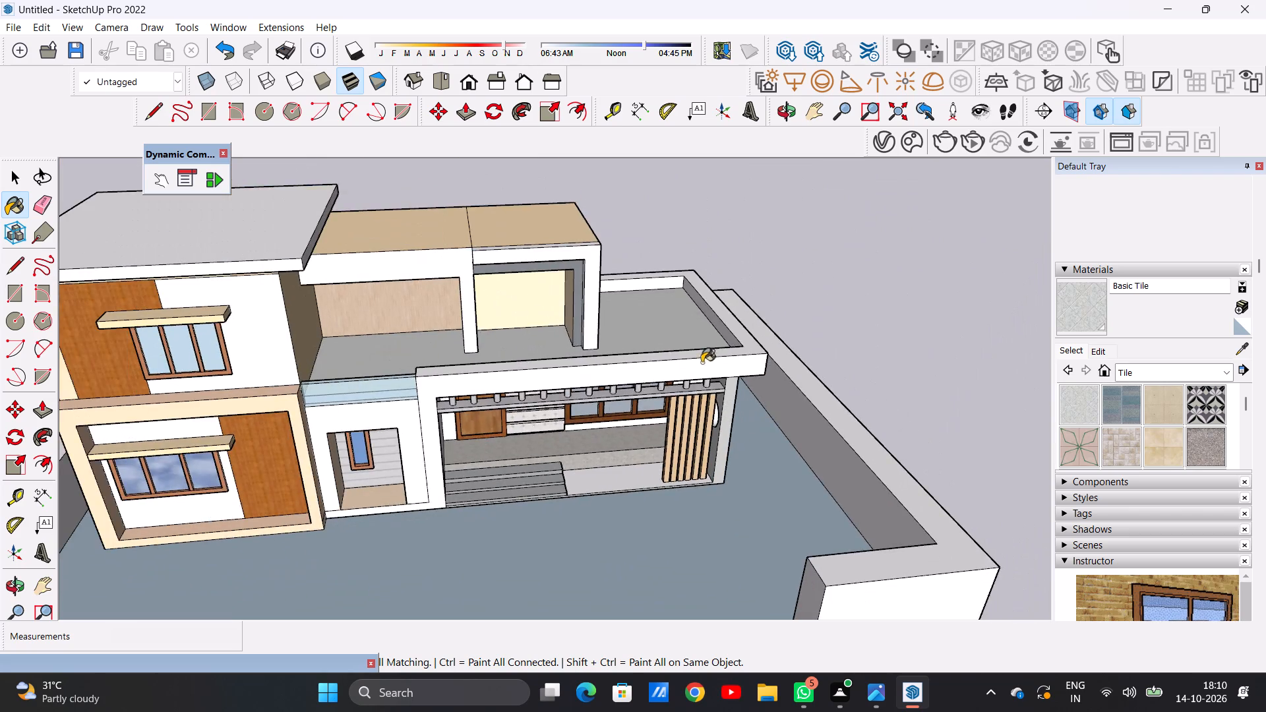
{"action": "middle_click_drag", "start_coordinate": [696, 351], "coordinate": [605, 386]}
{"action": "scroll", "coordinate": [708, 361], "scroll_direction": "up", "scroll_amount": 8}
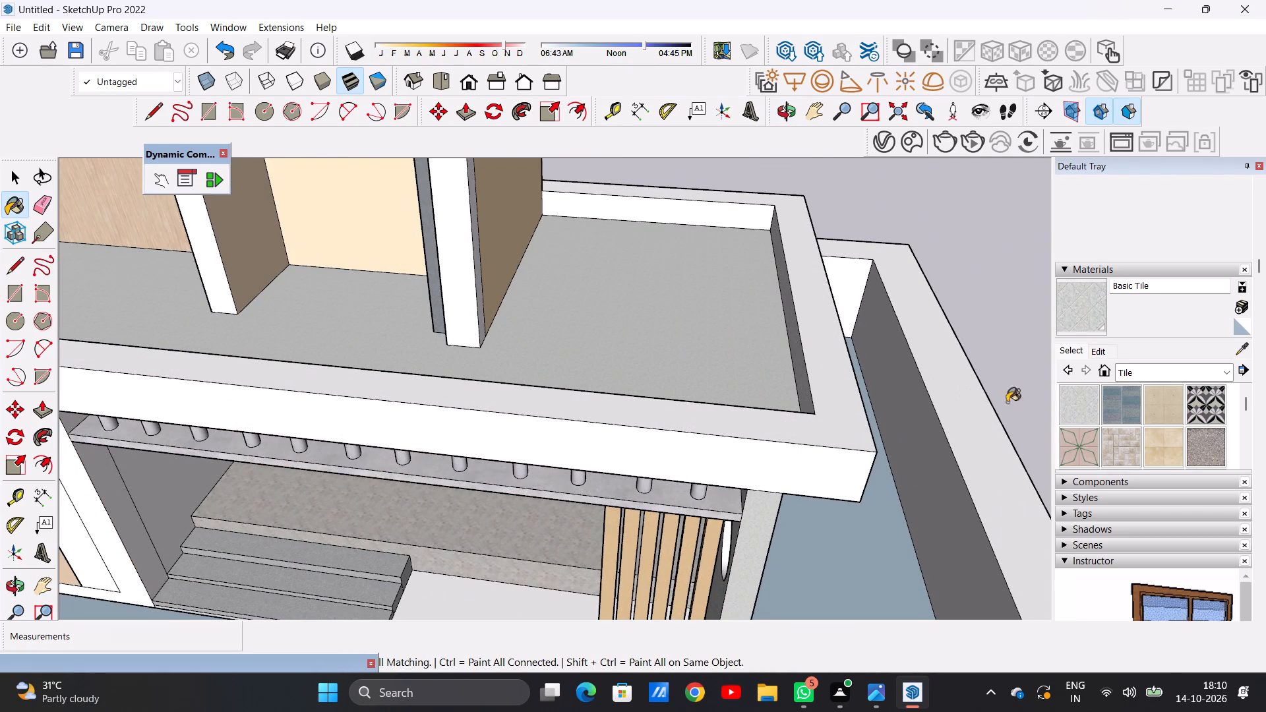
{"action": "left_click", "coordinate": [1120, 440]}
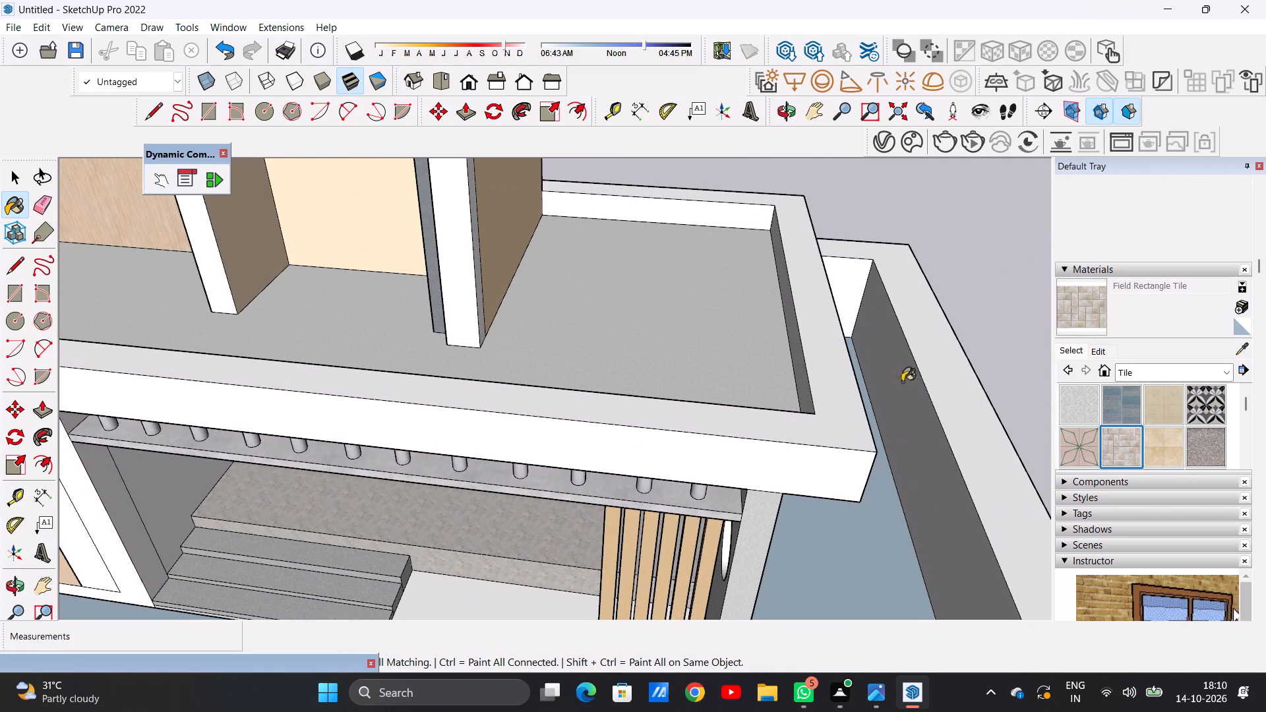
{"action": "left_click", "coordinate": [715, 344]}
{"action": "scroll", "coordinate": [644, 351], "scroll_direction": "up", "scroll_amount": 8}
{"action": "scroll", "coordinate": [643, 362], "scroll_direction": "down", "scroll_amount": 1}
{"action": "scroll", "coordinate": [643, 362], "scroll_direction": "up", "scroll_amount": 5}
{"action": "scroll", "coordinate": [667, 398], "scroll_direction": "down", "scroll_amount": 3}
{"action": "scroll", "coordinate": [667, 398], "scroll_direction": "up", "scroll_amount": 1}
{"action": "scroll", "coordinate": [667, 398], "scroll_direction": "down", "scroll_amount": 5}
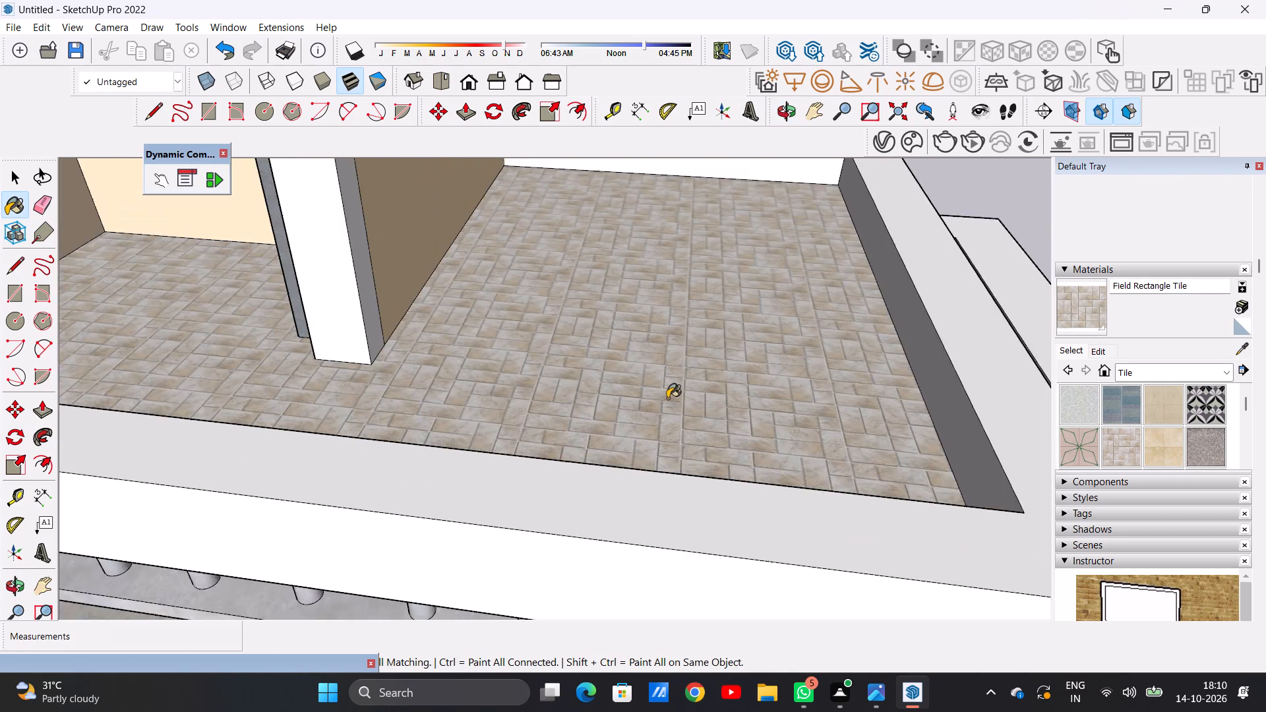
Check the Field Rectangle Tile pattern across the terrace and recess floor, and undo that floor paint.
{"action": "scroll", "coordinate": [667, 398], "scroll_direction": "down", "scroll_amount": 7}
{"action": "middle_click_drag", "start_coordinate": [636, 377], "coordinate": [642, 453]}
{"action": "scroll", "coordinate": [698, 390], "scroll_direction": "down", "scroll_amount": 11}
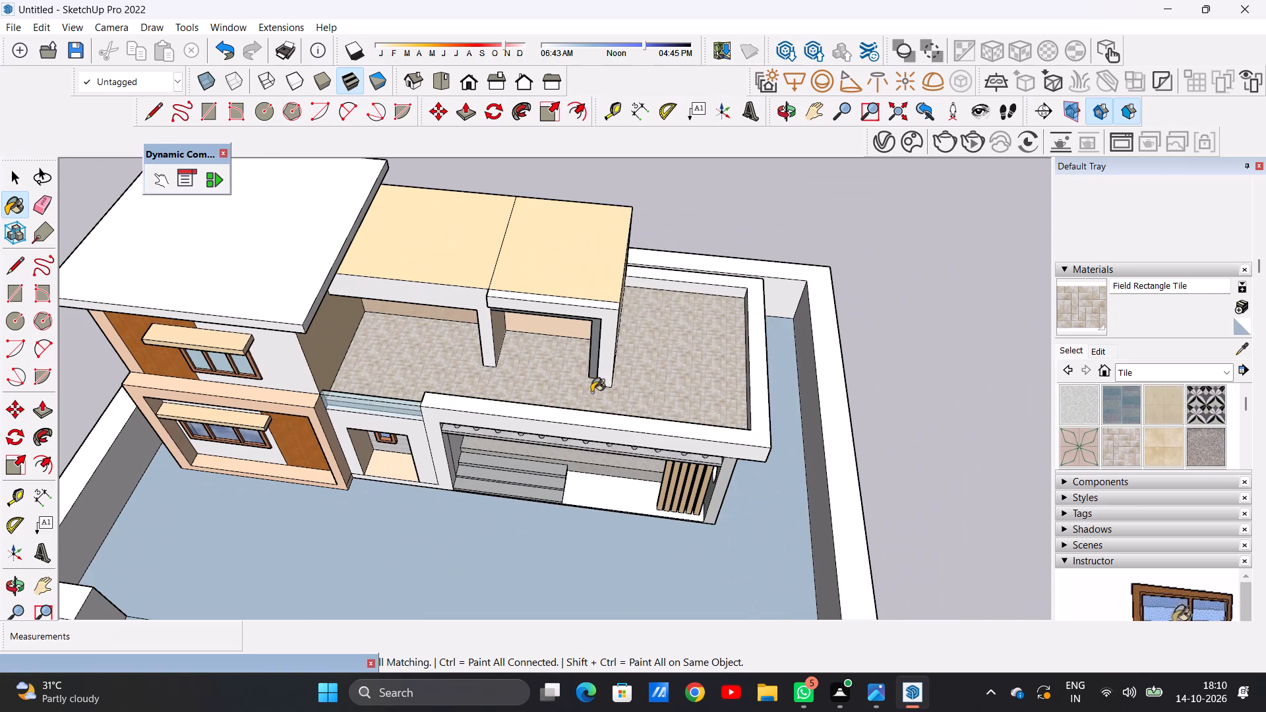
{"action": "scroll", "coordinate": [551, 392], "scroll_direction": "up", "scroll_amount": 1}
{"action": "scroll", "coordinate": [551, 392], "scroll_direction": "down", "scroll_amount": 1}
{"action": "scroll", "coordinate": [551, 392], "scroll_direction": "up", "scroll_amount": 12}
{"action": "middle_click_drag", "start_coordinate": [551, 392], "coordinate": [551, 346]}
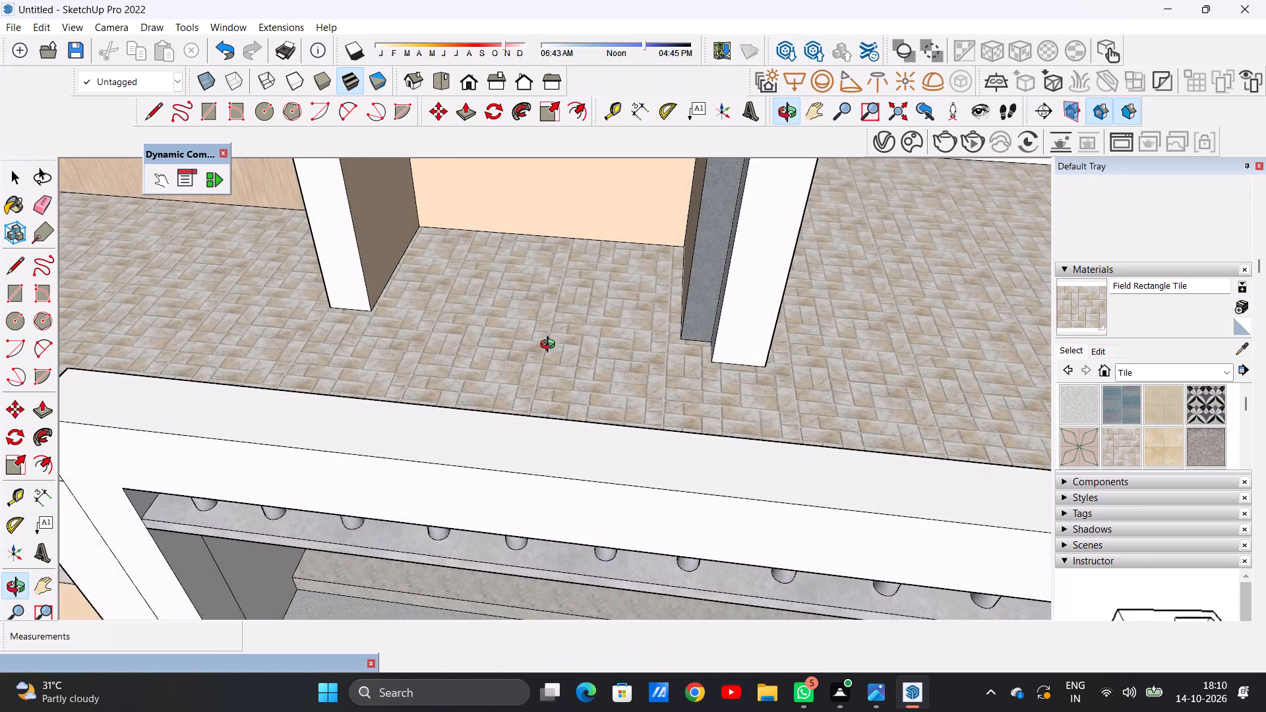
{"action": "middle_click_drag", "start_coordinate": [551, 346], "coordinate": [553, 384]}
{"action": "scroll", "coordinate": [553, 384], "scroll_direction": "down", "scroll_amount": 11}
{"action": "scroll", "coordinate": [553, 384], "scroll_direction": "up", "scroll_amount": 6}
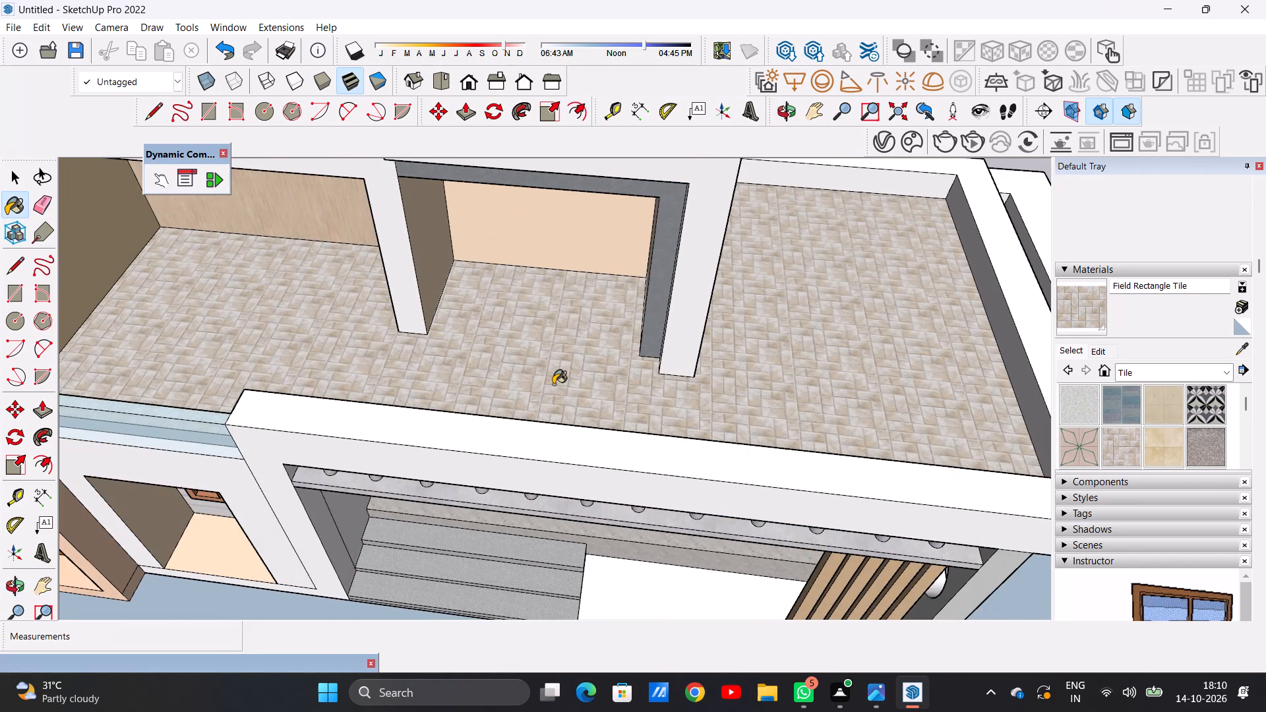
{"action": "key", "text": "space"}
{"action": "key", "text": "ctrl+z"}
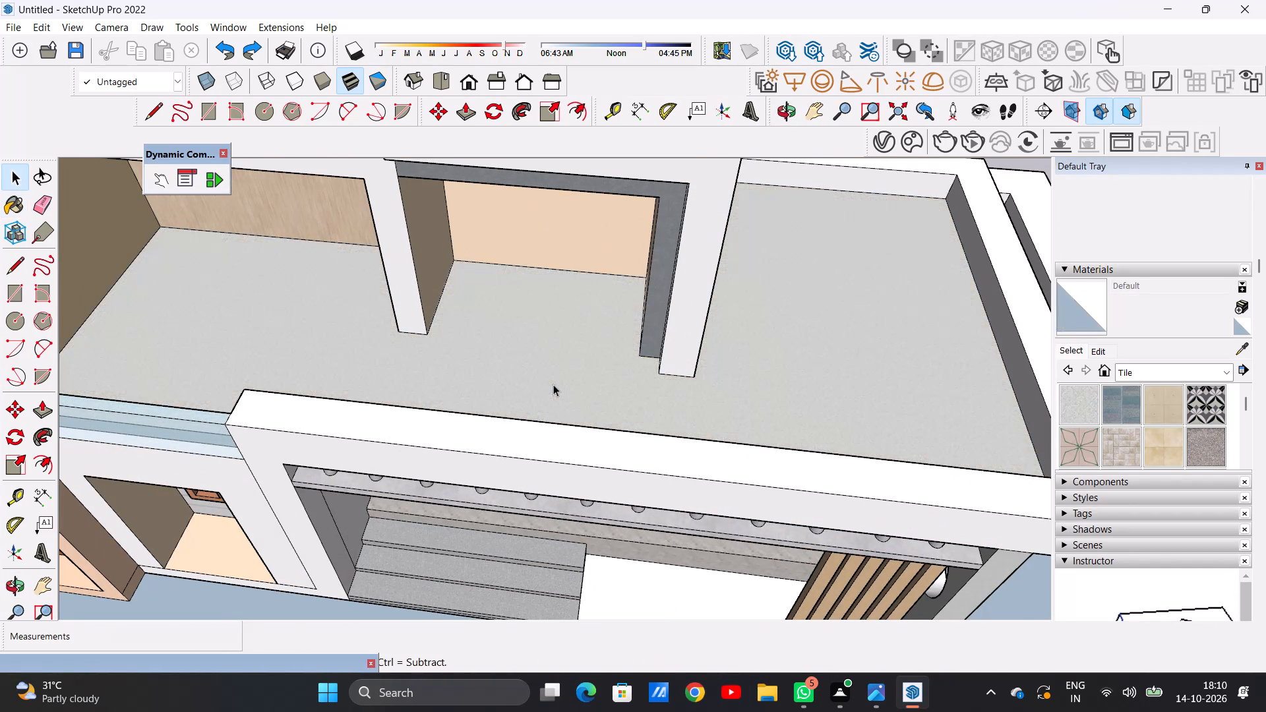
Draw a floor line about 8' 1 3/4" long across the front opening of the framed terrace recess.
{"action": "type", "text": "PL"}
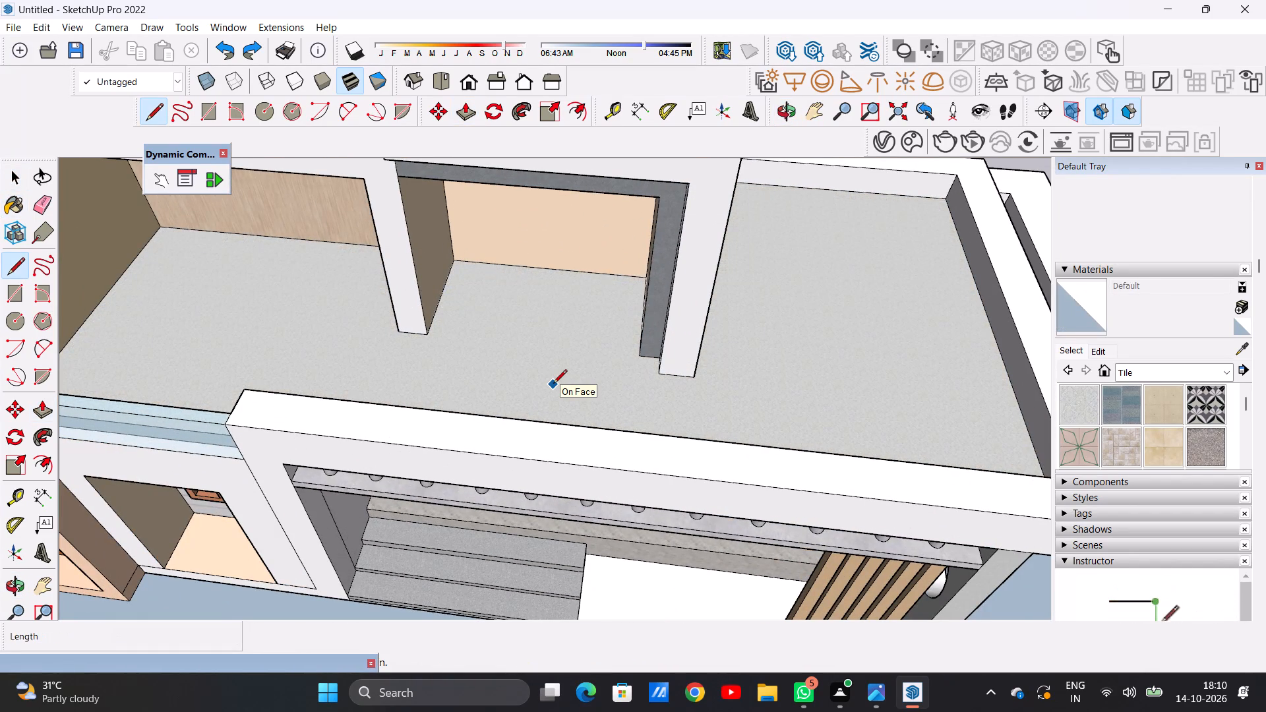
{"action": "scroll", "coordinate": [547, 379], "scroll_direction": "up", "scroll_amount": 6}
{"action": "left_click", "coordinate": [334, 299]}
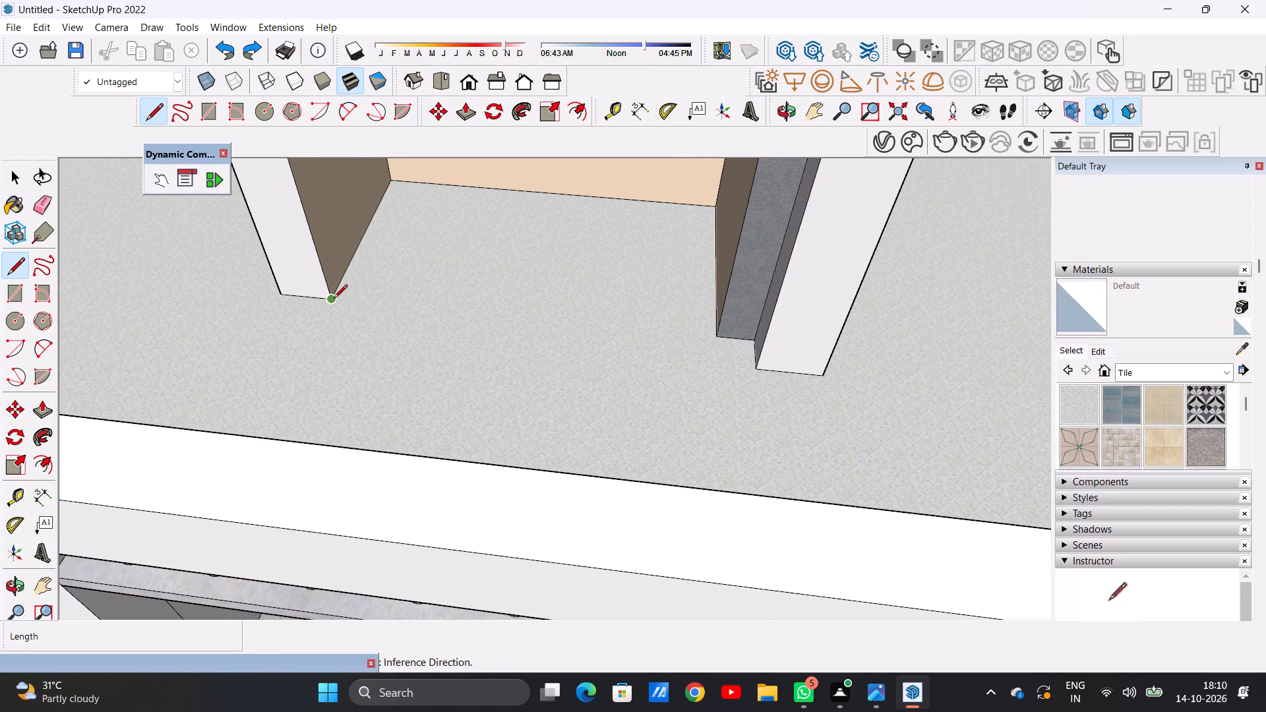
{"action": "left_click", "coordinate": [722, 338]}
{"action": "key", "text": "space"}
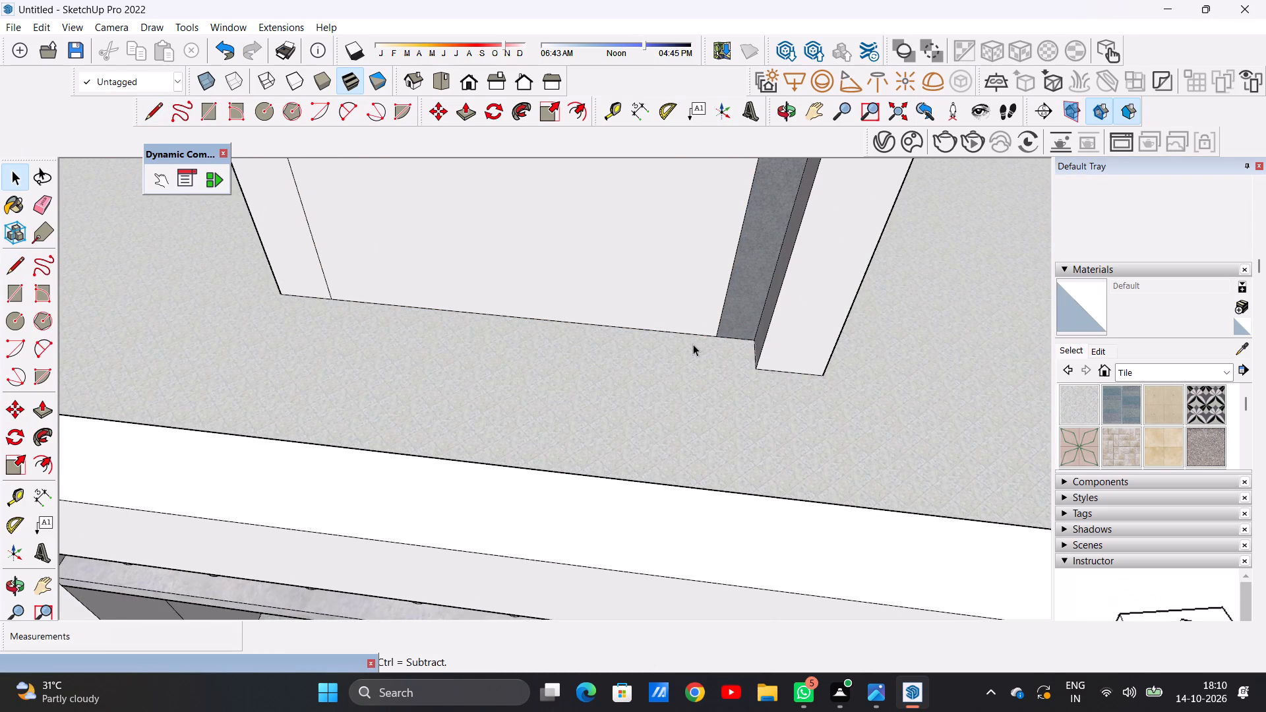
Delete the vertical face covering the front opening of the framed terrace recess.
{"action": "scroll", "coordinate": [693, 372], "scroll_direction": "down", "scroll_amount": 4}
{"action": "scroll", "coordinate": [699, 429], "scroll_direction": "down", "scroll_amount": 5}
{"action": "middle_click_drag", "start_coordinate": [687, 389], "coordinate": [692, 304]}
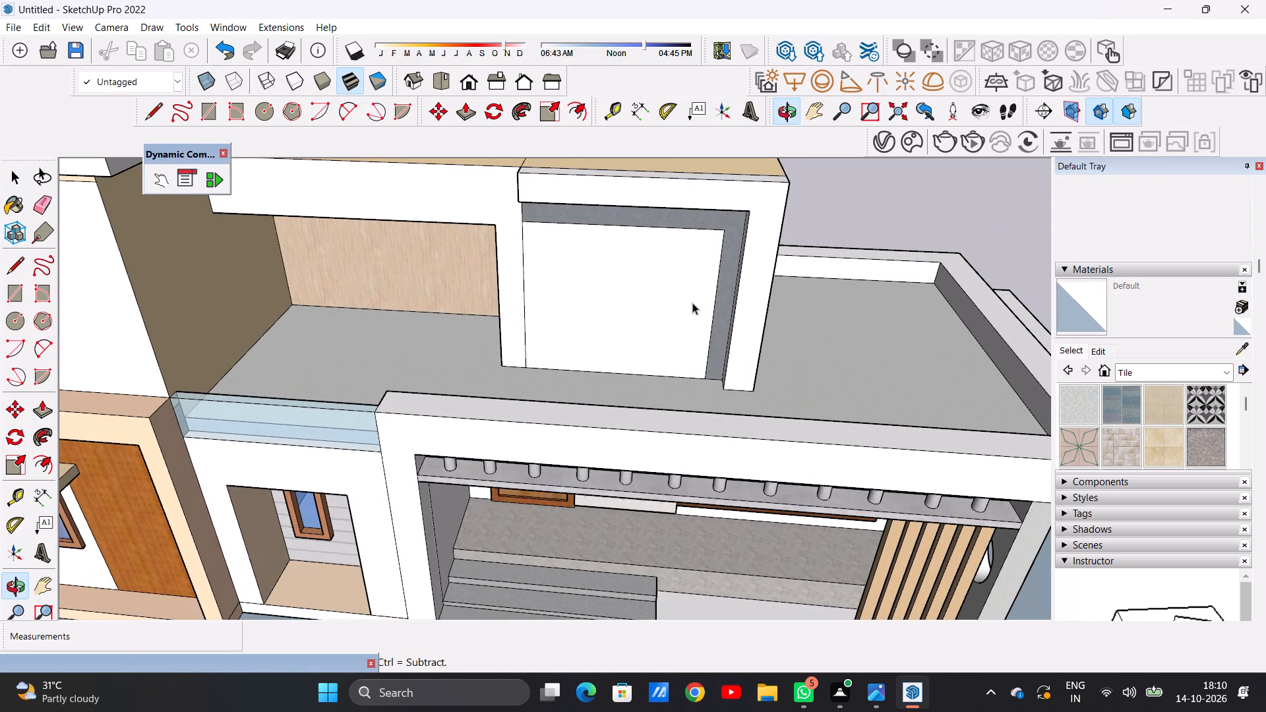
{"action": "left_click", "coordinate": [636, 303]}
{"action": "key", "text": "Delete"}
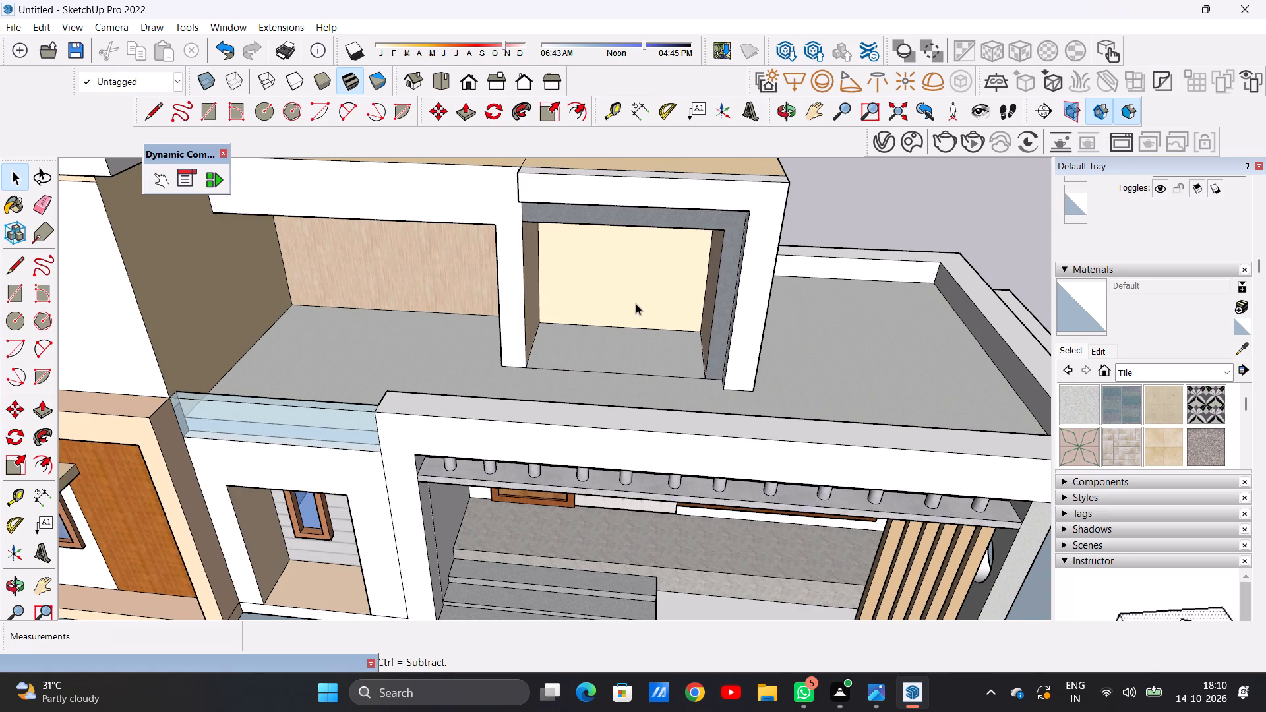
Draw a floor line about 12' 3 13/16" long from the recess pillar's front corner to the tall side wall, separating the wood-backed recess floor.
{"action": "scroll", "coordinate": [653, 272], "scroll_direction": "down", "scroll_amount": 5}
{"action": "scroll", "coordinate": [493, 298], "scroll_direction": "up", "scroll_amount": 1}
{"action": "scroll", "coordinate": [493, 298], "scroll_direction": "down", "scroll_amount": 1}
{"action": "scroll", "coordinate": [493, 298], "scroll_direction": "up", "scroll_amount": 5}
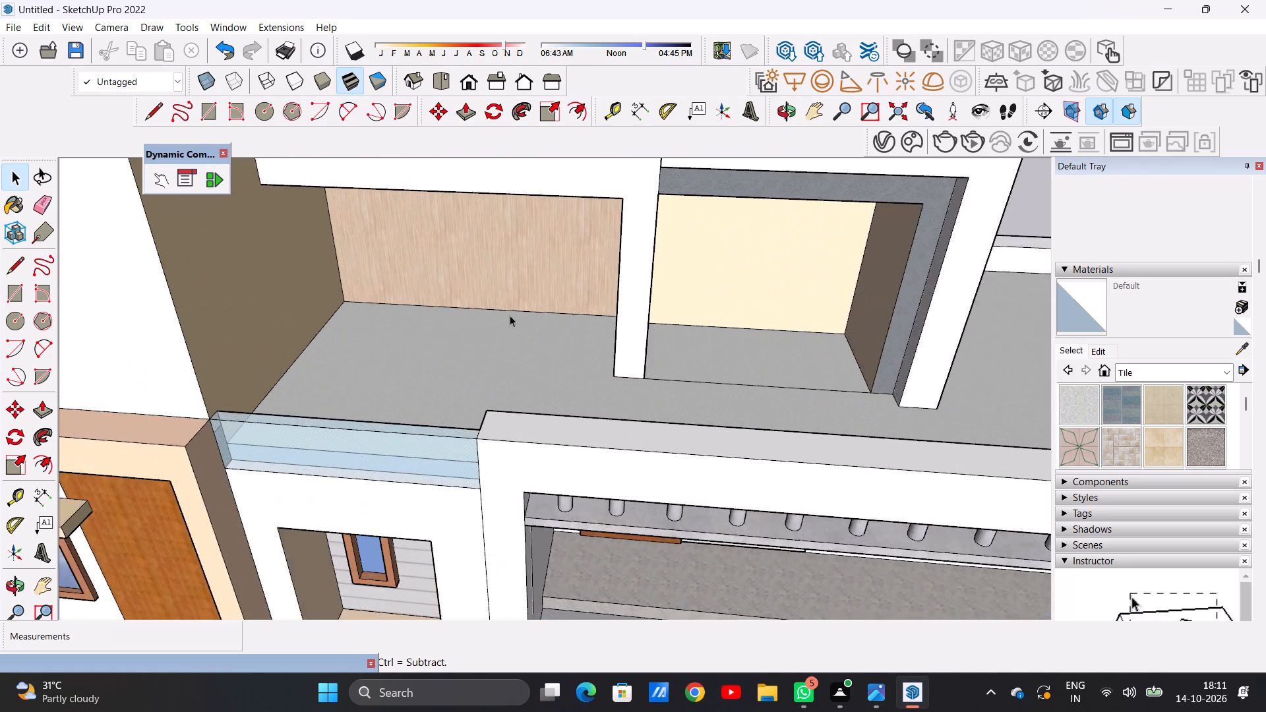
{"action": "scroll", "coordinate": [510, 315], "scroll_direction": "up", "scroll_amount": 2}
{"action": "key", "text": "l"}
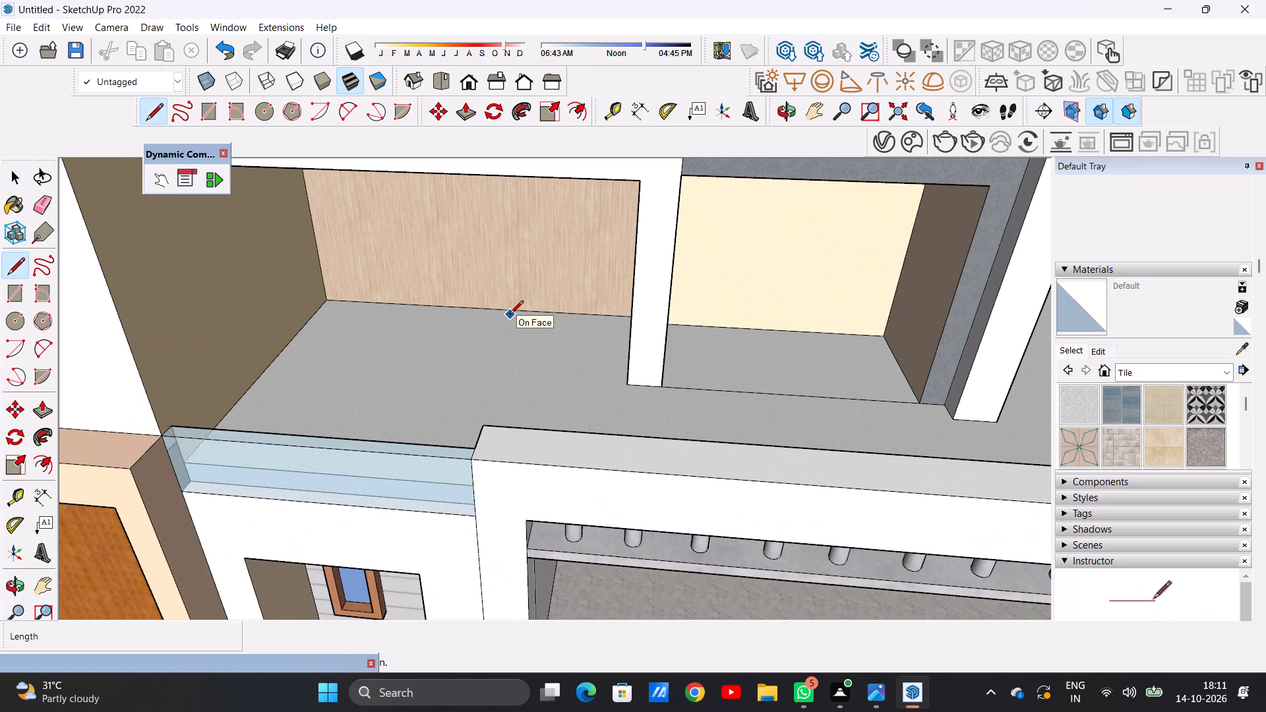
{"action": "middle_click_drag", "start_coordinate": [531, 360], "coordinate": [661, 425]}
{"action": "scroll", "coordinate": [632, 377], "scroll_direction": "up", "scroll_amount": 5}
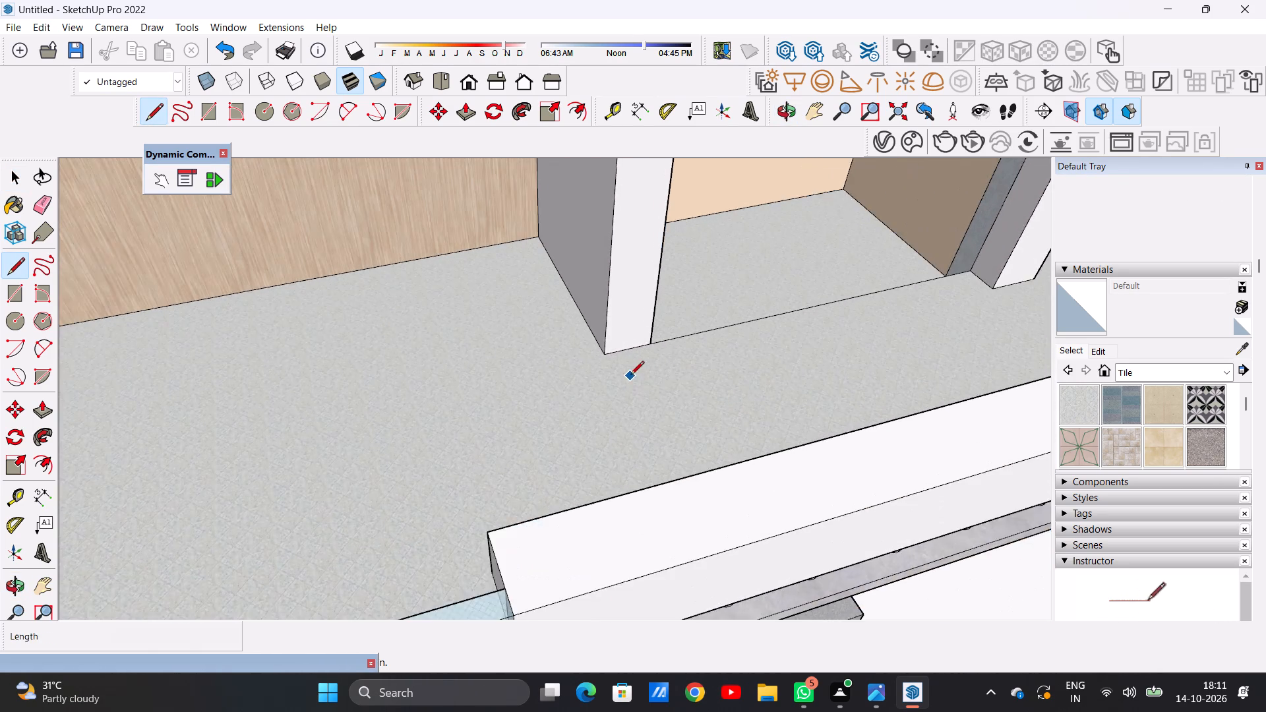
{"action": "left_click", "coordinate": [603, 355]}
{"action": "scroll", "coordinate": [444, 365], "scroll_direction": "down", "scroll_amount": 2}
{"action": "scroll", "coordinate": [444, 365], "scroll_direction": "up", "scroll_amount": 1}
{"action": "scroll", "coordinate": [444, 365], "scroll_direction": "down", "scroll_amount": 6}
{"action": "scroll", "coordinate": [444, 365], "scroll_direction": "up", "scroll_amount": 1}
{"action": "scroll", "coordinate": [444, 365], "scroll_direction": "down", "scroll_amount": 4}
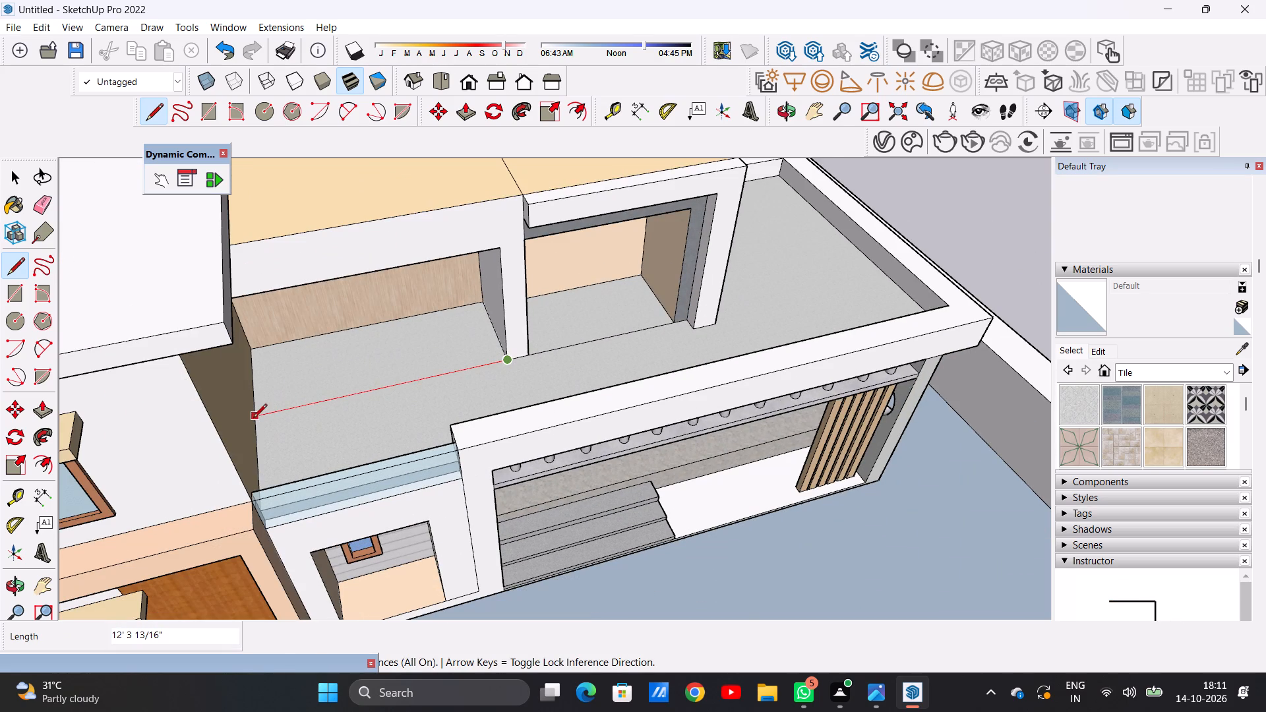
{"action": "left_click", "coordinate": [253, 419]}
{"action": "key", "text": "space"}
Examine the villa's facade and divided terrace floor from the front, above and in the standard Front view.
{"action": "scroll", "coordinate": [253, 419], "scroll_direction": "up", "scroll_amount": 1}
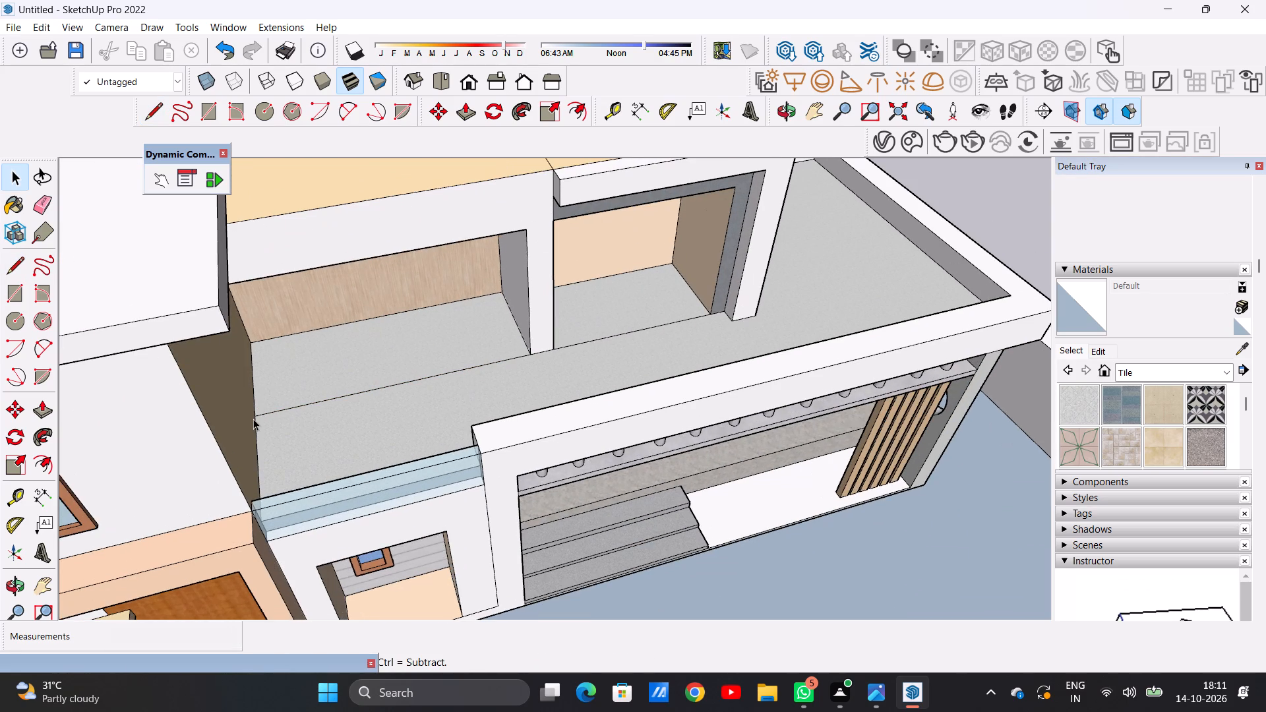
{"action": "scroll", "coordinate": [260, 419], "scroll_direction": "down", "scroll_amount": 6}
{"action": "middle_click_drag", "start_coordinate": [353, 414], "coordinate": [256, 291]}
{"action": "scroll", "coordinate": [389, 301], "scroll_direction": "down", "scroll_amount": 3}
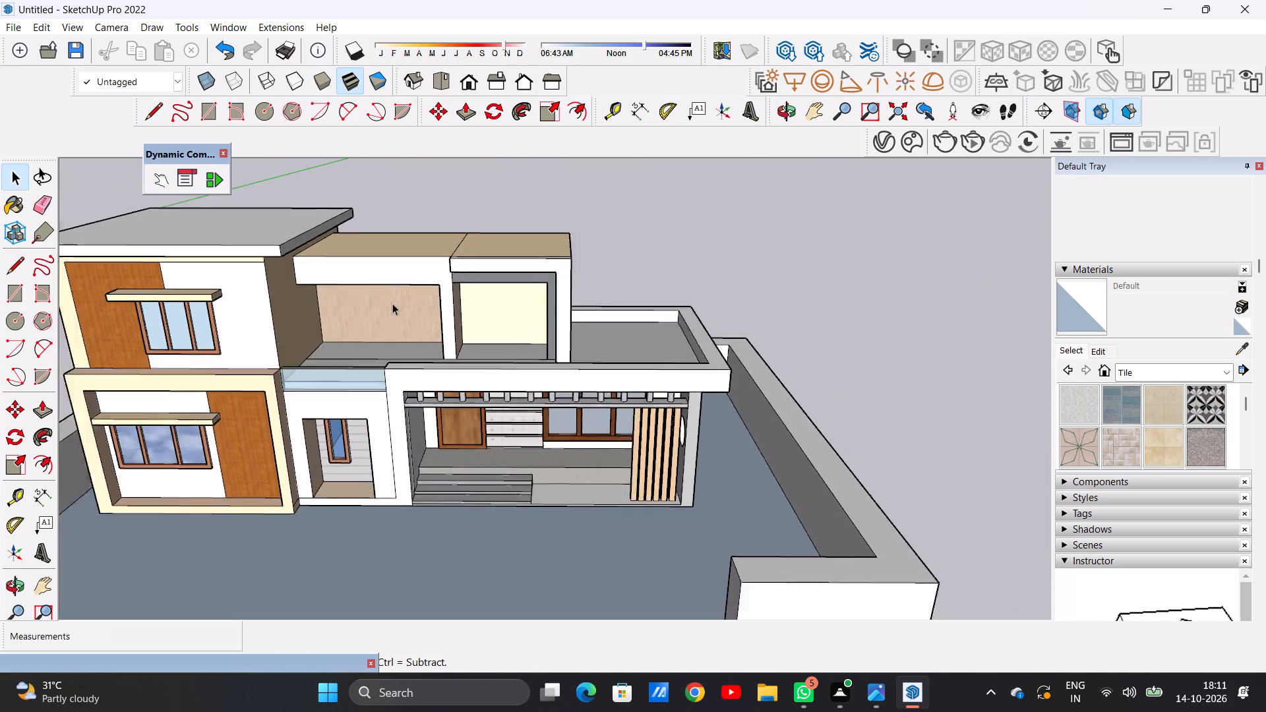
{"action": "scroll", "coordinate": [392, 303], "scroll_direction": "down", "scroll_amount": 2}
{"action": "middle_click_drag", "start_coordinate": [420, 325], "coordinate": [420, 272]}
{"action": "scroll", "coordinate": [381, 302], "scroll_direction": "up", "scroll_amount": 3}
{"action": "scroll", "coordinate": [377, 308], "scroll_direction": "down", "scroll_amount": 1}
{"action": "scroll", "coordinate": [377, 308], "scroll_direction": "up", "scroll_amount": 1}
{"action": "scroll", "coordinate": [377, 308], "scroll_direction": "down", "scroll_amount": 1}
{"action": "scroll", "coordinate": [377, 308], "scroll_direction": "up", "scroll_amount": 1}
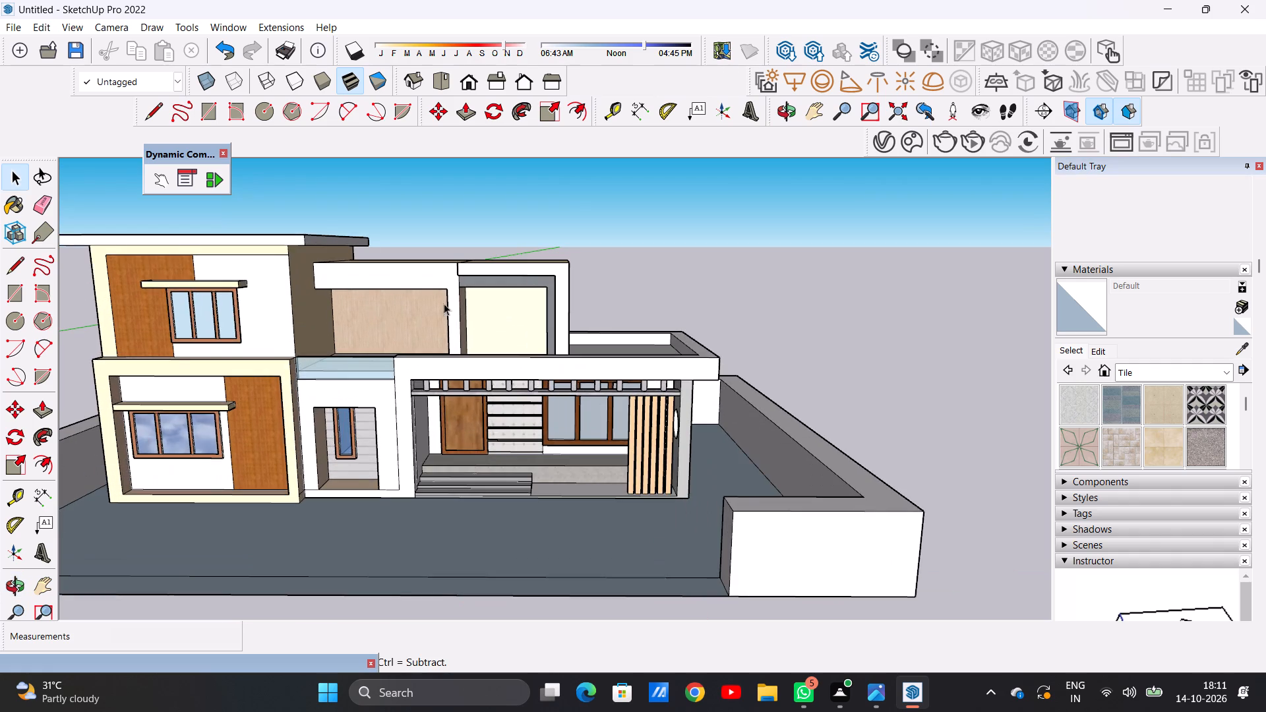
{"action": "scroll", "coordinate": [447, 300], "scroll_direction": "down", "scroll_amount": 3}
{"action": "middle_click_drag", "start_coordinate": [448, 303], "coordinate": [455, 490]}
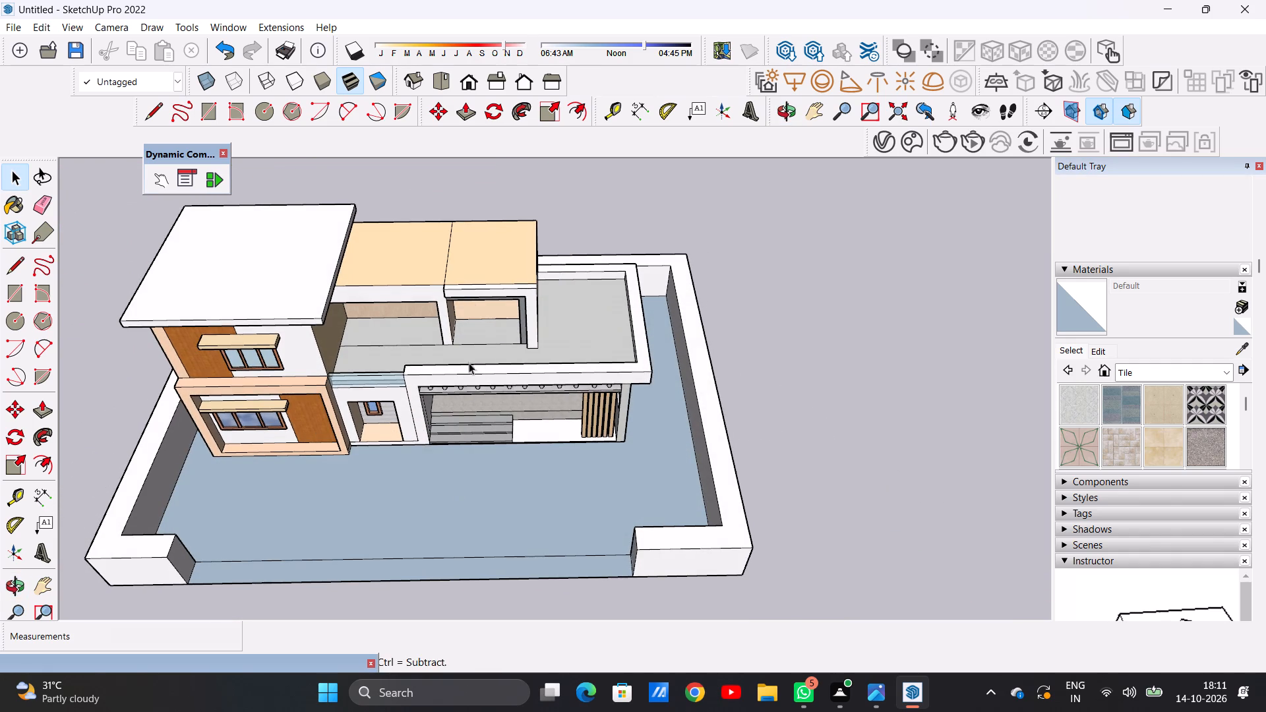
{"action": "left_click", "coordinate": [464, 89]}
{"action": "scroll", "coordinate": [570, 318], "scroll_direction": "up", "scroll_amount": 4}
{"action": "scroll", "coordinate": [570, 318], "scroll_direction": "down", "scroll_amount": 1}
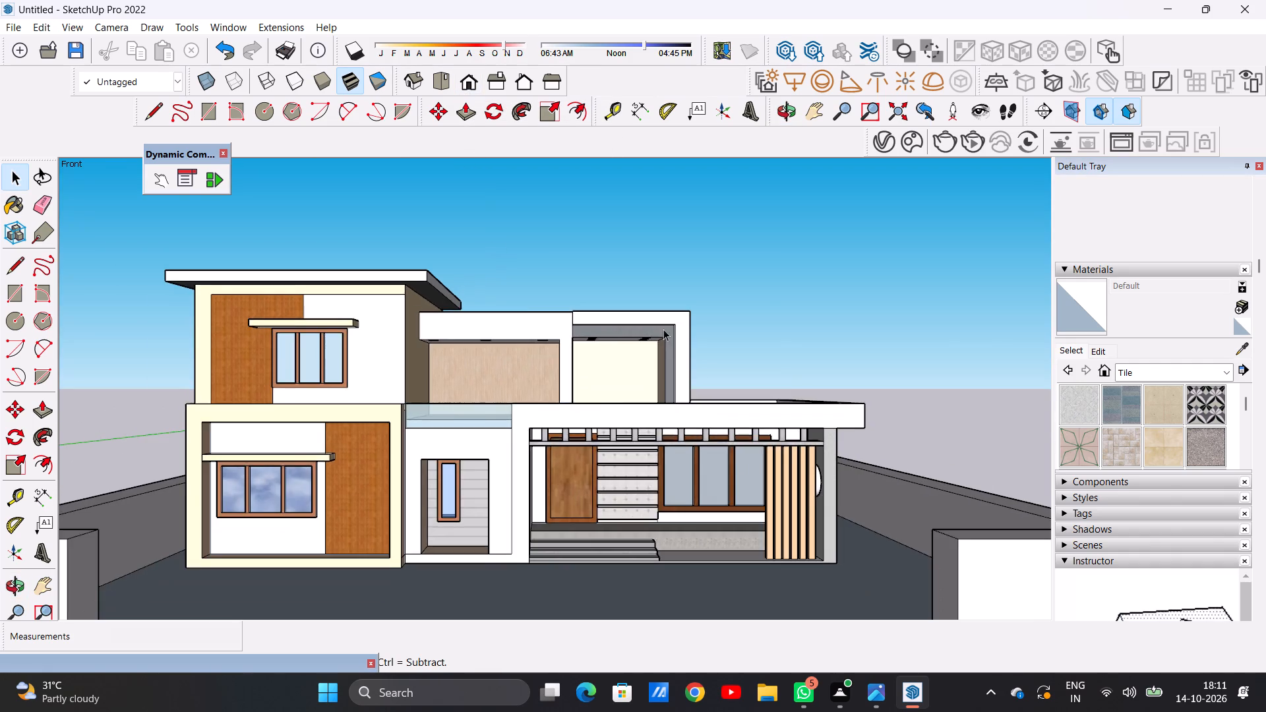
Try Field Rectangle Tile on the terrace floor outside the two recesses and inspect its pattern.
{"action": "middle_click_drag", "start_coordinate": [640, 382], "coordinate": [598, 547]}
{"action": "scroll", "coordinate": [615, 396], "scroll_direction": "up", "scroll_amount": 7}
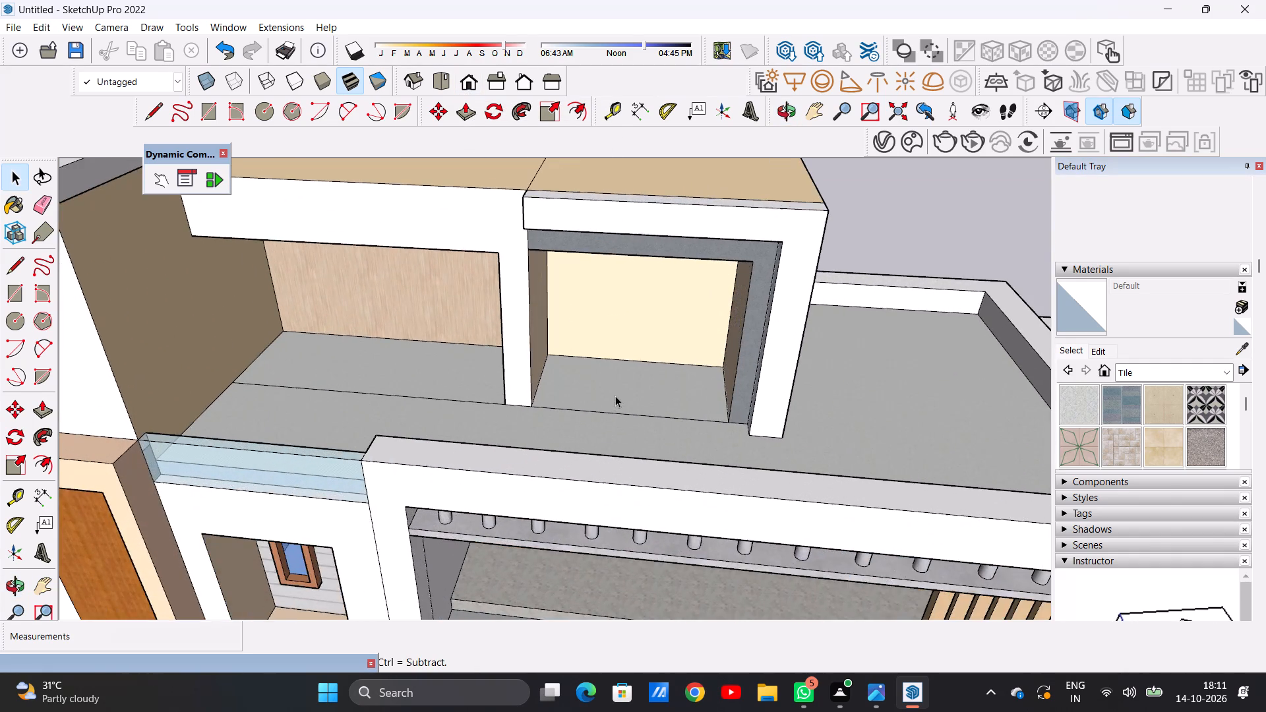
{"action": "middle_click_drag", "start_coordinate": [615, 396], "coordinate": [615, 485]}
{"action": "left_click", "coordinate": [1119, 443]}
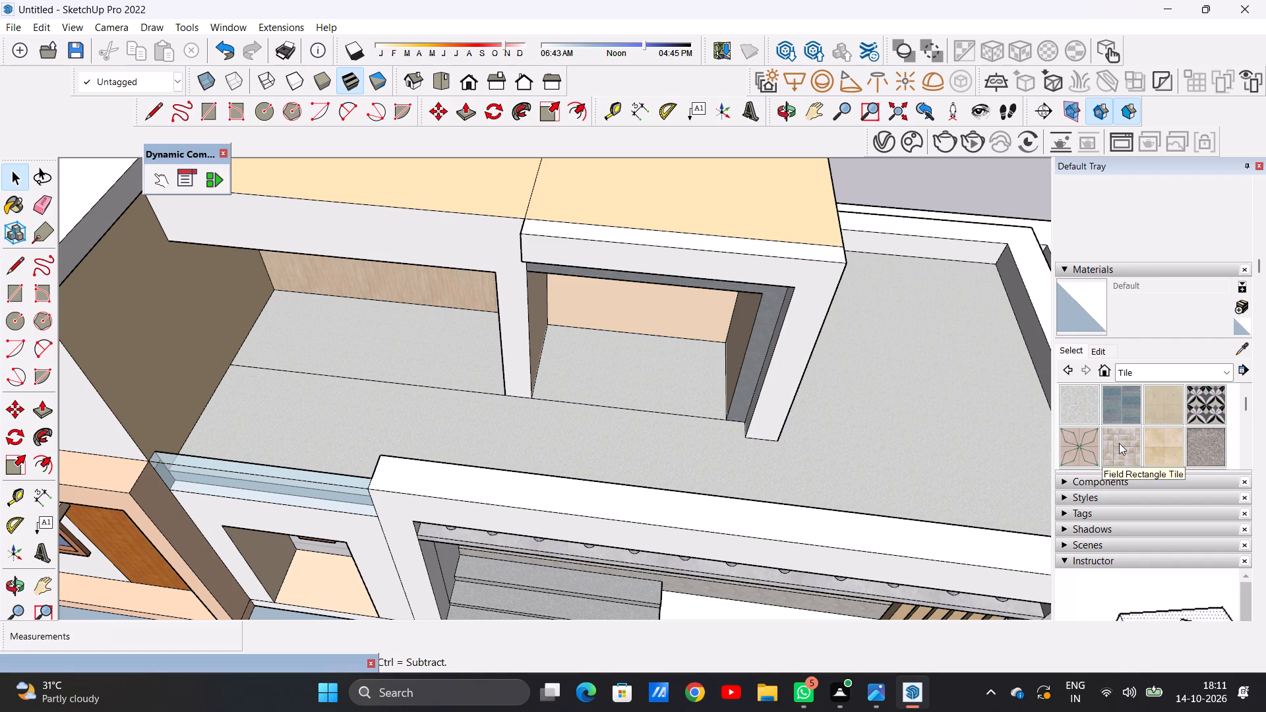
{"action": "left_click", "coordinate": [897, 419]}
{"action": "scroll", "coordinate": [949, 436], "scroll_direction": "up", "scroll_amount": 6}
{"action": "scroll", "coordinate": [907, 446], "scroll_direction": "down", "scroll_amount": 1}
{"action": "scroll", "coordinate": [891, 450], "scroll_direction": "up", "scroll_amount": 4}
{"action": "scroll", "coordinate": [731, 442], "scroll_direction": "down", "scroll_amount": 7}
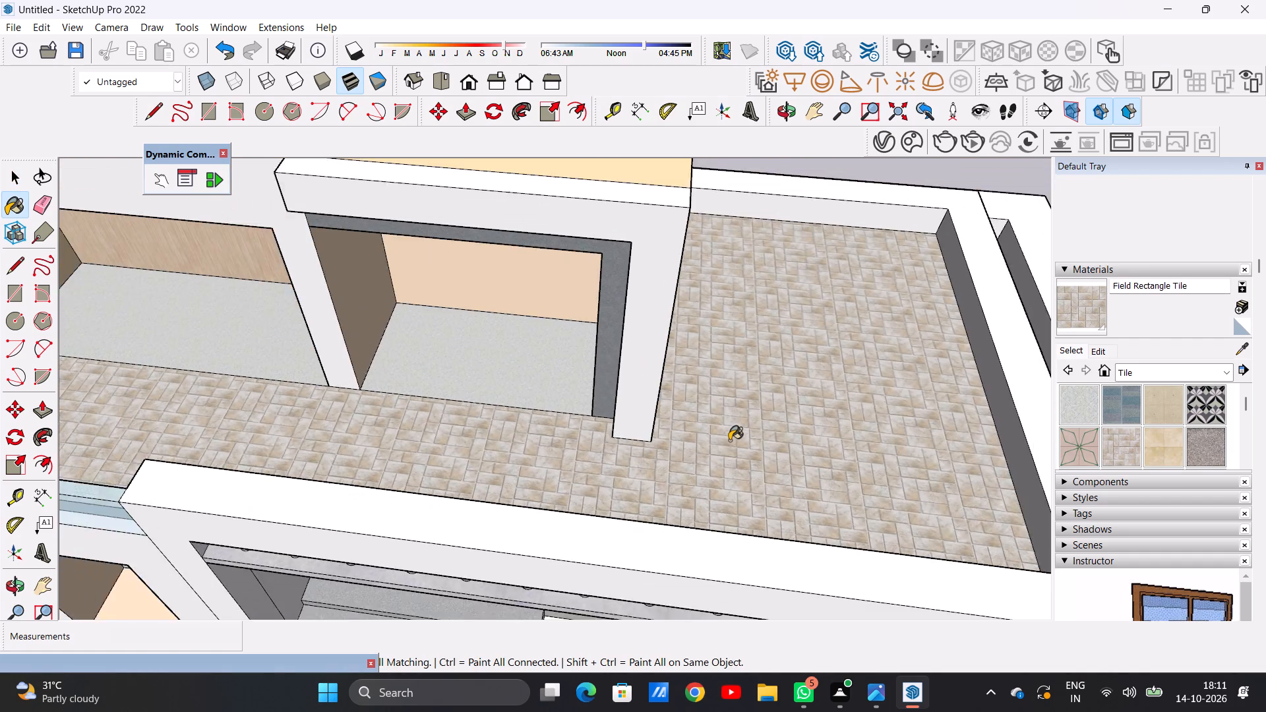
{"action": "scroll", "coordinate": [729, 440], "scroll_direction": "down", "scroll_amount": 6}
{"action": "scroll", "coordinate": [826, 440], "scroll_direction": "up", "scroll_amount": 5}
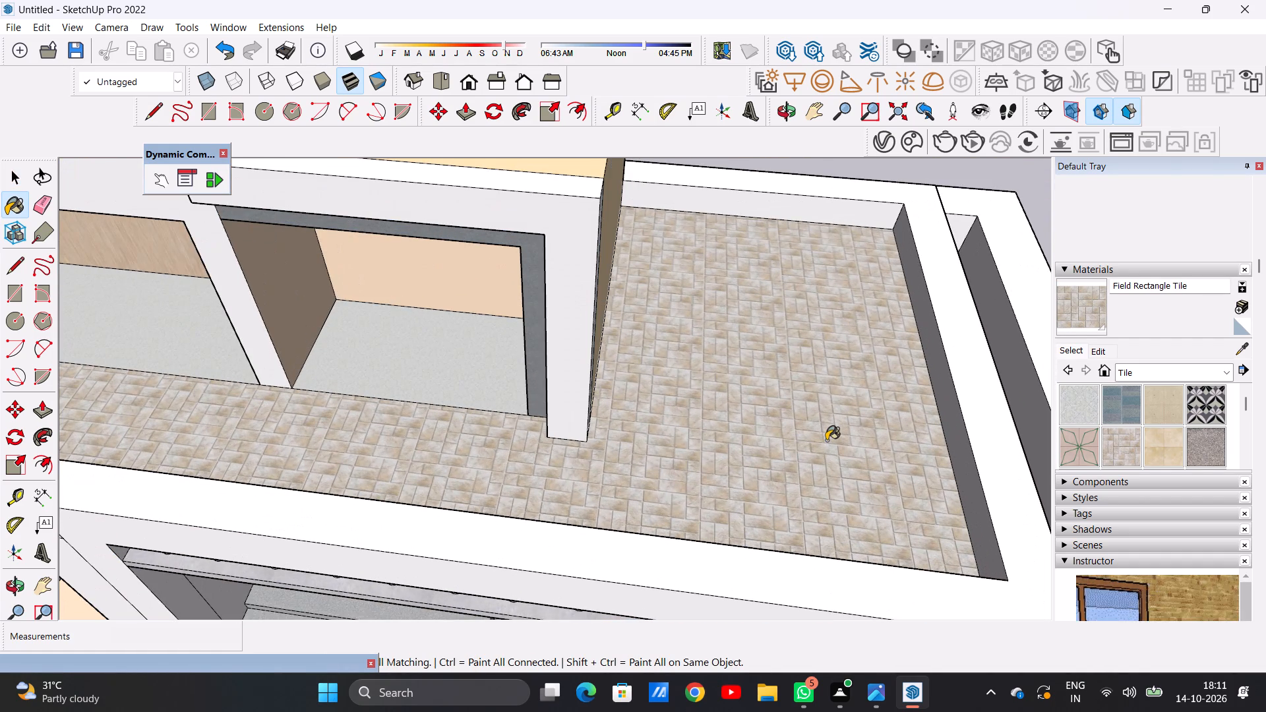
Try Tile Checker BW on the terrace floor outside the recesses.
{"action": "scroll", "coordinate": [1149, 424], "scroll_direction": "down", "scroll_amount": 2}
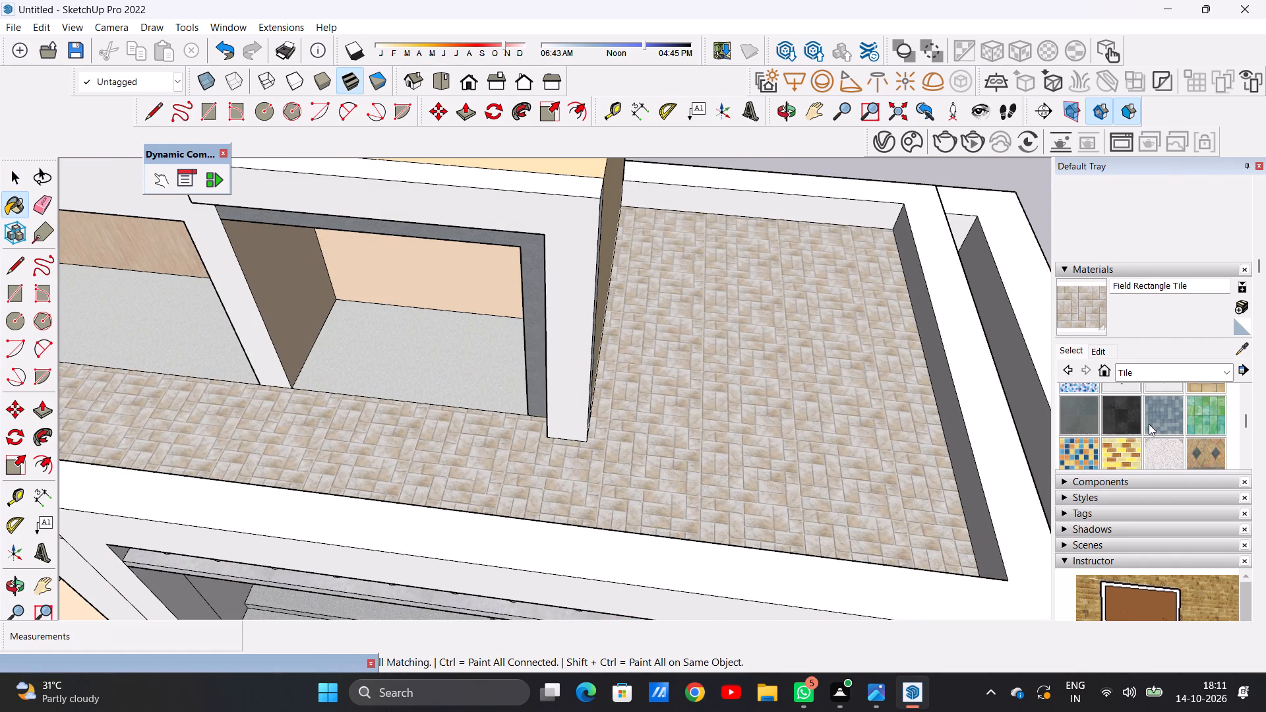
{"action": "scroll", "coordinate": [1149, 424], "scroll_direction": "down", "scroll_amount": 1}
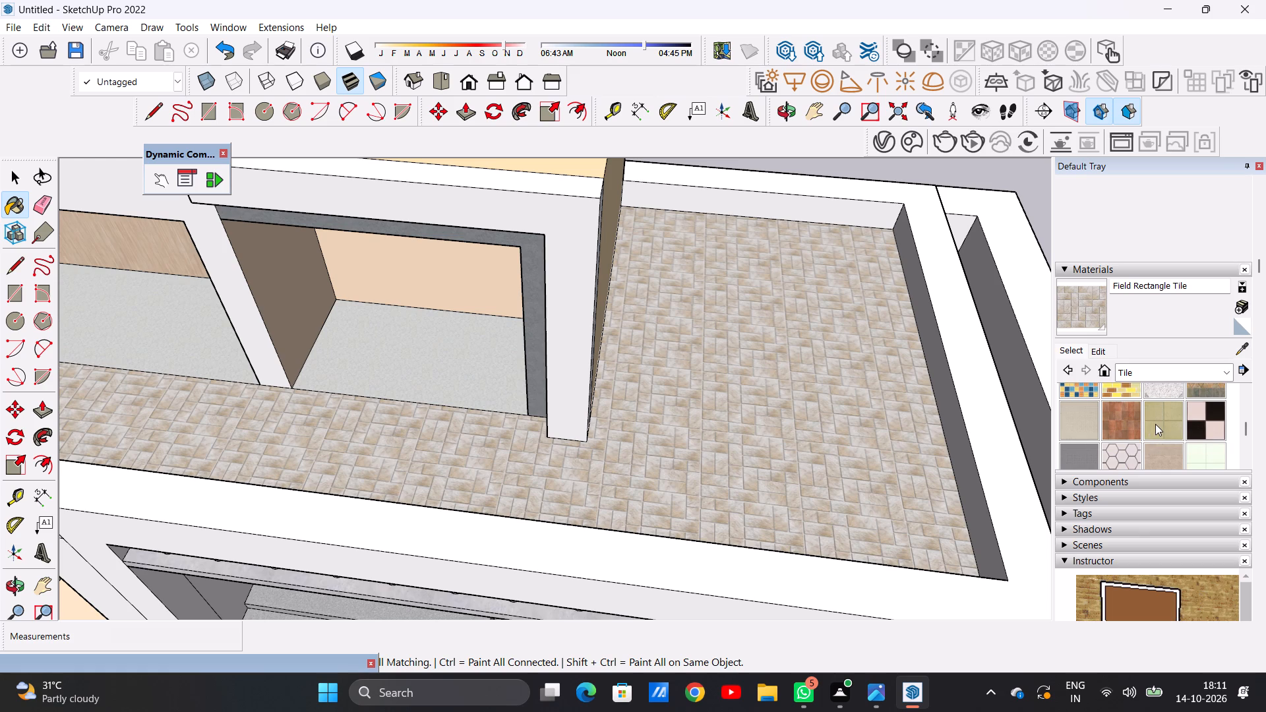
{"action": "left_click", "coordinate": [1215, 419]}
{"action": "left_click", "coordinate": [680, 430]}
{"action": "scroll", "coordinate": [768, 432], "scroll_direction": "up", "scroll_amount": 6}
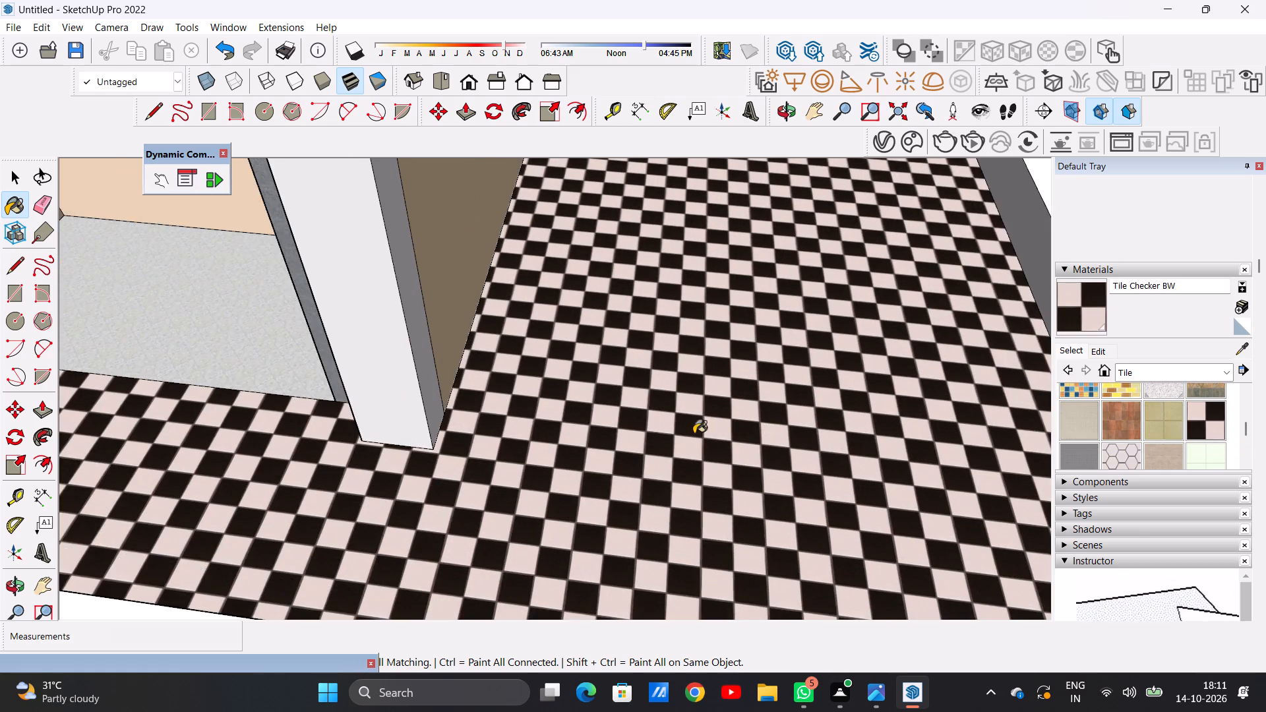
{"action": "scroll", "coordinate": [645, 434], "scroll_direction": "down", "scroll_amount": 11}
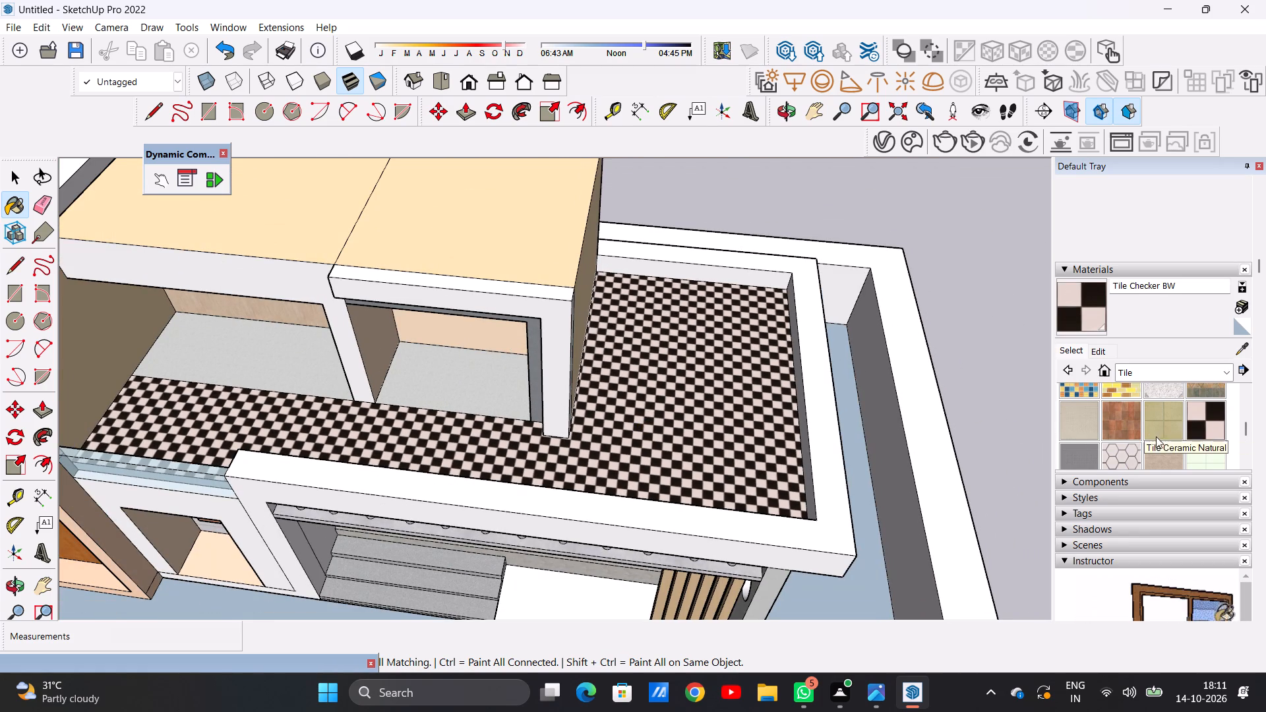
Paint the terrace floor outside the recesses with Tile Limestone Multi and inspect its tile scale.
{"action": "scroll", "coordinate": [1149, 432], "scroll_direction": "down", "scroll_amount": 1}
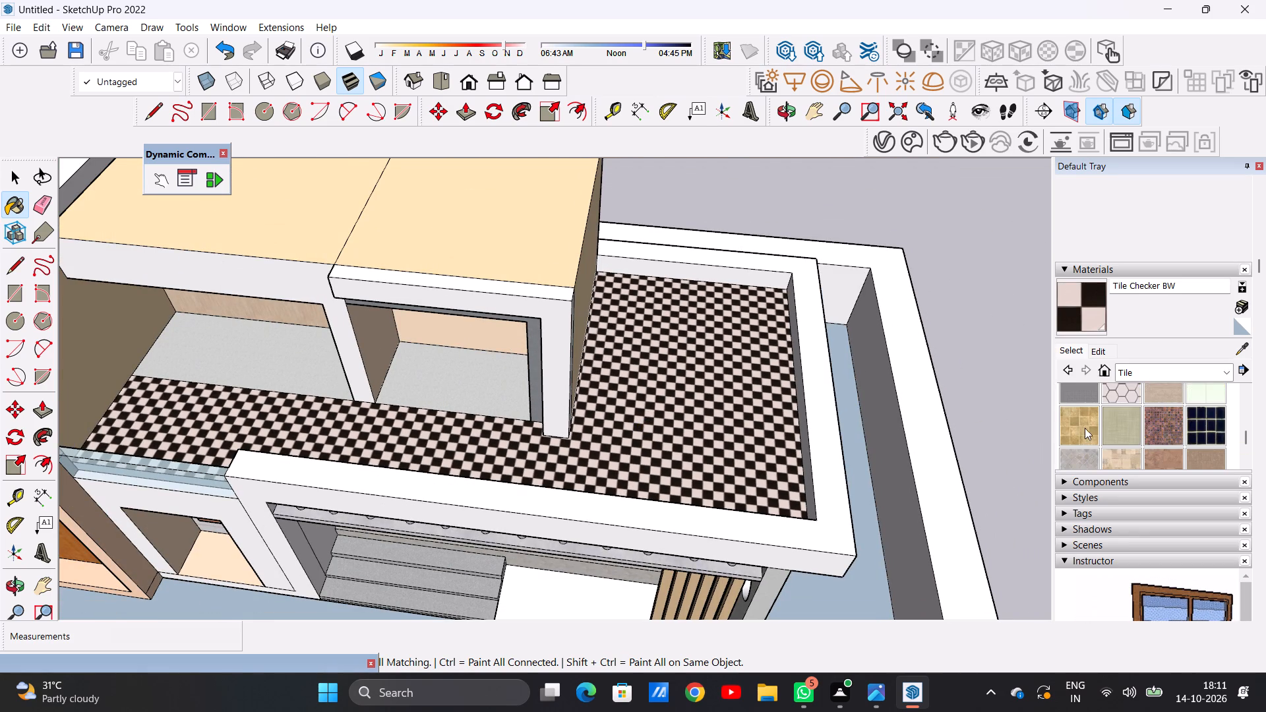
{"action": "left_click", "coordinate": [1081, 428]}
{"action": "left_click", "coordinate": [706, 432]}
{"action": "scroll", "coordinate": [706, 454], "scroll_direction": "up", "scroll_amount": 8}
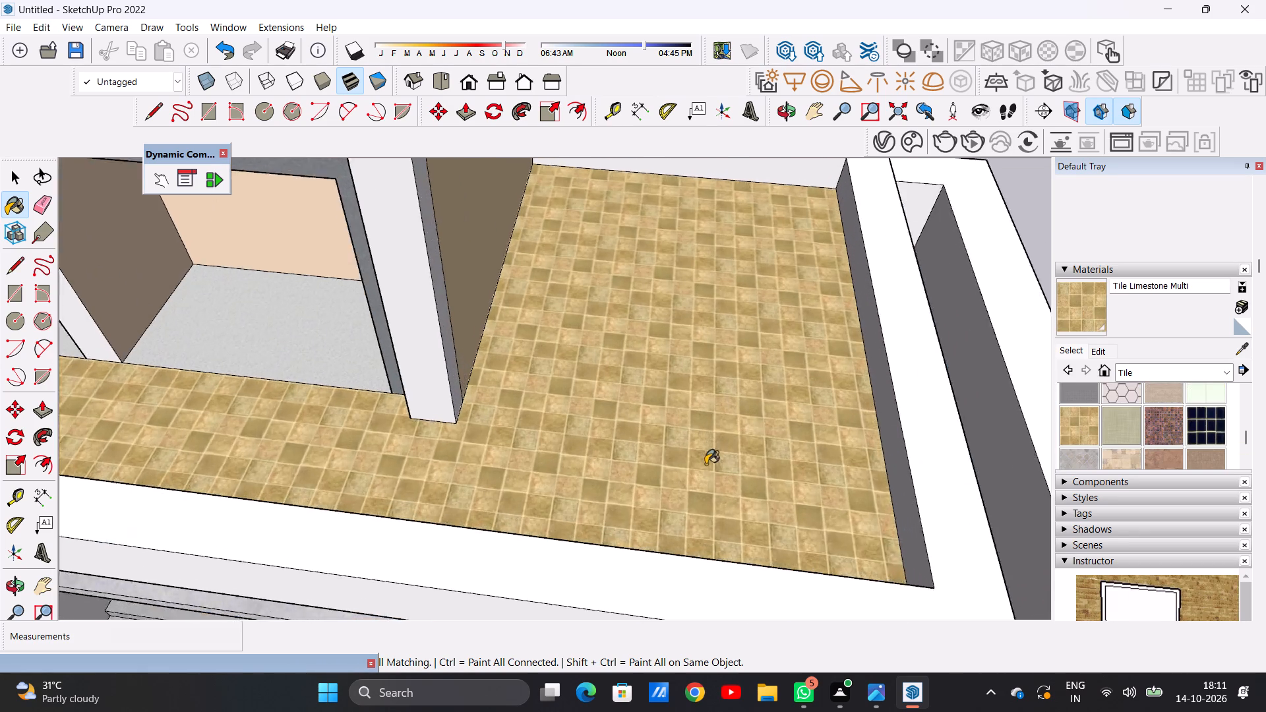
{"action": "scroll", "coordinate": [706, 464], "scroll_direction": "up", "scroll_amount": 6}
{"action": "scroll", "coordinate": [659, 415], "scroll_direction": "down", "scroll_amount": 17}
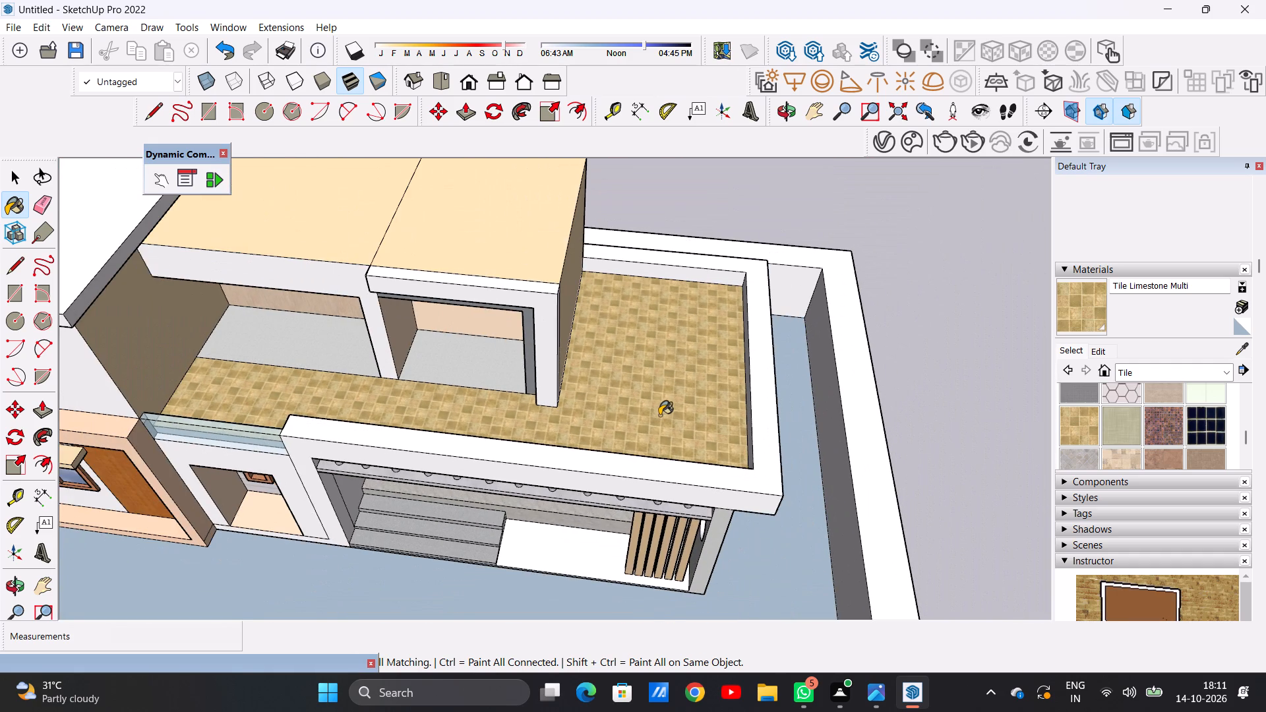
{"action": "scroll", "coordinate": [659, 415], "scroll_direction": "down", "scroll_amount": 3}
{"action": "scroll", "coordinate": [659, 415], "scroll_direction": "up", "scroll_amount": 19}
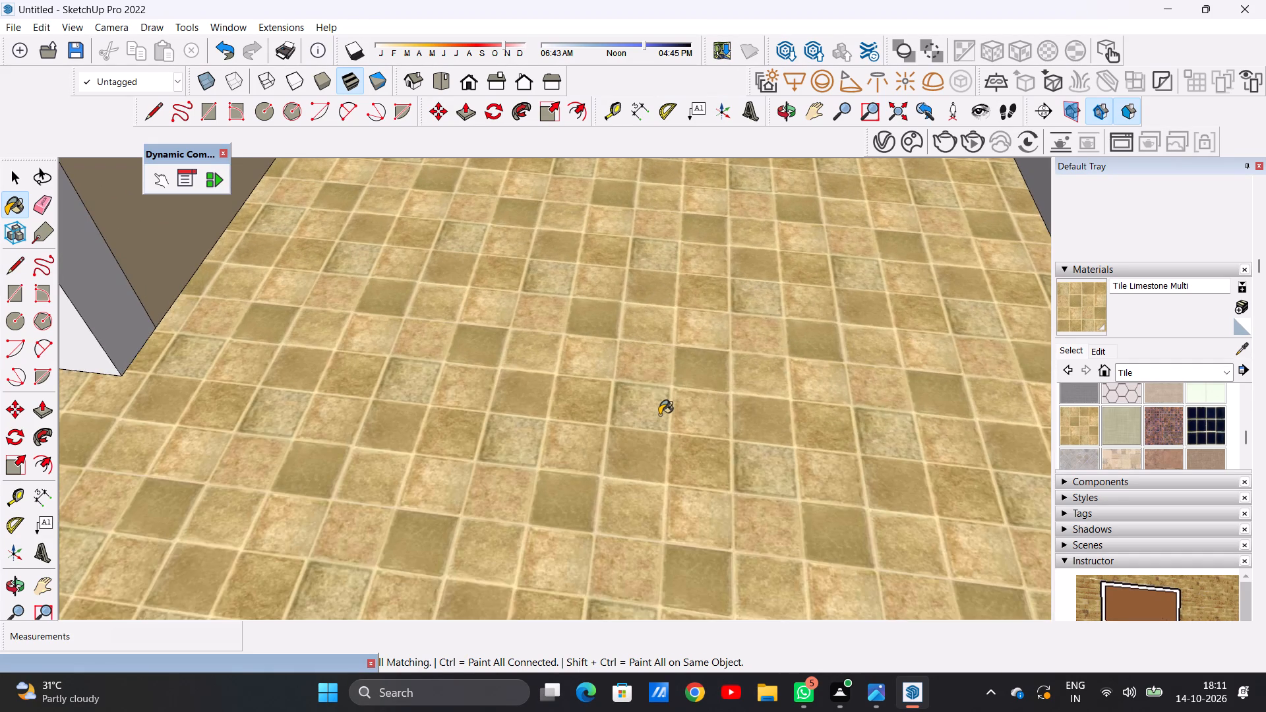
{"action": "scroll", "coordinate": [651, 394], "scroll_direction": "down", "scroll_amount": 14}
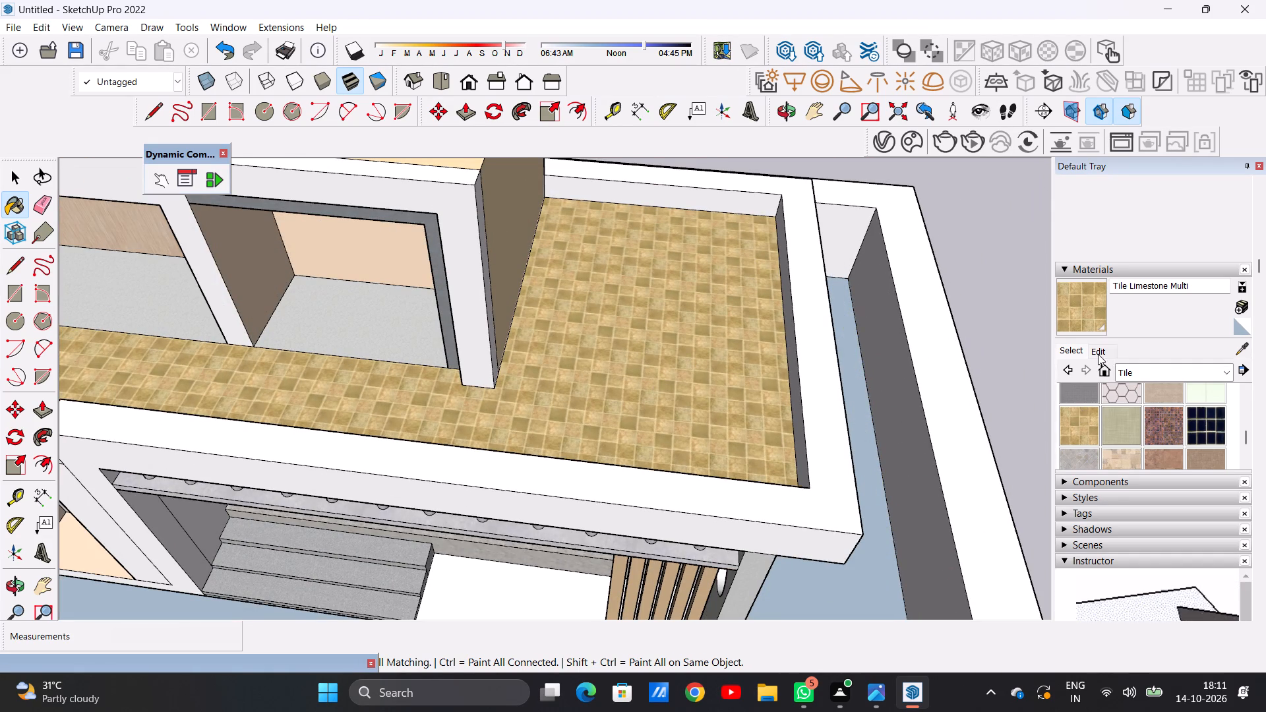
Set the Tile Limestone Multi texture size to 5' by 5'.
{"action": "left_click", "coordinate": [1098, 354]}
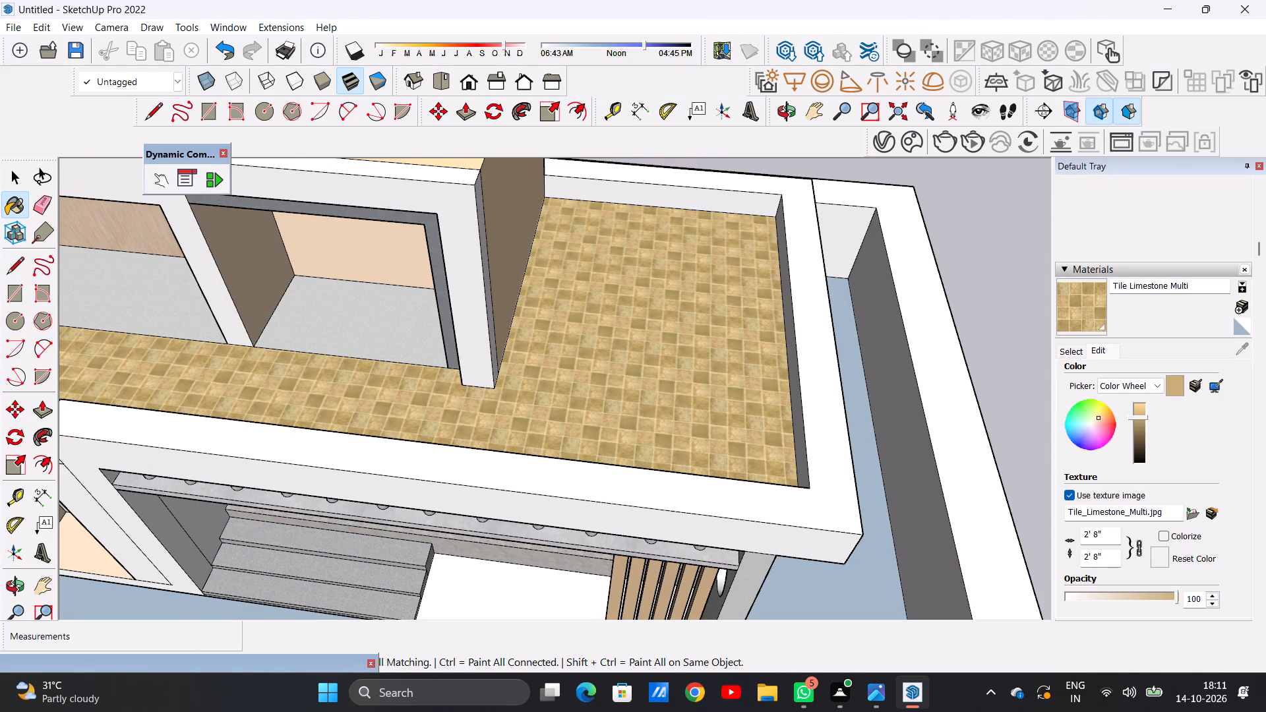
{"action": "left_click", "coordinate": [1109, 552]}
{"action": "key", "text": "BackSpace"}
{"action": "key", "text": "BackSpace"}
{"action": "key", "text": "BackSpace"}
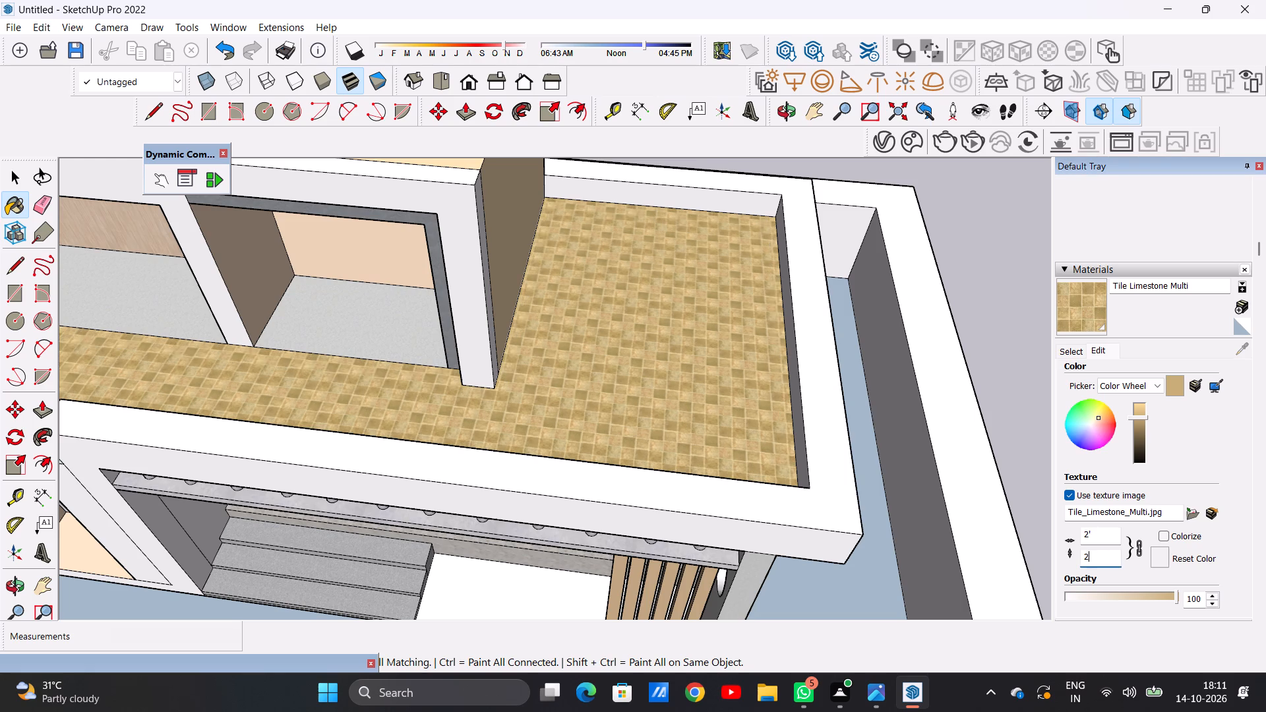
{"action": "key", "text": "BackSpace"}
{"action": "key", "text": "BackSpace"}
{"action": "key", "text": "BackSpace"}
{"action": "type", "text": "5'"}
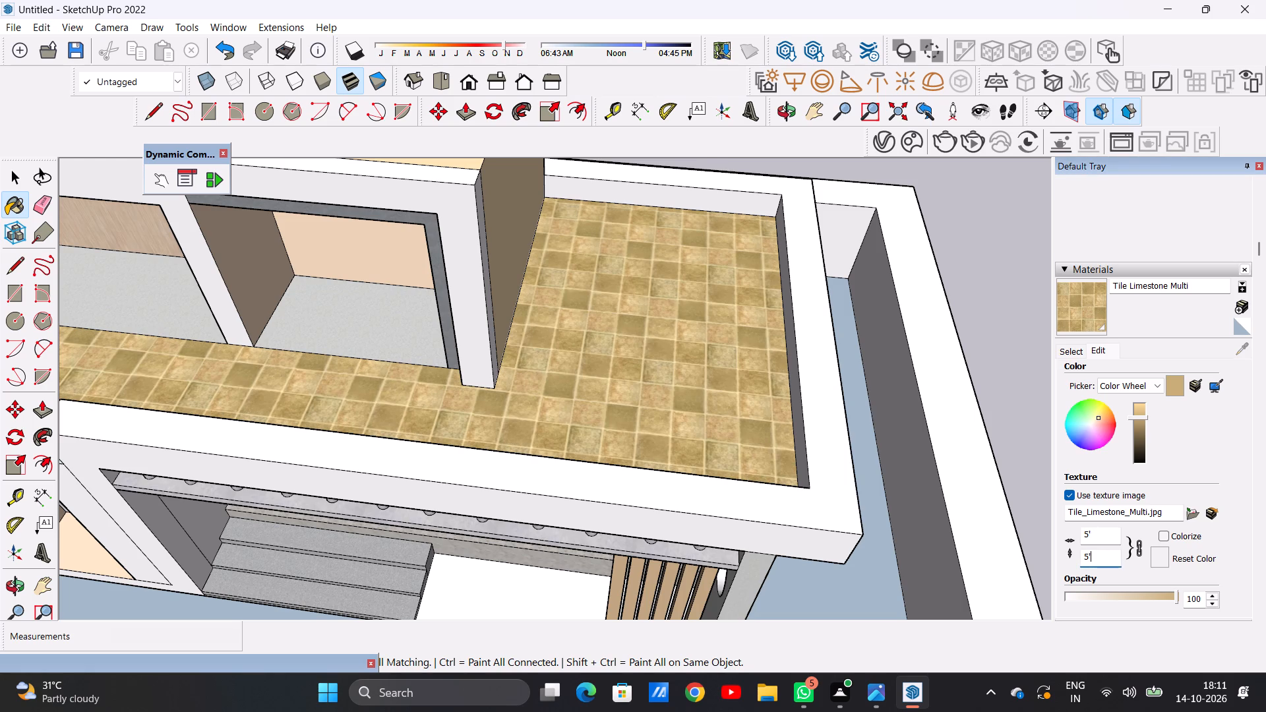
{"action": "key", "text": "space"}
Examine the enlarged limestone terrace tiling against the whole villa and the adjoining recess floors.
{"action": "scroll", "coordinate": [769, 432], "scroll_direction": "down", "scroll_amount": 4}
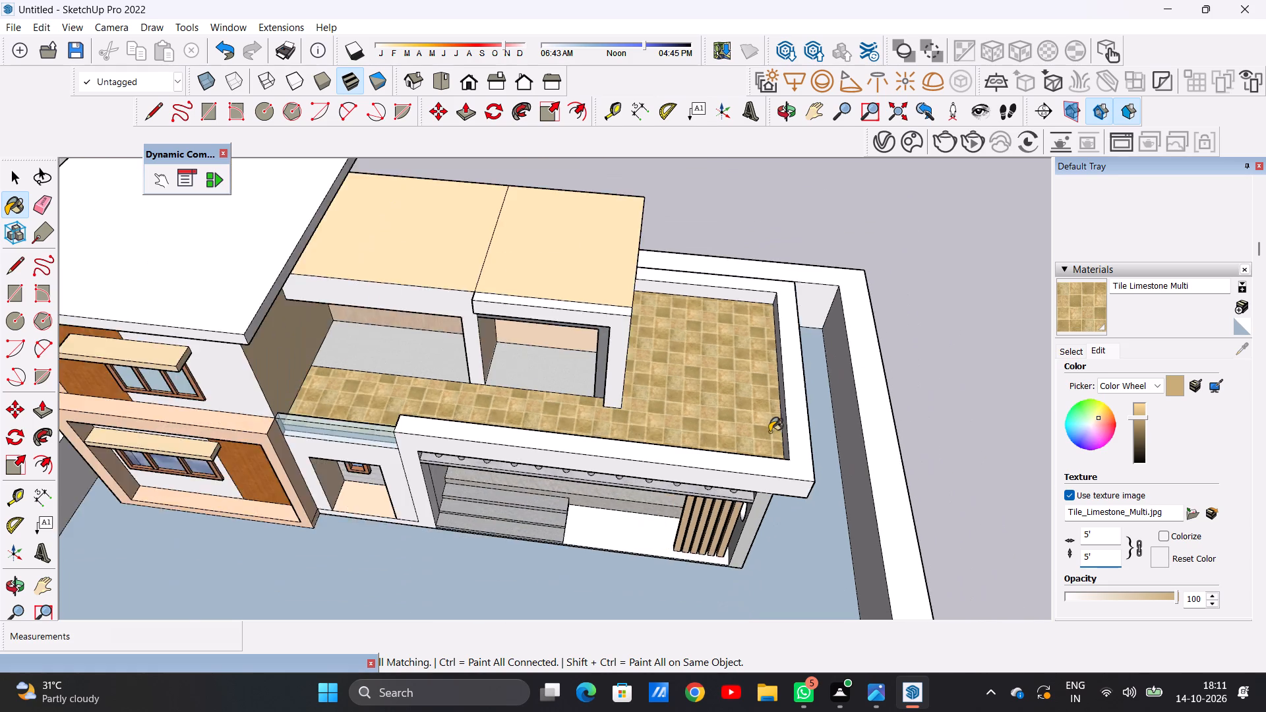
{"action": "scroll", "coordinate": [769, 432], "scroll_direction": "down", "scroll_amount": 7}
{"action": "scroll", "coordinate": [742, 405], "scroll_direction": "up", "scroll_amount": 6}
{"action": "key", "text": "space"}
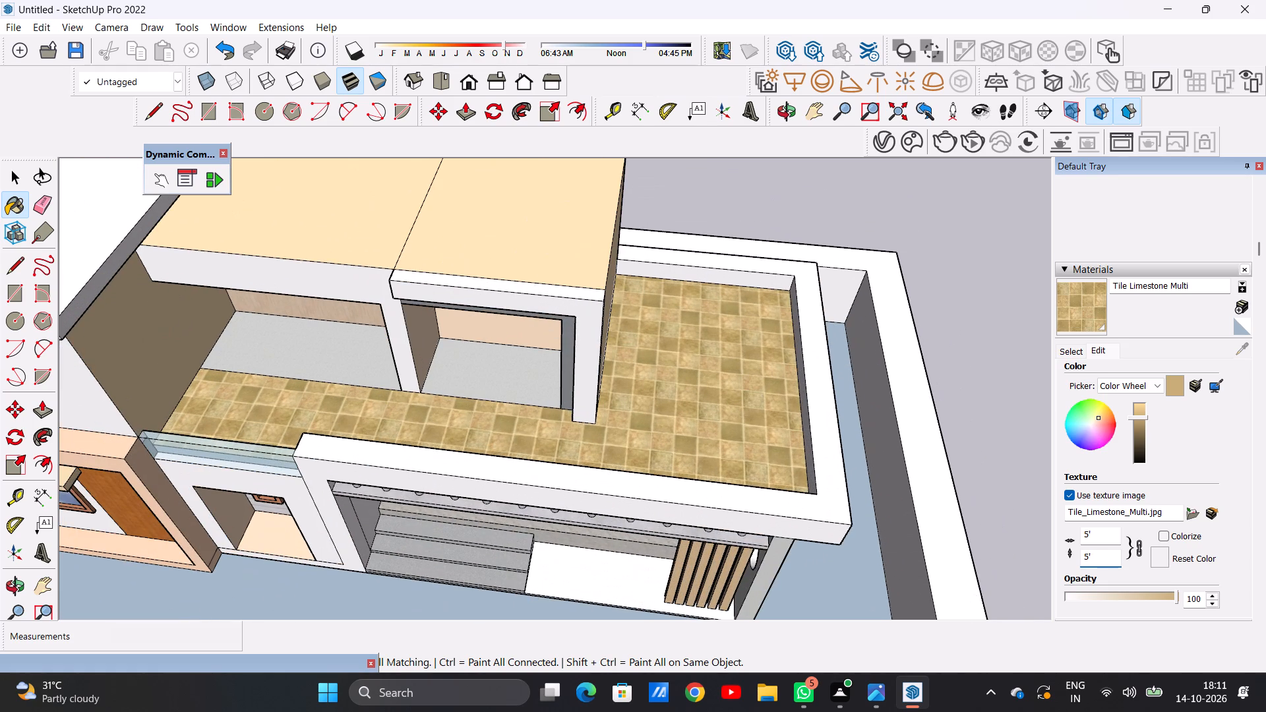
{"action": "scroll", "coordinate": [708, 395], "scroll_direction": "down", "scroll_amount": 8}
{"action": "middle_click_drag", "start_coordinate": [638, 469], "coordinate": [652, 374]}
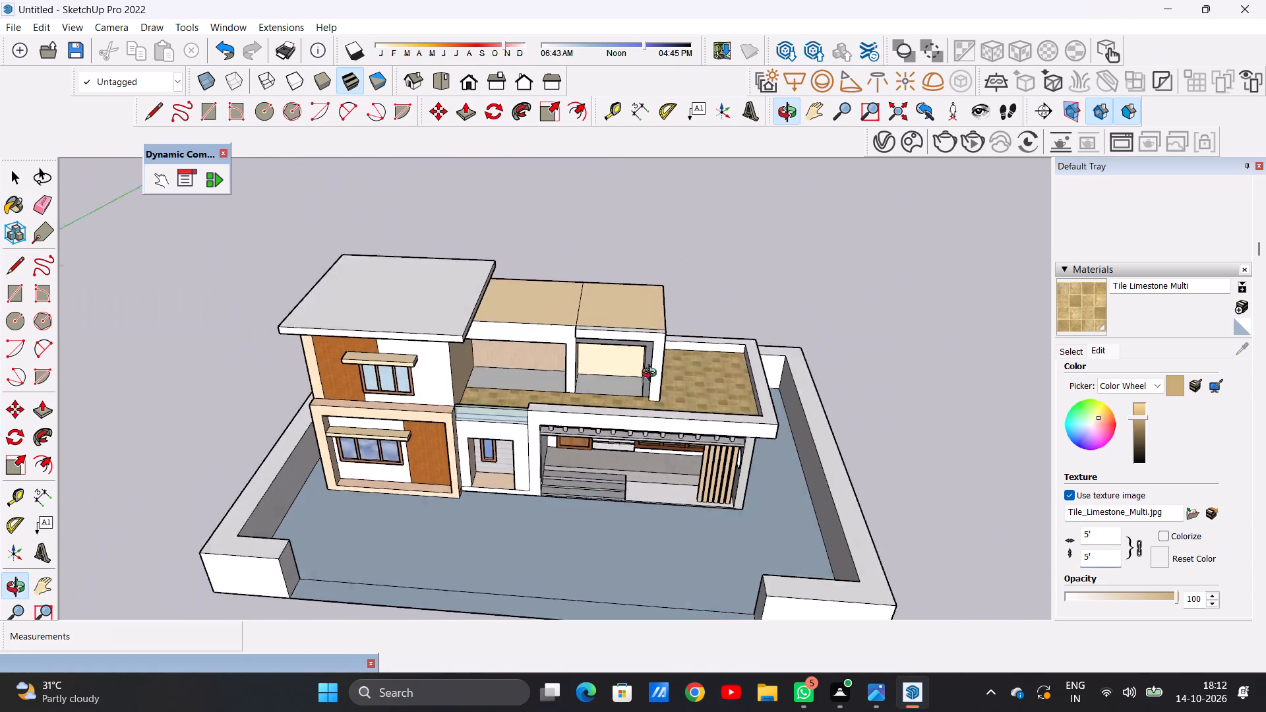
{"action": "middle_click_drag", "start_coordinate": [652, 374], "coordinate": [655, 334]}
{"action": "middle_click_drag", "start_coordinate": [638, 391], "coordinate": [651, 575]}
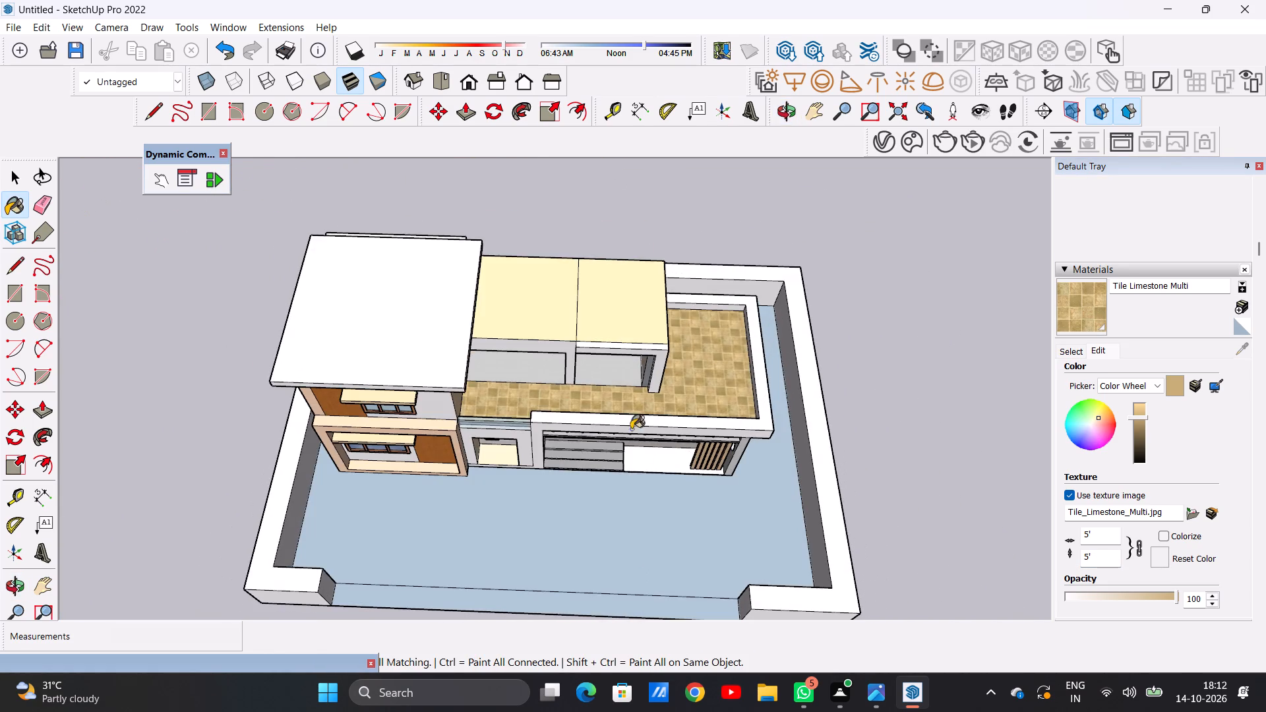
{"action": "scroll", "coordinate": [626, 366], "scroll_direction": "up", "scroll_amount": 14}
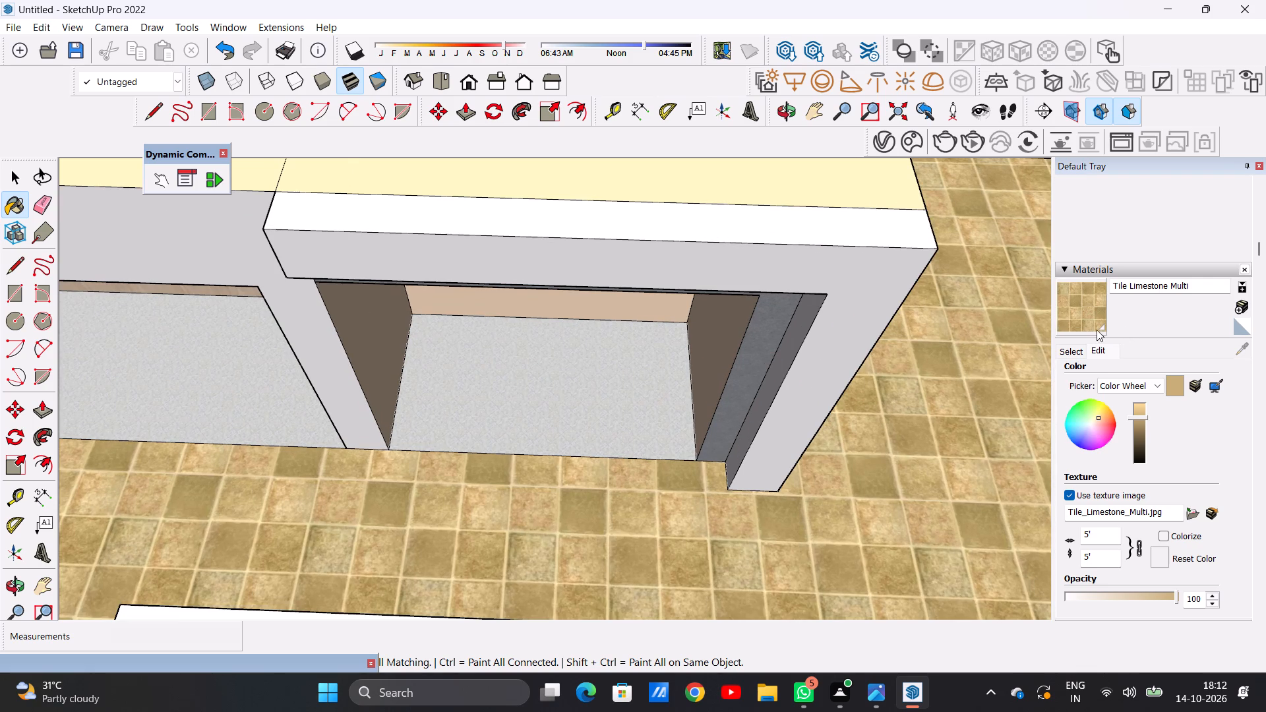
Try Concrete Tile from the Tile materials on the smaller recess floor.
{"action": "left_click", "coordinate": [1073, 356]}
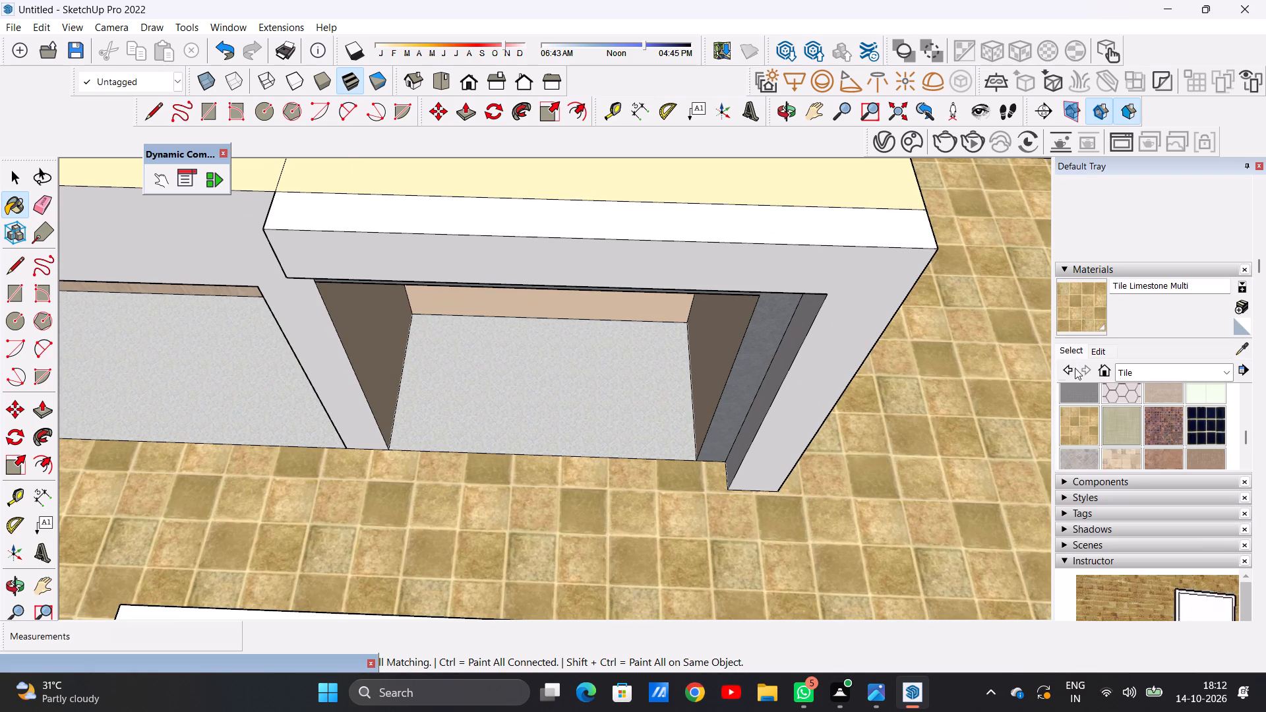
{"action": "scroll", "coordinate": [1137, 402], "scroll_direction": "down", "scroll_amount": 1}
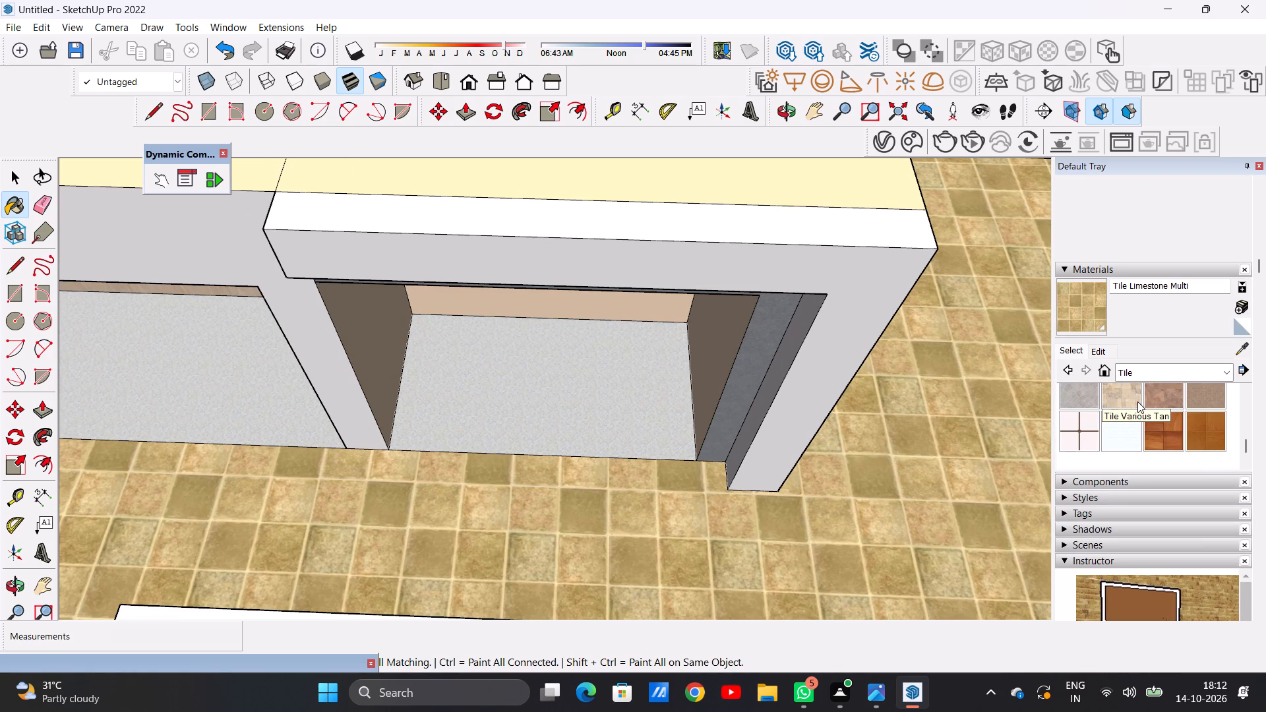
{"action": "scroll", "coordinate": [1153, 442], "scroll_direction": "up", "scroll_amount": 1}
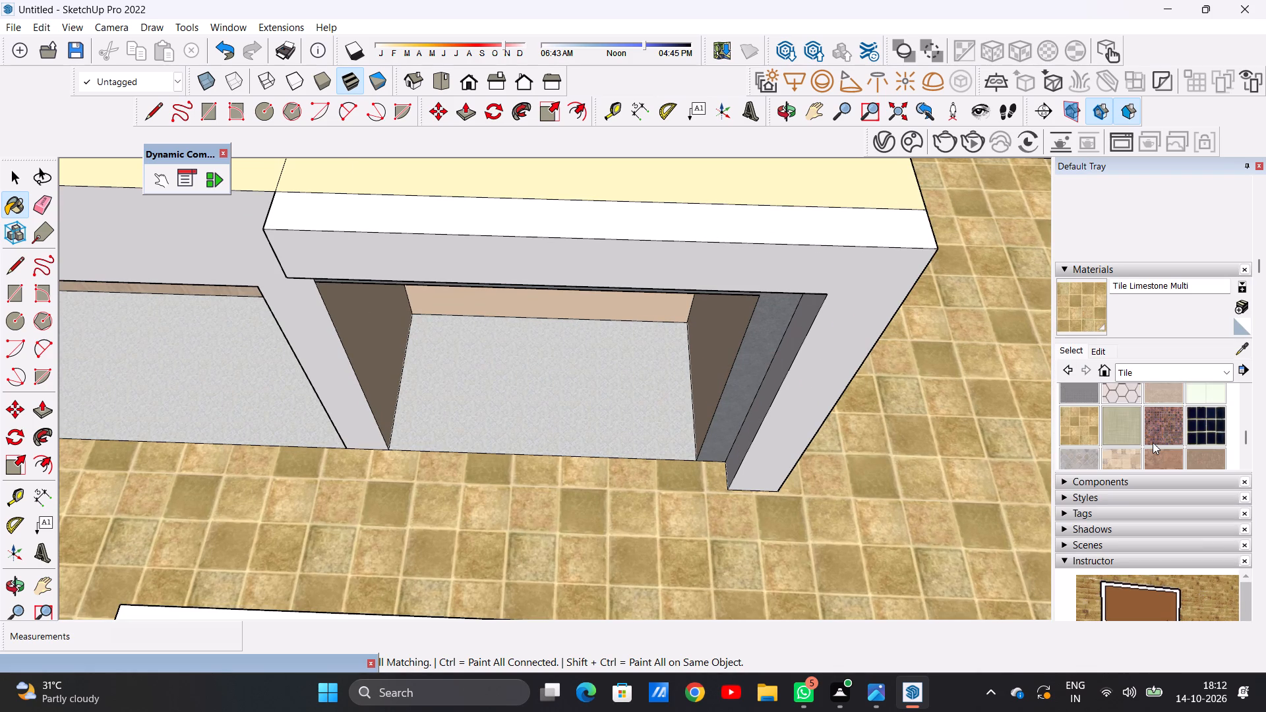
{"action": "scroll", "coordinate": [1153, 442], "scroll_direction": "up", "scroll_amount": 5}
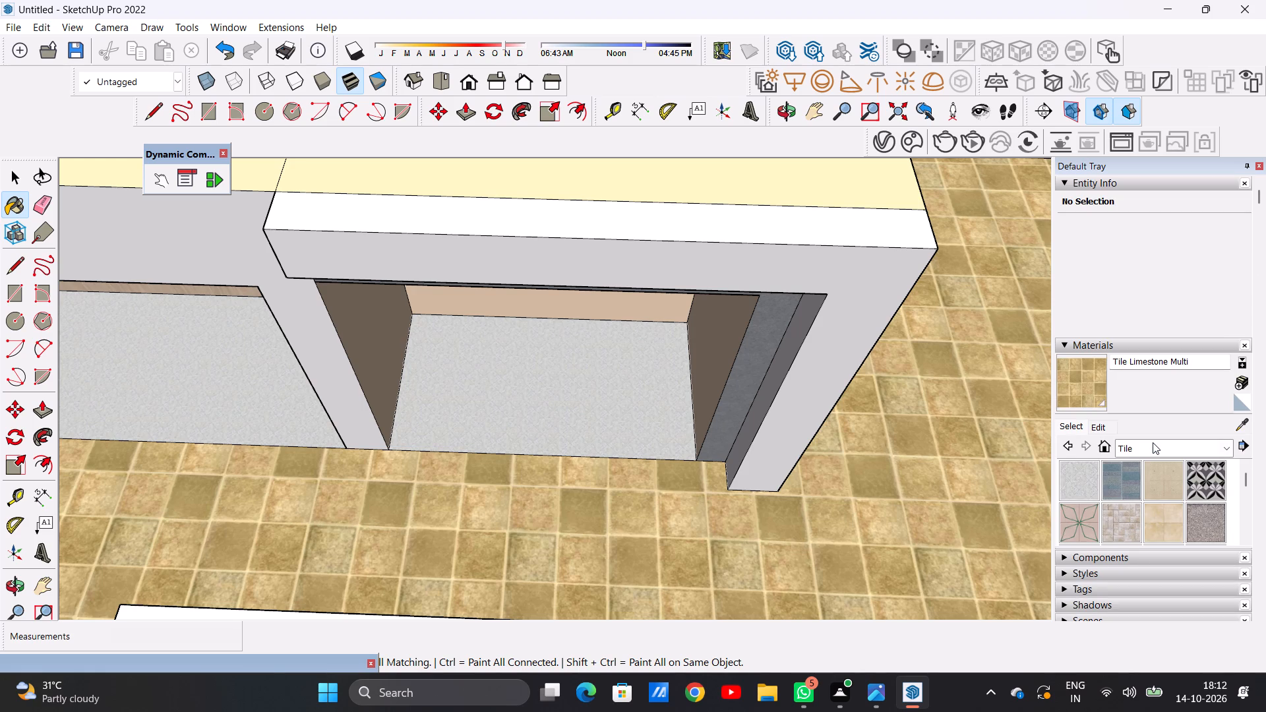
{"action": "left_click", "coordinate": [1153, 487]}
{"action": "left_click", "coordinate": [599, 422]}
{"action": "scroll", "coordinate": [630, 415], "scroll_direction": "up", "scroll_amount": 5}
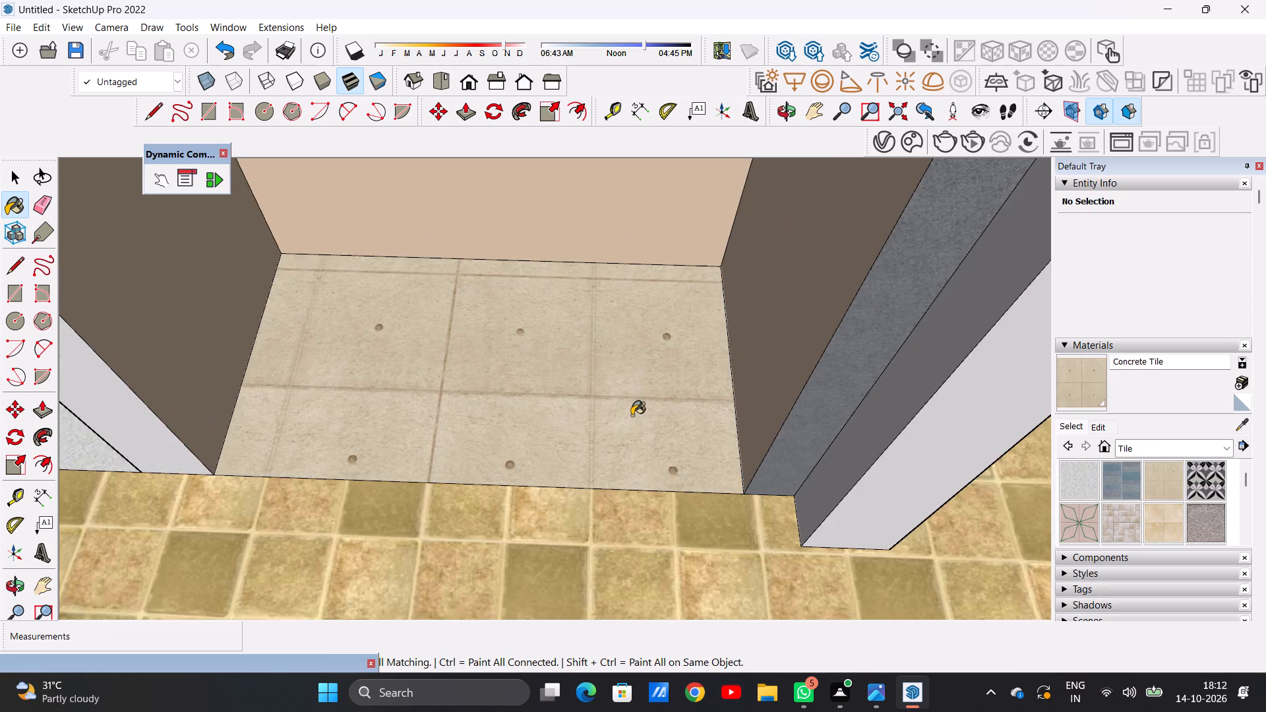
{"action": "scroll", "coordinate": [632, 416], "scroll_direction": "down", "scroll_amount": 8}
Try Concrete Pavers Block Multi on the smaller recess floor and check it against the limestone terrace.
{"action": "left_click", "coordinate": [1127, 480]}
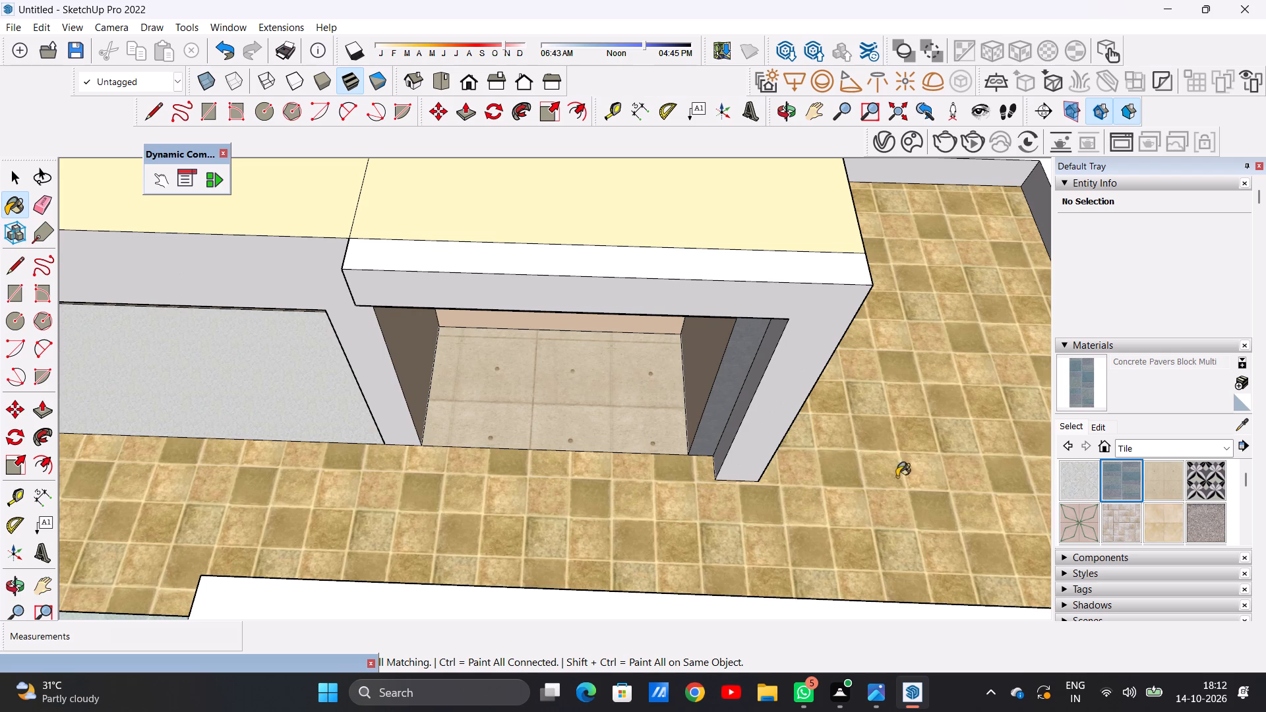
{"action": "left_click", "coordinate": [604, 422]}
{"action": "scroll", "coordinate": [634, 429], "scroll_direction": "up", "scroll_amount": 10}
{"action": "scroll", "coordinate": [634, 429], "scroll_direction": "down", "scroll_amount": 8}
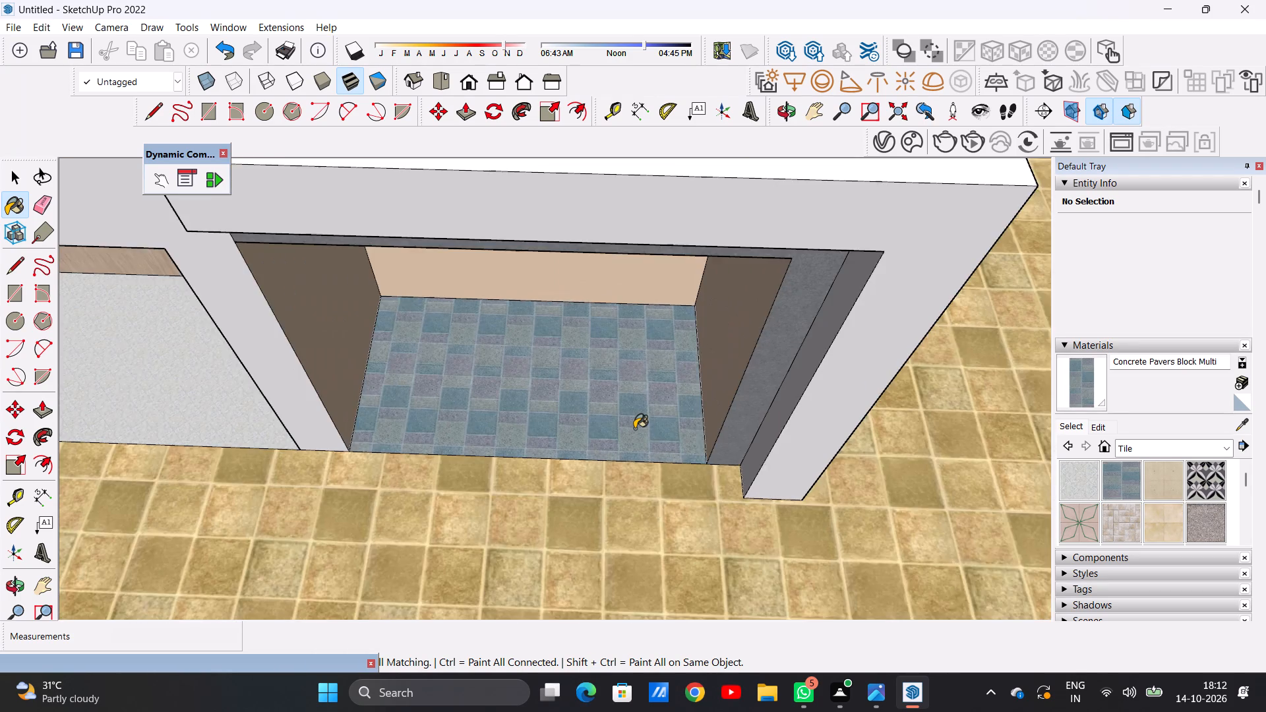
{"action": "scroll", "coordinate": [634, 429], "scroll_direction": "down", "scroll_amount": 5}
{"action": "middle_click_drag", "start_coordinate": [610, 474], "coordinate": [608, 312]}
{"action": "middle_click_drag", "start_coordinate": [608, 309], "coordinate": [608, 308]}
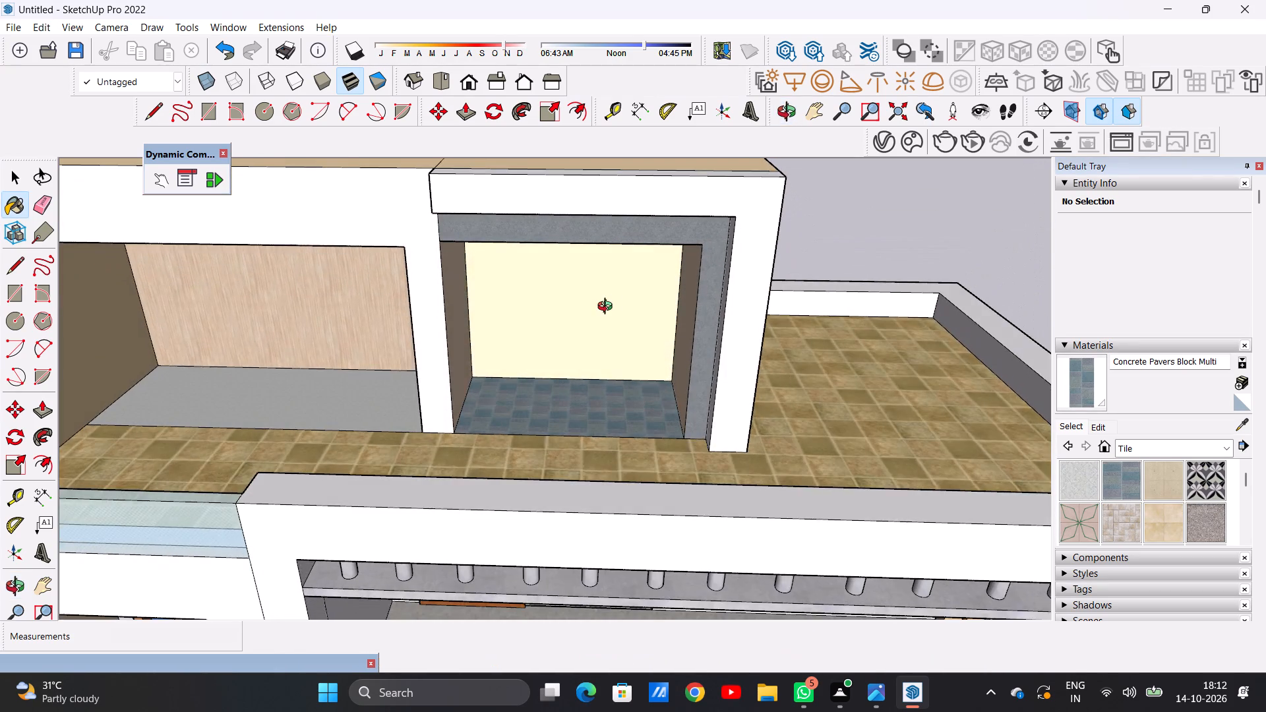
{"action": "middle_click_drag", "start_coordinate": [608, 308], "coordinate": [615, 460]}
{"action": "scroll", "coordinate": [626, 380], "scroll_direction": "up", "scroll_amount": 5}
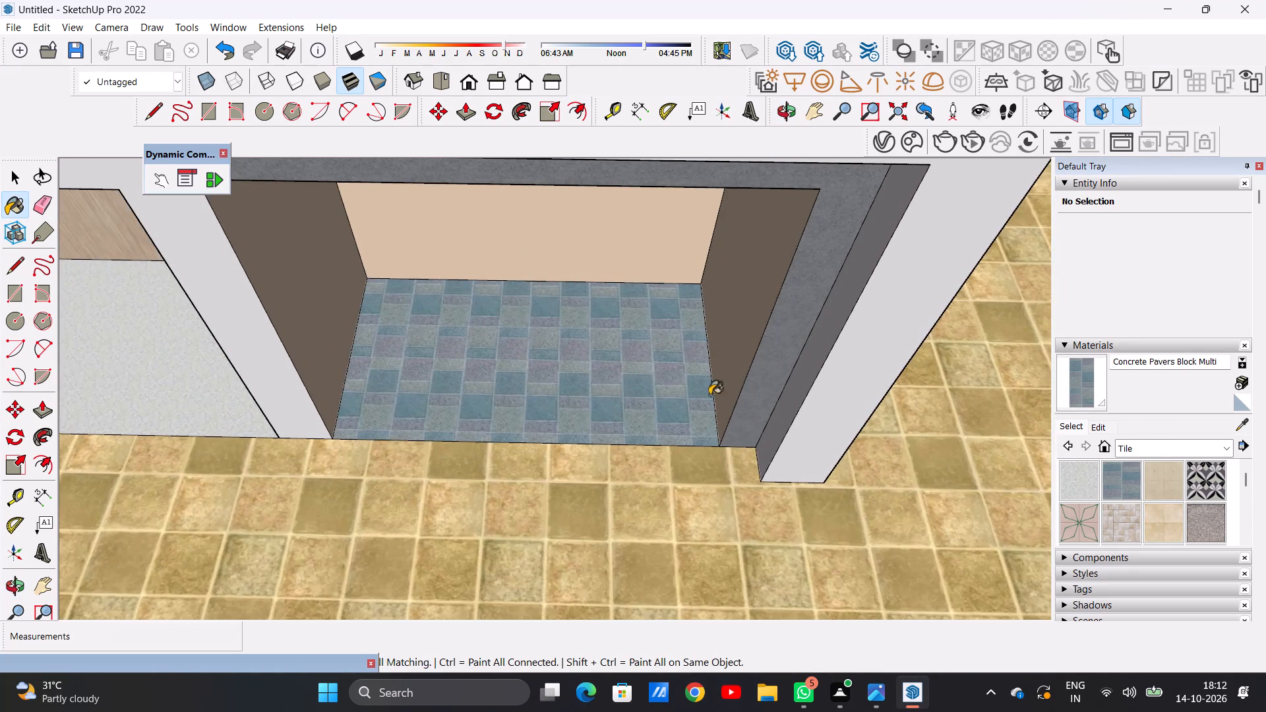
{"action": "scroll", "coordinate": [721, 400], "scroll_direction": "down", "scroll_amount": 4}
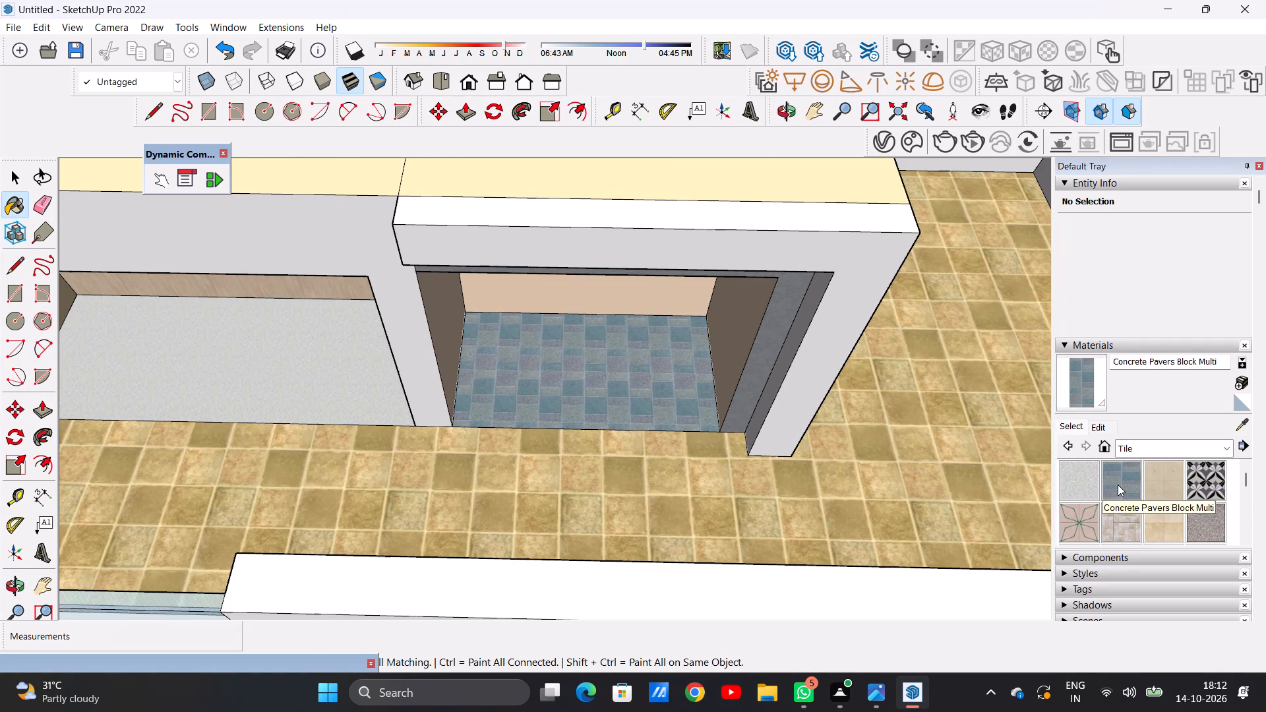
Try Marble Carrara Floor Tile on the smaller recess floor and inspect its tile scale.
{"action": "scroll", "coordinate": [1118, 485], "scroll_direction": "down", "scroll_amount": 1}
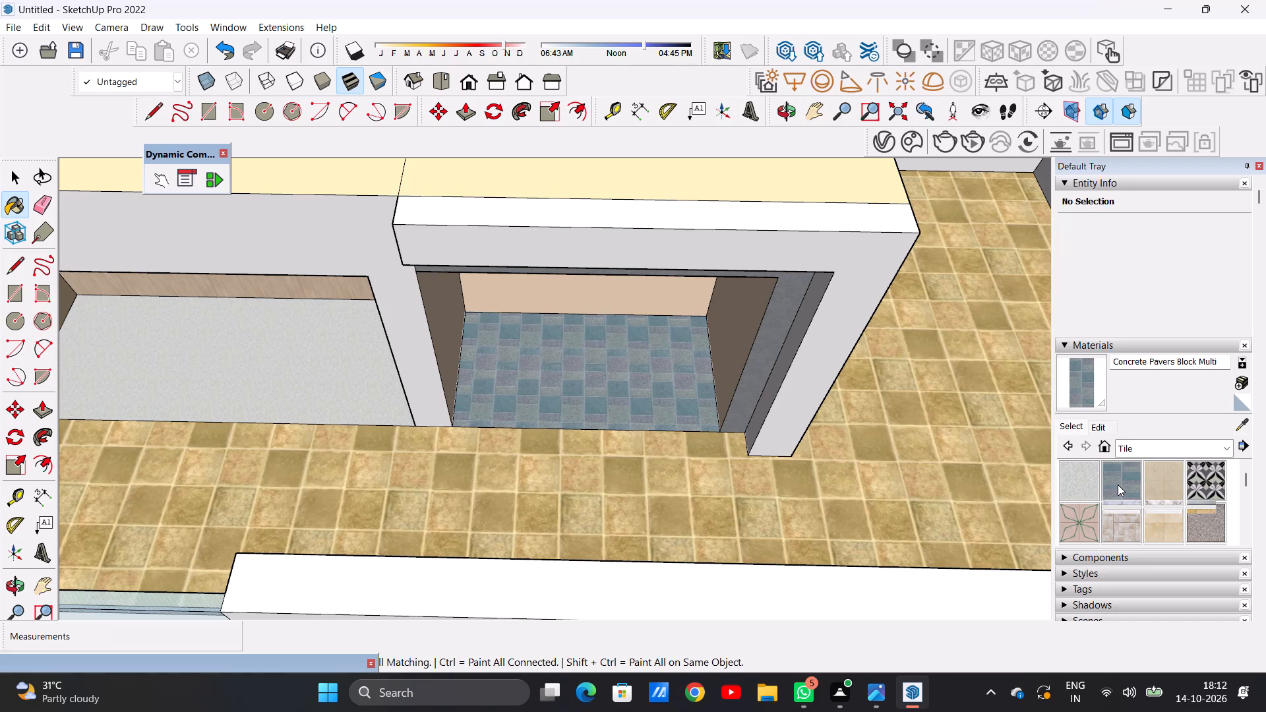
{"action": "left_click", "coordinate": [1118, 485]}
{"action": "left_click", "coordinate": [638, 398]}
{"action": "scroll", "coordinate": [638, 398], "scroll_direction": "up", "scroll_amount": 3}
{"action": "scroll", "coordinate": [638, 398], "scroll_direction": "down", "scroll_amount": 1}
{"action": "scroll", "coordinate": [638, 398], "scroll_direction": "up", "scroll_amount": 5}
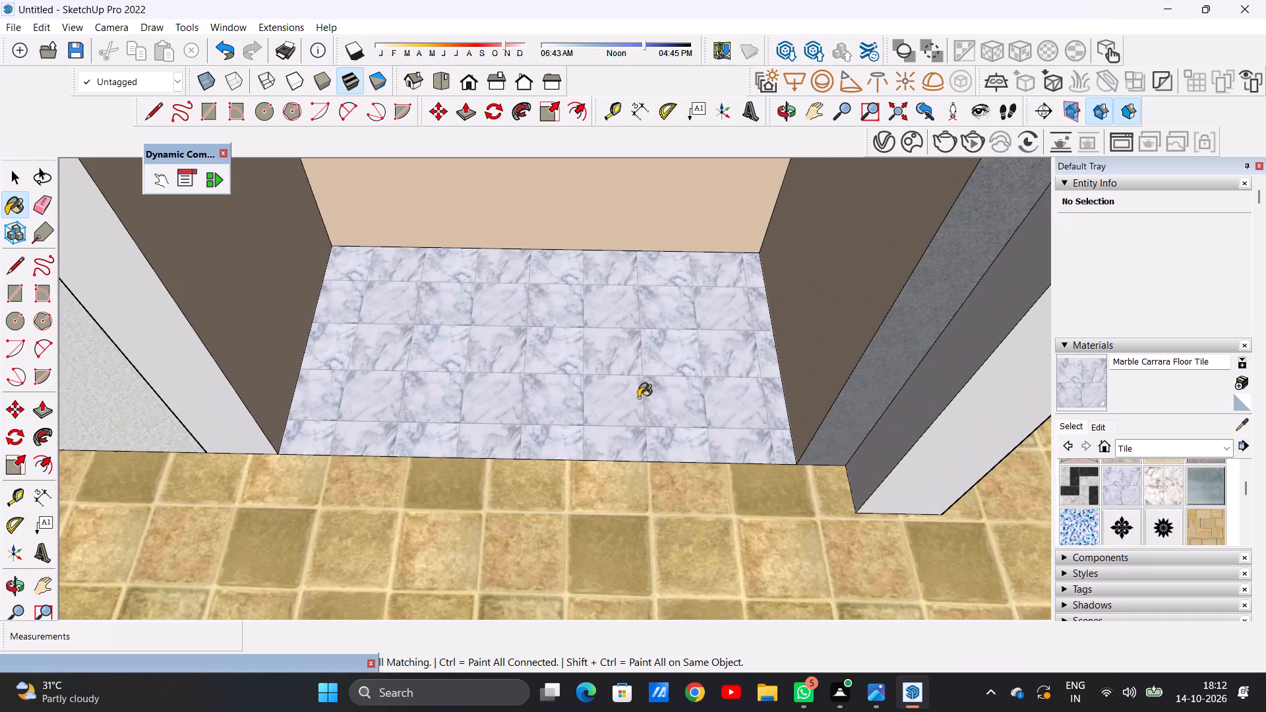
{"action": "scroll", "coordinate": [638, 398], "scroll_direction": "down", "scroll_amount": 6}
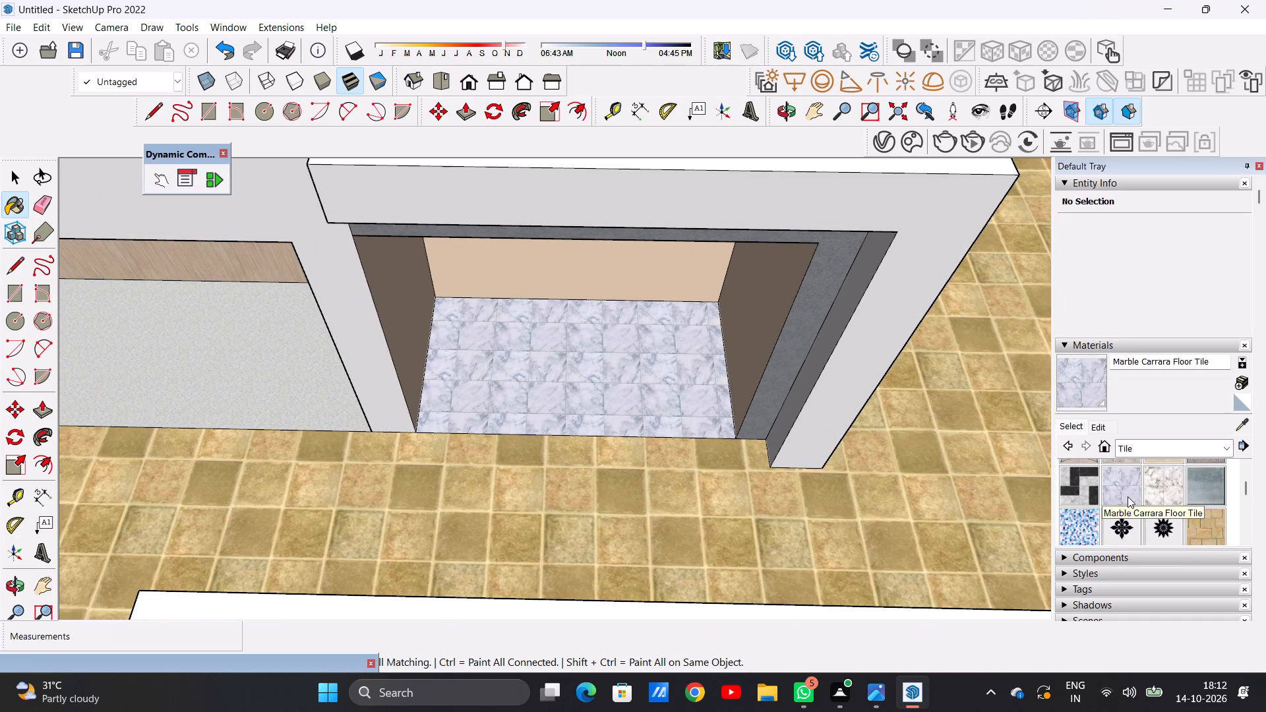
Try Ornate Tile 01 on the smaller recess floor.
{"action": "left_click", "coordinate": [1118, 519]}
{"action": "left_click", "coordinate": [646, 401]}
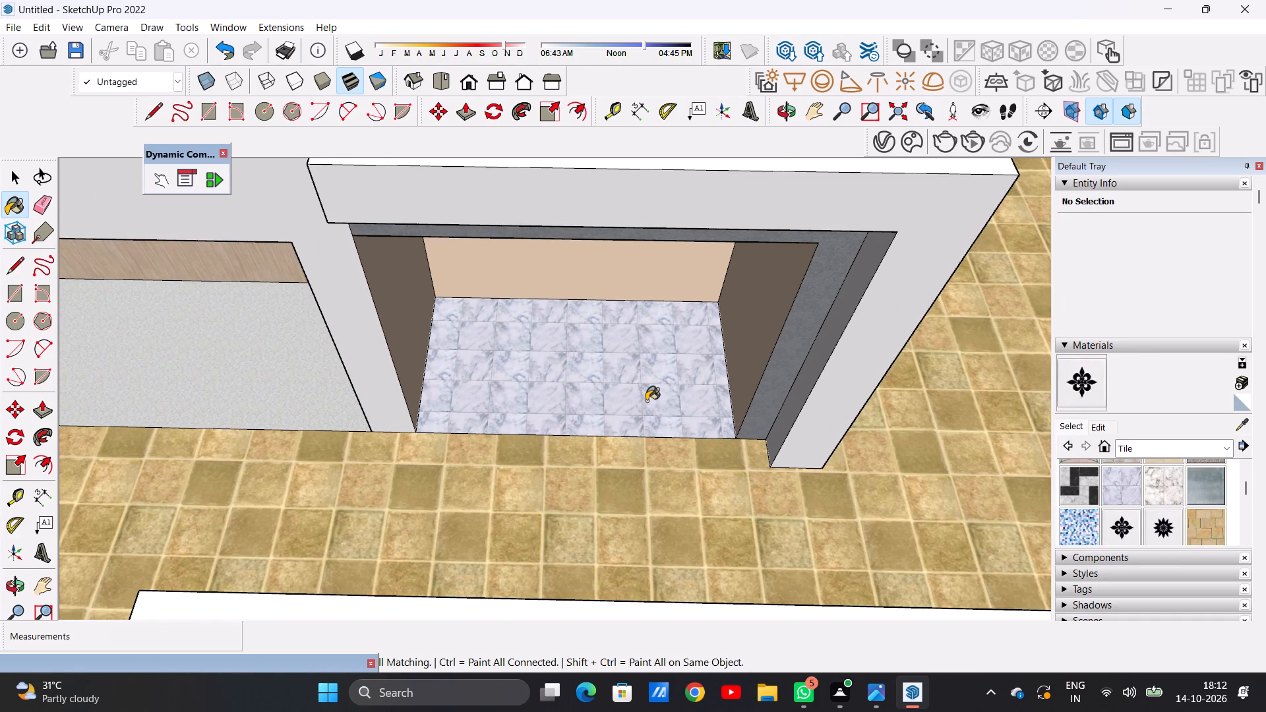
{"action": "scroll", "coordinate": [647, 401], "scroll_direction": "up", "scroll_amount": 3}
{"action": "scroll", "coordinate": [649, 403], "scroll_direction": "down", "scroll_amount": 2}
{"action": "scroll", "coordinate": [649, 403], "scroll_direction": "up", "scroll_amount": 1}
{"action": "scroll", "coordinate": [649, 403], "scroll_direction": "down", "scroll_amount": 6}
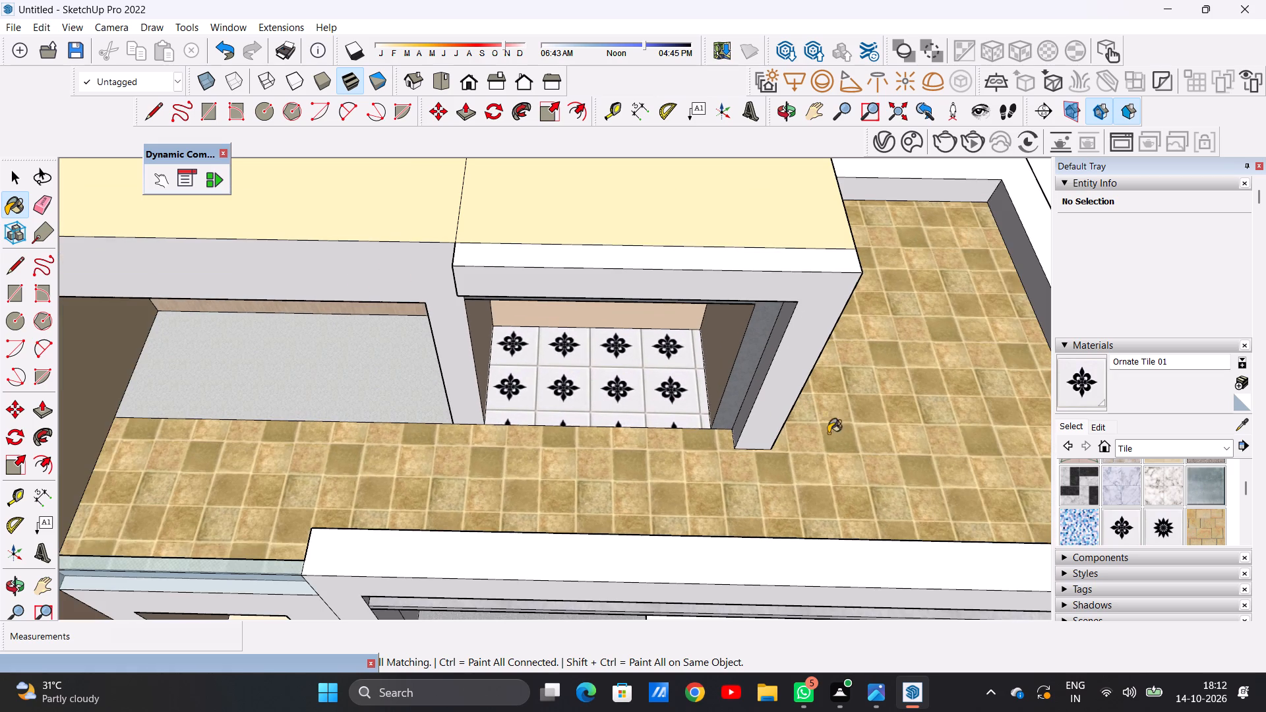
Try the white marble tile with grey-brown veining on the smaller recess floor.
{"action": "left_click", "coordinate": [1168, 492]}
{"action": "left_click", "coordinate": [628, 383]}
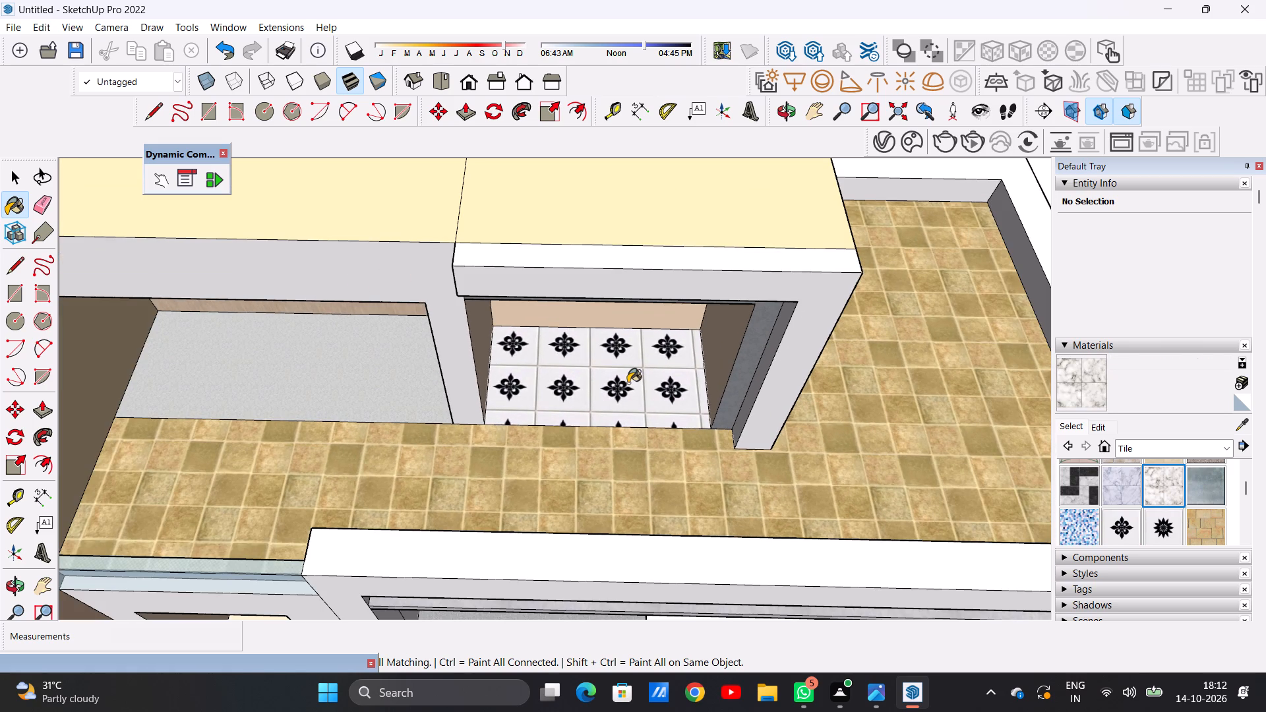
Paint the smaller recess floor with Marble Carrara Floor Tile and inspect the result.
{"action": "left_click", "coordinate": [1118, 485]}
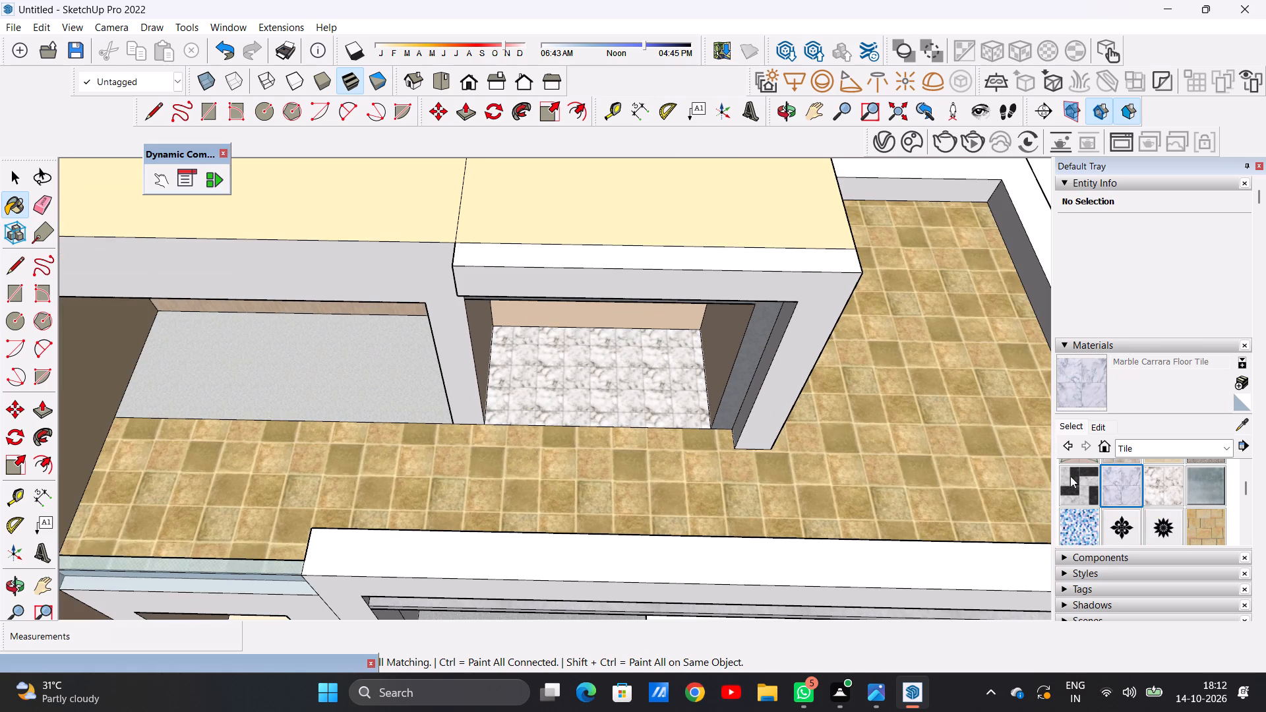
{"action": "left_click", "coordinate": [691, 392]}
{"action": "scroll", "coordinate": [631, 384], "scroll_direction": "up", "scroll_amount": 1}
{"action": "scroll", "coordinate": [631, 384], "scroll_direction": "down", "scroll_amount": 2}
{"action": "scroll", "coordinate": [631, 384], "scroll_direction": "up", "scroll_amount": 8}
{"action": "scroll", "coordinate": [690, 403], "scroll_direction": "down", "scroll_amount": 5}
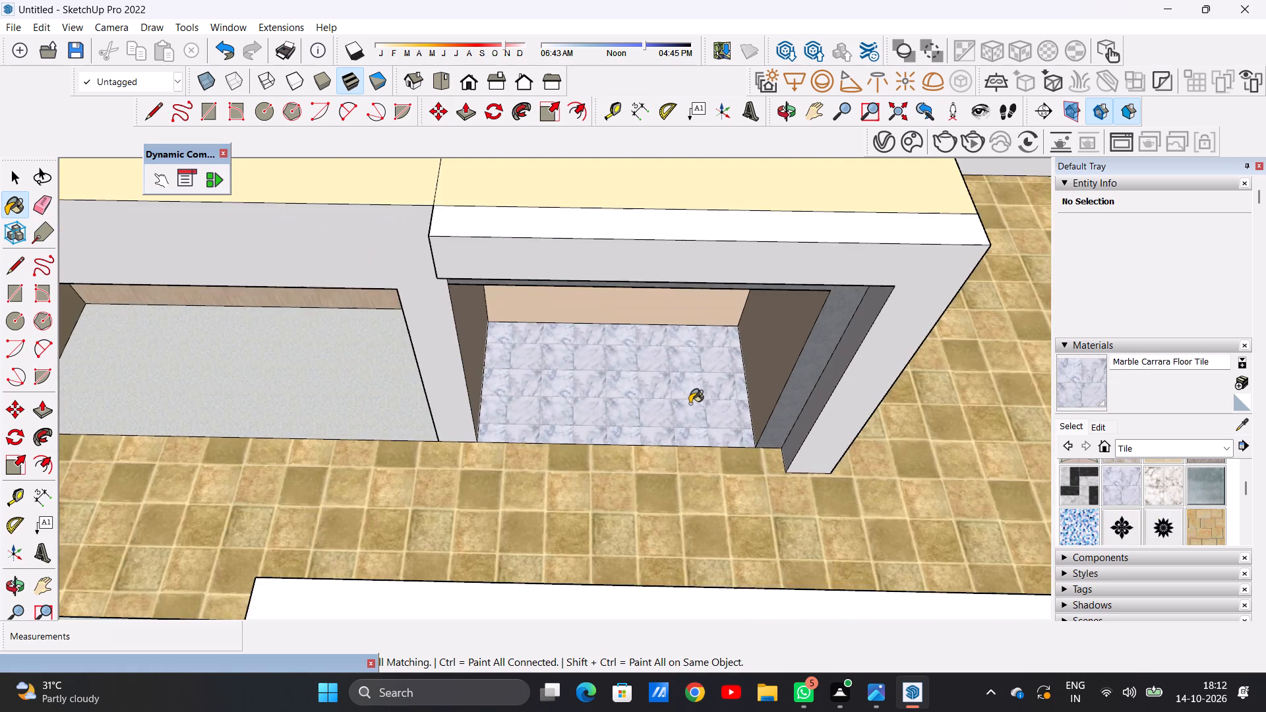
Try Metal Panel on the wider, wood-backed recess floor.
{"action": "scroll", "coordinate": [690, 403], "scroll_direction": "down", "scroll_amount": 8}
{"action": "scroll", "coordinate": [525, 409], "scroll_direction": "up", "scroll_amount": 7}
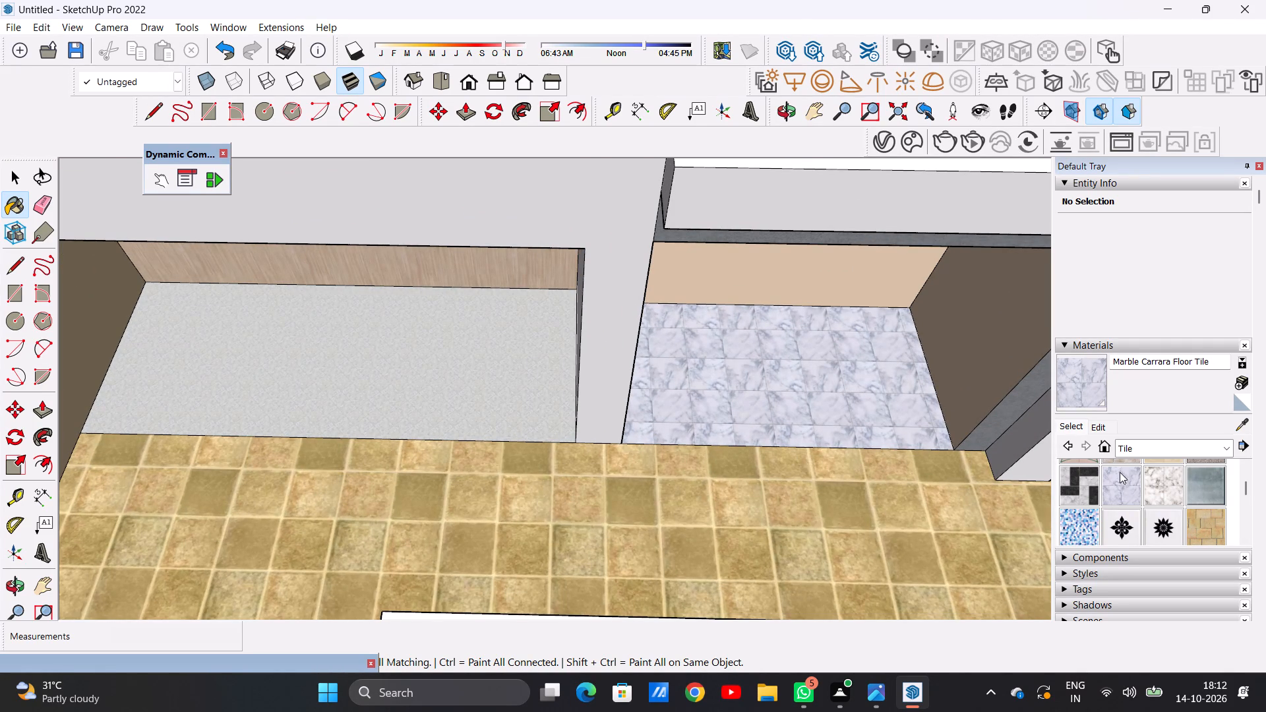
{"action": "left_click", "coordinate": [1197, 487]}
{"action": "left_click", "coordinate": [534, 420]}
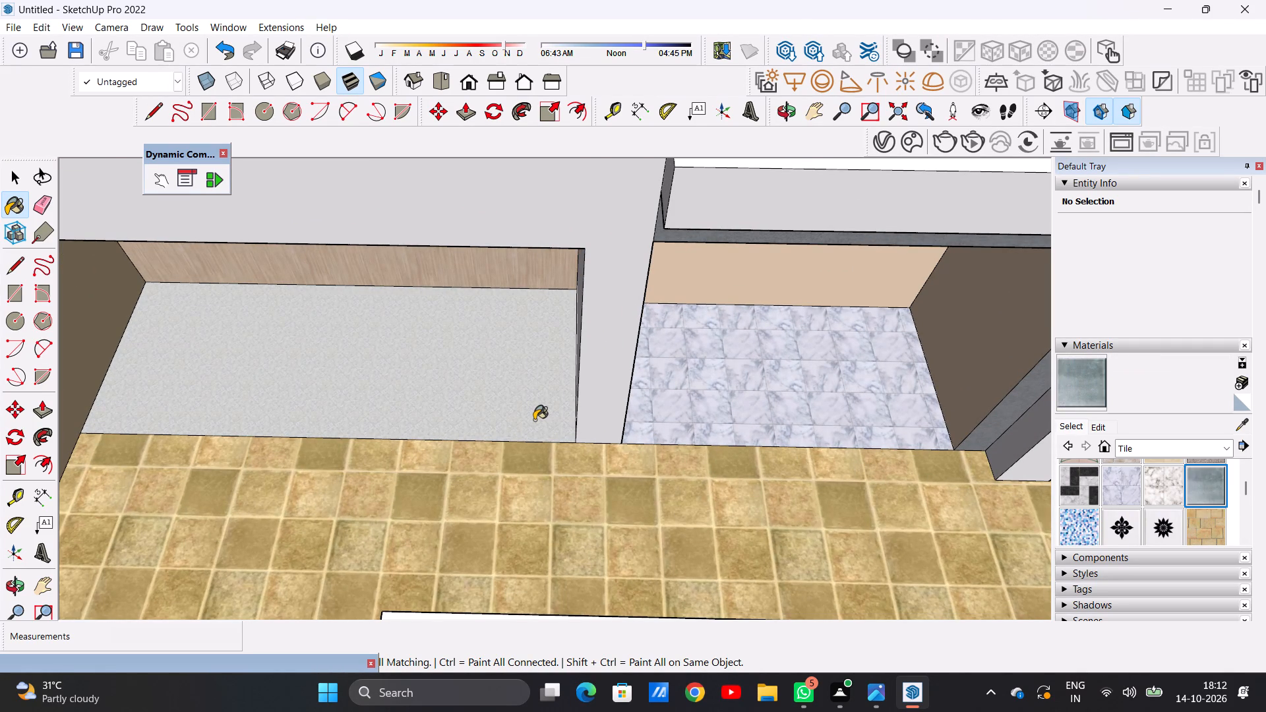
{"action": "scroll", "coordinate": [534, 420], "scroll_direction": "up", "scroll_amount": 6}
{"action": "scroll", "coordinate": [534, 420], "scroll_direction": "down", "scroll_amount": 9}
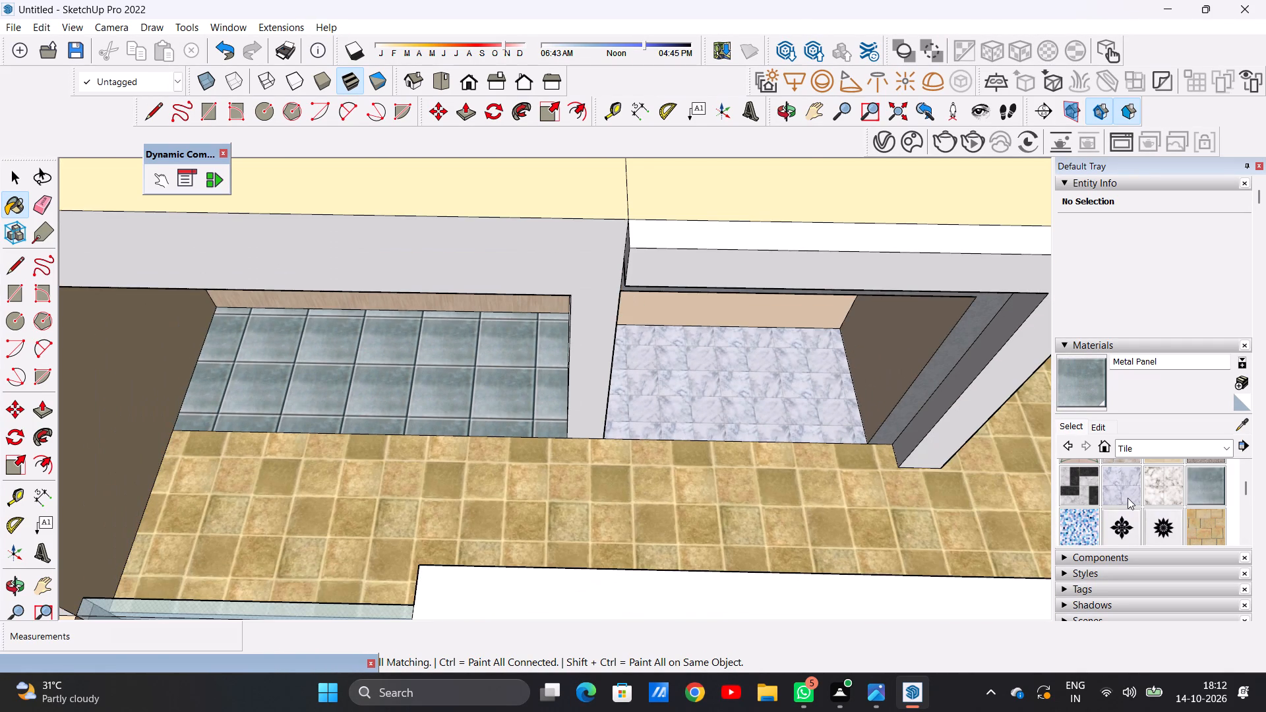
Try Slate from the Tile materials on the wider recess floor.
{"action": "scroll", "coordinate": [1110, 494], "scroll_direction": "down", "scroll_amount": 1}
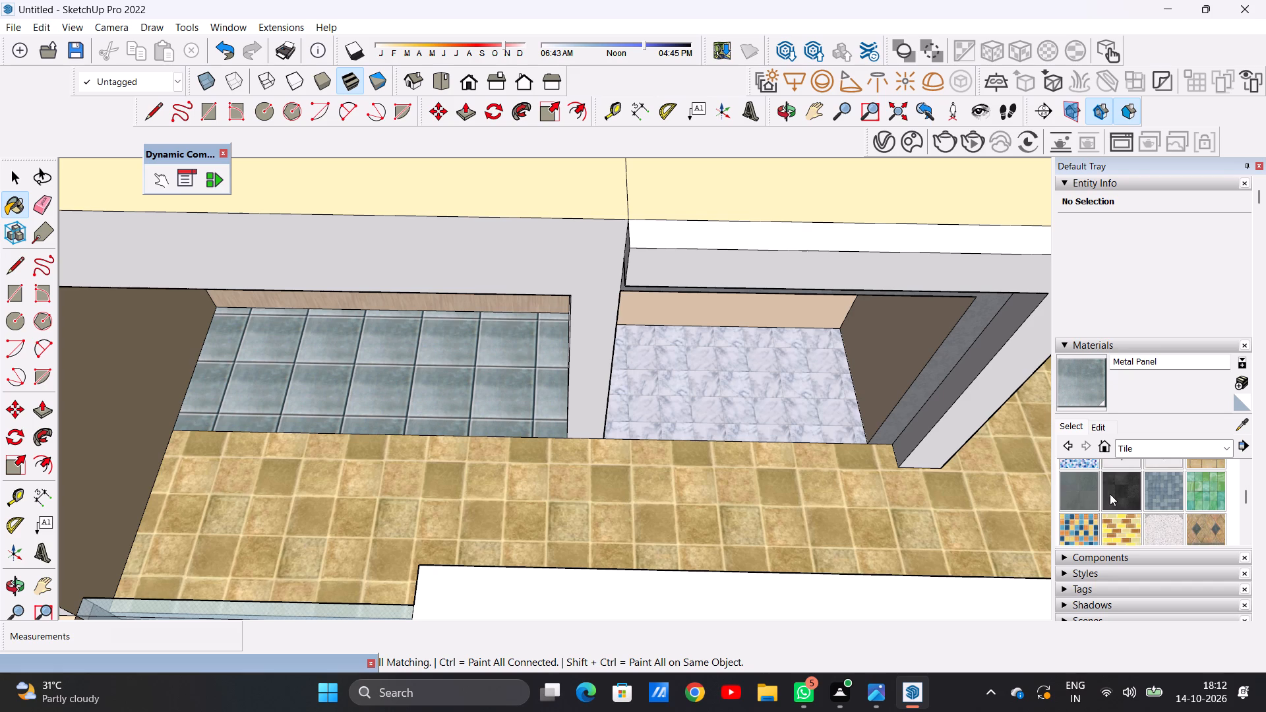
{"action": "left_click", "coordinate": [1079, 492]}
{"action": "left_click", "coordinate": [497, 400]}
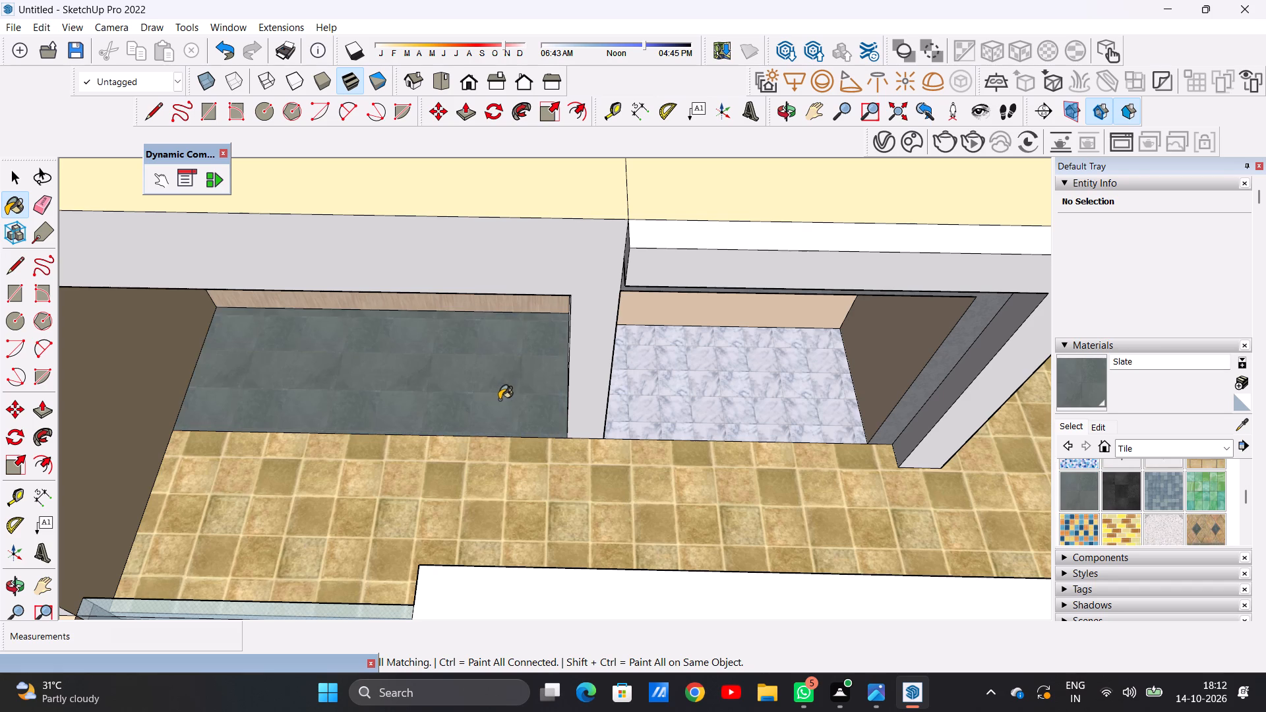
Examine the slate floor's tile joints and its look beside the marble recess and limestone terrace.
{"action": "scroll", "coordinate": [526, 402], "scroll_direction": "up", "scroll_amount": 19}
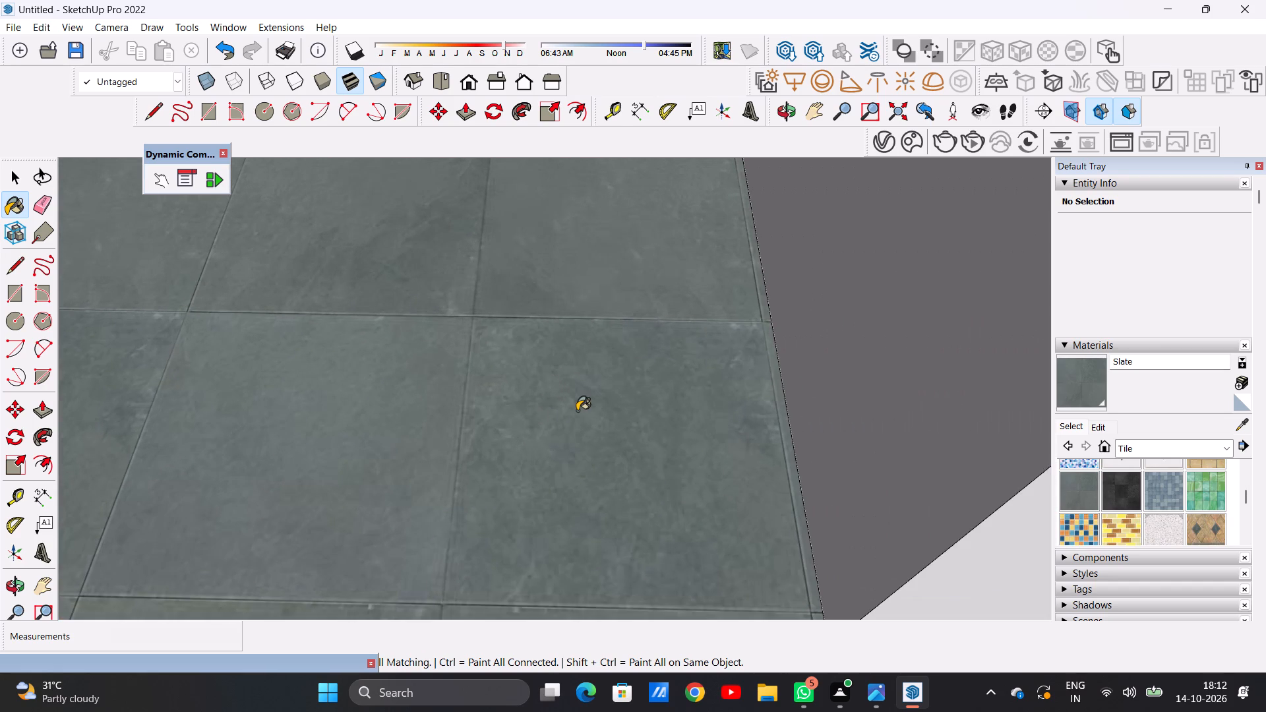
{"action": "scroll", "coordinate": [577, 411], "scroll_direction": "down", "scroll_amount": 2}
{"action": "scroll", "coordinate": [577, 411], "scroll_direction": "up", "scroll_amount": 1}
{"action": "scroll", "coordinate": [577, 411], "scroll_direction": "down", "scroll_amount": 12}
{"action": "scroll", "coordinate": [567, 408], "scroll_direction": "up", "scroll_amount": 5}
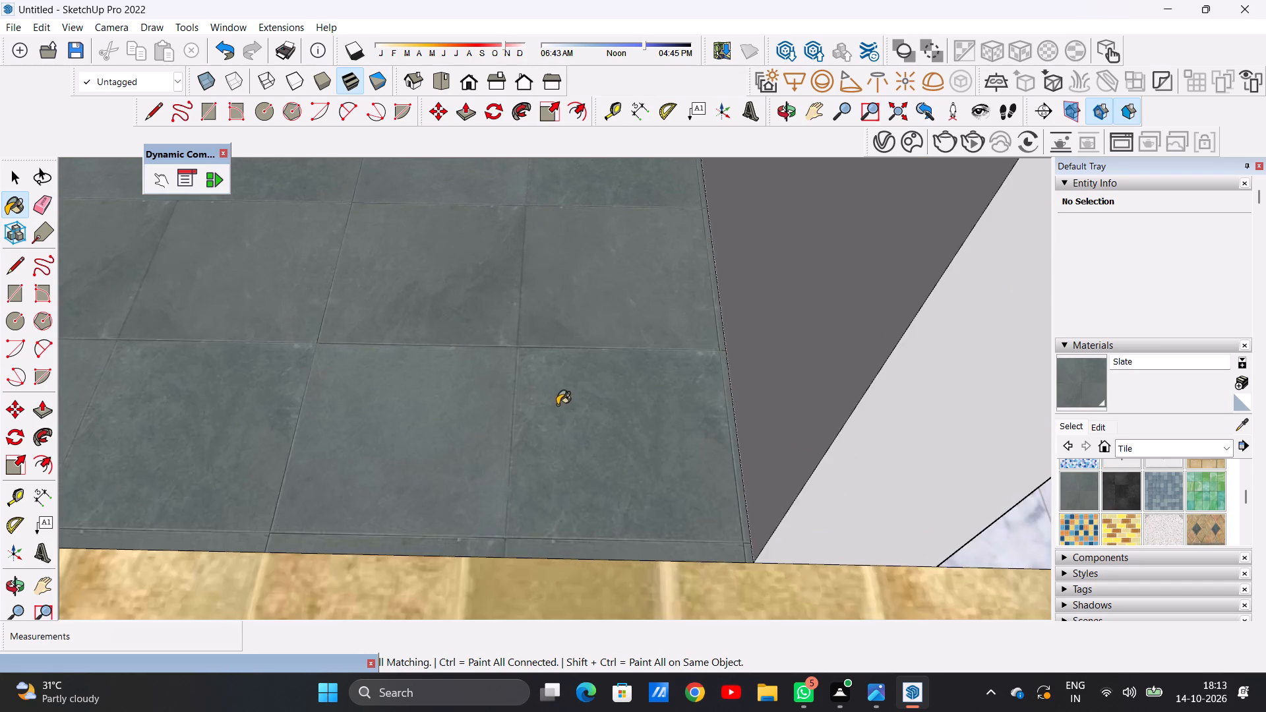
{"action": "scroll", "coordinate": [557, 405], "scroll_direction": "up", "scroll_amount": 6}
{"action": "scroll", "coordinate": [550, 394], "scroll_direction": "down", "scroll_amount": 18}
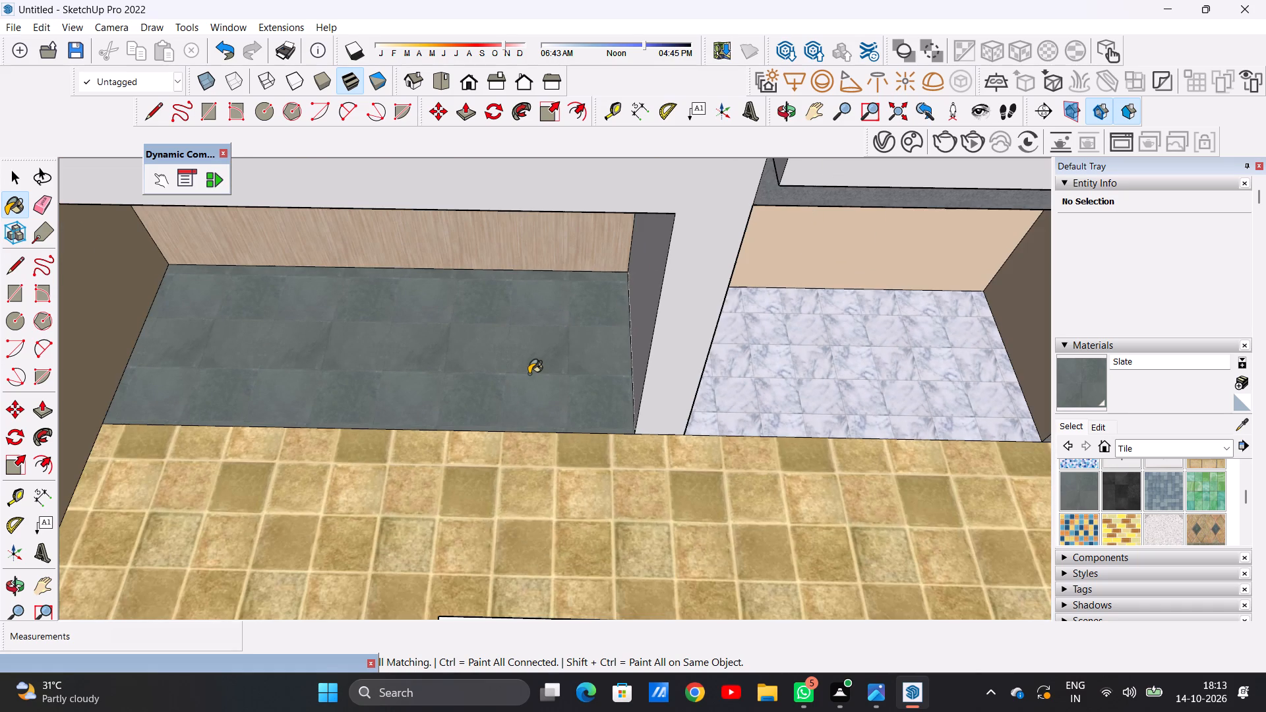
{"action": "scroll", "coordinate": [613, 368], "scroll_direction": "up", "scroll_amount": 5}
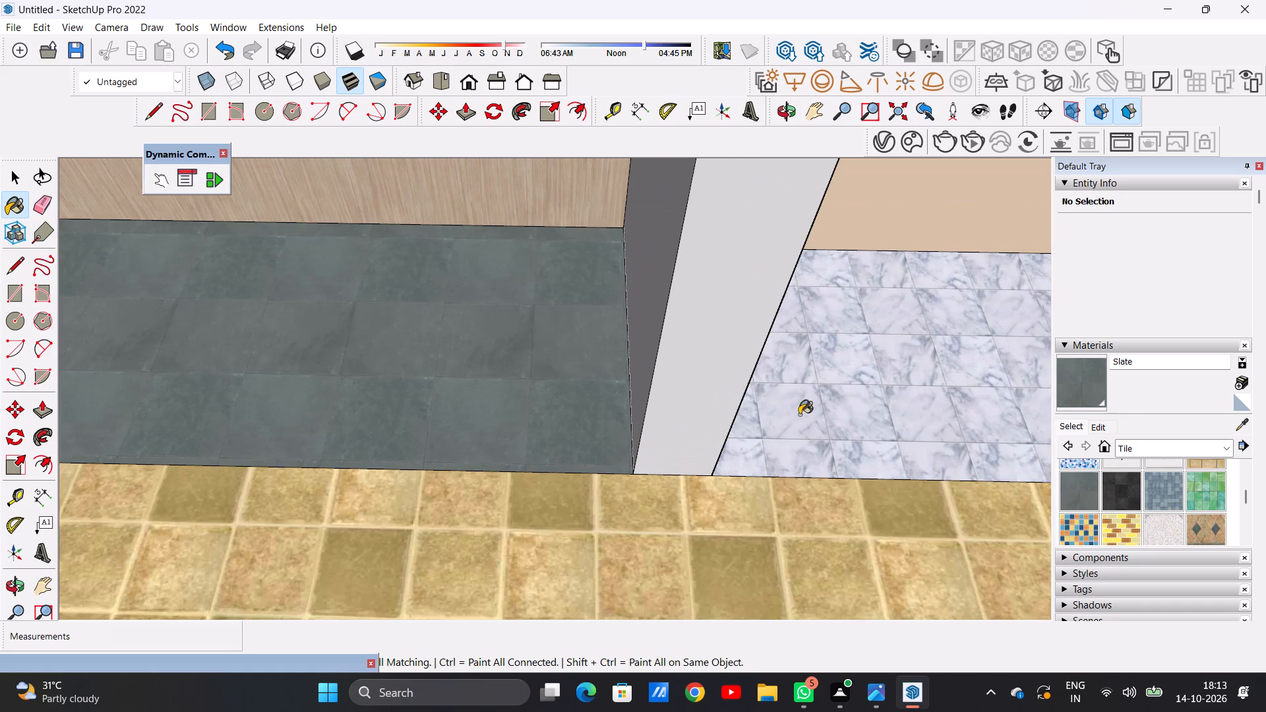
{"action": "middle_click_drag", "start_coordinate": [606, 370], "coordinate": [565, 357]}
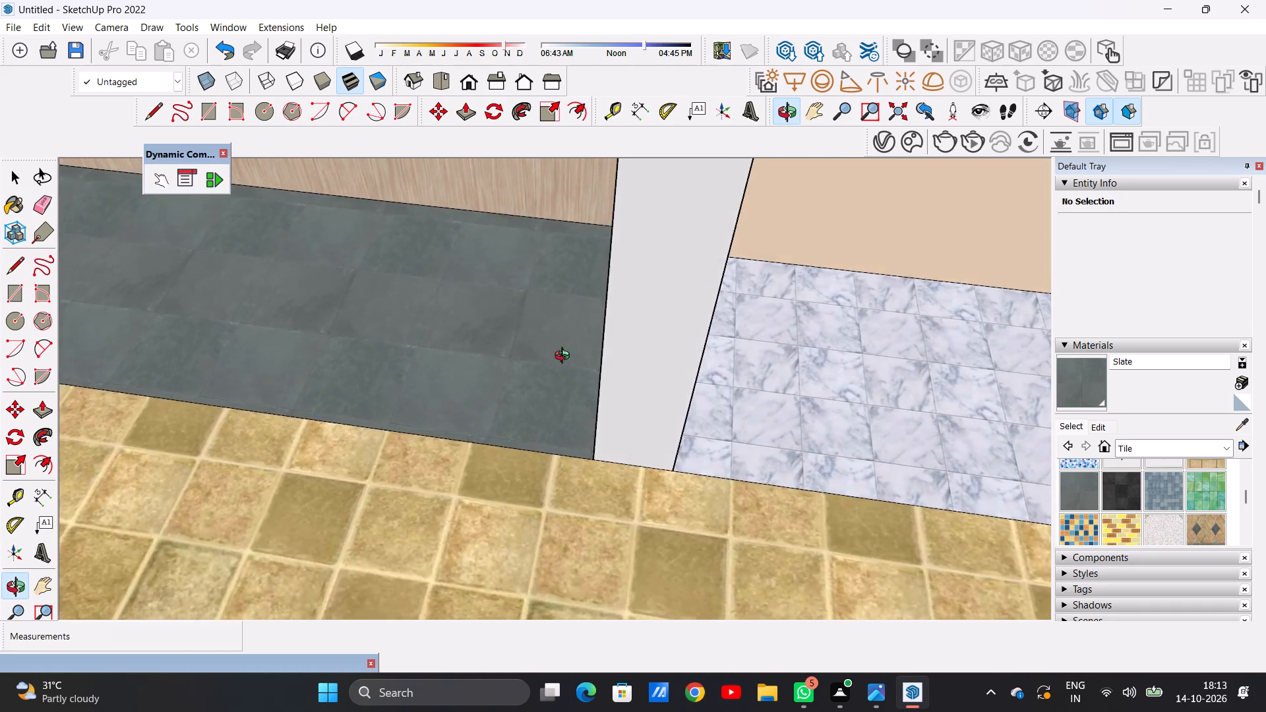
{"action": "middle_click_drag", "start_coordinate": [565, 357], "coordinate": [600, 380]}
{"action": "scroll", "coordinate": [600, 380], "scroll_direction": "down", "scroll_amount": 6}
{"action": "scroll", "coordinate": [600, 380], "scroll_direction": "up", "scroll_amount": 1}
{"action": "scroll", "coordinate": [600, 380], "scroll_direction": "down", "scroll_amount": 4}
{"action": "scroll", "coordinate": [560, 380], "scroll_direction": "up", "scroll_amount": 3}
{"action": "scroll", "coordinate": [560, 380], "scroll_direction": "down", "scroll_amount": 2}
{"action": "scroll", "coordinate": [560, 380], "scroll_direction": "up", "scroll_amount": 1}
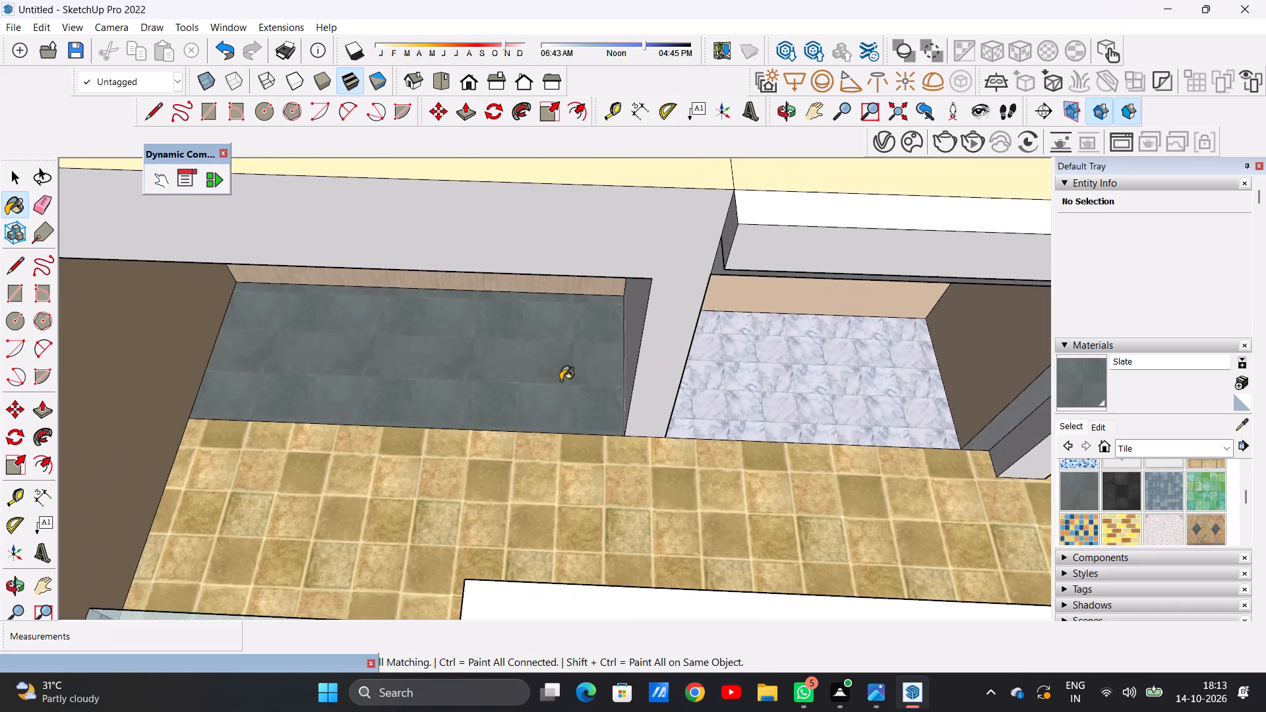
{"action": "scroll", "coordinate": [560, 380], "scroll_direction": "up", "scroll_amount": 8}
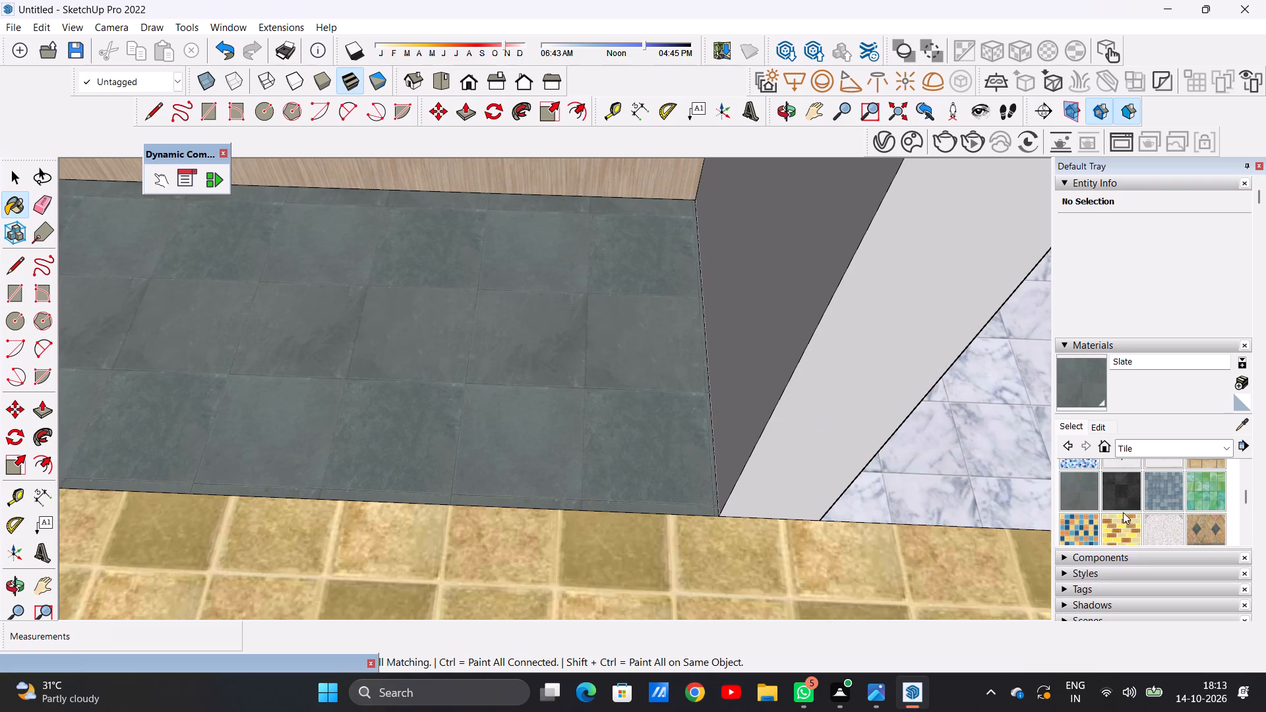
Paint the wider recess floor with White Square Tile and inspect its grid scale.
{"action": "scroll", "coordinate": [1136, 494], "scroll_direction": "down", "scroll_amount": 2}
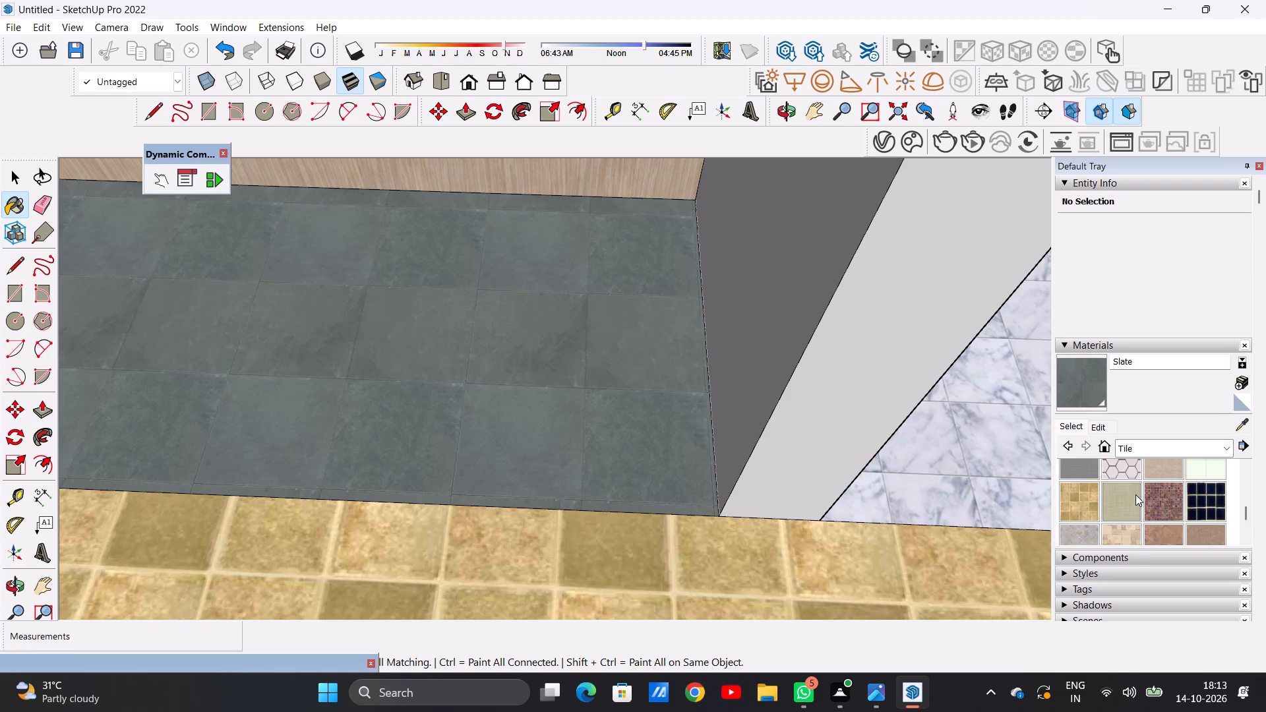
{"action": "scroll", "coordinate": [1135, 494], "scroll_direction": "down", "scroll_amount": 1}
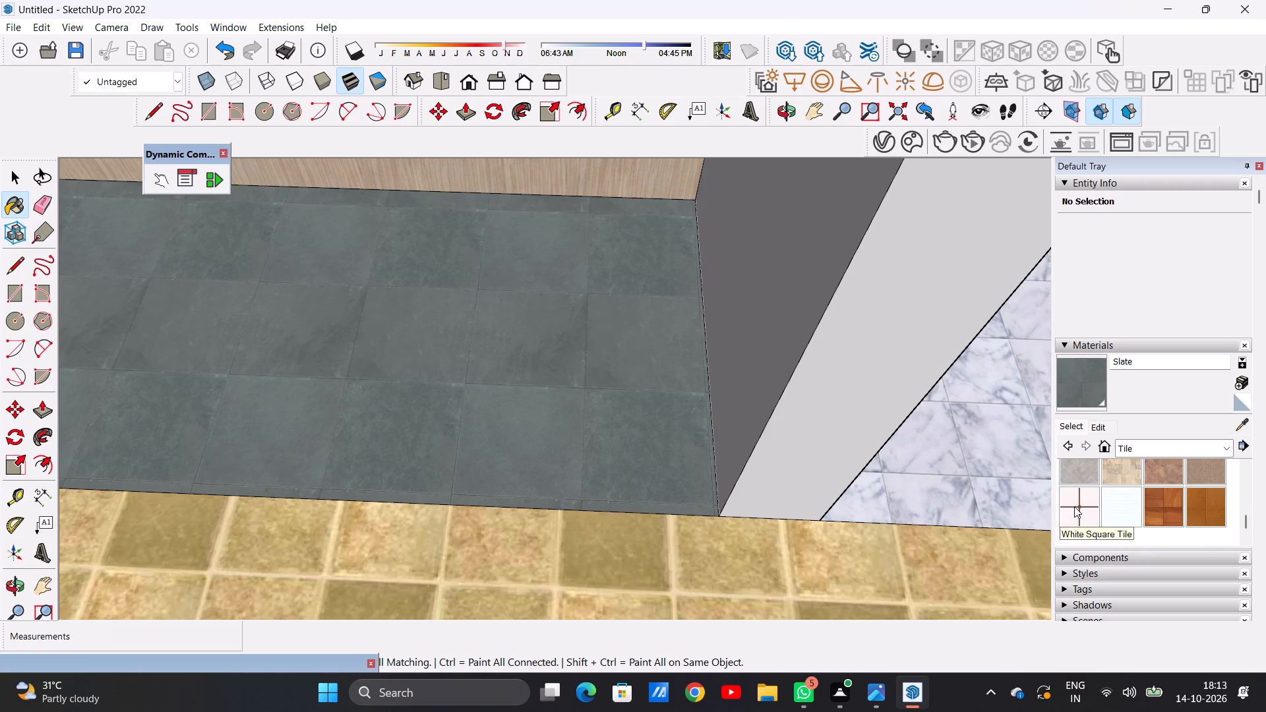
{"action": "left_click", "coordinate": [1075, 506]}
{"action": "left_click", "coordinate": [584, 492]}
{"action": "scroll", "coordinate": [593, 479], "scroll_direction": "up", "scroll_amount": 6}
{"action": "scroll", "coordinate": [622, 479], "scroll_direction": "down", "scroll_amount": 3}
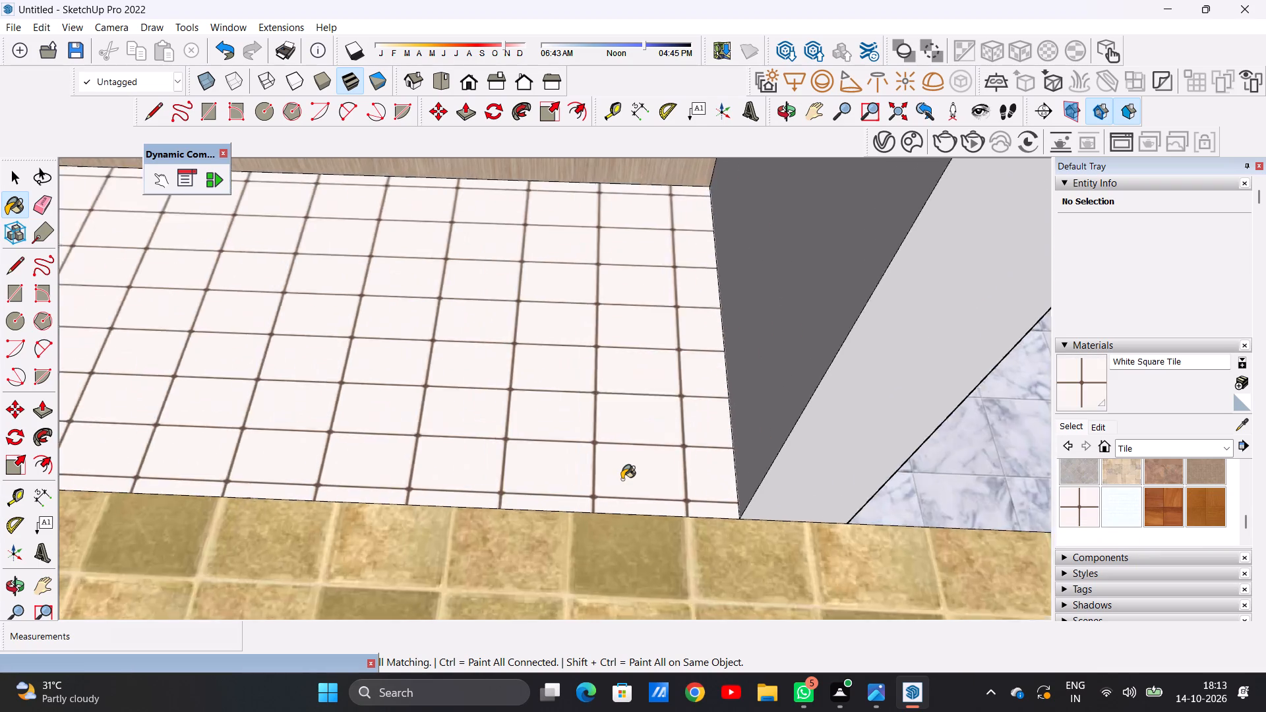
{"action": "scroll", "coordinate": [622, 479], "scroll_direction": "down", "scroll_amount": 9}
{"action": "scroll", "coordinate": [1116, 491], "scroll_direction": "down", "scroll_amount": 1}
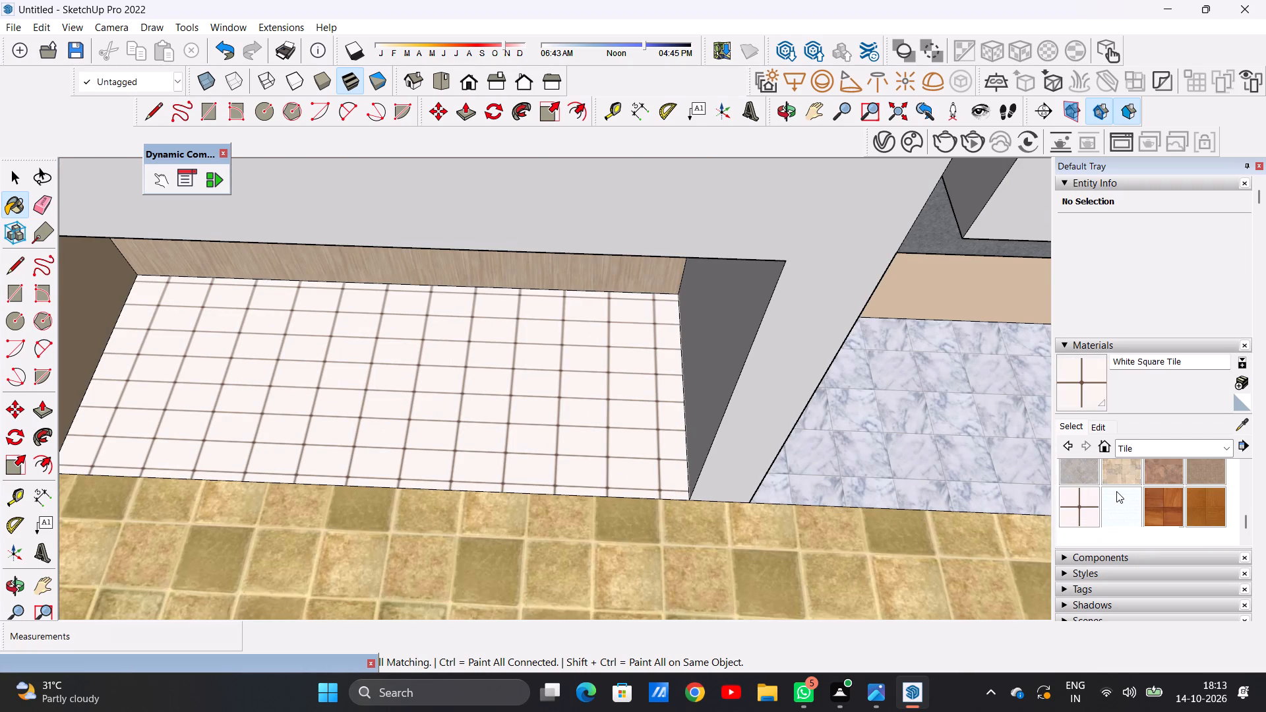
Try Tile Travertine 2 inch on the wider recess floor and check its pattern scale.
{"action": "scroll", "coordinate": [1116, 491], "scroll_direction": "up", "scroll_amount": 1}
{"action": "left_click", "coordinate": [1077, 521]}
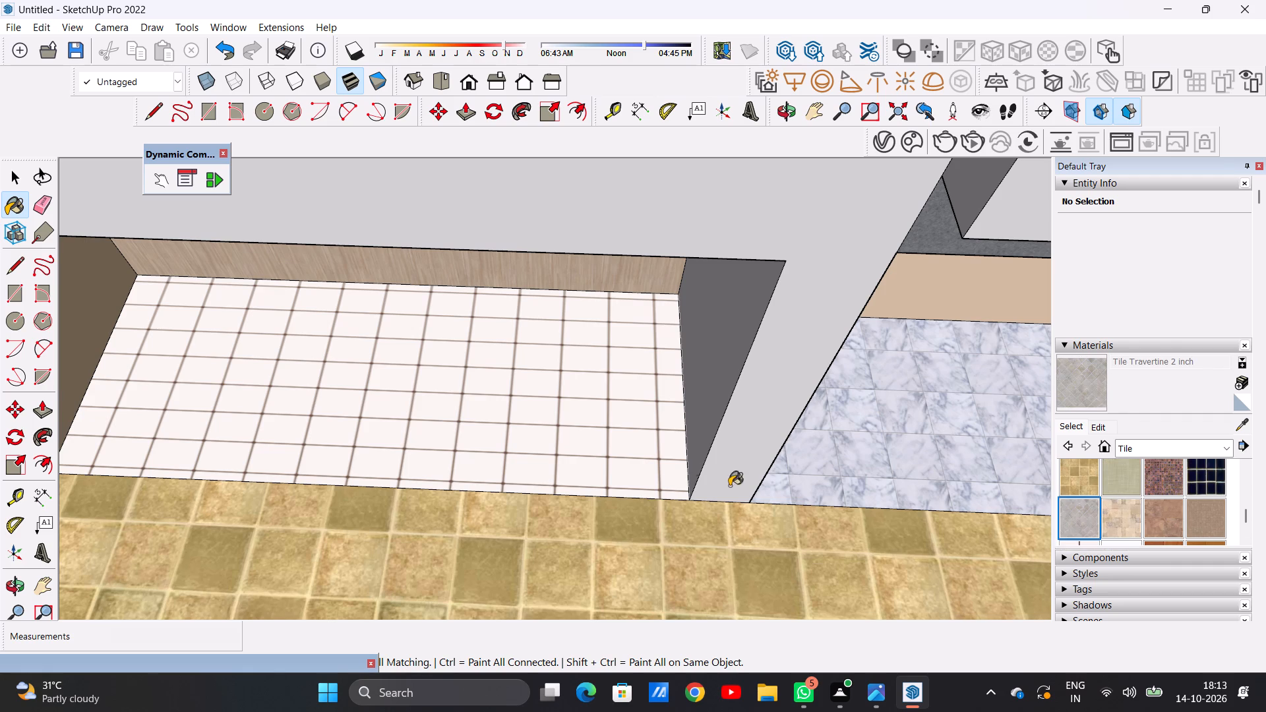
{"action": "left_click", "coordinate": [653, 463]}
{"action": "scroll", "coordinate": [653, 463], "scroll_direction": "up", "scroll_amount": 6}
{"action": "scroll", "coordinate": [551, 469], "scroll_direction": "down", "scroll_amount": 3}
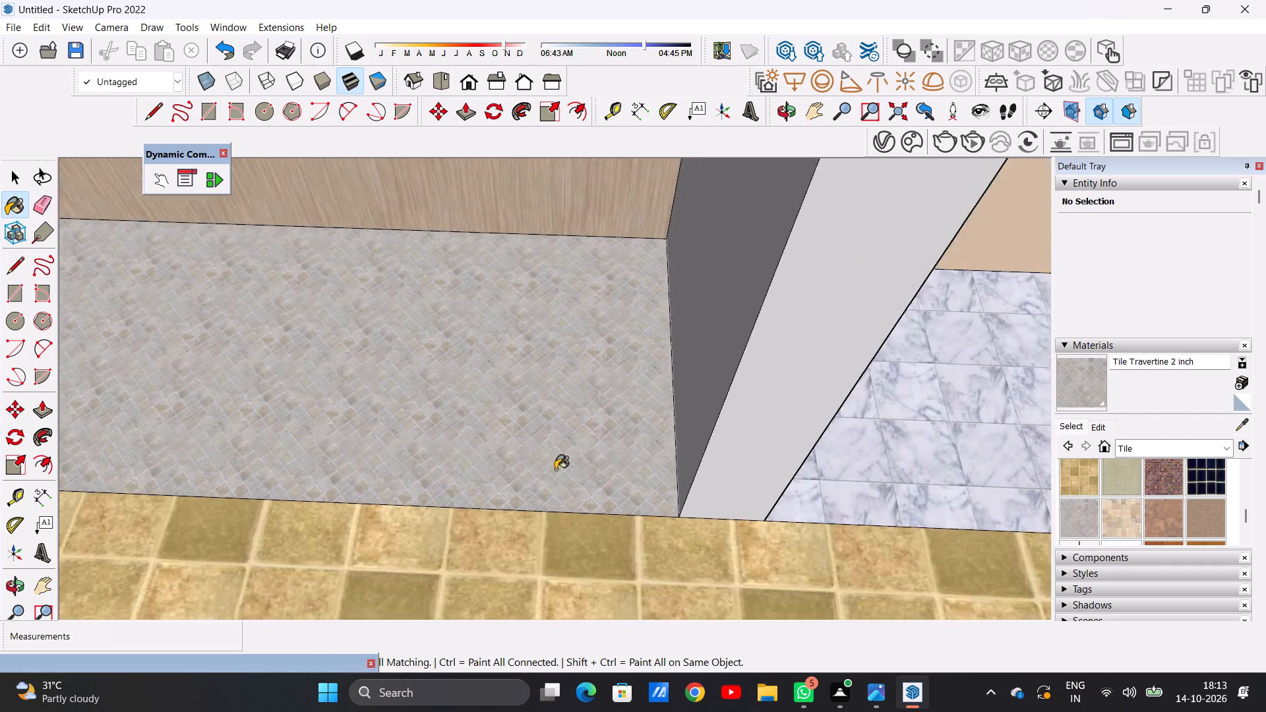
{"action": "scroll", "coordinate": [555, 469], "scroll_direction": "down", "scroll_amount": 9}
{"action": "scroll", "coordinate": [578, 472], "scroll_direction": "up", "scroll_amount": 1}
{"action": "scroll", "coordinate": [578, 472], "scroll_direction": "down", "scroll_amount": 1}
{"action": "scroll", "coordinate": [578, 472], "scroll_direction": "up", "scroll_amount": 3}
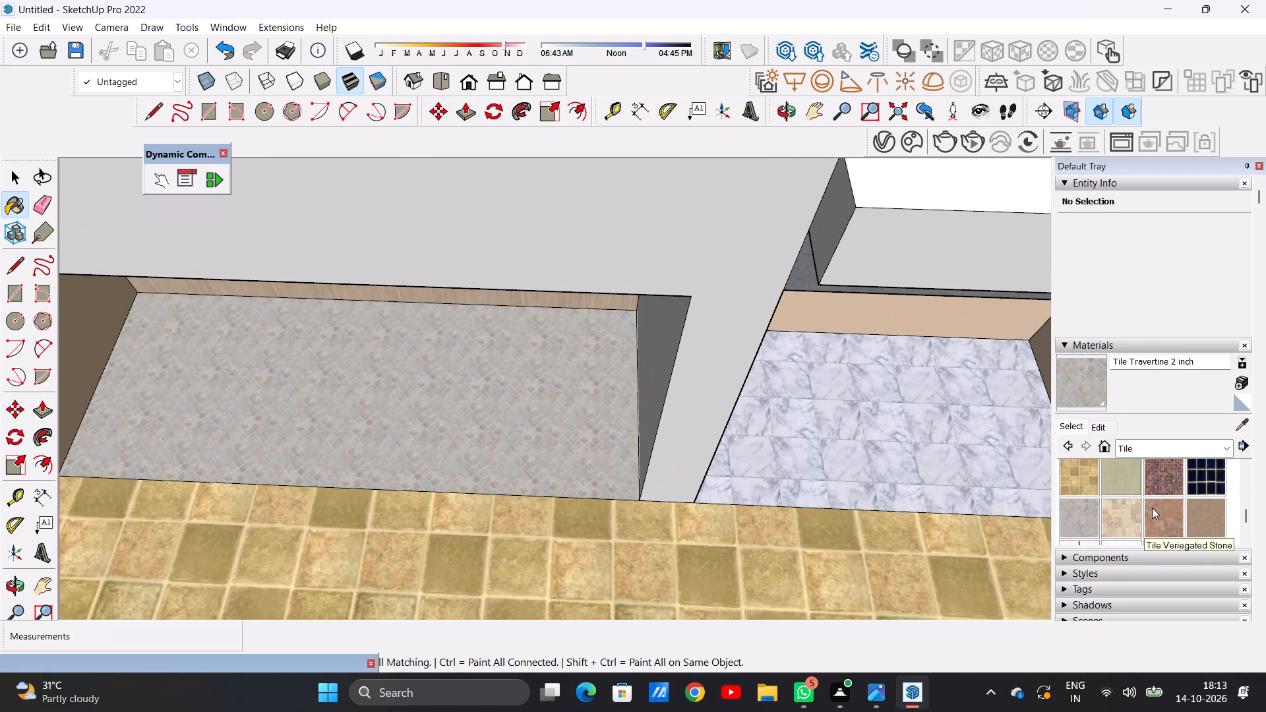
Paint the wider recess floor with Field Square Tile and check it against the marble recess and terrace.
{"action": "scroll", "coordinate": [1152, 508], "scroll_direction": "up", "scroll_amount": 4}
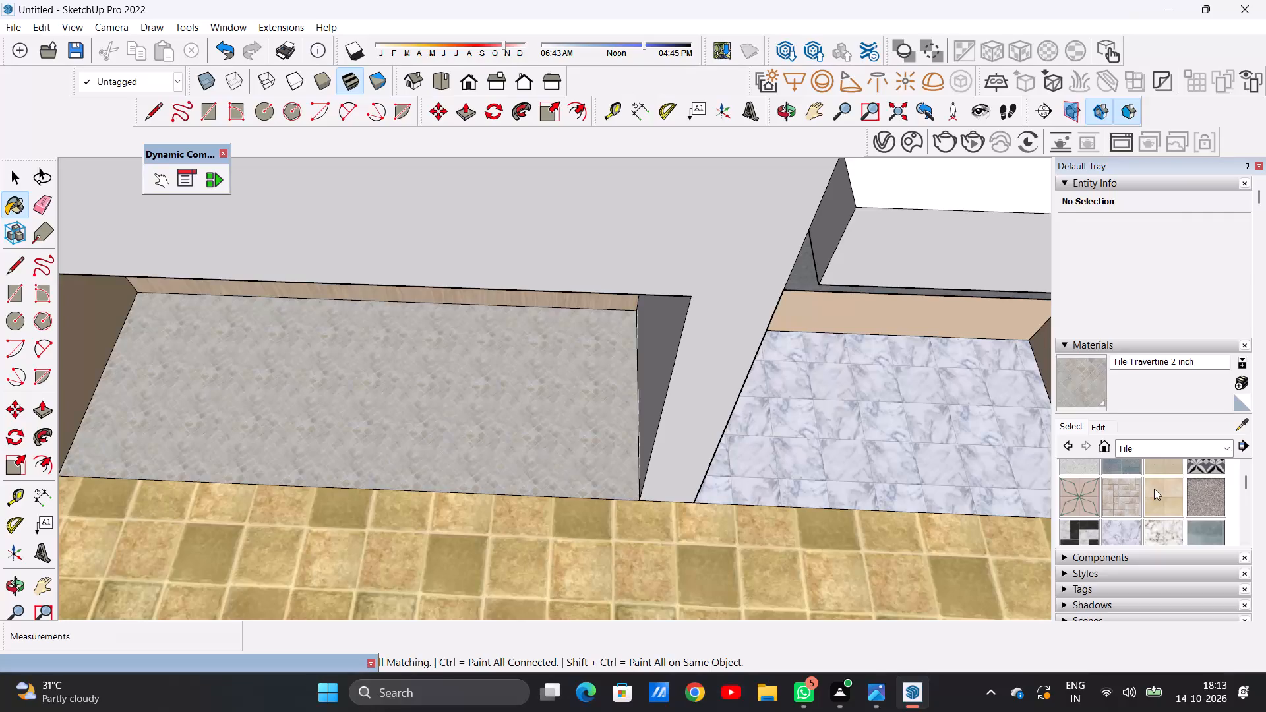
{"action": "left_click", "coordinate": [1154, 489]}
{"action": "left_click", "coordinate": [481, 435]}
{"action": "scroll", "coordinate": [527, 448], "scroll_direction": "up", "scroll_amount": 6}
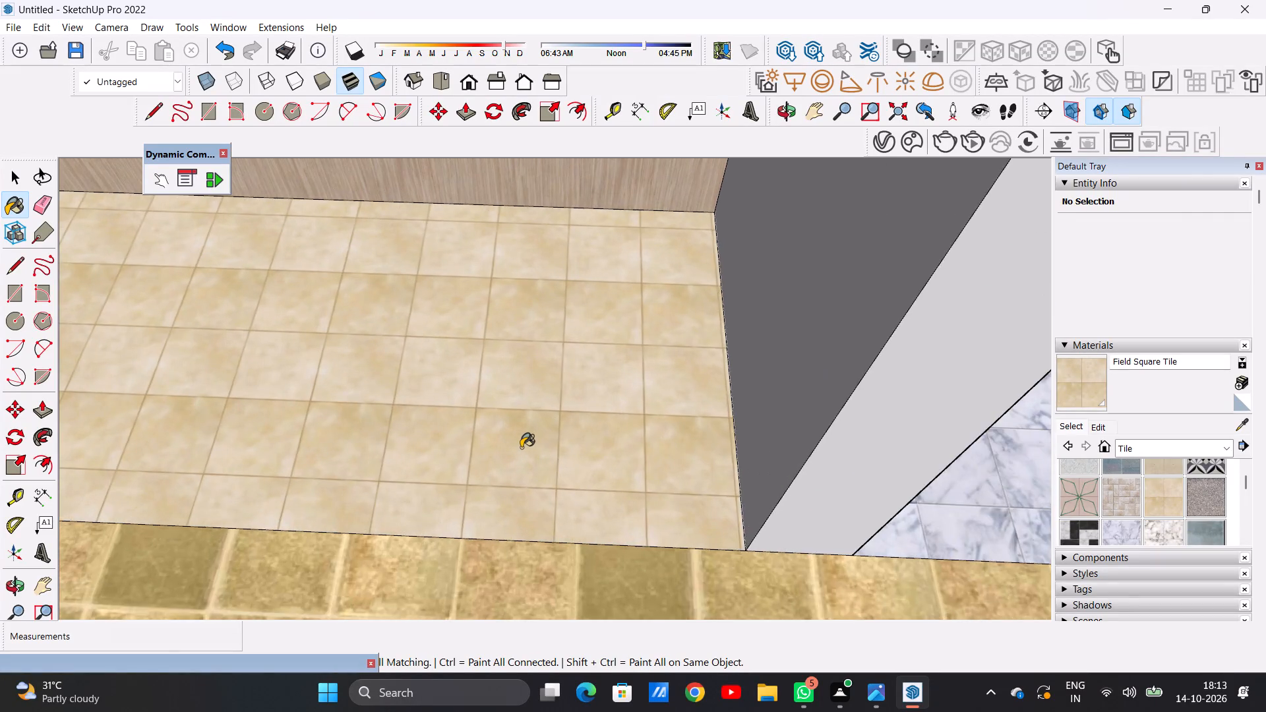
{"action": "scroll", "coordinate": [521, 448], "scroll_direction": "down", "scroll_amount": 15}
{"action": "scroll", "coordinate": [464, 430], "scroll_direction": "down", "scroll_amount": 1}
{"action": "scroll", "coordinate": [464, 430], "scroll_direction": "up", "scroll_amount": 5}
{"action": "scroll", "coordinate": [277, 547], "scroll_direction": "down", "scroll_amount": 4}
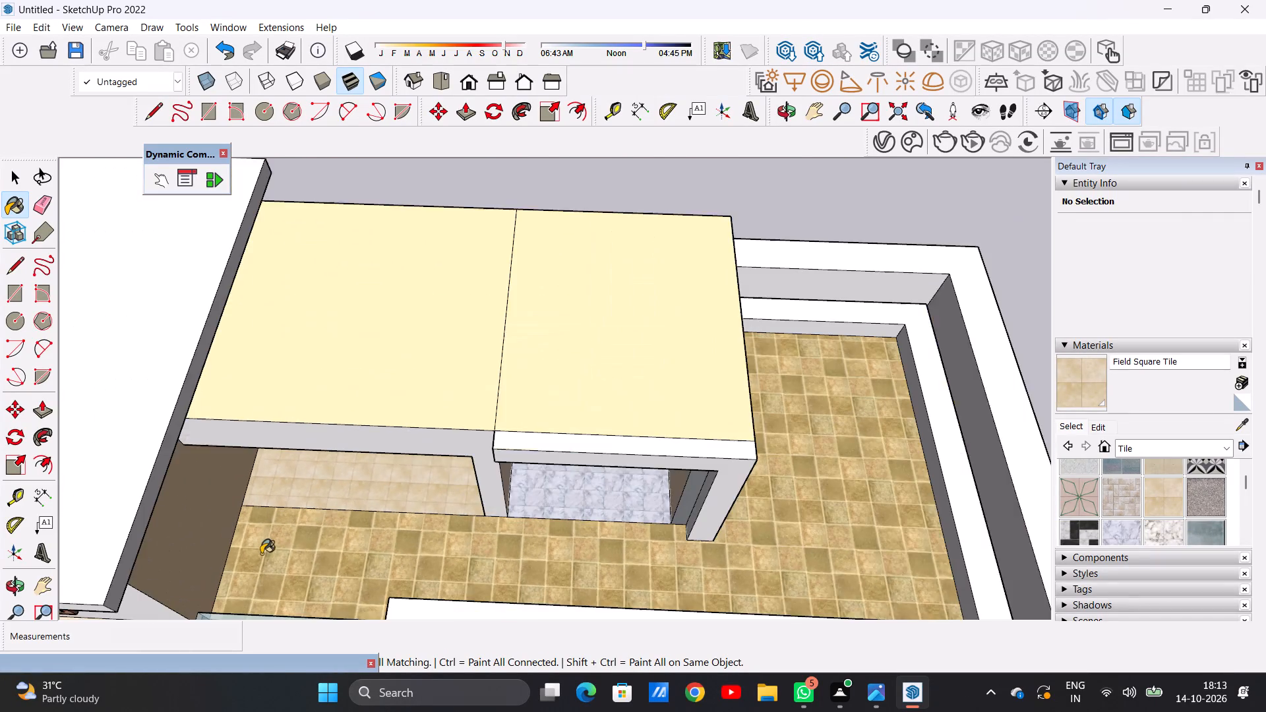
{"action": "scroll", "coordinate": [261, 554], "scroll_direction": "down", "scroll_amount": 3}
{"action": "scroll", "coordinate": [300, 554], "scroll_direction": "up", "scroll_amount": 1}
{"action": "middle_click_drag", "start_coordinate": [352, 578], "coordinate": [395, 431]}
{"action": "scroll", "coordinate": [413, 510], "scroll_direction": "up", "scroll_amount": 4}
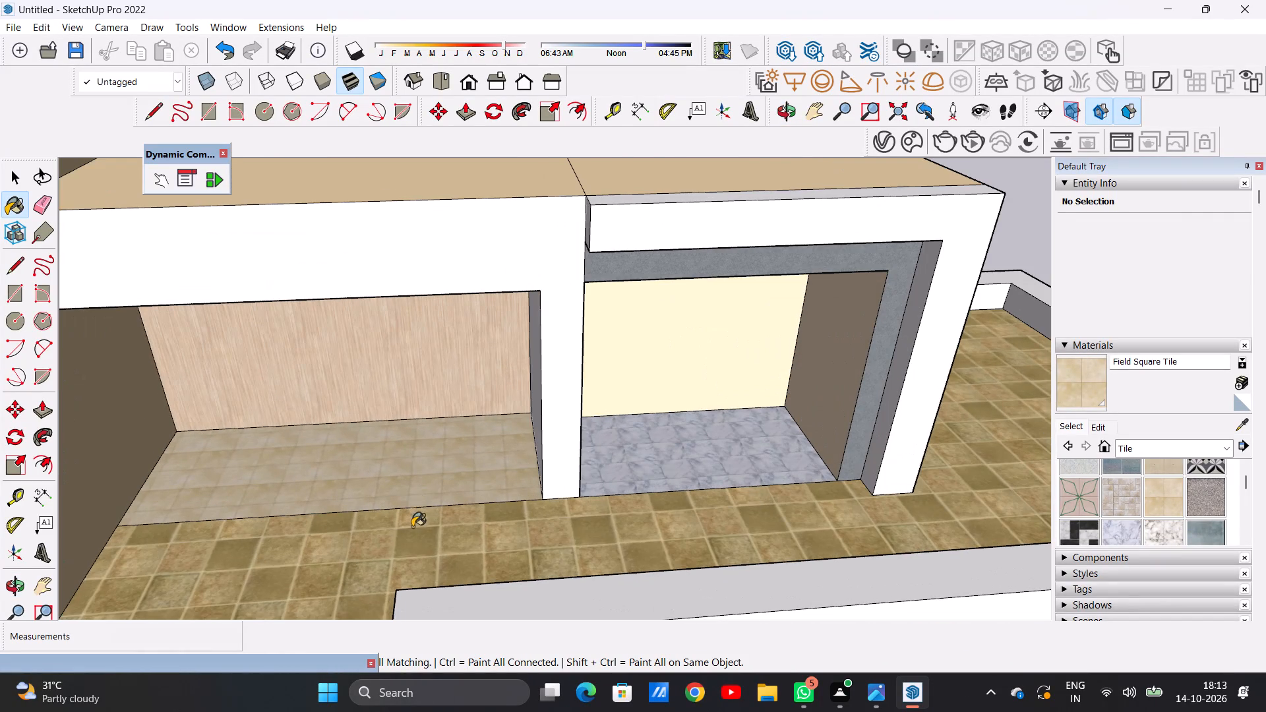
{"action": "middle_click_drag", "start_coordinate": [414, 465], "coordinate": [431, 414]}
{"action": "scroll", "coordinate": [431, 426], "scroll_direction": "down", "scroll_amount": 9}
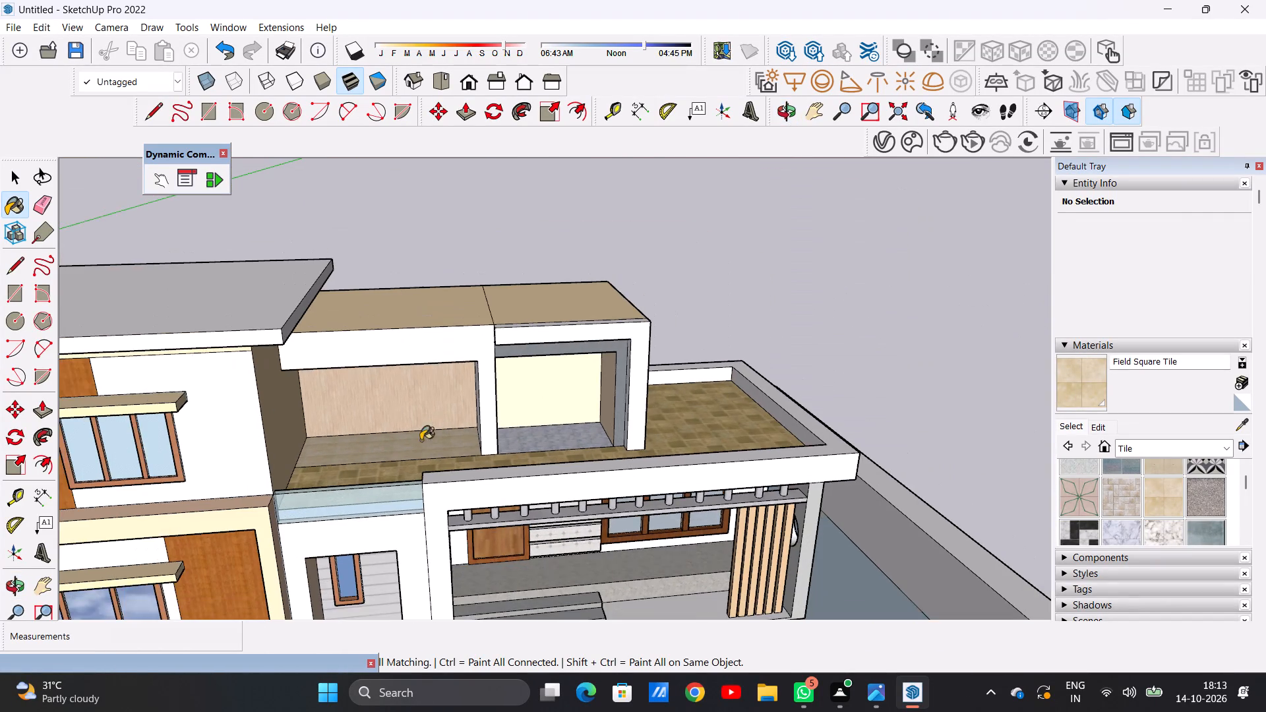
Paint the wider recess's inner side wall, beside the marble-floored recess, with 0012_Bisque from Colors-Named.
{"action": "middle_click_drag", "start_coordinate": [407, 458], "coordinate": [506, 342]}
{"action": "scroll", "coordinate": [493, 396], "scroll_direction": "up", "scroll_amount": 11}
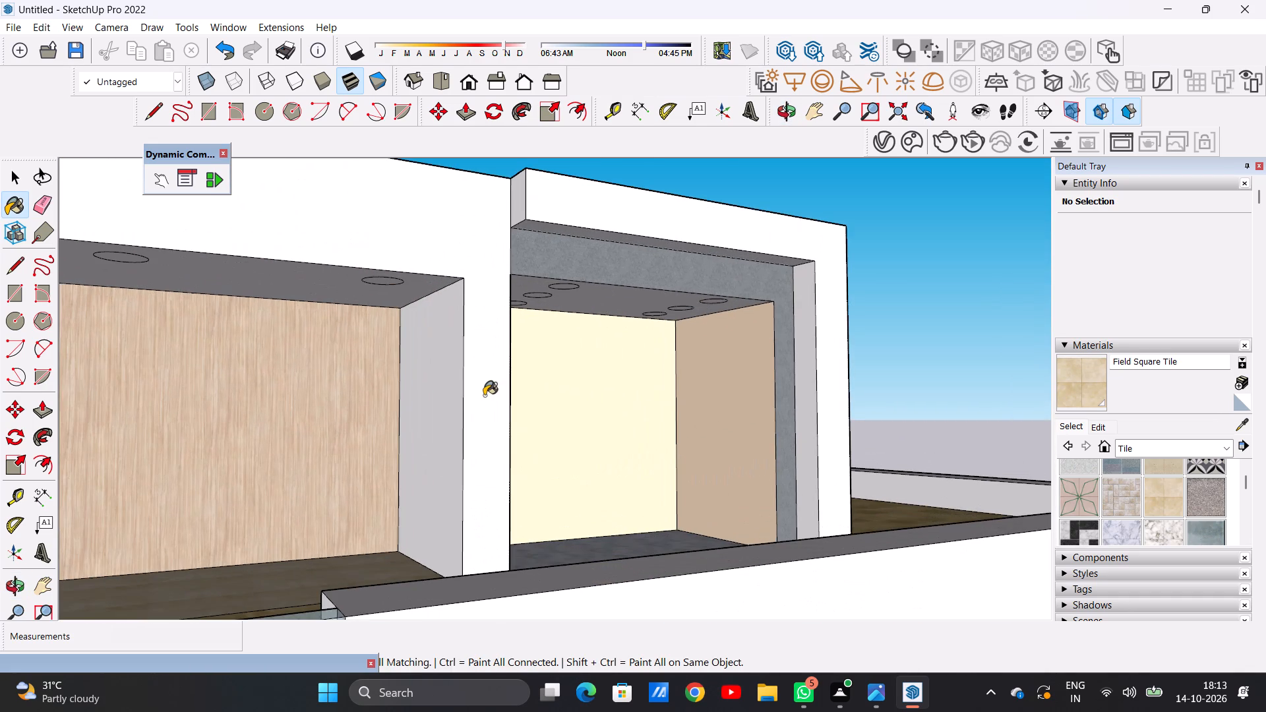
{"action": "left_click", "coordinate": [1131, 442]}
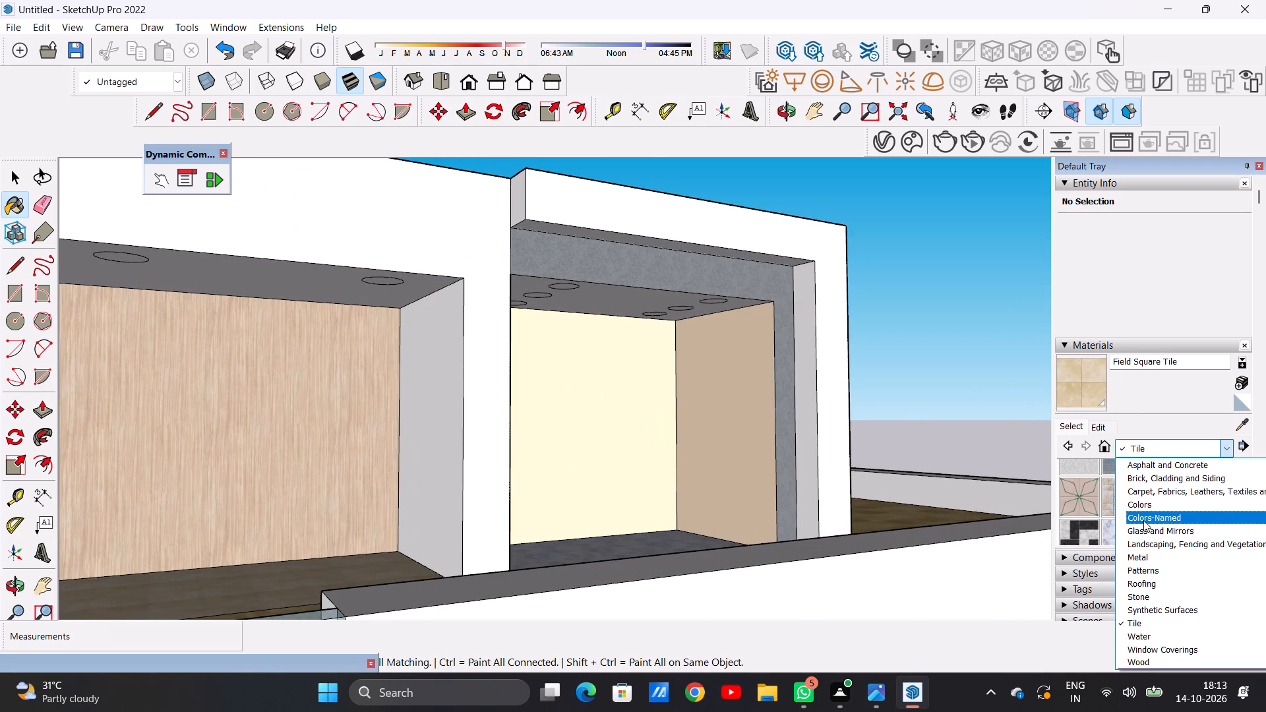
{"action": "left_click", "coordinate": [1143, 520]}
{"action": "scroll", "coordinate": [1164, 502], "scroll_direction": "down", "scroll_amount": 1}
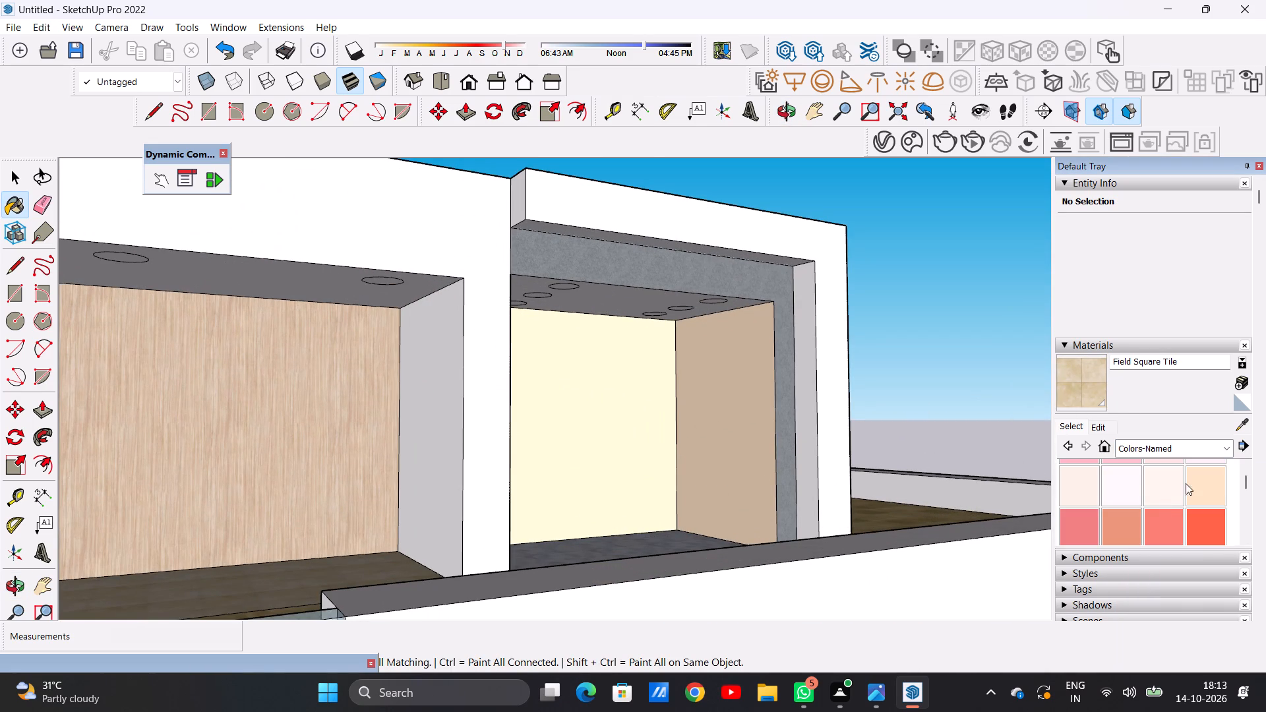
{"action": "scroll", "coordinate": [1199, 478], "scroll_direction": "down", "scroll_amount": 2}
{"action": "scroll", "coordinate": [1206, 485], "scroll_direction": "up", "scroll_amount": 1}
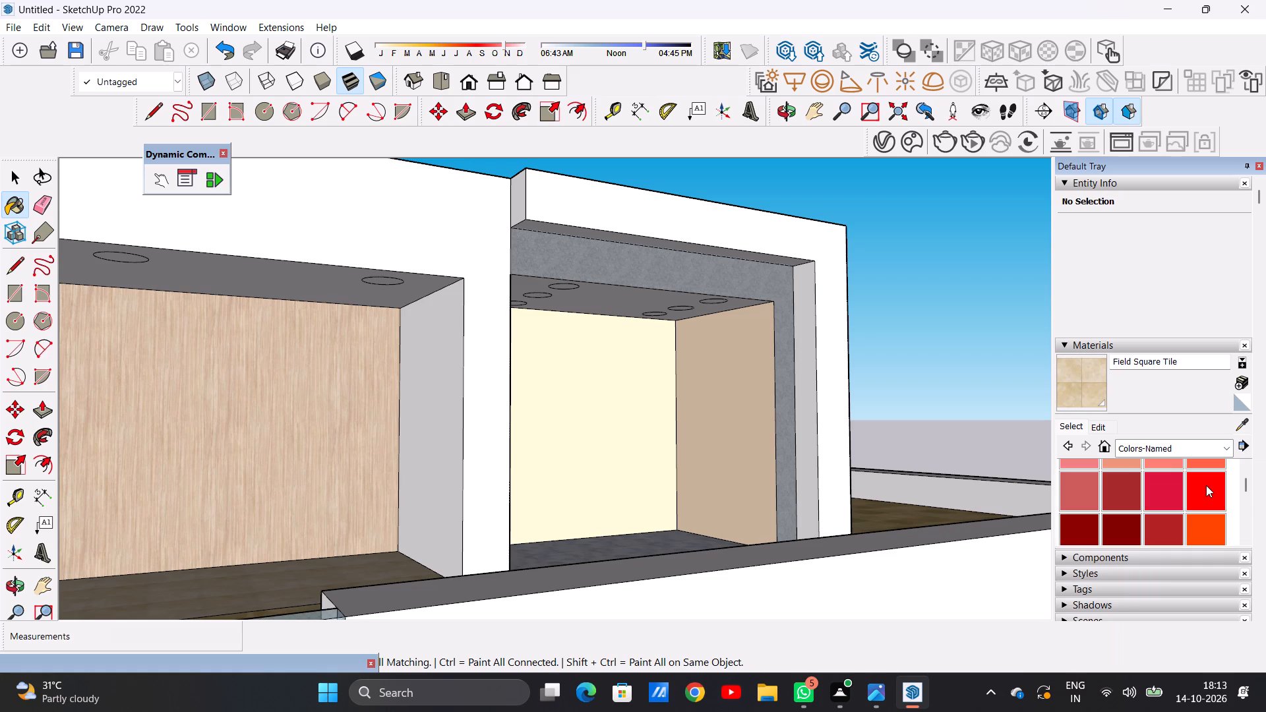
{"action": "scroll", "coordinate": [1206, 485], "scroll_direction": "down", "scroll_amount": 2}
{"action": "scroll", "coordinate": [1206, 485], "scroll_direction": "up", "scroll_amount": 1}
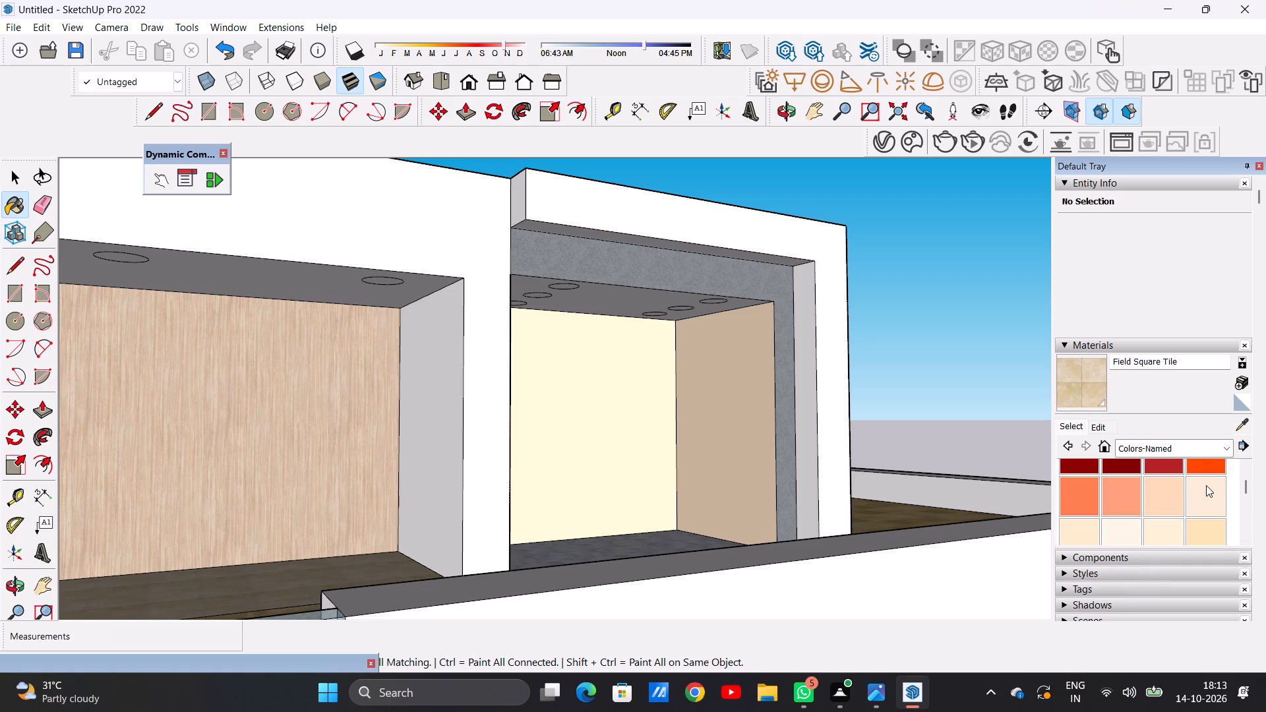
{"action": "scroll", "coordinate": [1206, 485], "scroll_direction": "up", "scroll_amount": 3}
{"action": "scroll", "coordinate": [1206, 485], "scroll_direction": "down", "scroll_amount": 1}
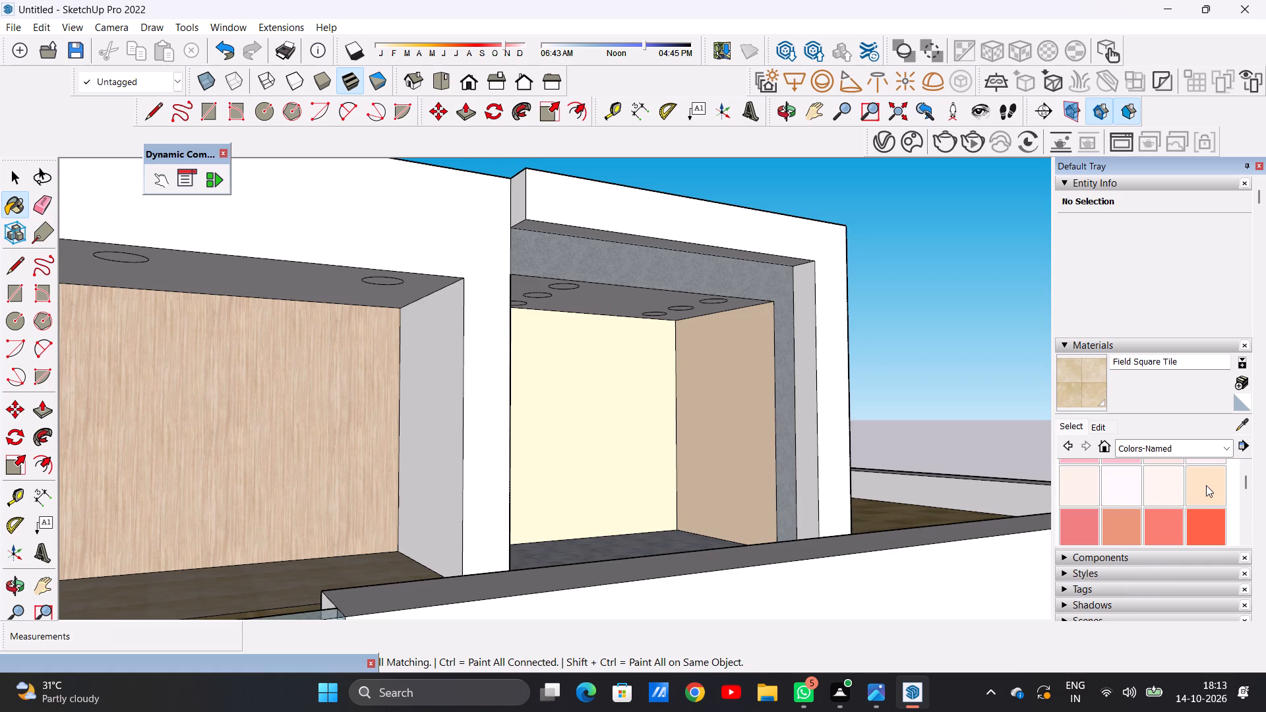
{"action": "left_click", "coordinate": [1206, 485]}
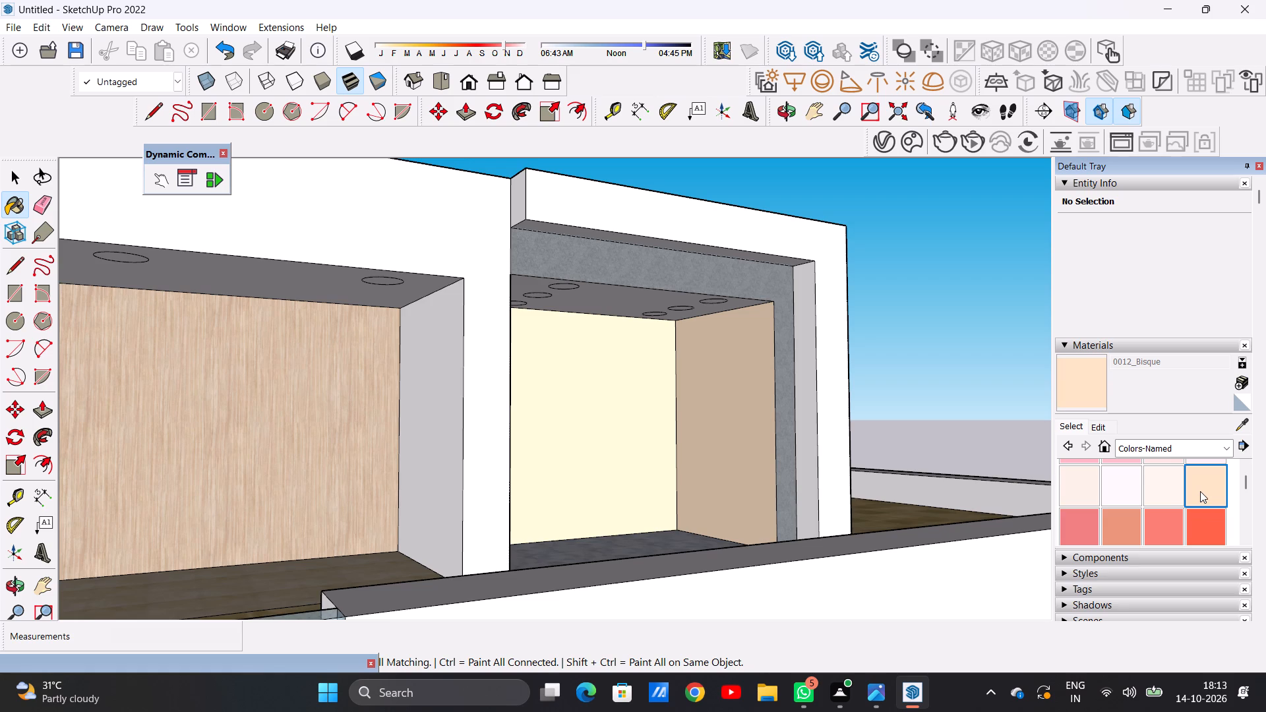
{"action": "scroll", "coordinate": [390, 399], "scroll_direction": "up", "scroll_amount": 10}
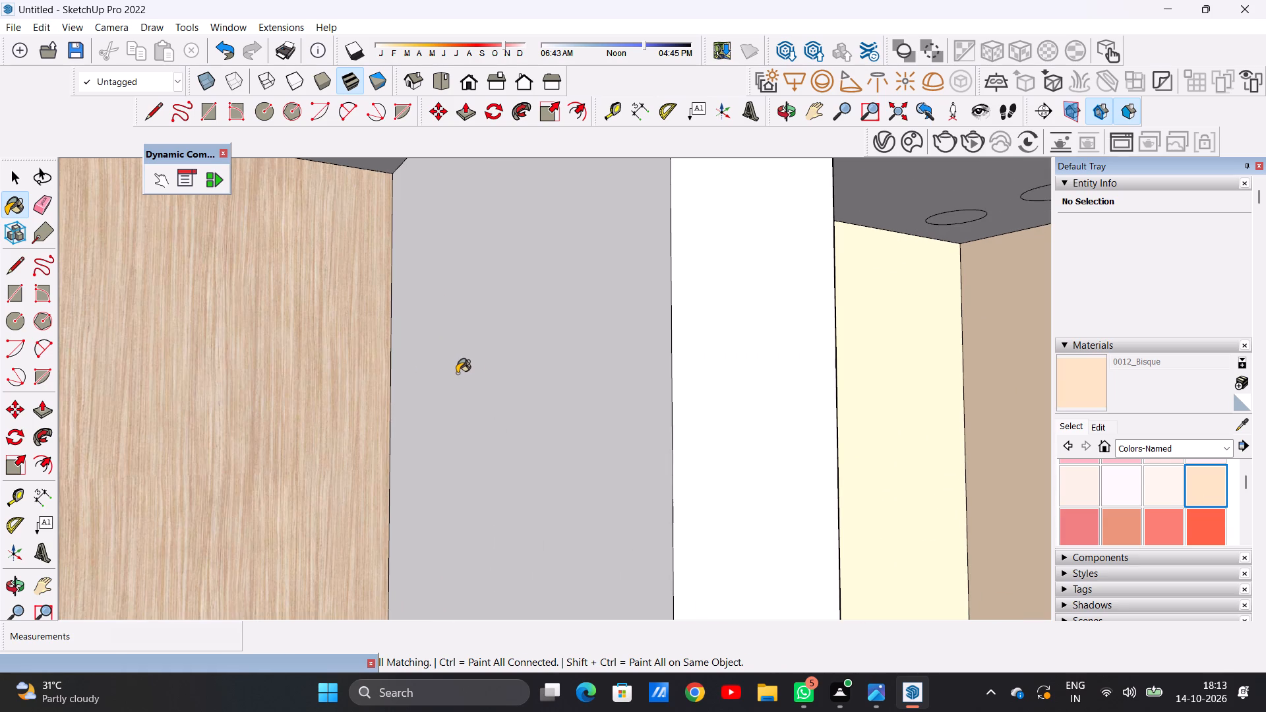
{"action": "left_click", "coordinate": [469, 372]}
{"action": "scroll", "coordinate": [435, 425], "scroll_direction": "down", "scroll_amount": 15}
{"action": "middle_click_drag", "start_coordinate": [397, 478], "coordinate": [286, 415]}
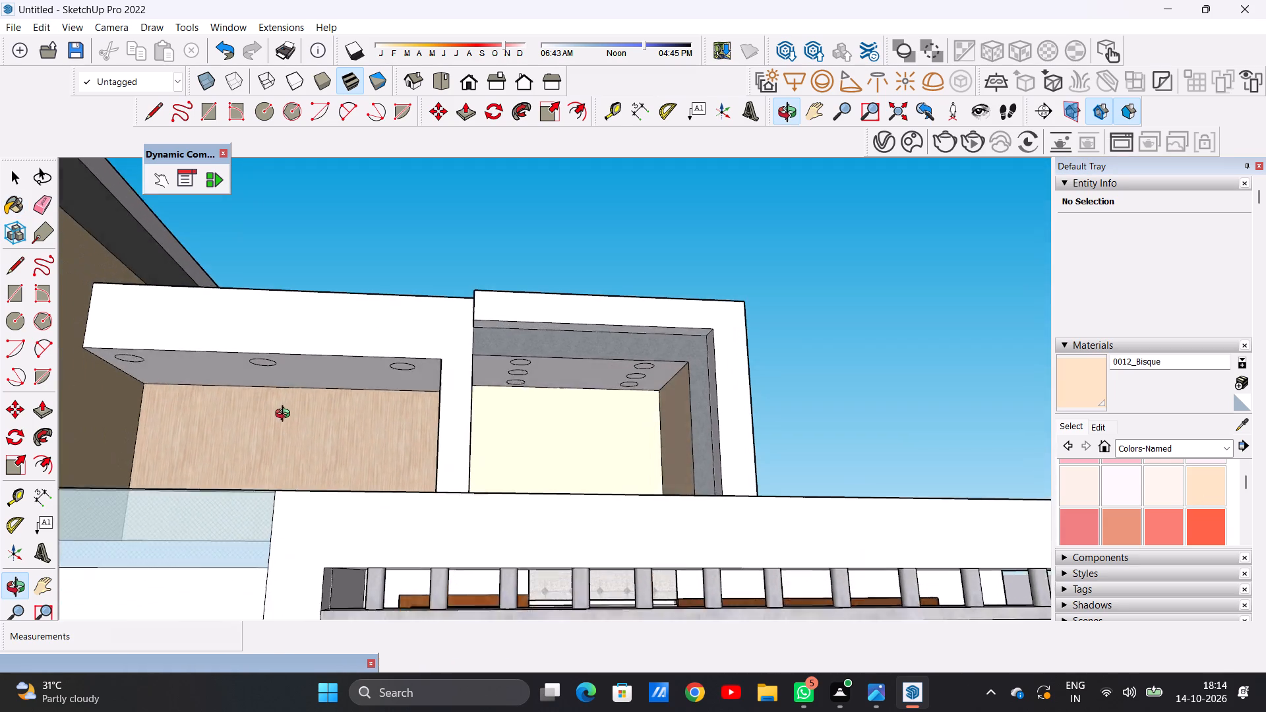
{"action": "middle_click_drag", "start_coordinate": [286, 415], "coordinate": [256, 451]}
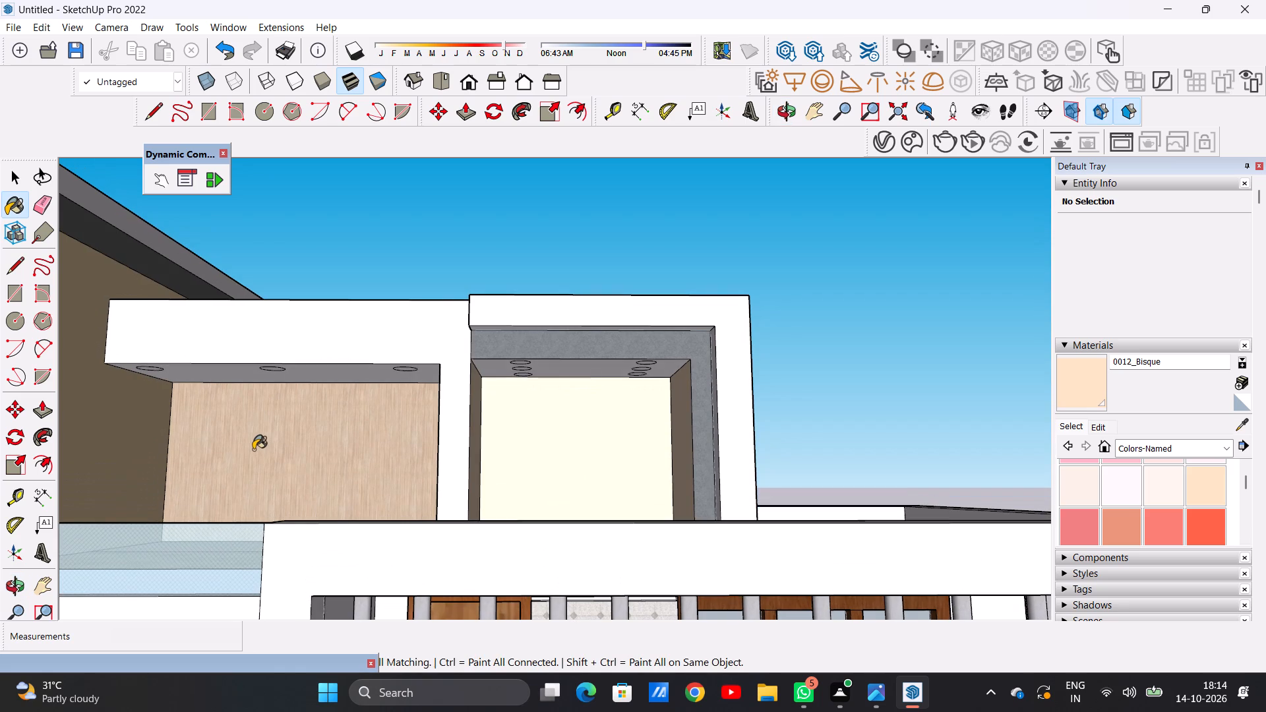
{"action": "key", "text": "space"}
Examine the villa's finishes across the front facade, entrance, upper recesses and terrace from several angles.
{"action": "scroll", "coordinate": [397, 421], "scroll_direction": "down", "scroll_amount": 8}
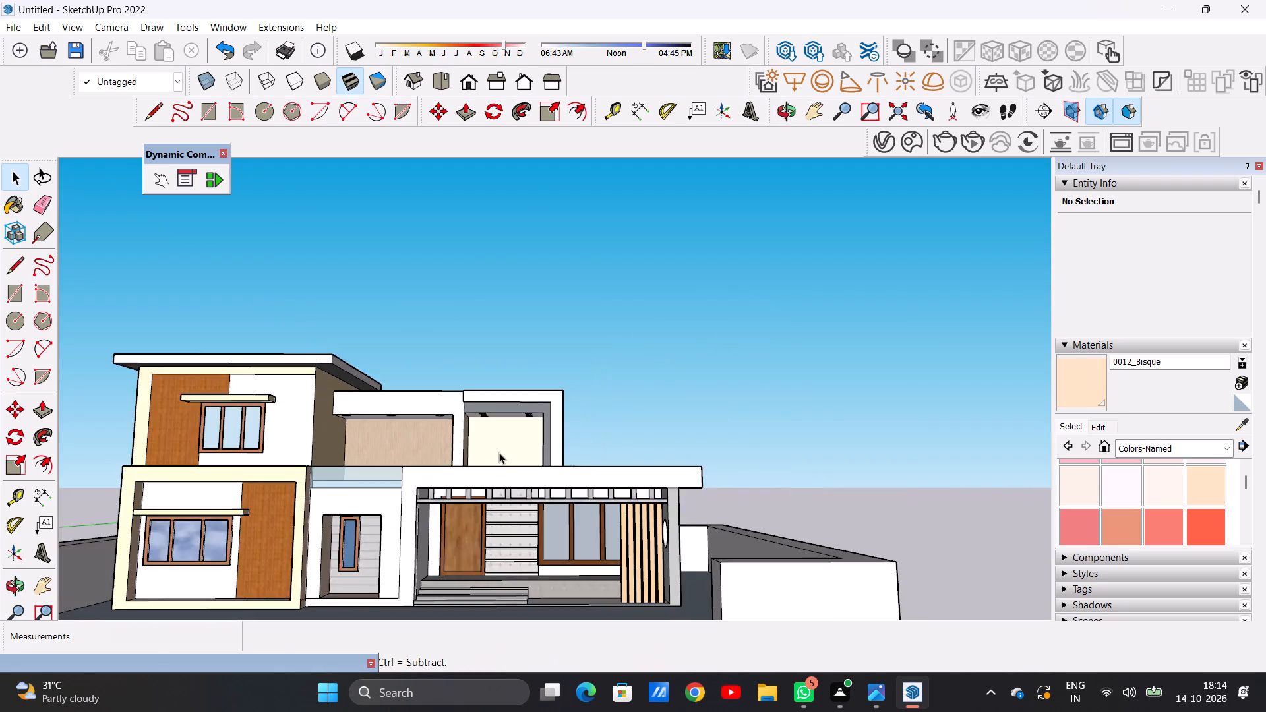
{"action": "scroll", "coordinate": [499, 452], "scroll_direction": "down", "scroll_amount": 9}
{"action": "scroll", "coordinate": [501, 500], "scroll_direction": "up", "scroll_amount": 5}
{"action": "middle_click_drag", "start_coordinate": [501, 496], "coordinate": [502, 659]}
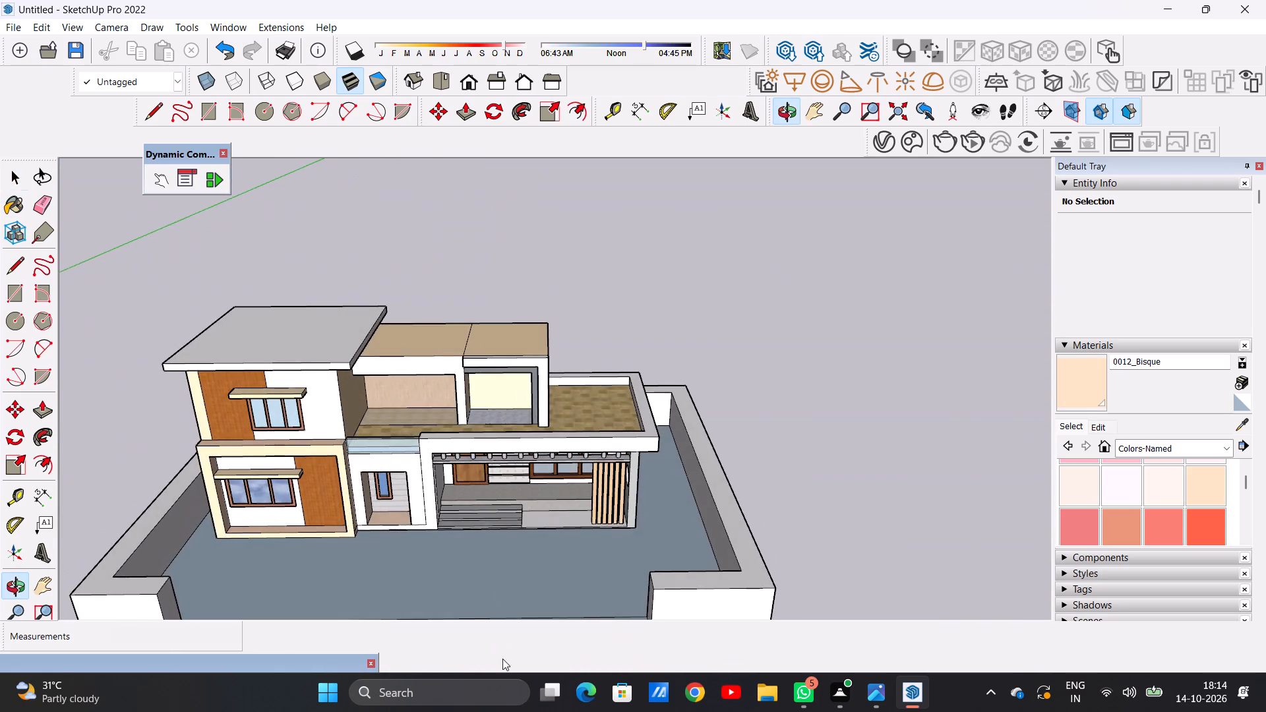
{"action": "scroll", "coordinate": [485, 423], "scroll_direction": "down", "scroll_amount": 5}
{"action": "middle_click_drag", "start_coordinate": [526, 448], "coordinate": [471, 609]}
{"action": "scroll", "coordinate": [390, 449], "scroll_direction": "up", "scroll_amount": 12}
{"action": "scroll", "coordinate": [438, 477], "scroll_direction": "down", "scroll_amount": 3}
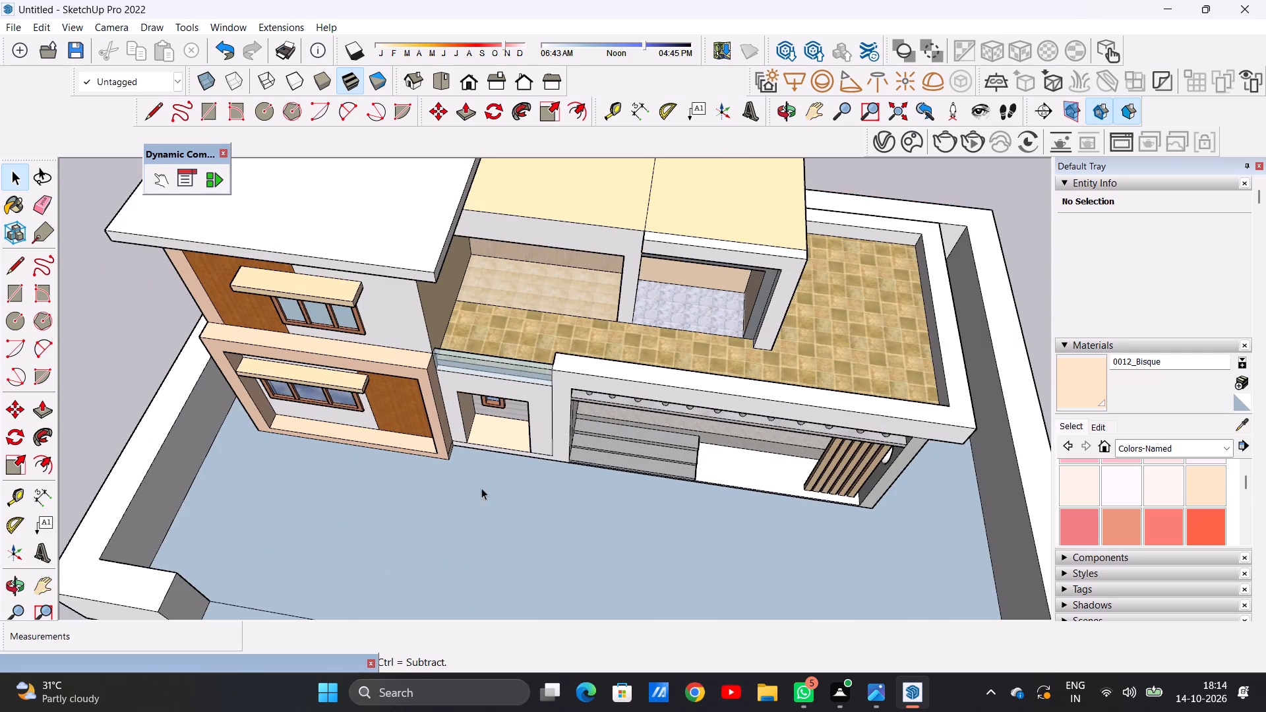
{"action": "middle_click_drag", "start_coordinate": [494, 493], "coordinate": [498, 349]}
{"action": "scroll", "coordinate": [427, 506], "scroll_direction": "up", "scroll_amount": 6}
{"action": "scroll", "coordinate": [427, 506], "scroll_direction": "down", "scroll_amount": 1}
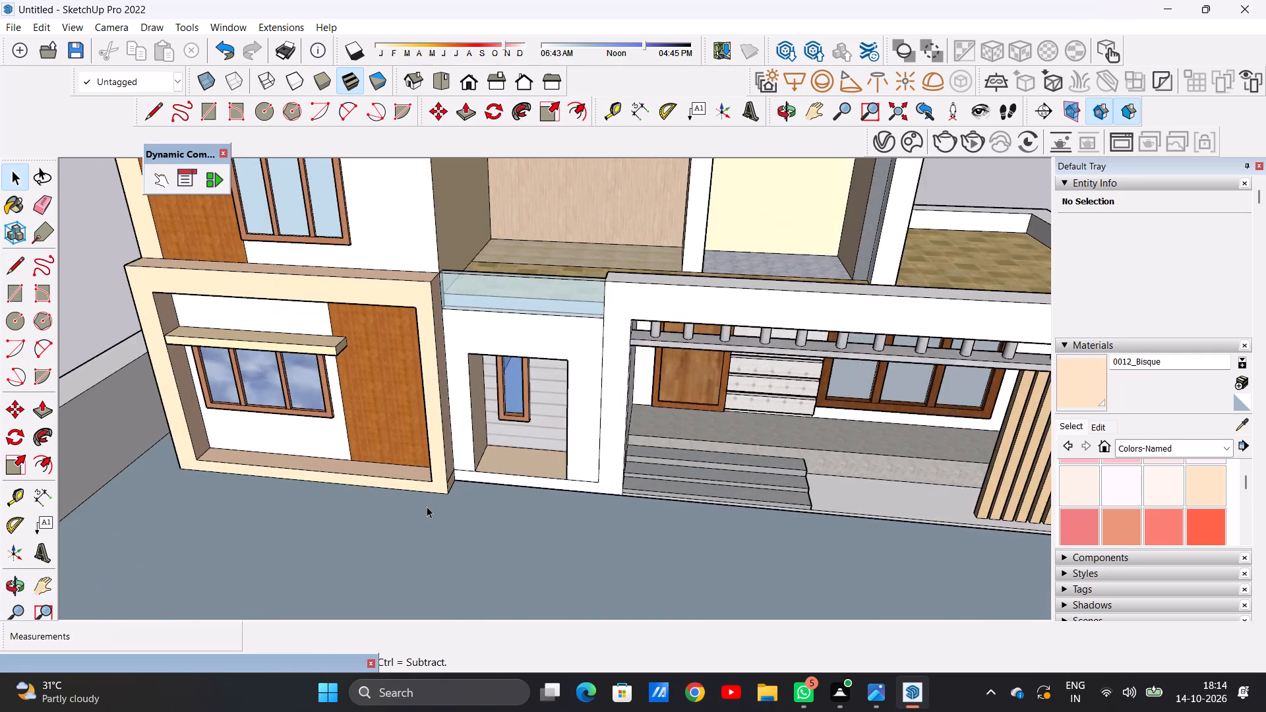
{"action": "scroll", "coordinate": [504, 458], "scroll_direction": "down", "scroll_amount": 8}
{"action": "middle_click_drag", "start_coordinate": [512, 494], "coordinate": [547, 359]}
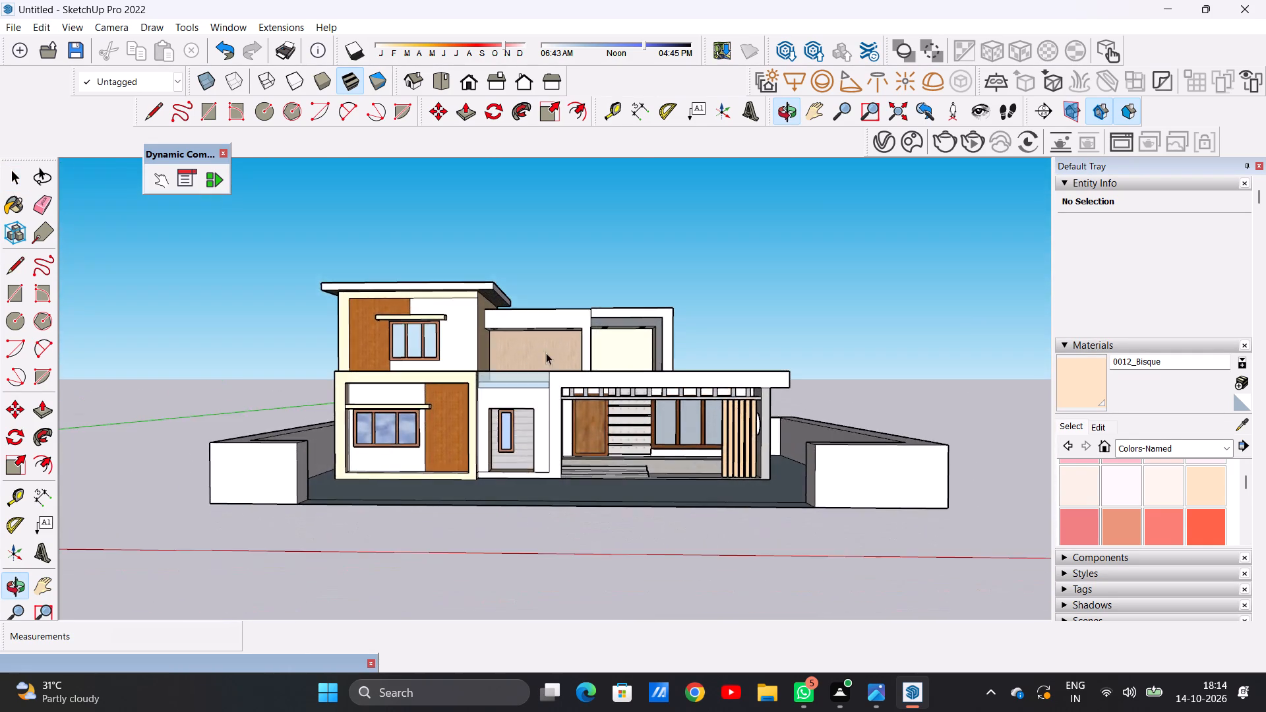
{"action": "scroll", "coordinate": [535, 314], "scroll_direction": "up", "scroll_amount": 7}
{"action": "scroll", "coordinate": [535, 314], "scroll_direction": "down", "scroll_amount": 1}
{"action": "scroll", "coordinate": [535, 314], "scroll_direction": "up", "scroll_amount": 1}
{"action": "scroll", "coordinate": [535, 314], "scroll_direction": "down", "scroll_amount": 1}
{"action": "scroll", "coordinate": [535, 314], "scroll_direction": "up", "scroll_amount": 9}
Group the first ceiling circle beside the tower wall in the wider recess and convert it to a V-Ray mesh light.
{"action": "middle_click_drag", "start_coordinate": [549, 419], "coordinate": [551, 349]}
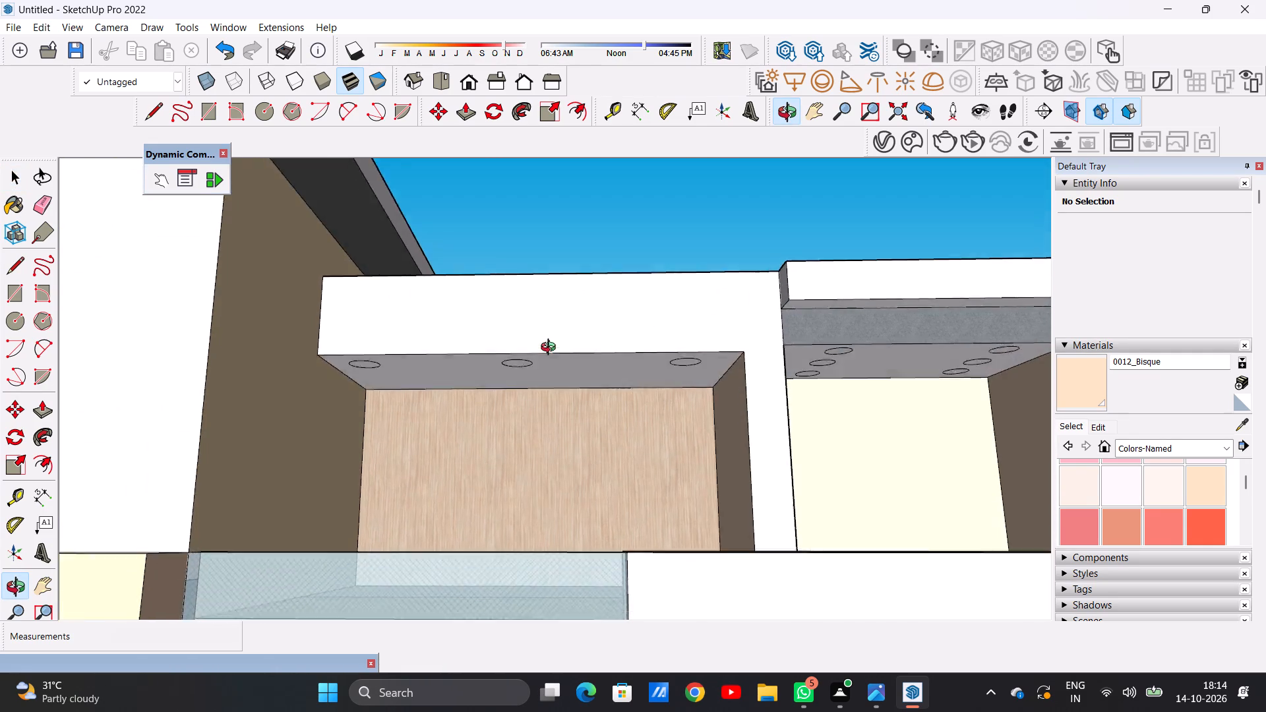
{"action": "middle_click_drag", "start_coordinate": [551, 349], "coordinate": [551, 318]}
{"action": "scroll", "coordinate": [539, 336], "scroll_direction": "up", "scroll_amount": 11}
{"action": "scroll", "coordinate": [537, 352], "scroll_direction": "down", "scroll_amount": 6}
{"action": "scroll", "coordinate": [516, 454], "scroll_direction": "up", "scroll_amount": 1}
{"action": "middle_click_drag", "start_coordinate": [524, 425], "coordinate": [531, 400]}
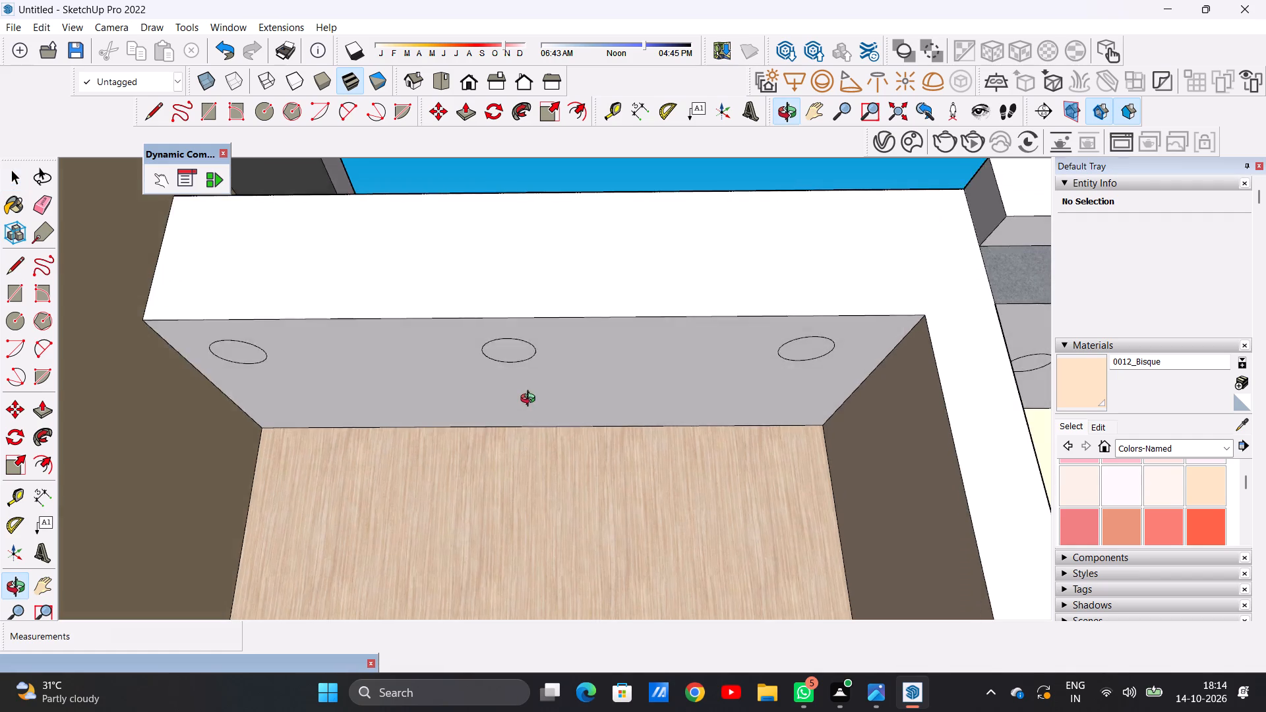
{"action": "middle_click_drag", "start_coordinate": [531, 400], "coordinate": [533, 372]}
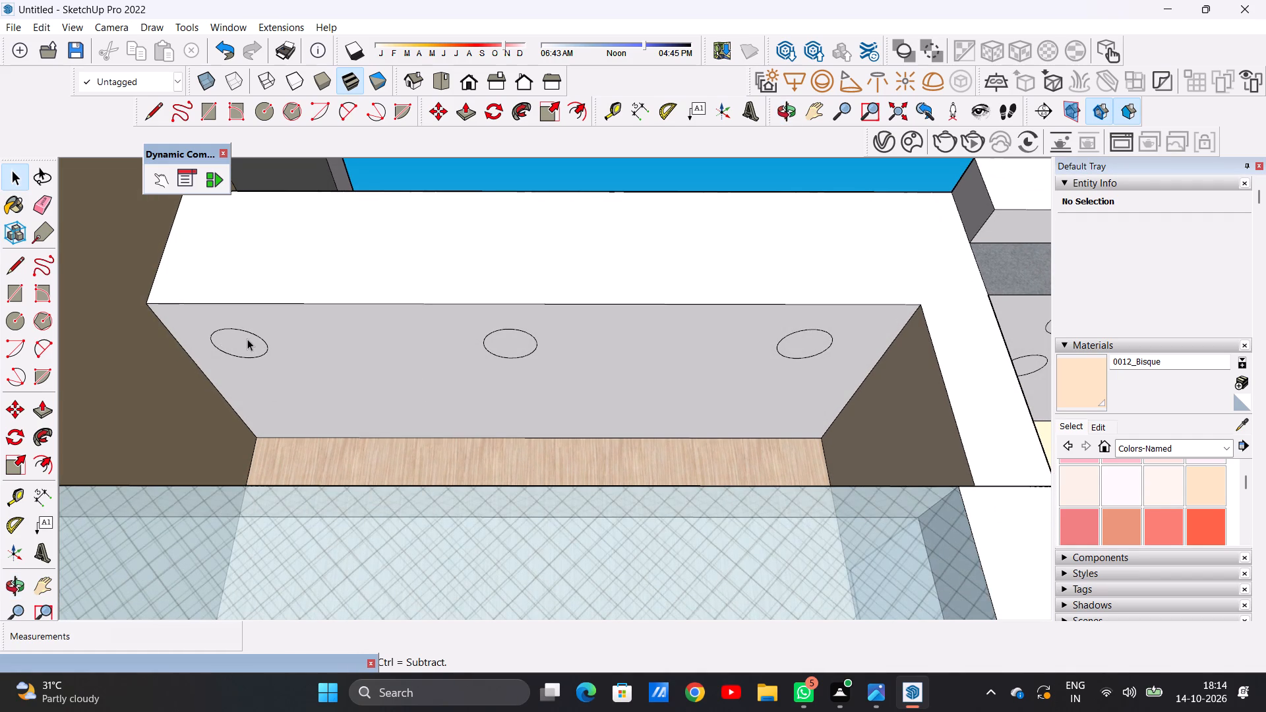
{"action": "double_click", "coordinate": [247, 340]}
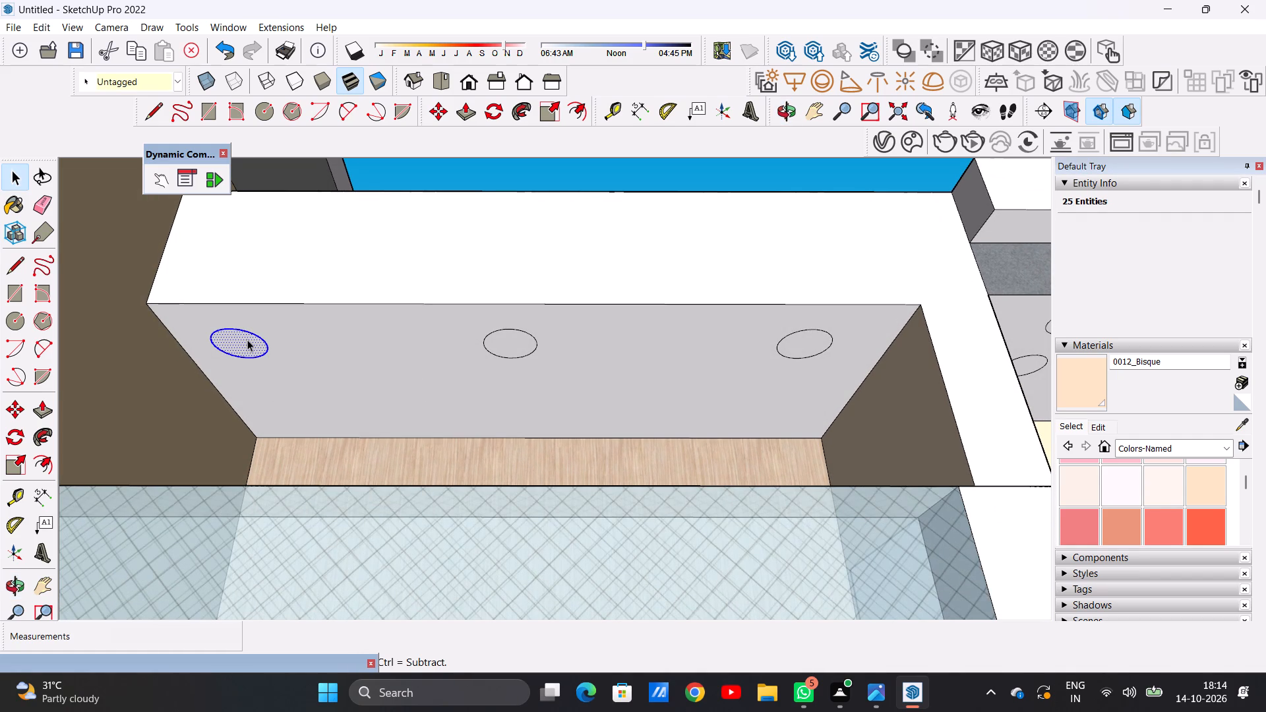
{"action": "right_click", "coordinate": [247, 340]}
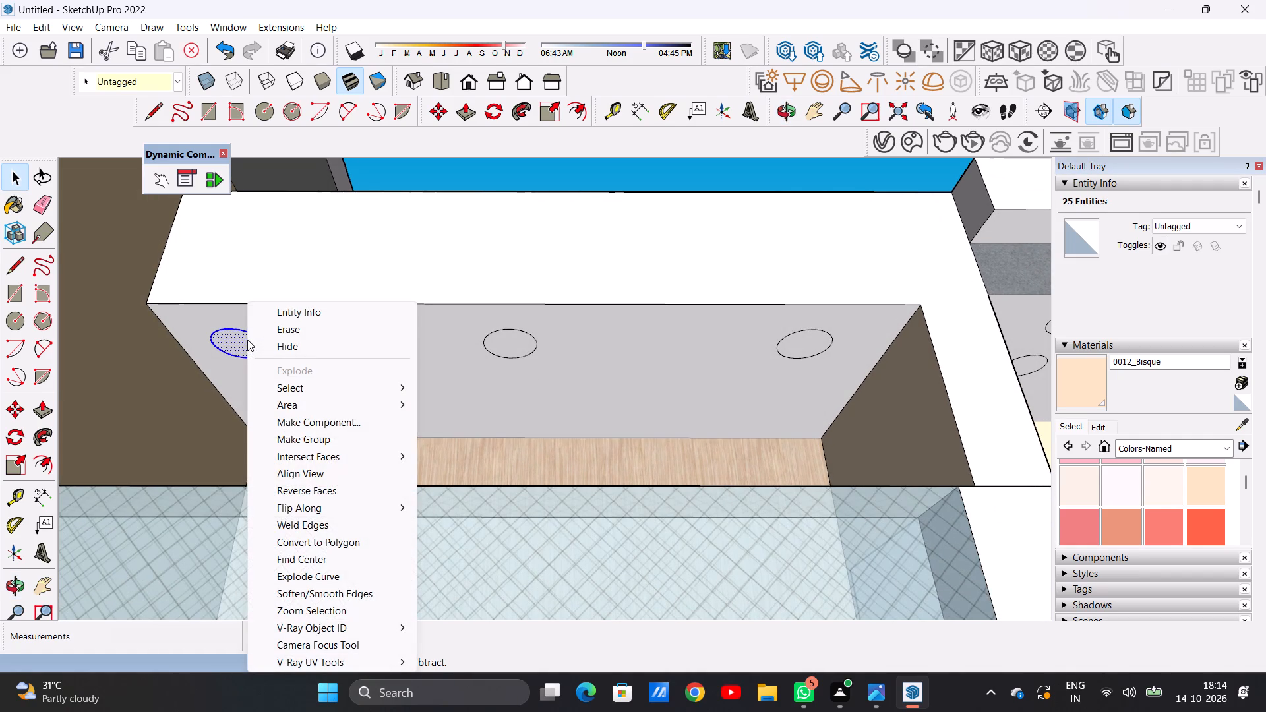
{"action": "left_click", "coordinate": [288, 436]}
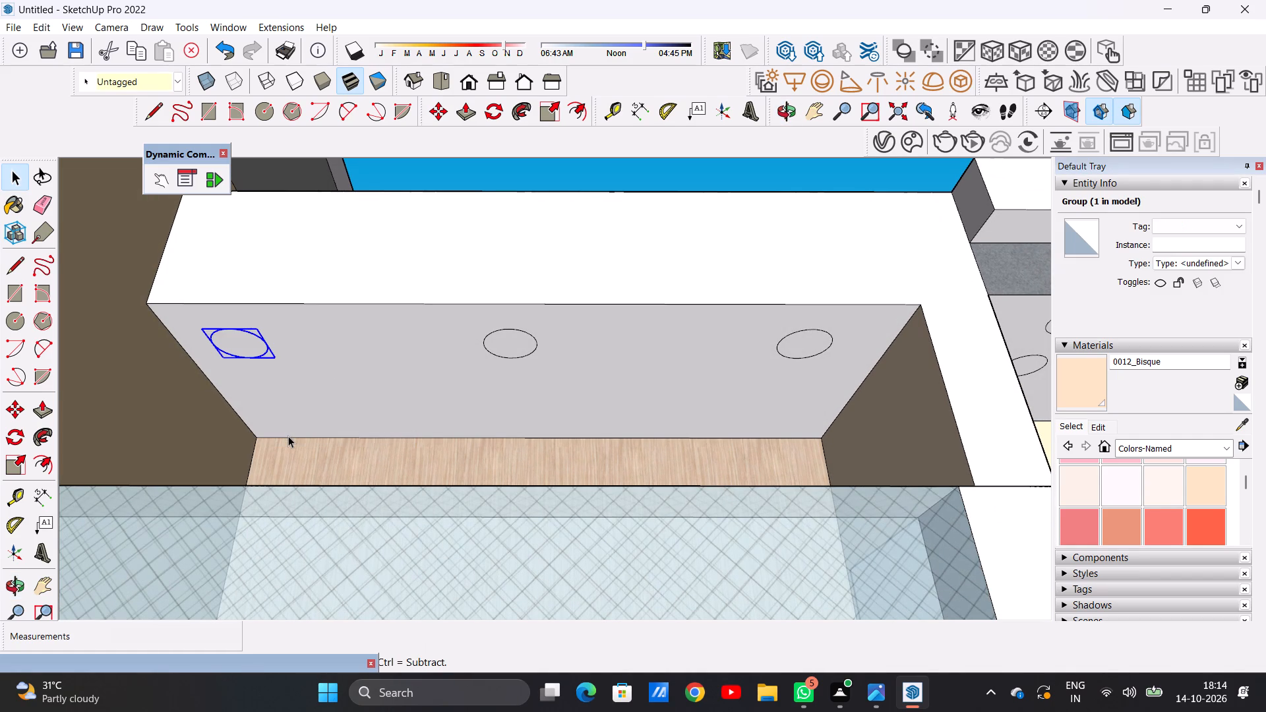
{"action": "left_click", "coordinate": [954, 74]}
Set the first ceiling mesh light's colour to pale yellow, with R and G 0.894 and B 0.54.
{"action": "left_click", "coordinate": [249, 347]}
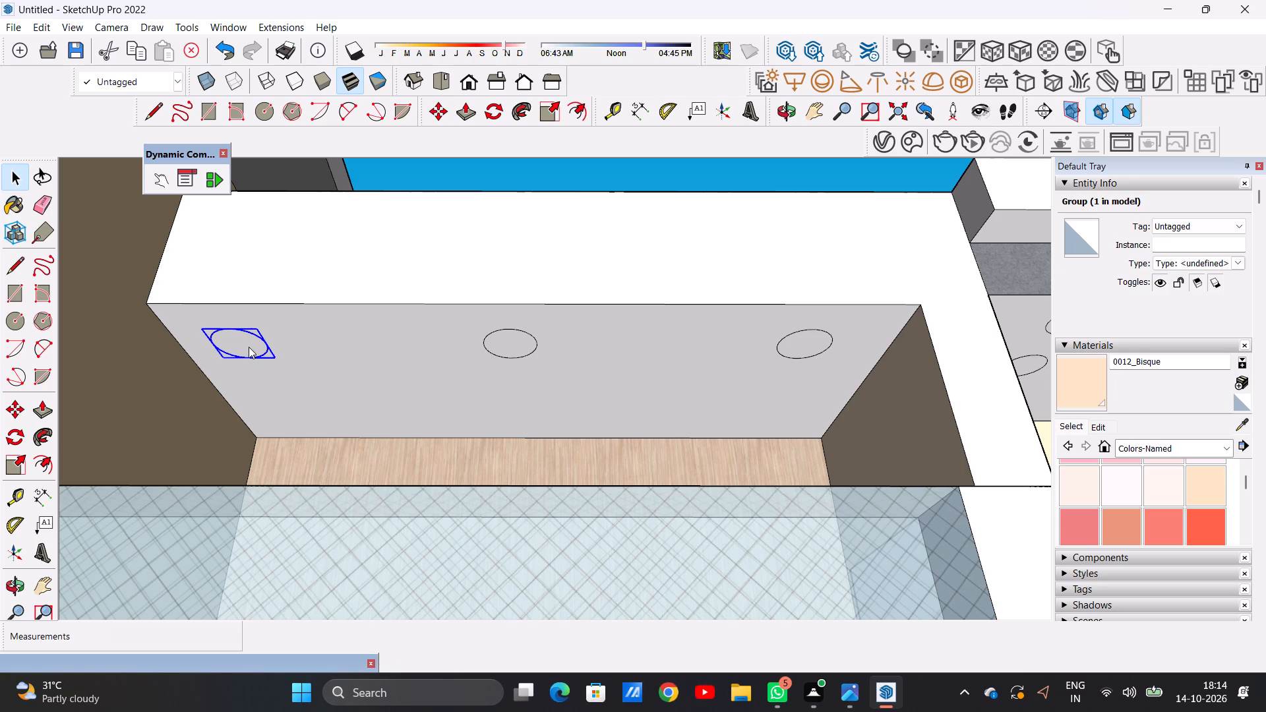
{"action": "scroll", "coordinate": [251, 352], "scroll_direction": "up", "scroll_amount": 20}
{"action": "scroll", "coordinate": [251, 352], "scroll_direction": "up", "scroll_amount": 8}
{"action": "scroll", "coordinate": [297, 351], "scroll_direction": "down", "scroll_amount": 12}
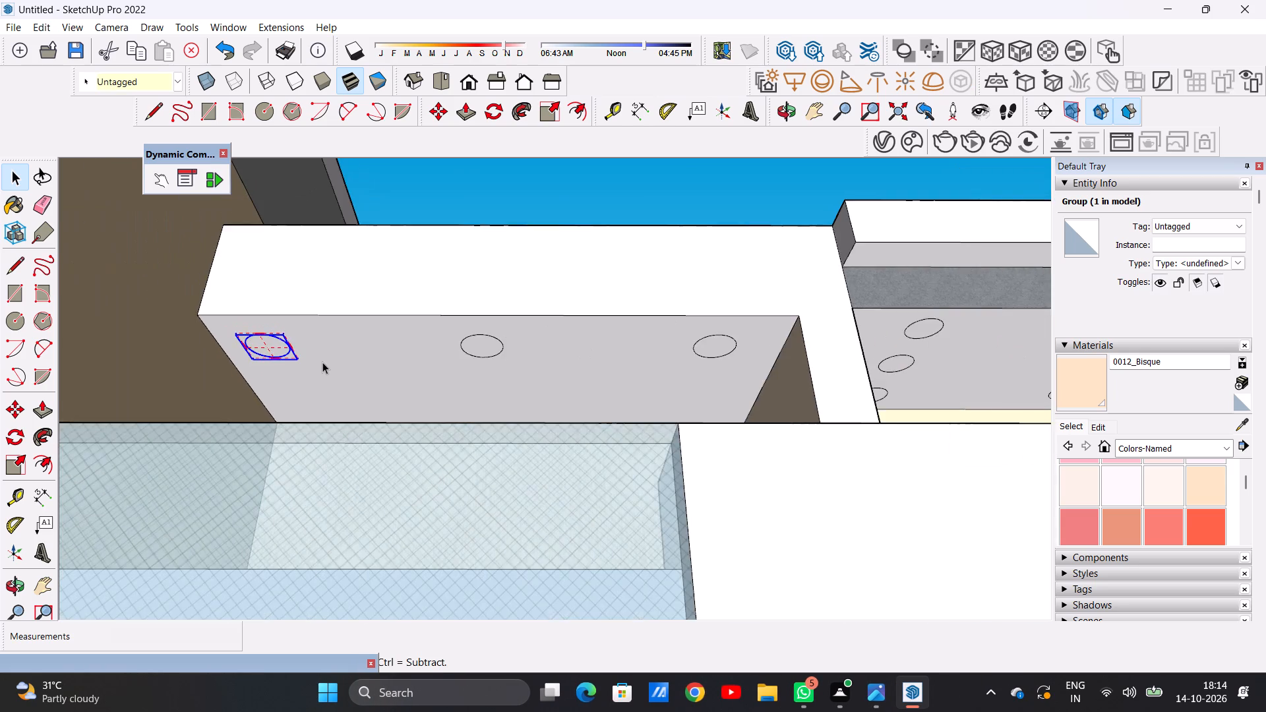
{"action": "scroll", "coordinate": [322, 362], "scroll_direction": "down", "scroll_amount": 1}
{"action": "scroll", "coordinate": [316, 357], "scroll_direction": "up", "scroll_amount": 8}
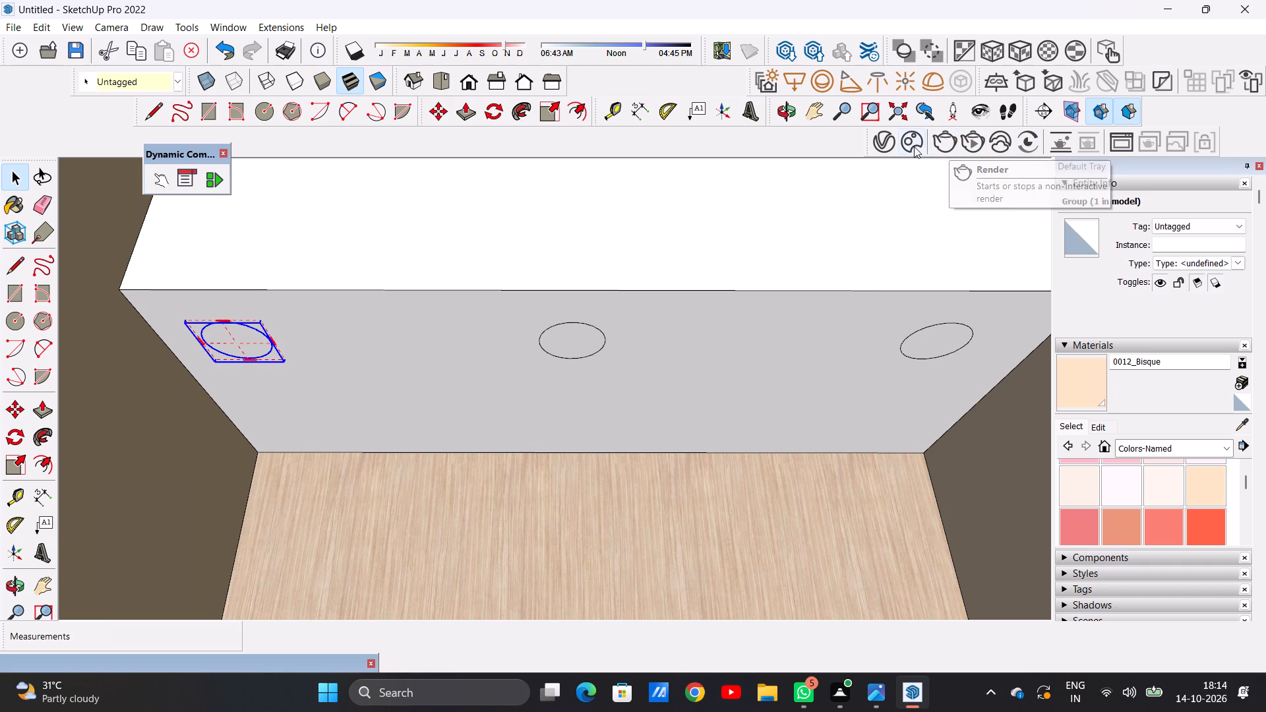
{"action": "left_click", "coordinate": [888, 146]}
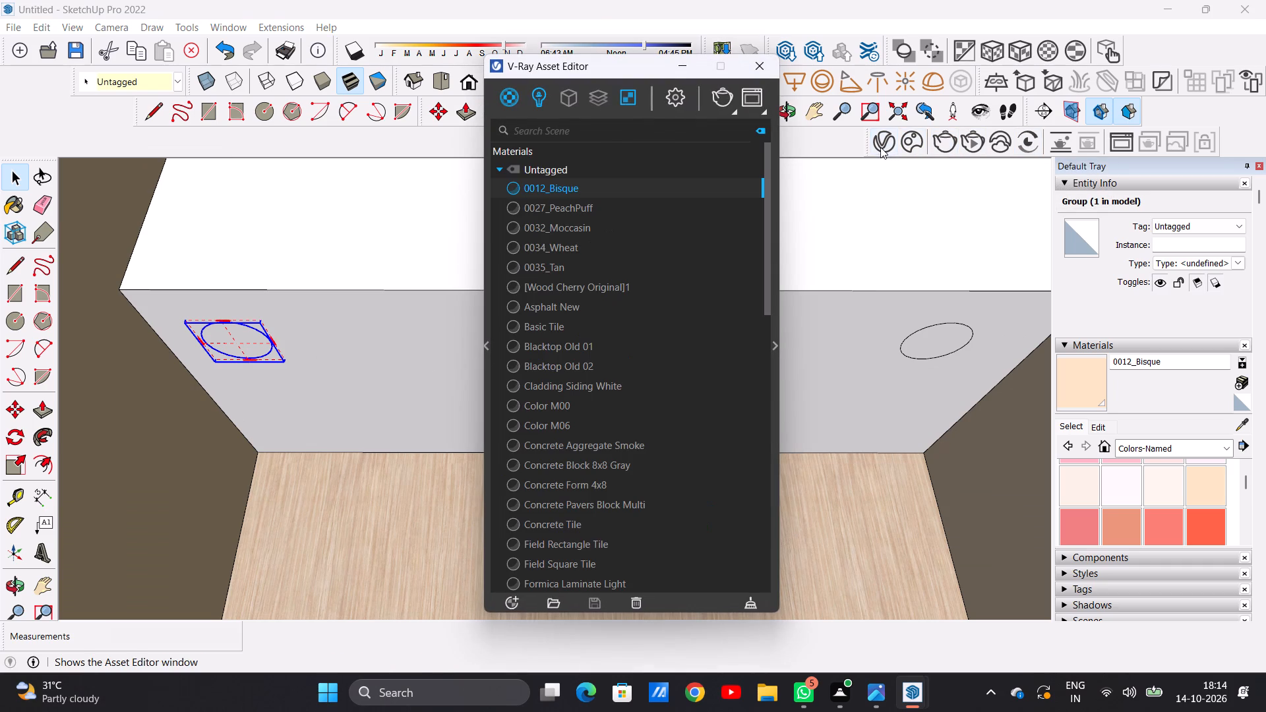
{"action": "left_click", "coordinate": [536, 109]}
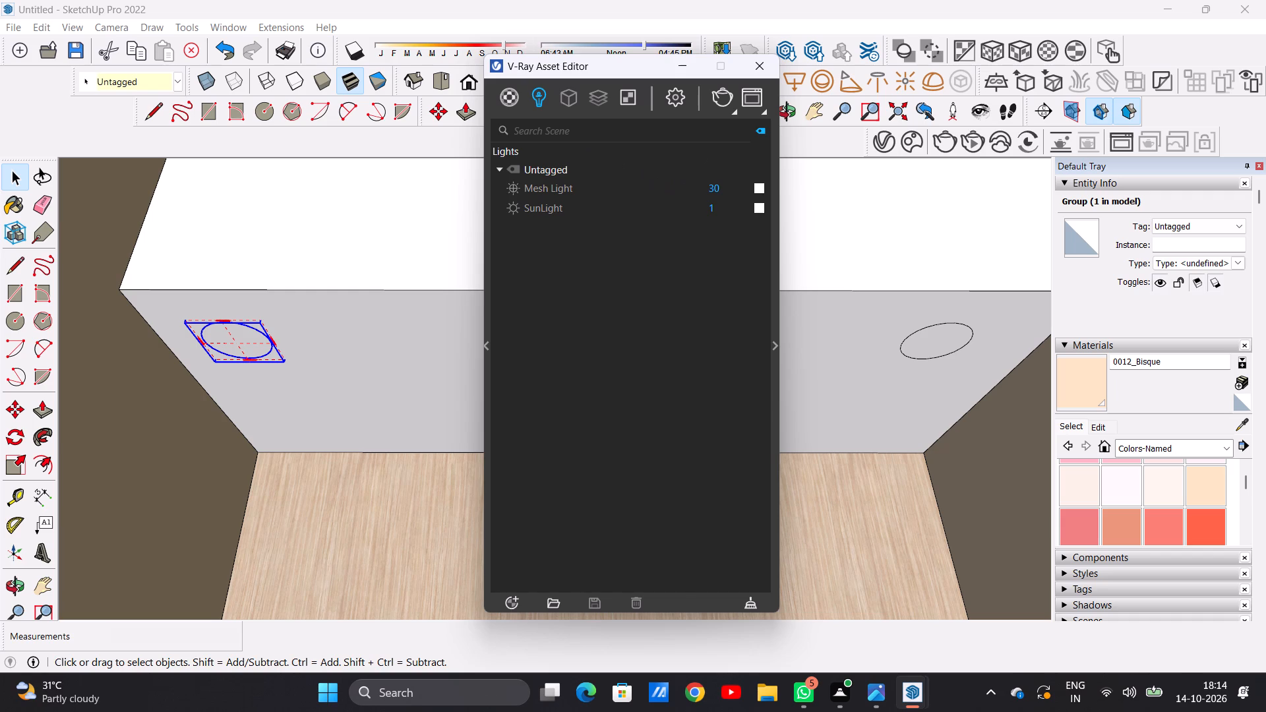
{"action": "left_click", "coordinate": [777, 351]}
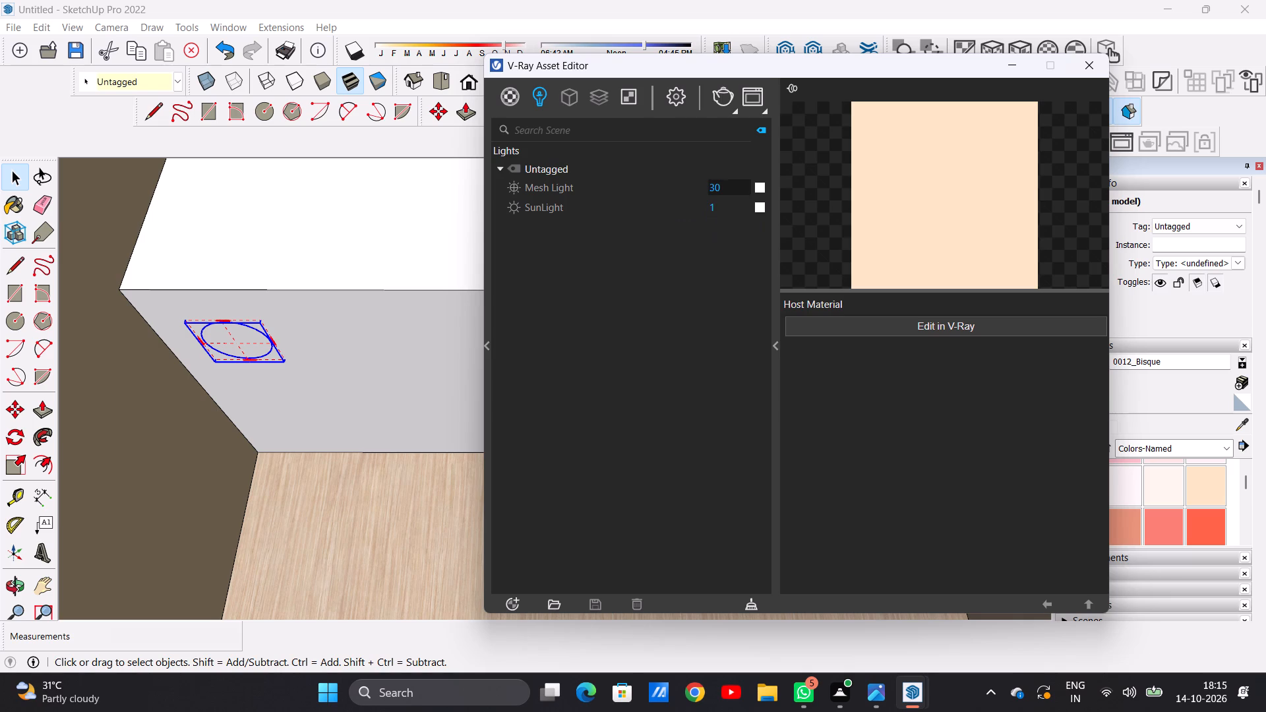
{"action": "left_click", "coordinate": [757, 189]}
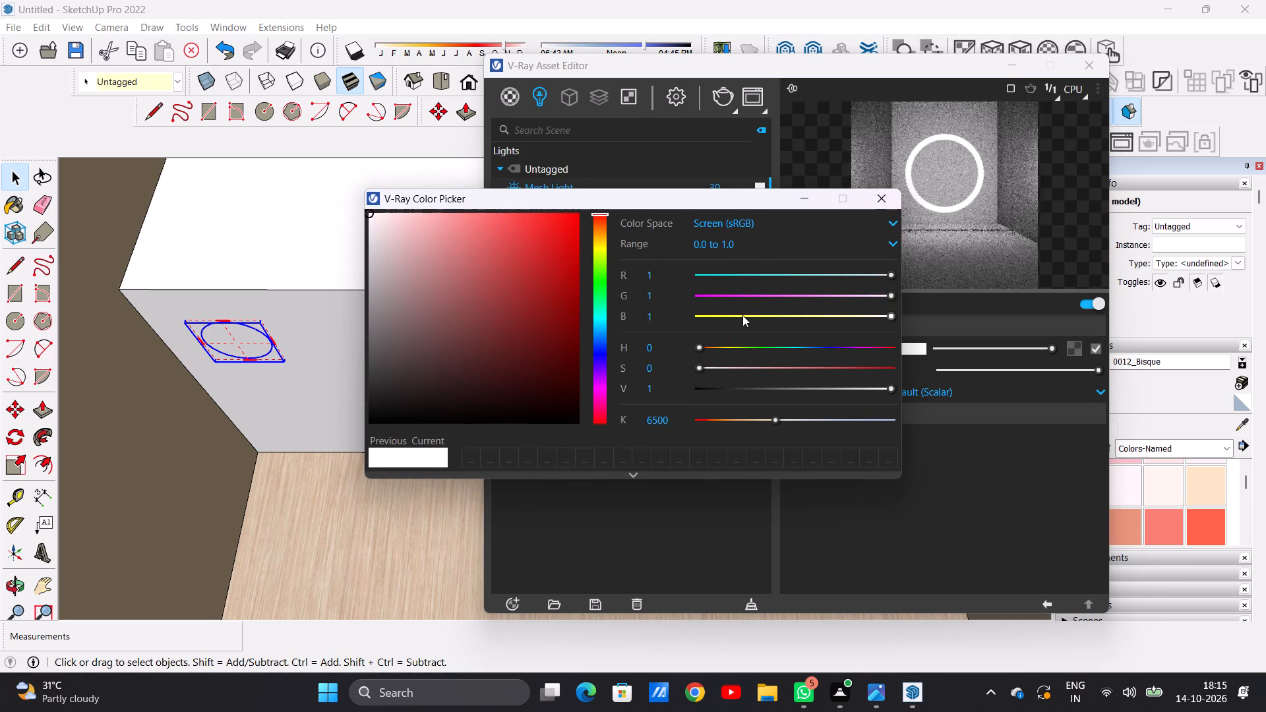
{"action": "left_click", "coordinate": [744, 314]}
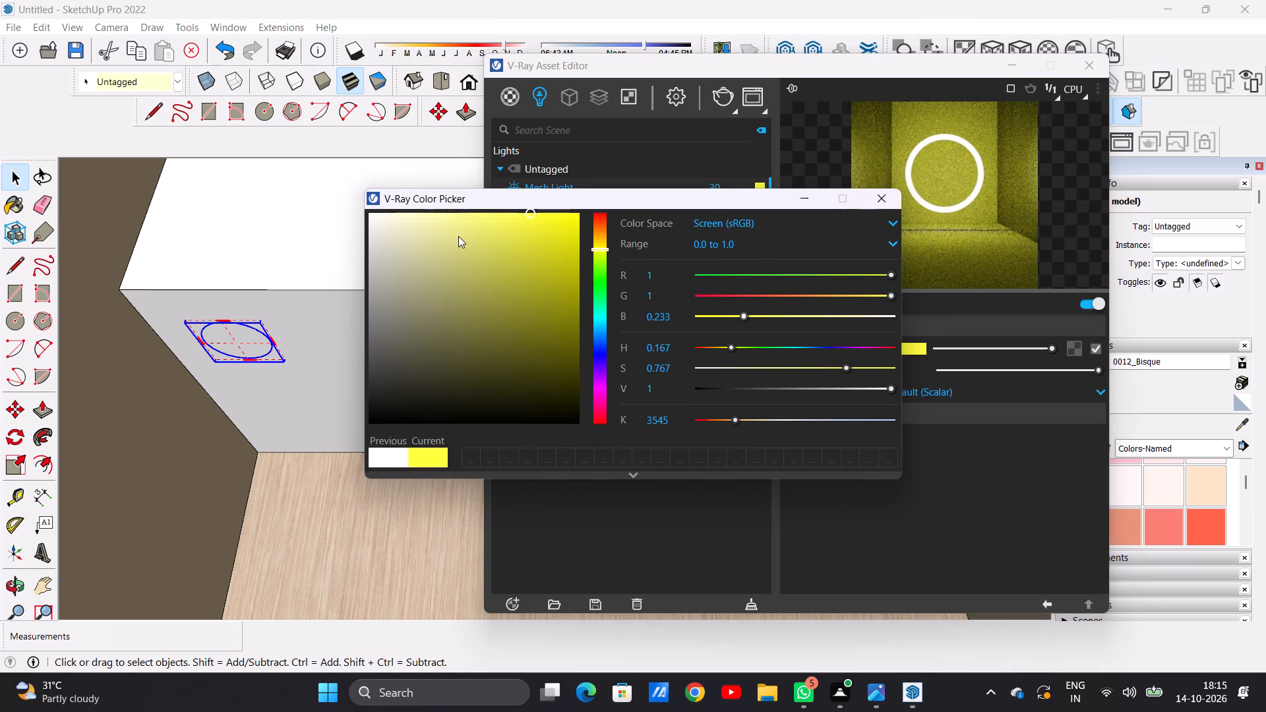
{"action": "left_click", "coordinate": [449, 236]}
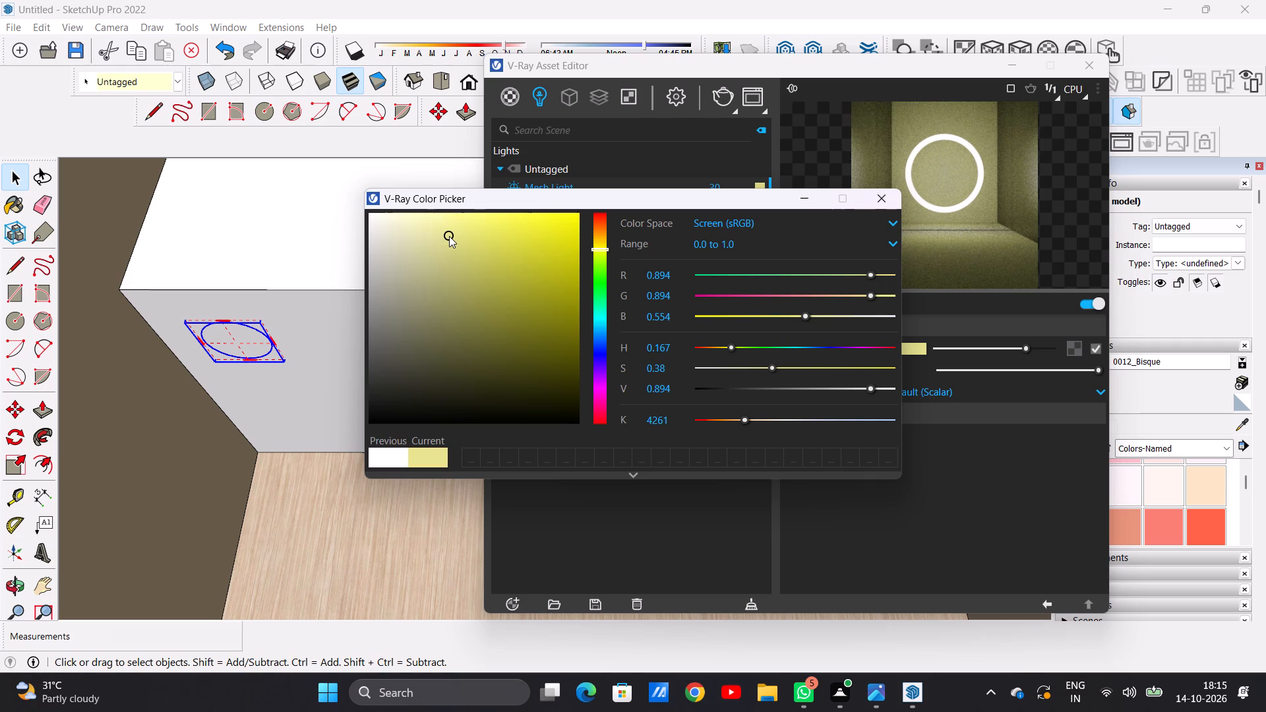
{"action": "left_click", "coordinate": [453, 247]}
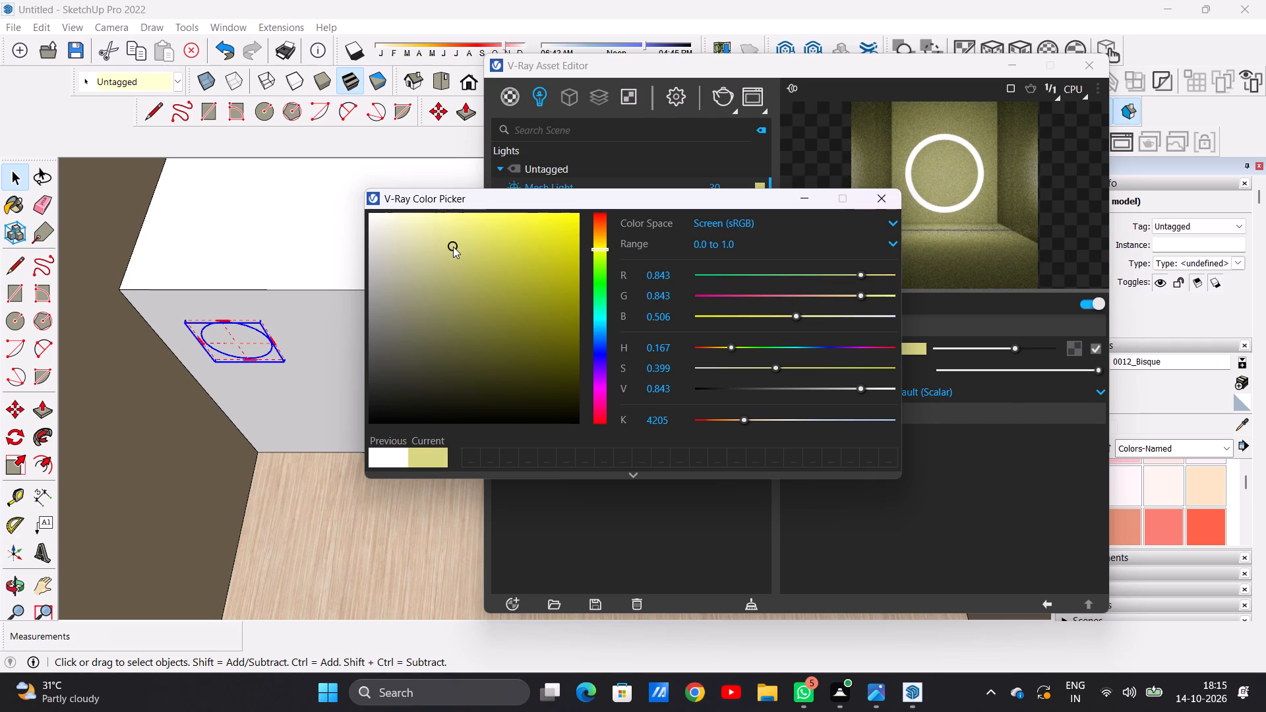
{"action": "left_click", "coordinate": [452, 236]}
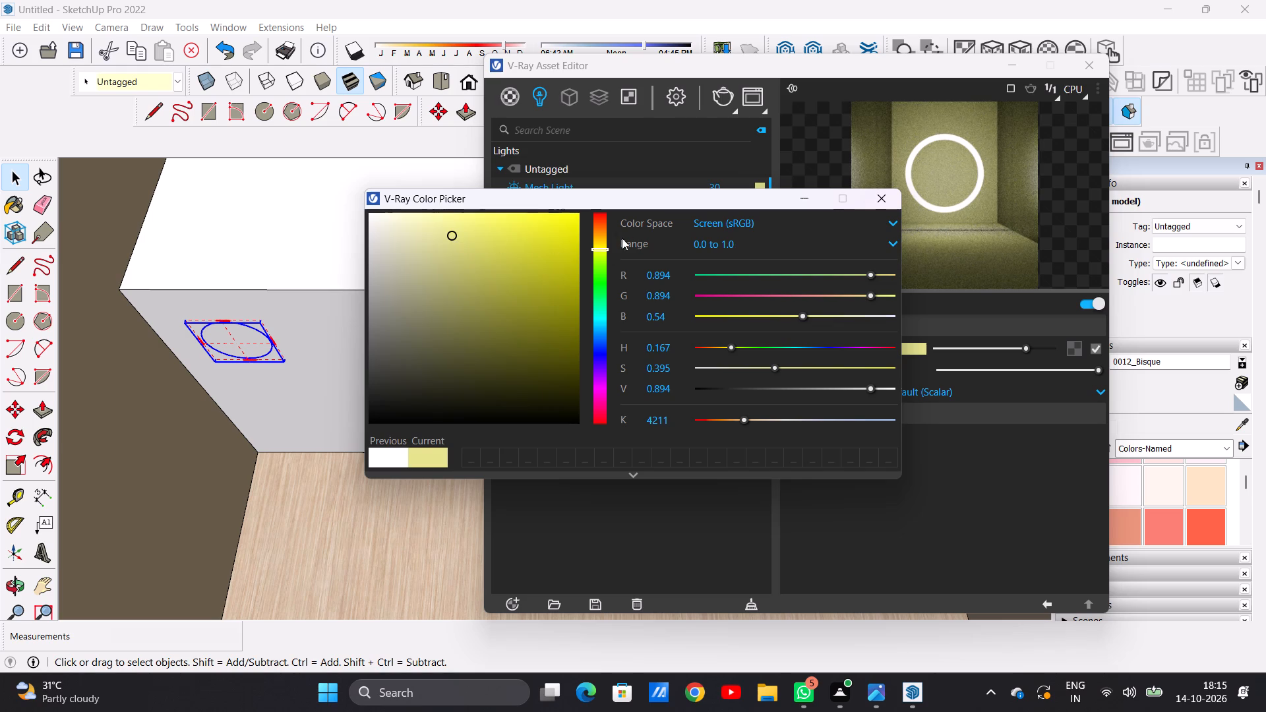
{"action": "left_click", "coordinate": [876, 189]}
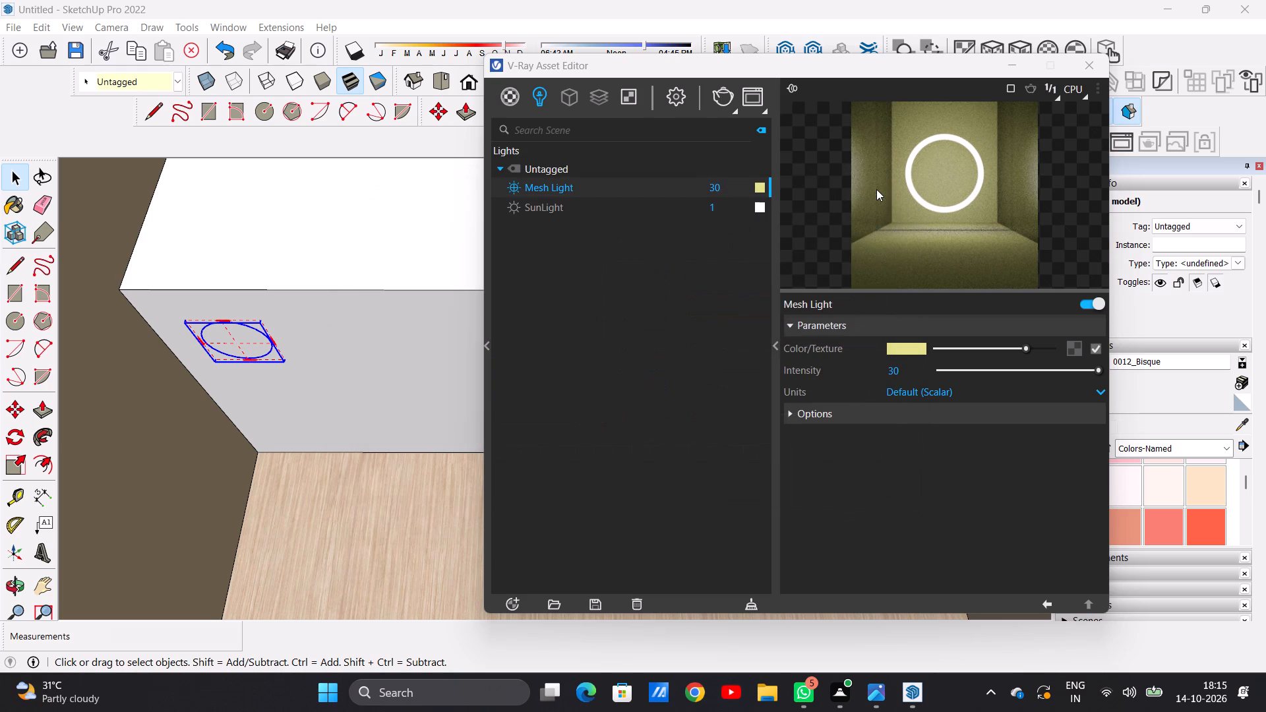
Render the recess view in V-Ray to check the first ceiling light, and close the render window.
{"action": "left_click", "coordinate": [718, 106]}
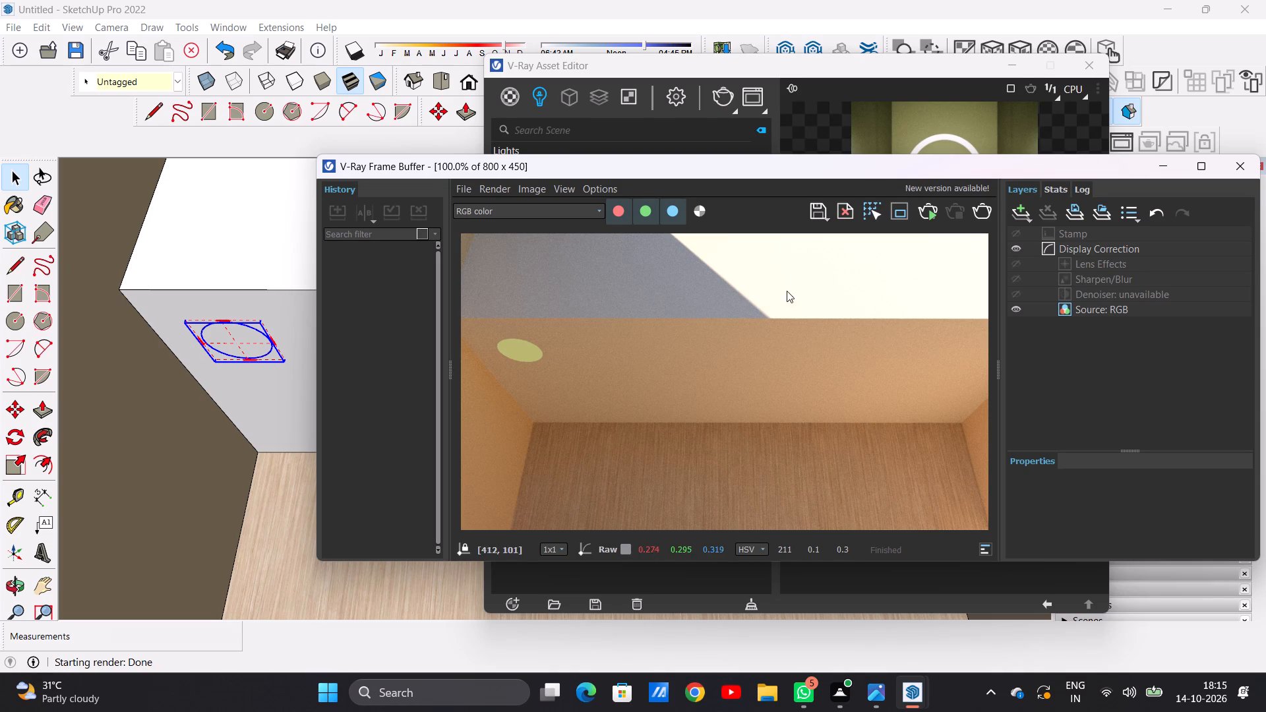
{"action": "left_click", "coordinate": [1224, 175]}
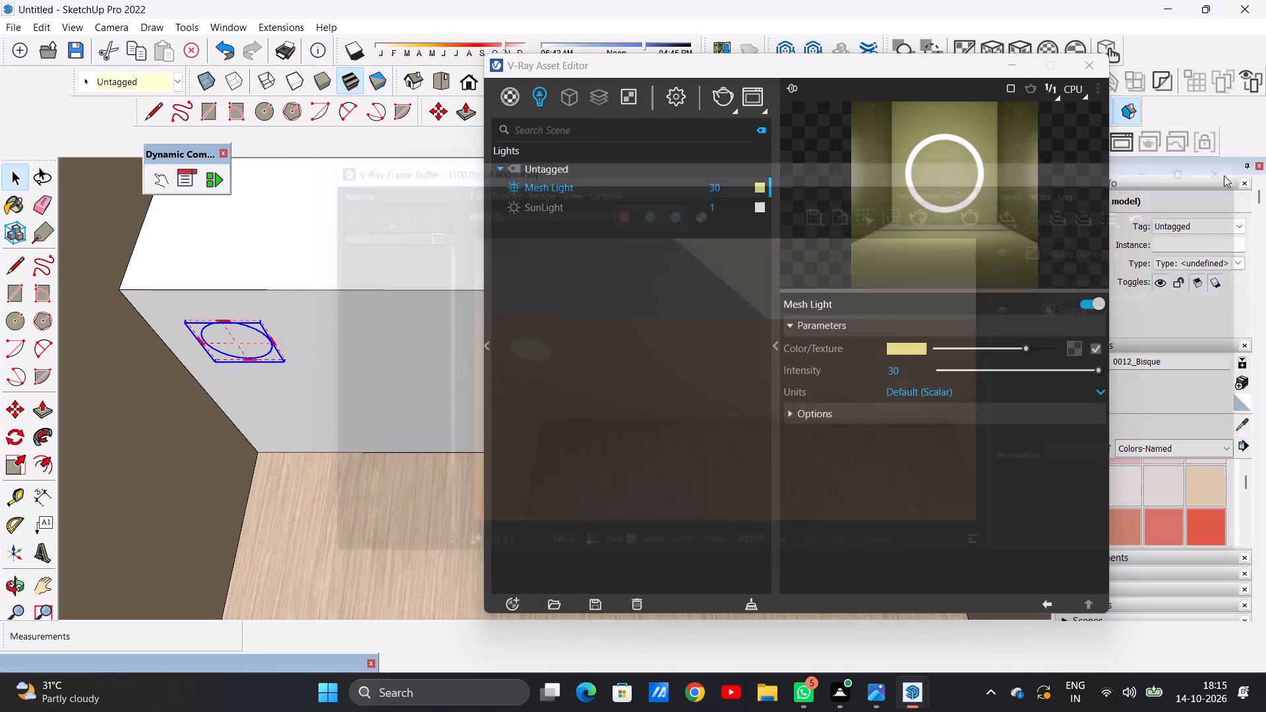
Dim the first mesh light's pale yellow colour to a muted khaki tone using its colour brightness.
{"action": "scroll", "coordinate": [258, 381], "scroll_direction": "down", "scroll_amount": 4}
{"action": "scroll", "coordinate": [311, 353], "scroll_direction": "up", "scroll_amount": 4}
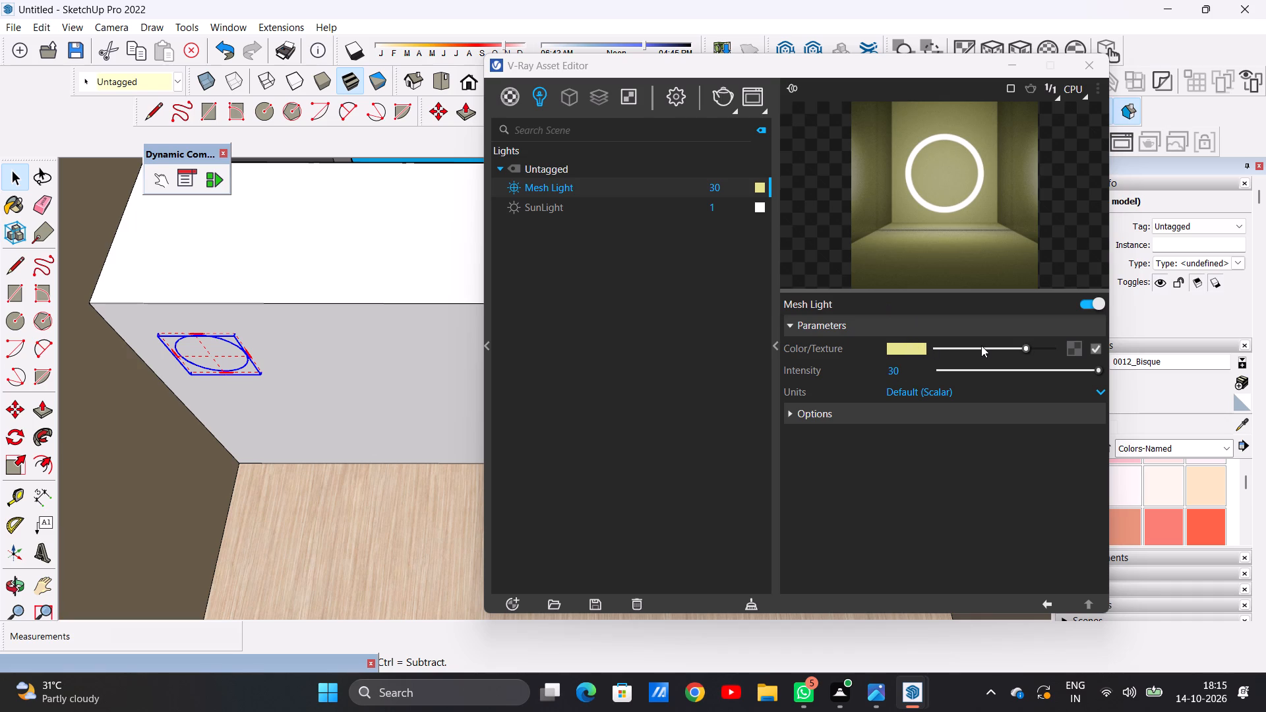
{"action": "left_click", "coordinate": [981, 345]}
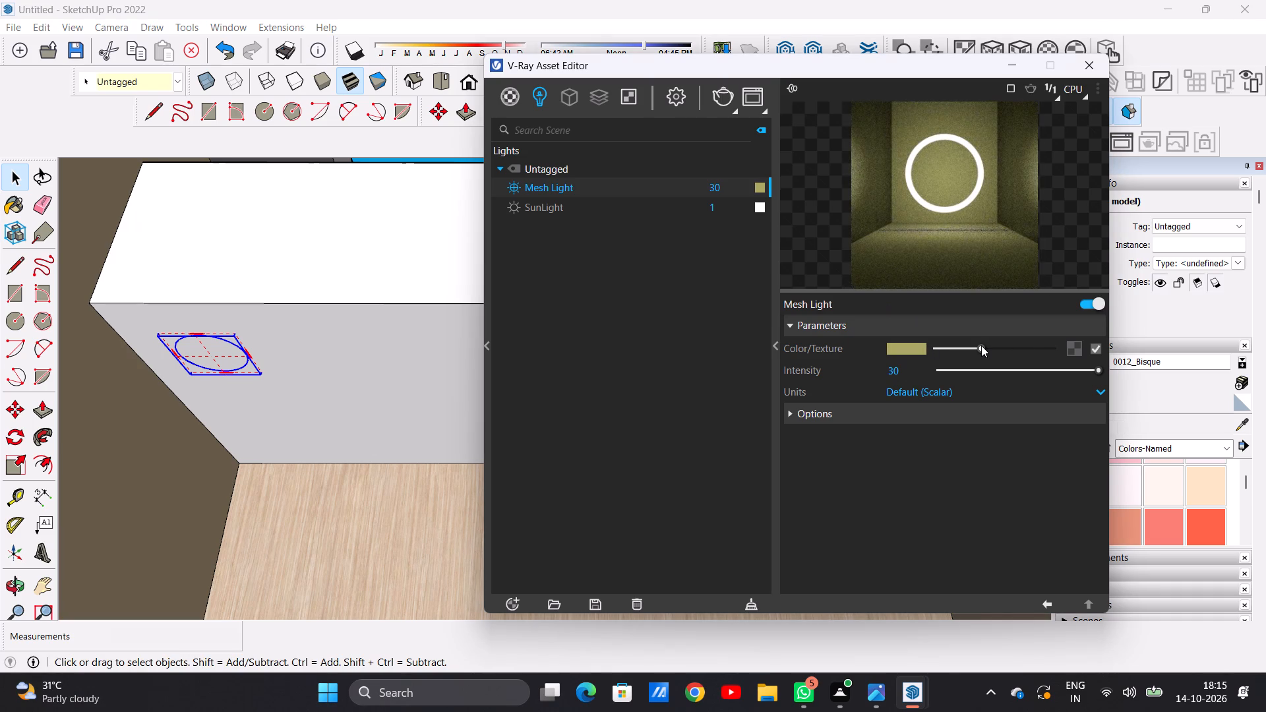
{"action": "left_click", "coordinate": [946, 348]}
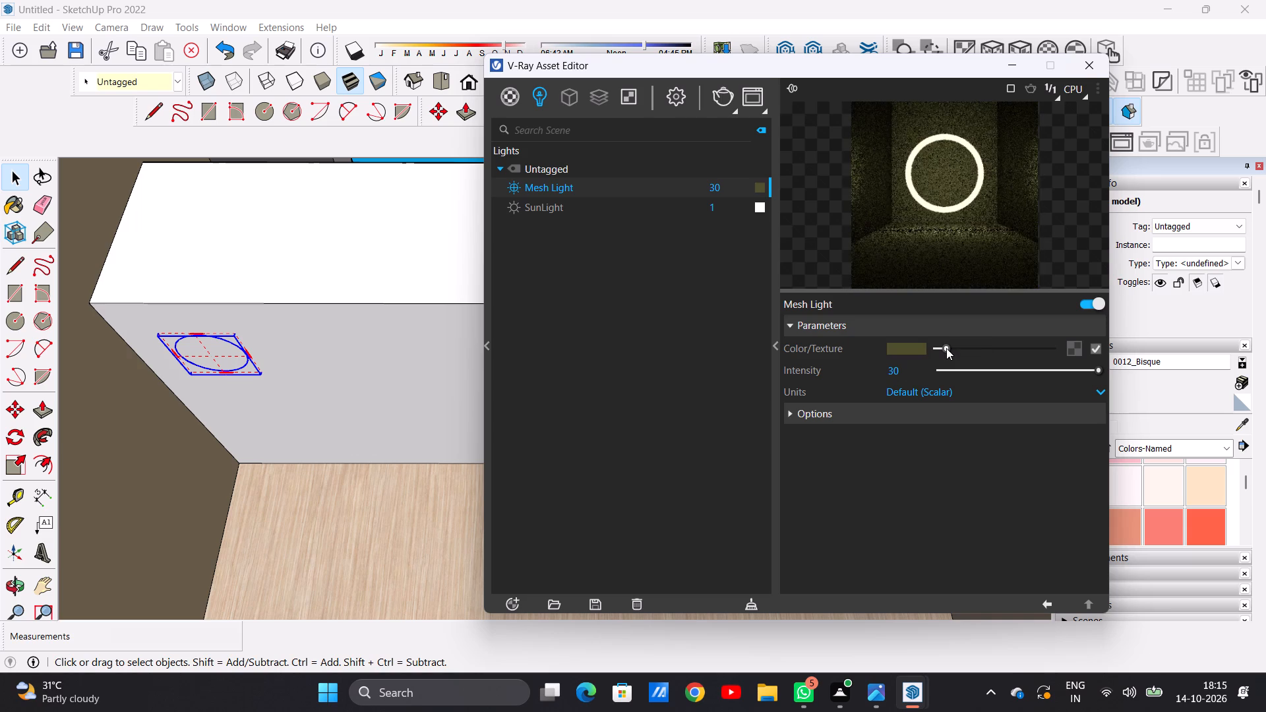
{"action": "left_click", "coordinate": [959, 348]}
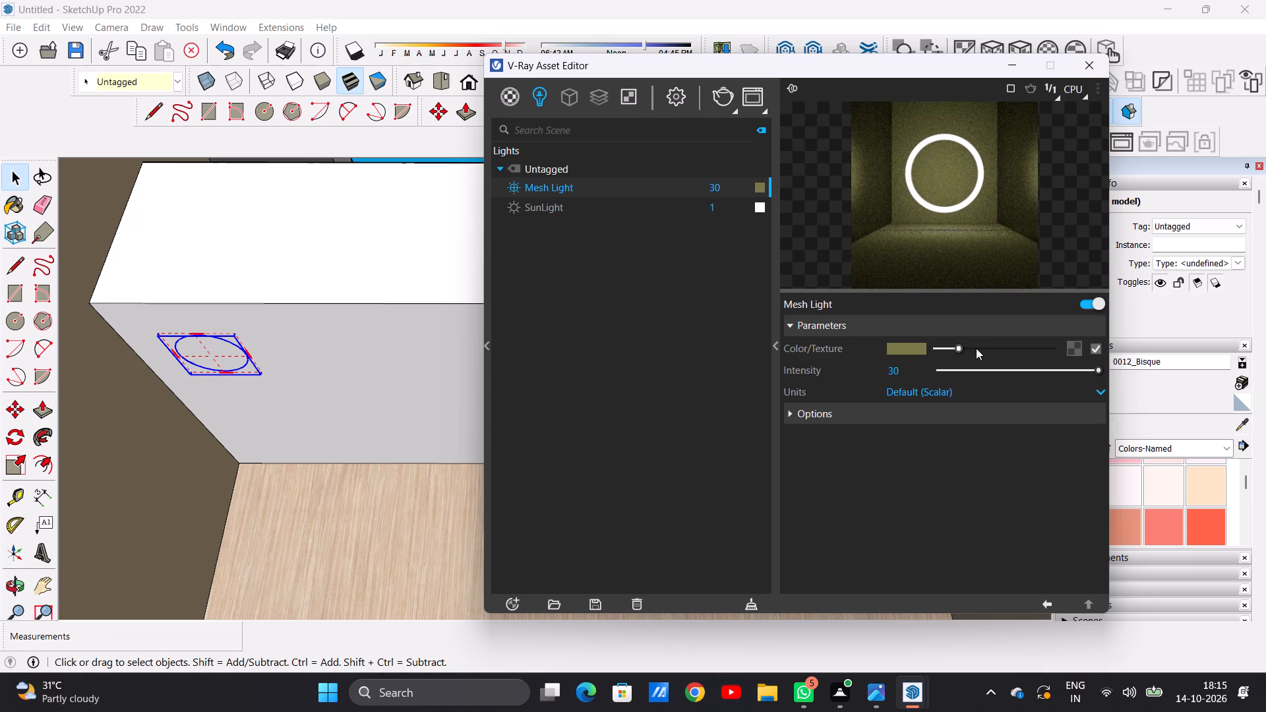
{"action": "left_click", "coordinate": [979, 346]}
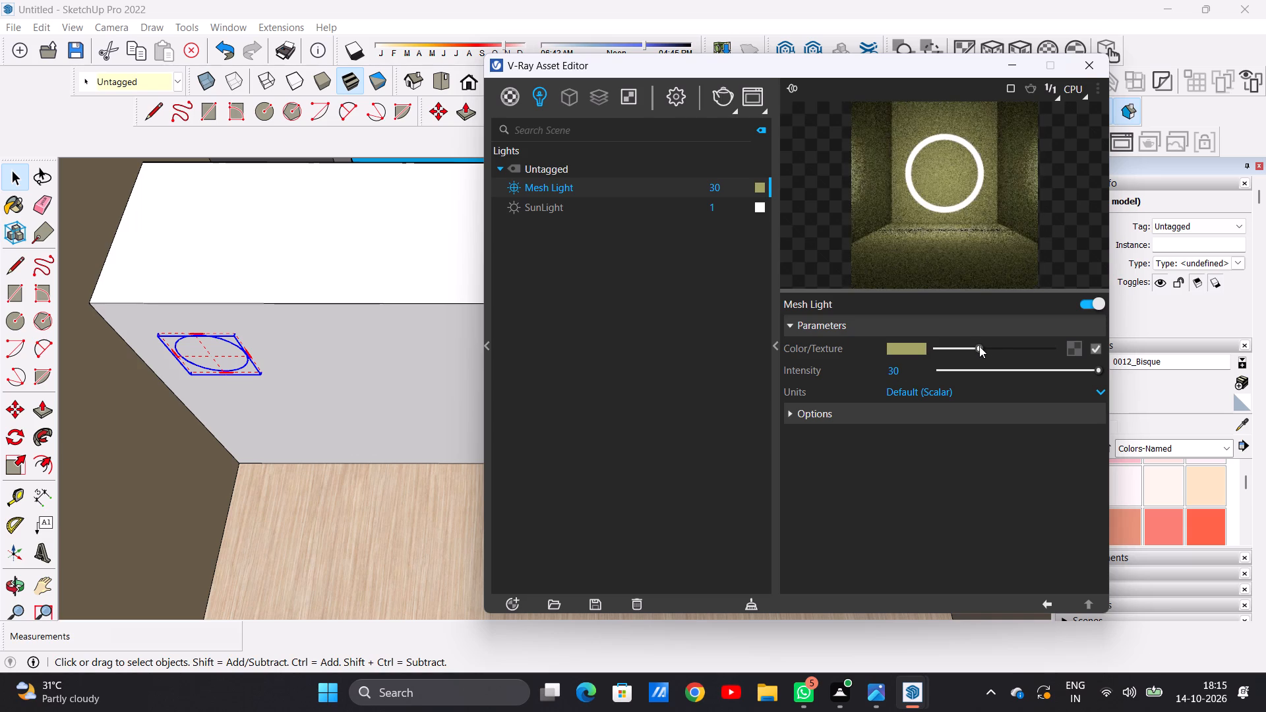
{"action": "left_click", "coordinate": [996, 345]}
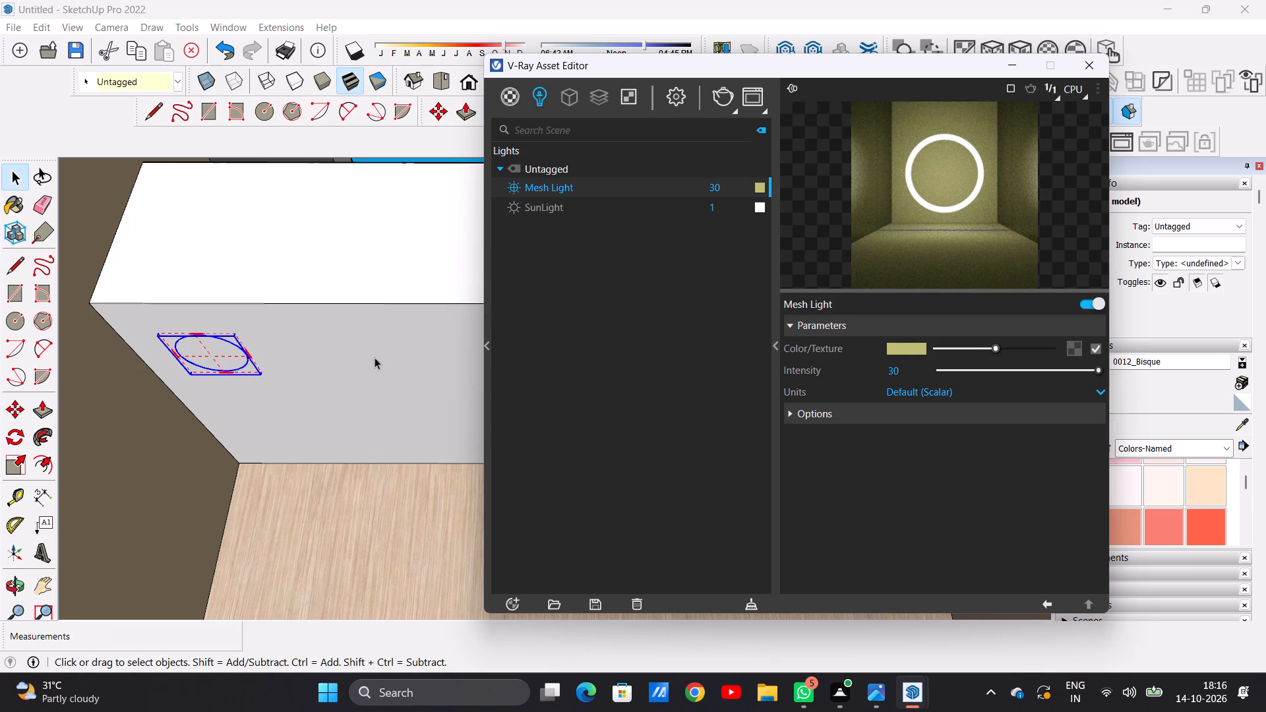
Group the middle ceiling circle in the wider recess and convert it to a V-Ray mesh light.
{"action": "scroll", "coordinate": [375, 357], "scroll_direction": "down", "scroll_amount": 12}
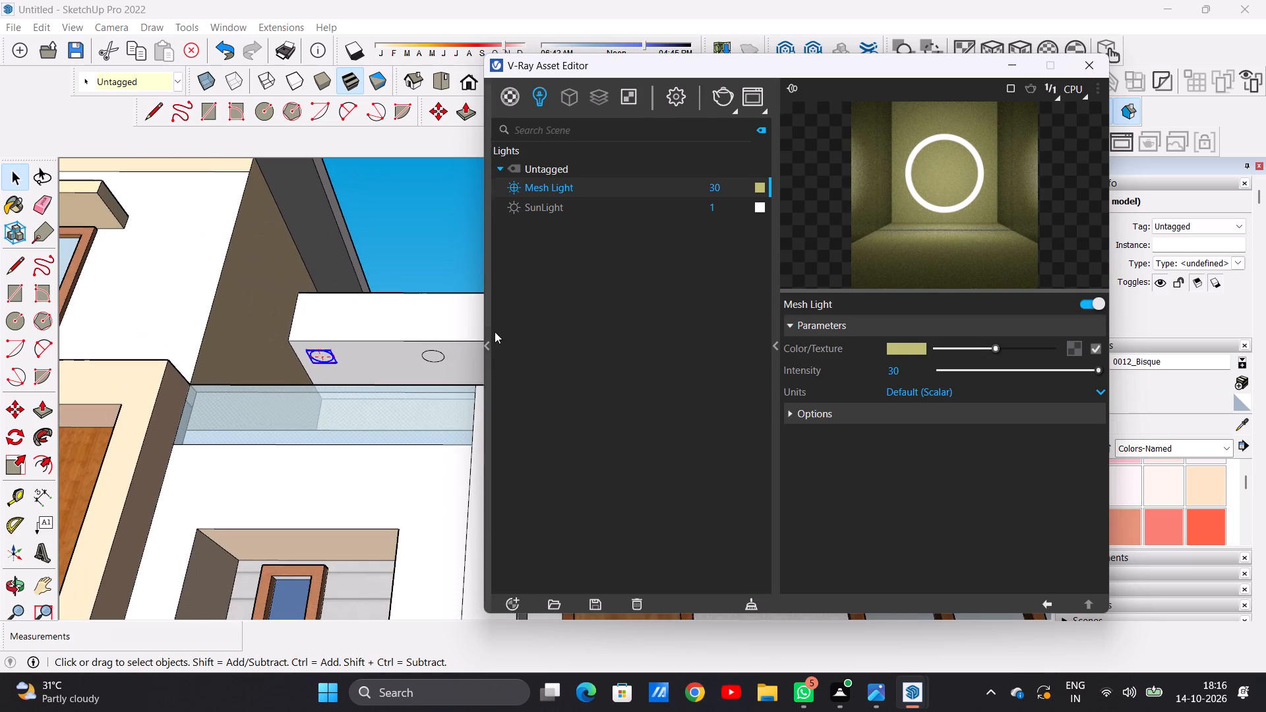
{"action": "scroll", "coordinate": [469, 341], "scroll_direction": "up", "scroll_amount": 10}
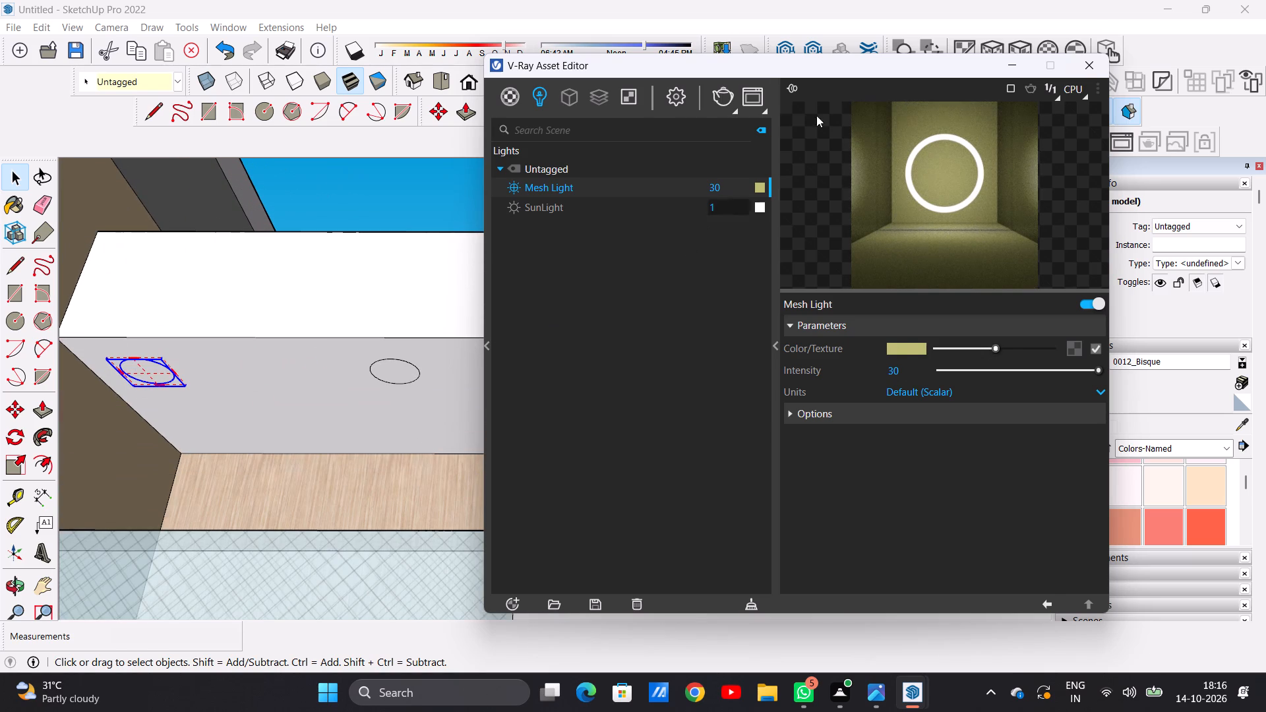
{"action": "left_click_drag", "start_coordinate": [824, 62], "coordinate": [899, 112]}
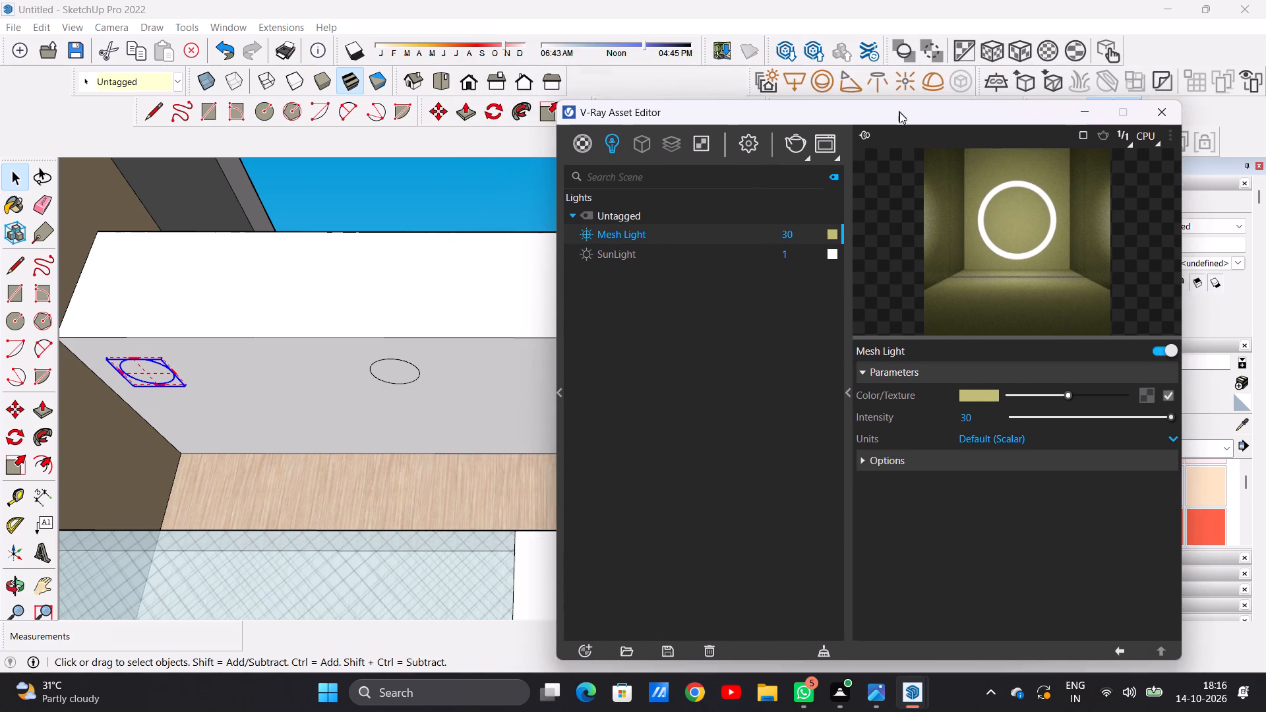
{"action": "left_click_drag", "start_coordinate": [899, 112], "coordinate": [969, 171]}
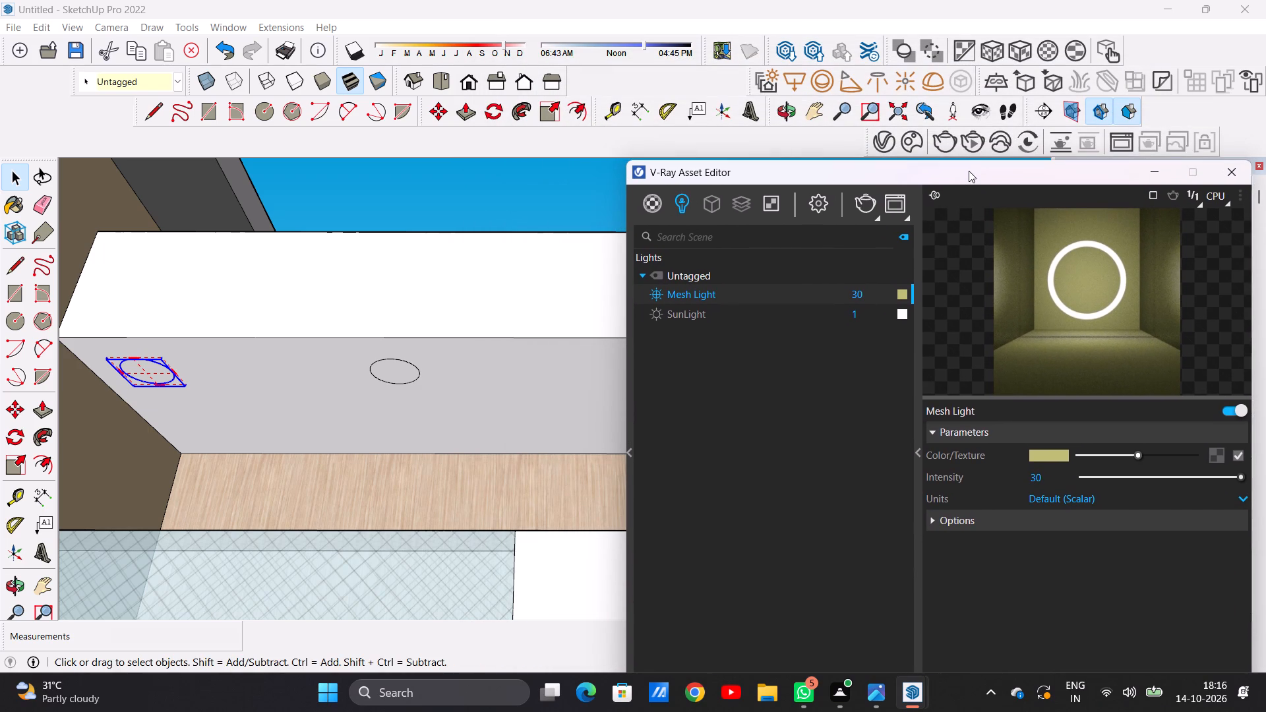
{"action": "scroll", "coordinate": [285, 404], "scroll_direction": "down", "scroll_amount": 4}
{"action": "scroll", "coordinate": [362, 394], "scroll_direction": "up", "scroll_amount": 6}
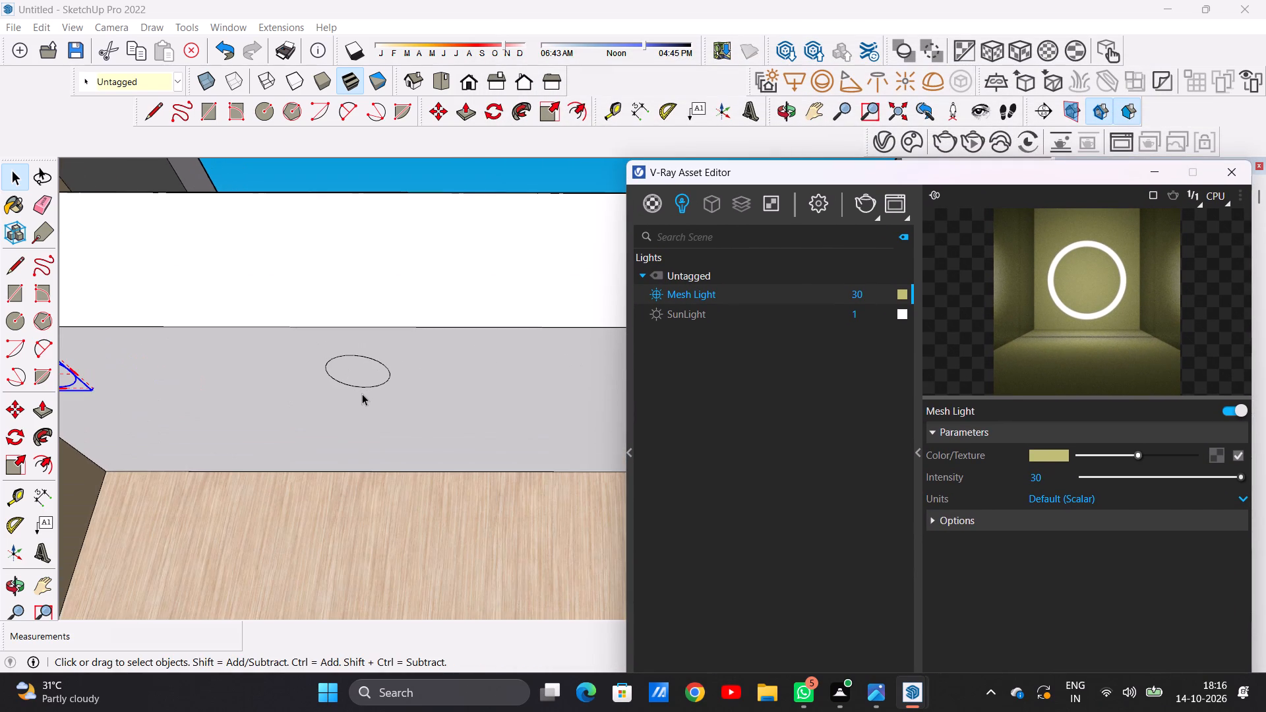
{"action": "scroll", "coordinate": [400, 351], "scroll_direction": "down", "scroll_amount": 11}
{"action": "scroll", "coordinate": [374, 373], "scroll_direction": "up", "scroll_amount": 1}
{"action": "scroll", "coordinate": [374, 373], "scroll_direction": "down", "scroll_amount": 1}
{"action": "scroll", "coordinate": [374, 373], "scroll_direction": "up", "scroll_amount": 13}
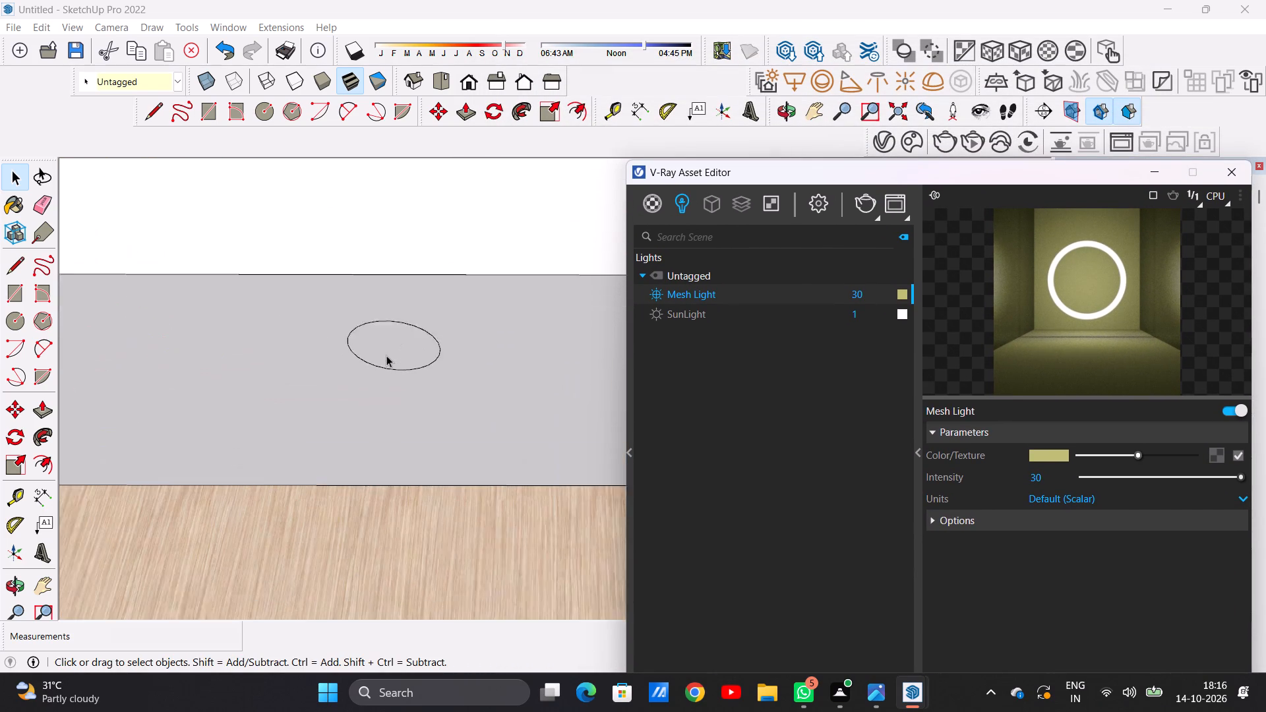
{"action": "scroll", "coordinate": [386, 355], "scroll_direction": "up", "scroll_amount": 2}
{"action": "double_click", "coordinate": [386, 355]}
{"action": "right_click", "coordinate": [386, 355]}
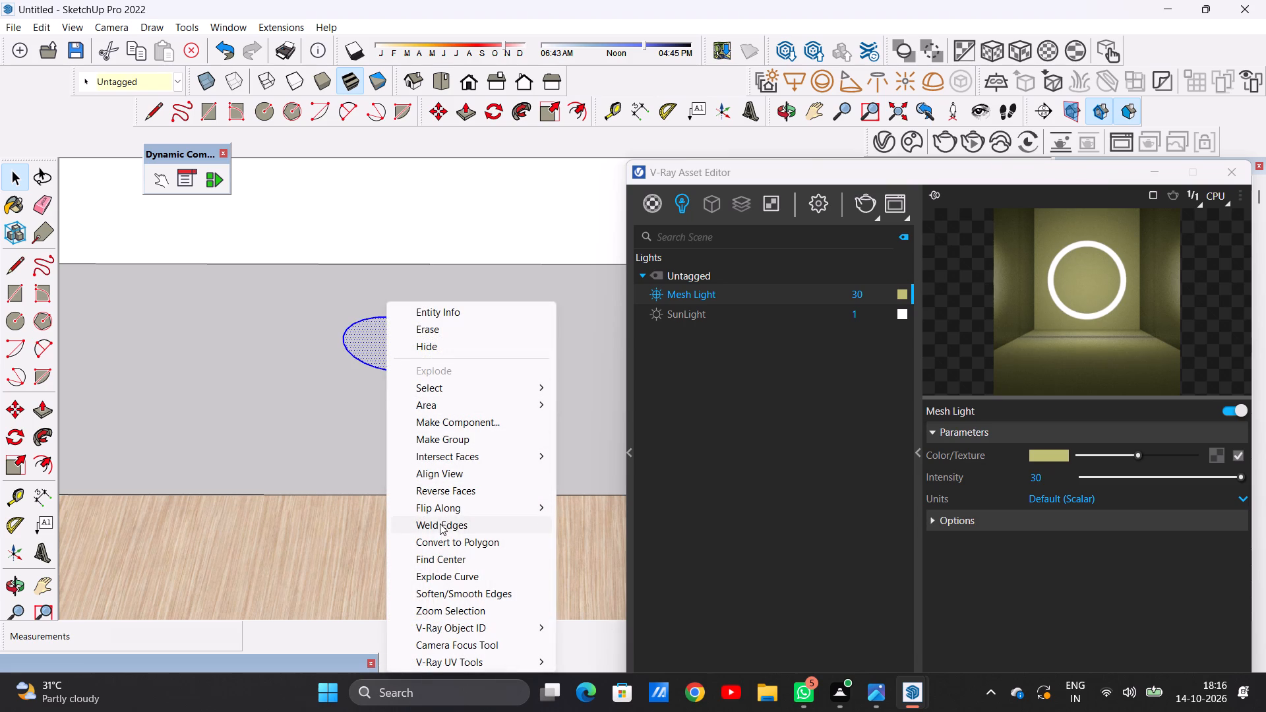
{"action": "left_click", "coordinate": [452, 443]}
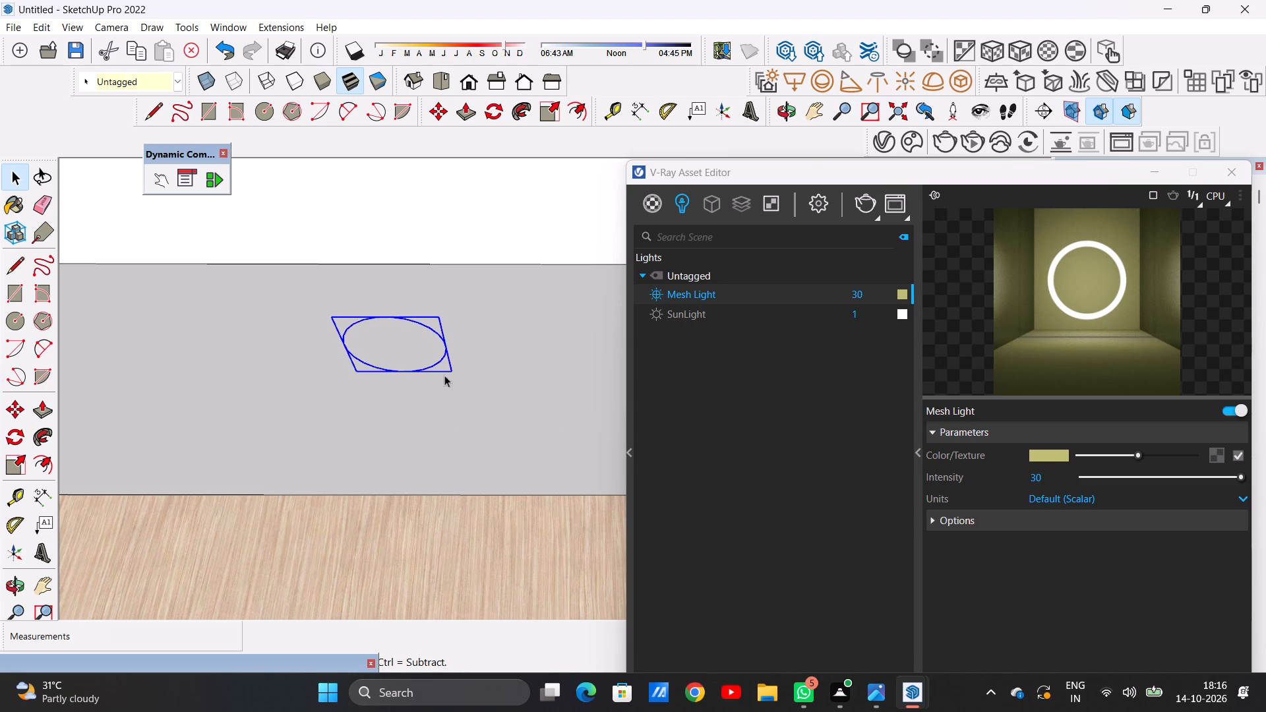
{"action": "left_click", "coordinate": [957, 78]}
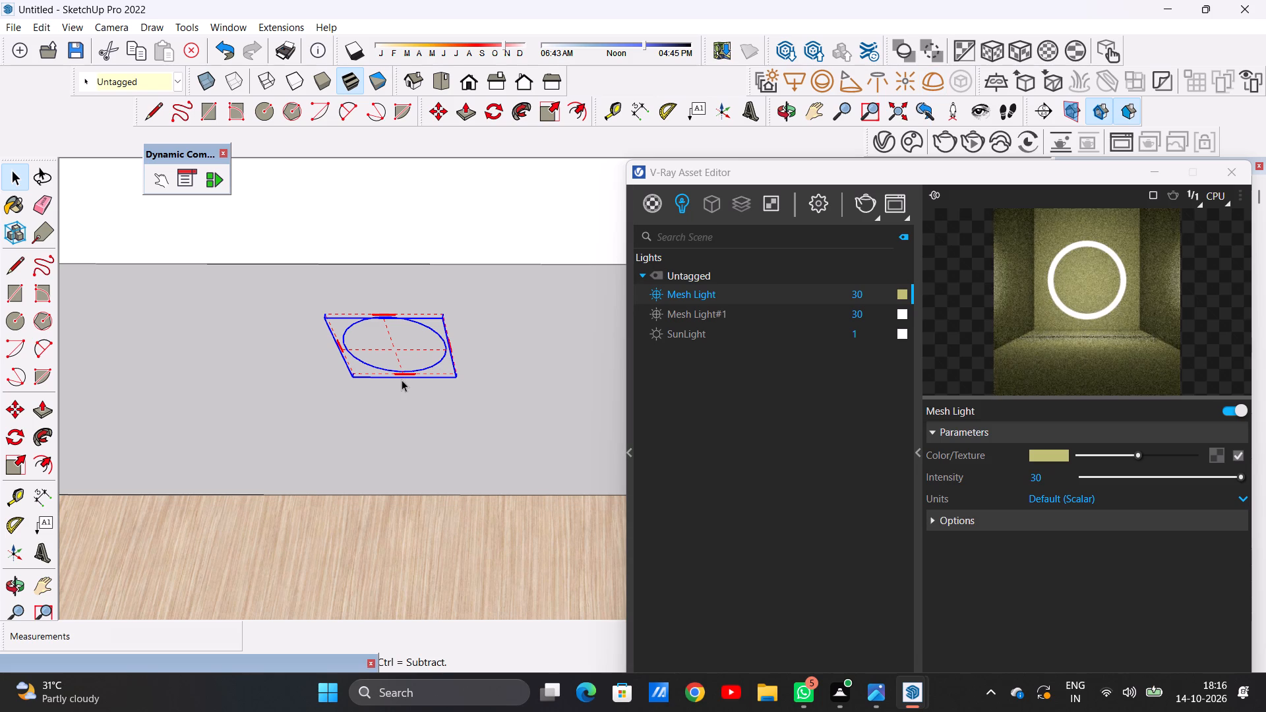
Give the second ceiling light, Mesh Light#1, a yellow colour with B 0.164 and dim it to a dark olive yellow.
{"action": "left_click", "coordinate": [899, 312]}
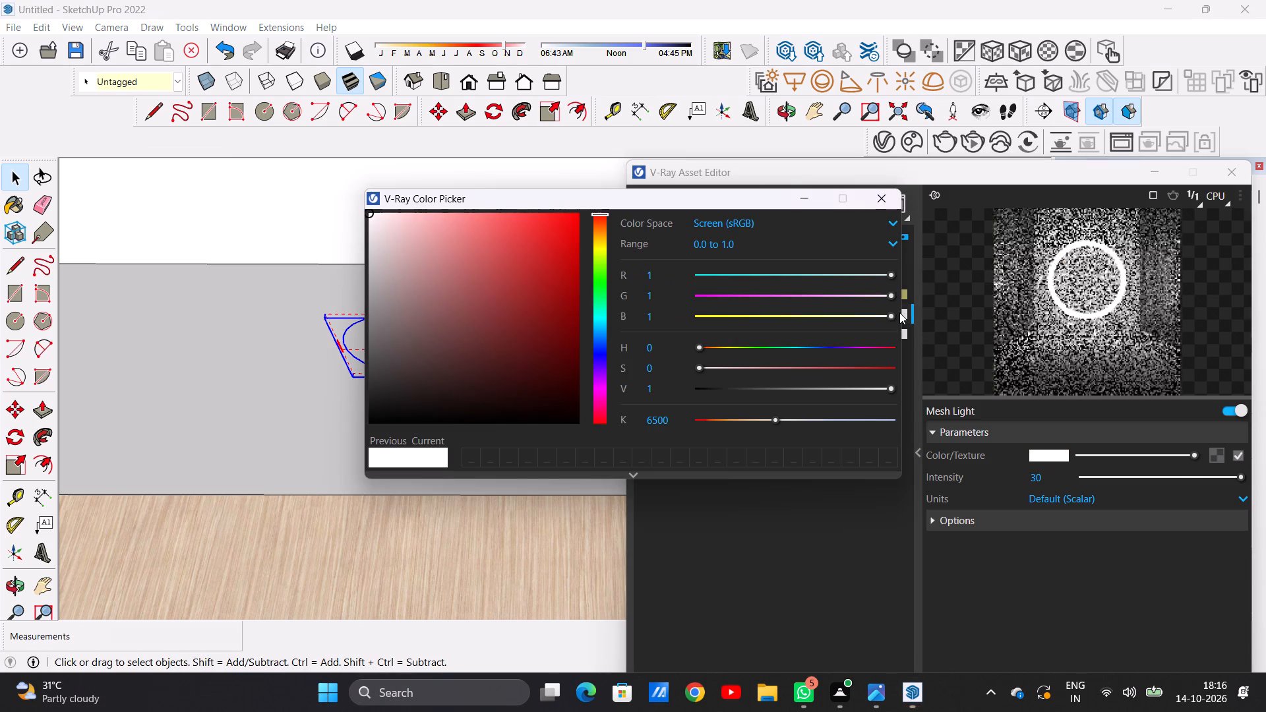
{"action": "left_click", "coordinate": [731, 316]}
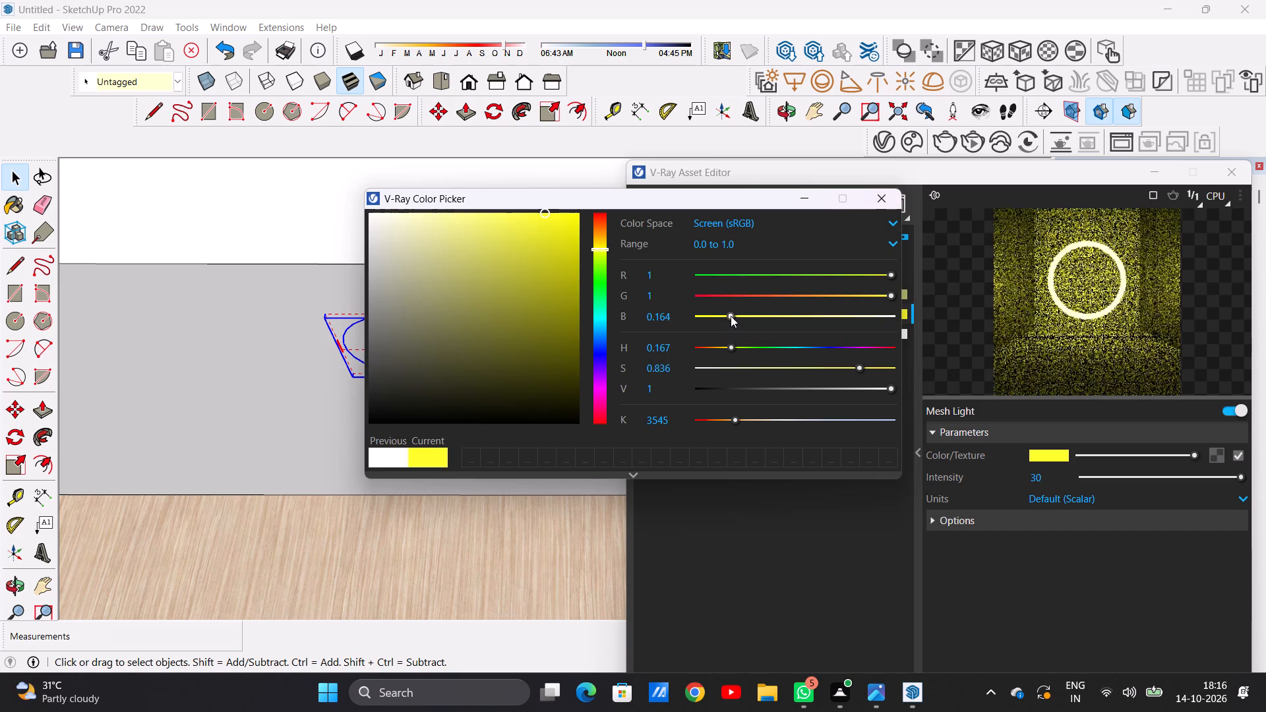
{"action": "left_click", "coordinate": [1118, 452]}
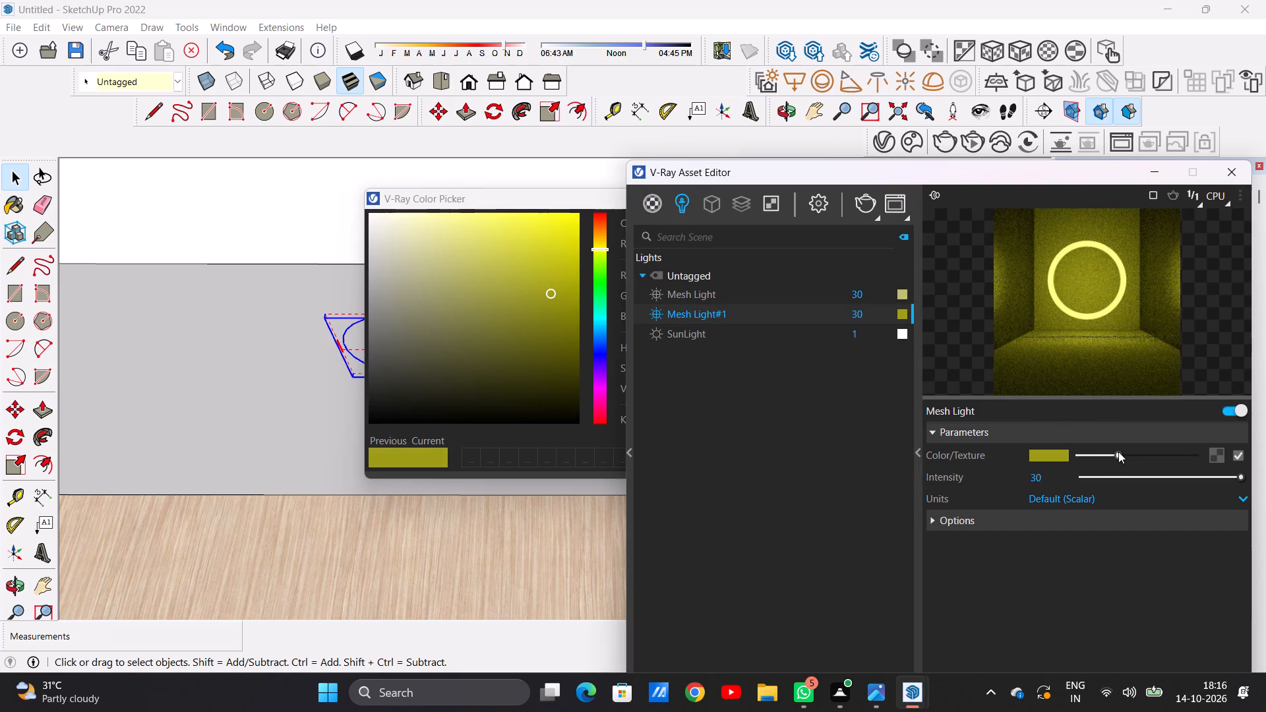
{"action": "left_click", "coordinate": [1106, 452]}
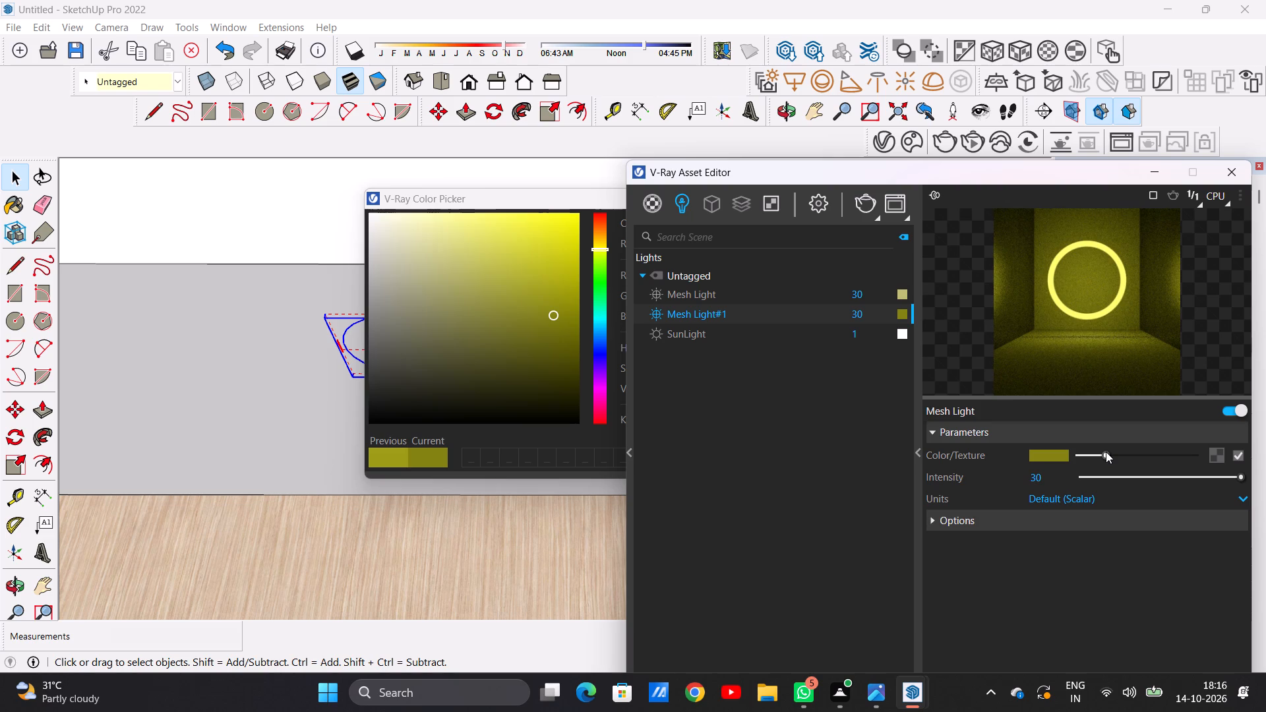
{"action": "scroll", "coordinate": [1106, 452], "scroll_direction": "up", "scroll_amount": 3}
{"action": "scroll", "coordinate": [1106, 452], "scroll_direction": "down", "scroll_amount": 1}
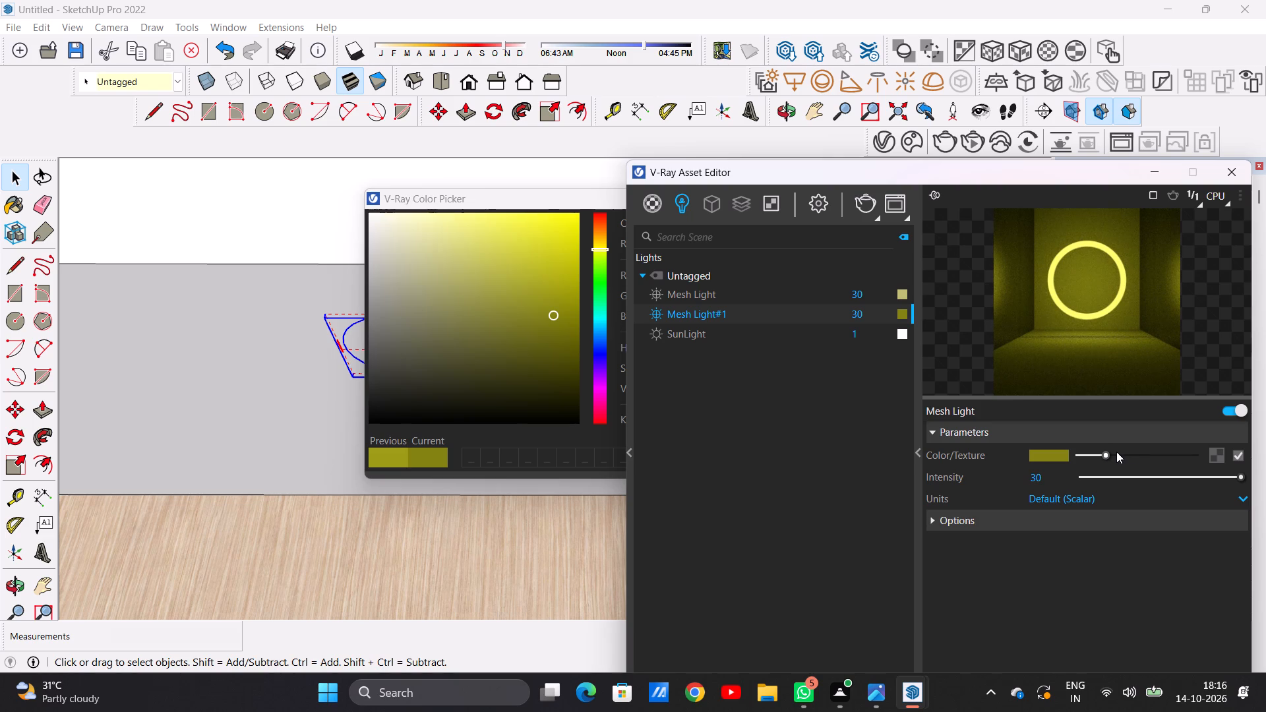
{"action": "left_click", "coordinate": [1116, 452]}
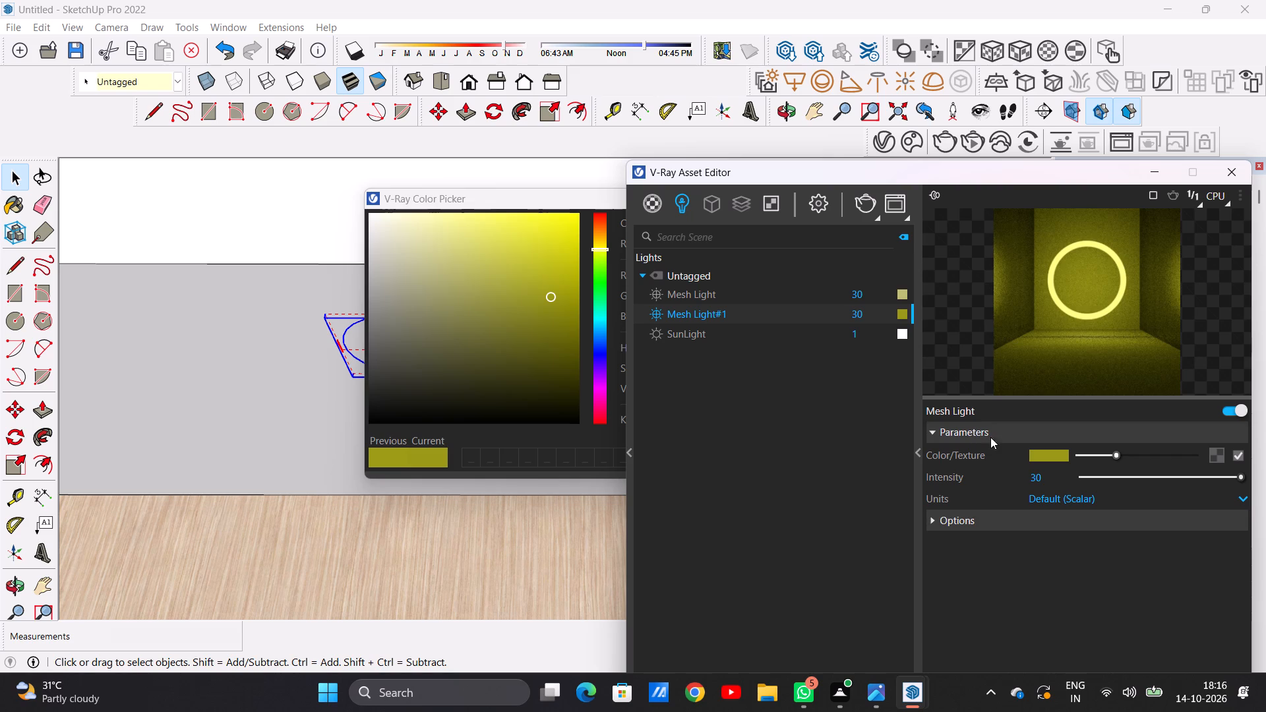
{"action": "left_click", "coordinate": [1098, 454]}
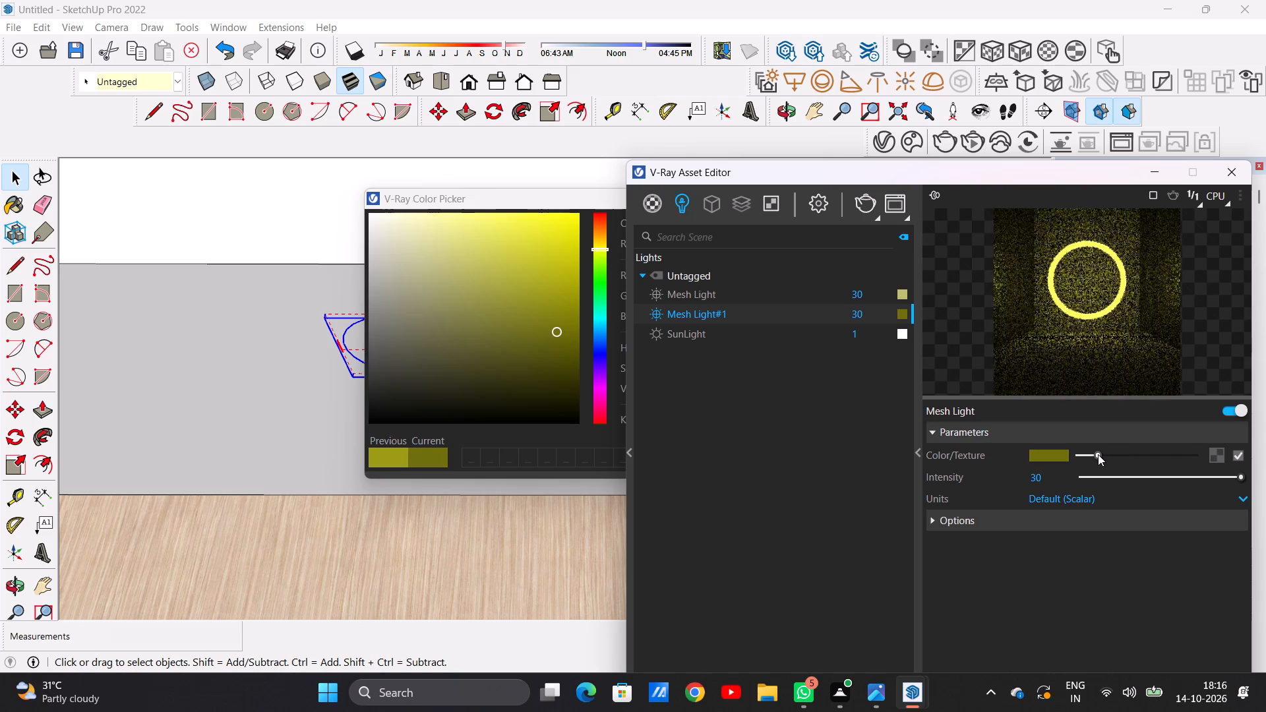
{"action": "left_click", "coordinate": [1117, 454]}
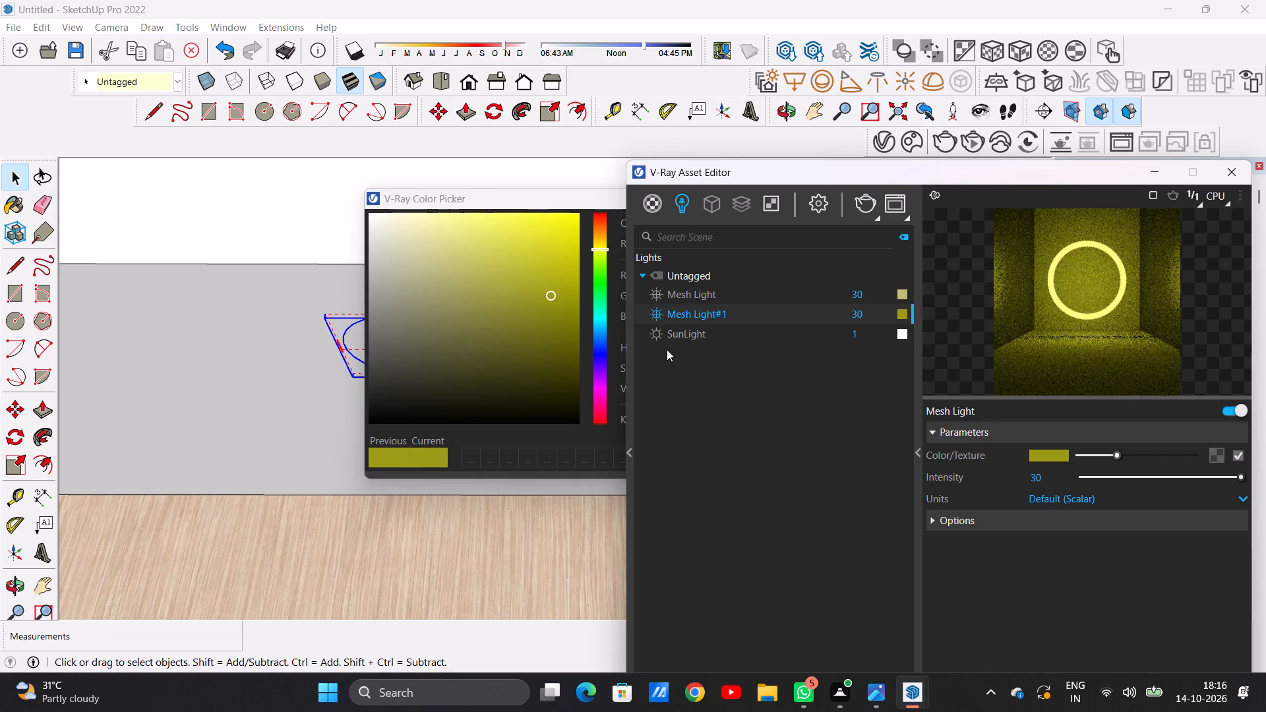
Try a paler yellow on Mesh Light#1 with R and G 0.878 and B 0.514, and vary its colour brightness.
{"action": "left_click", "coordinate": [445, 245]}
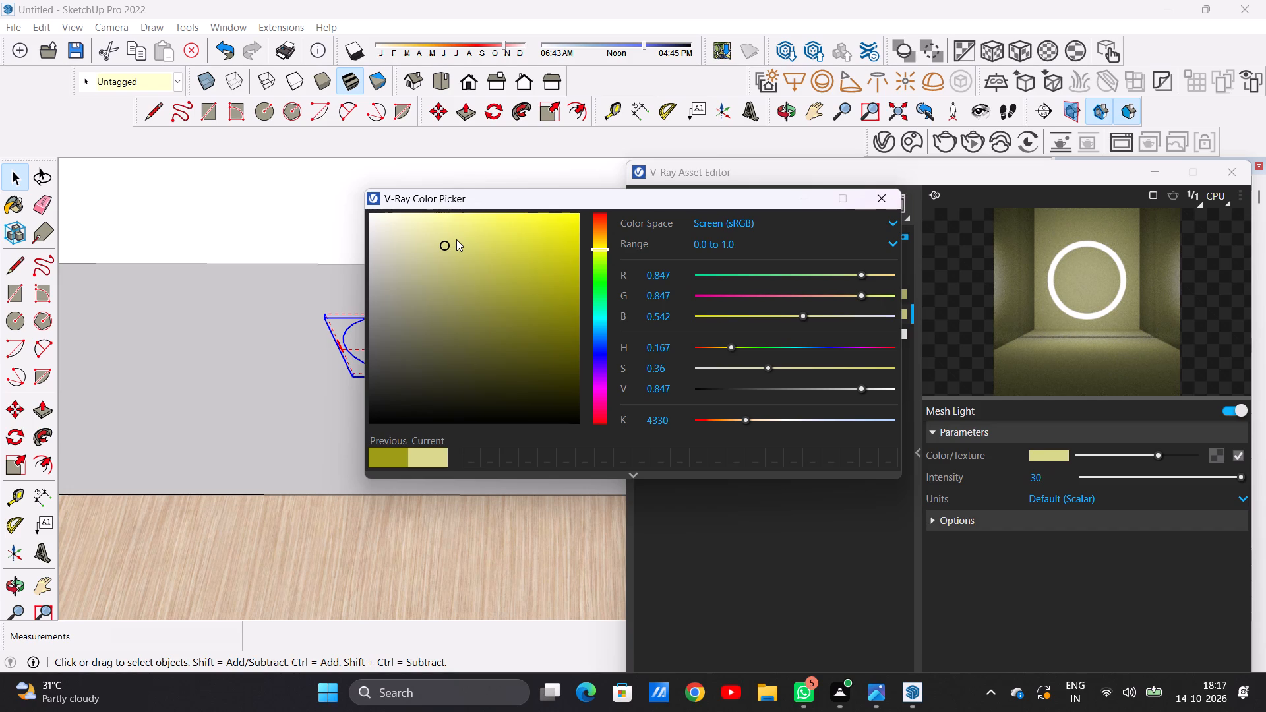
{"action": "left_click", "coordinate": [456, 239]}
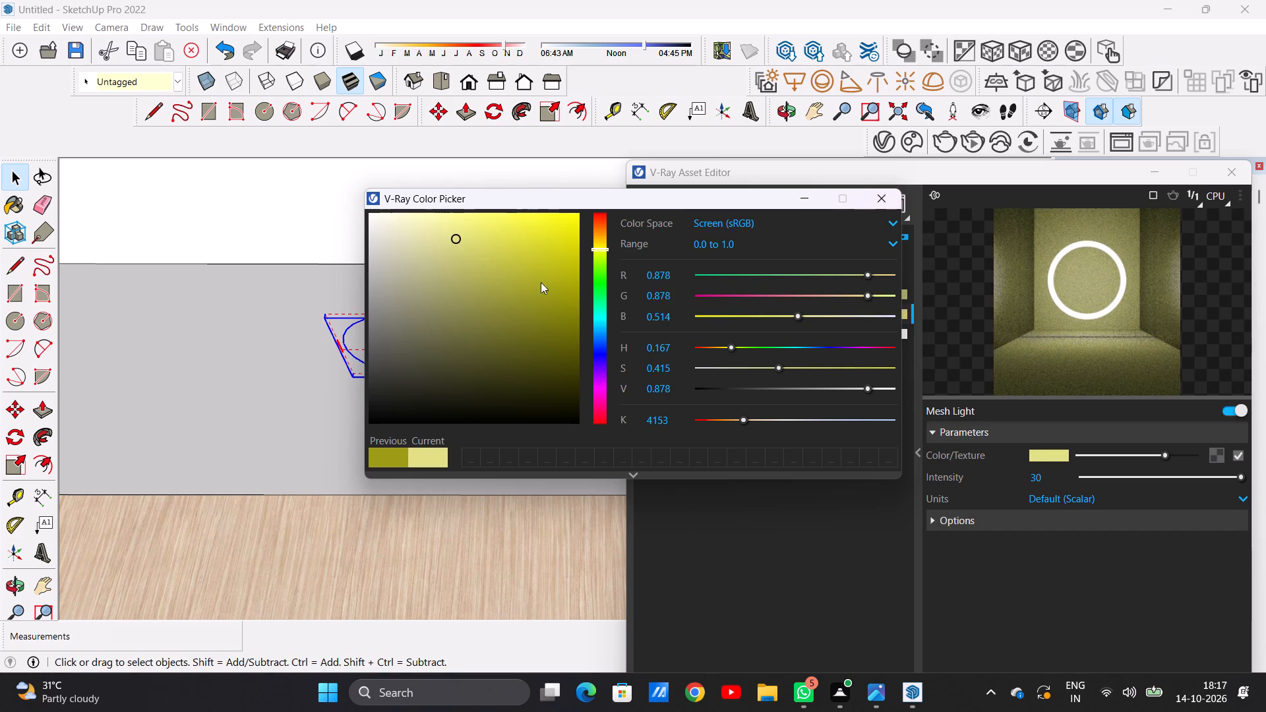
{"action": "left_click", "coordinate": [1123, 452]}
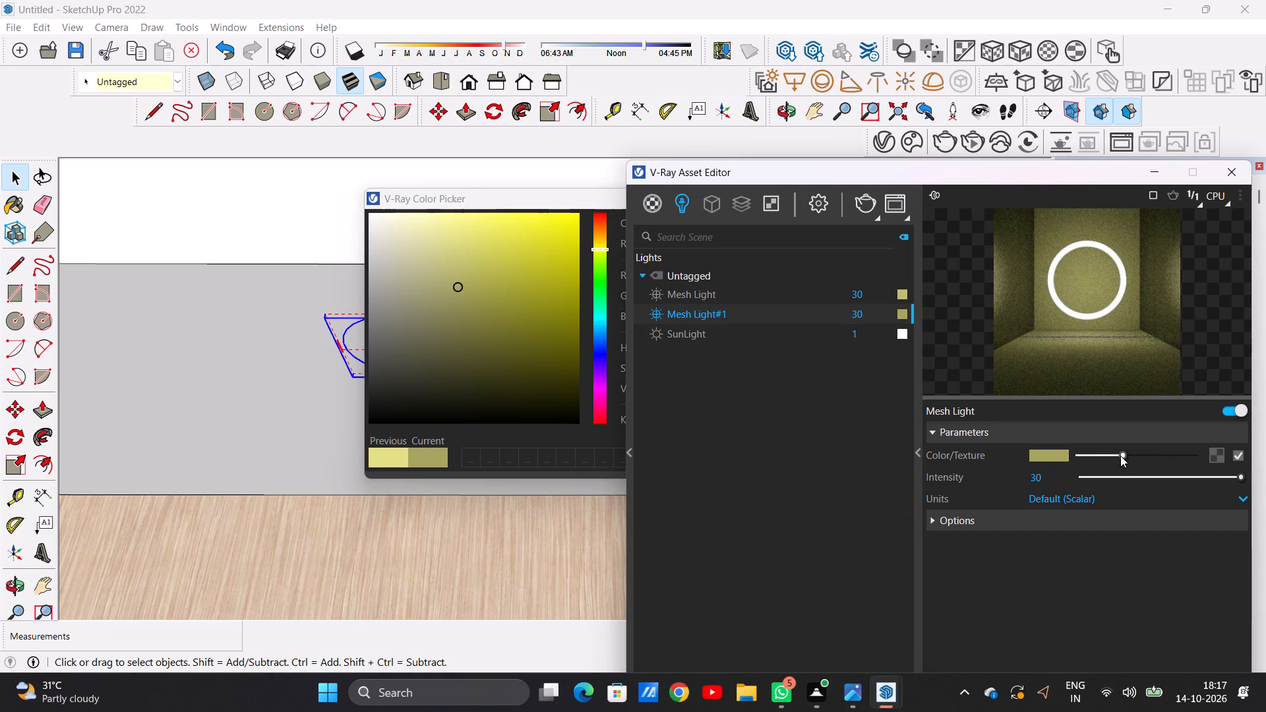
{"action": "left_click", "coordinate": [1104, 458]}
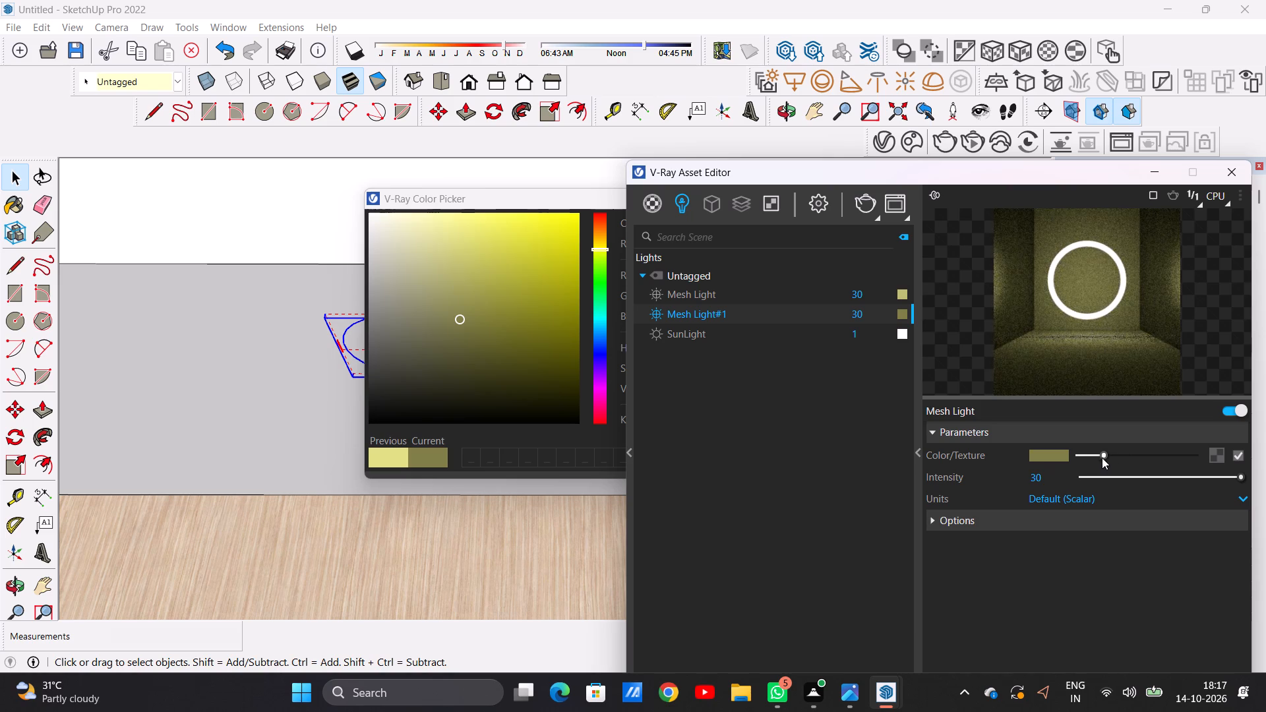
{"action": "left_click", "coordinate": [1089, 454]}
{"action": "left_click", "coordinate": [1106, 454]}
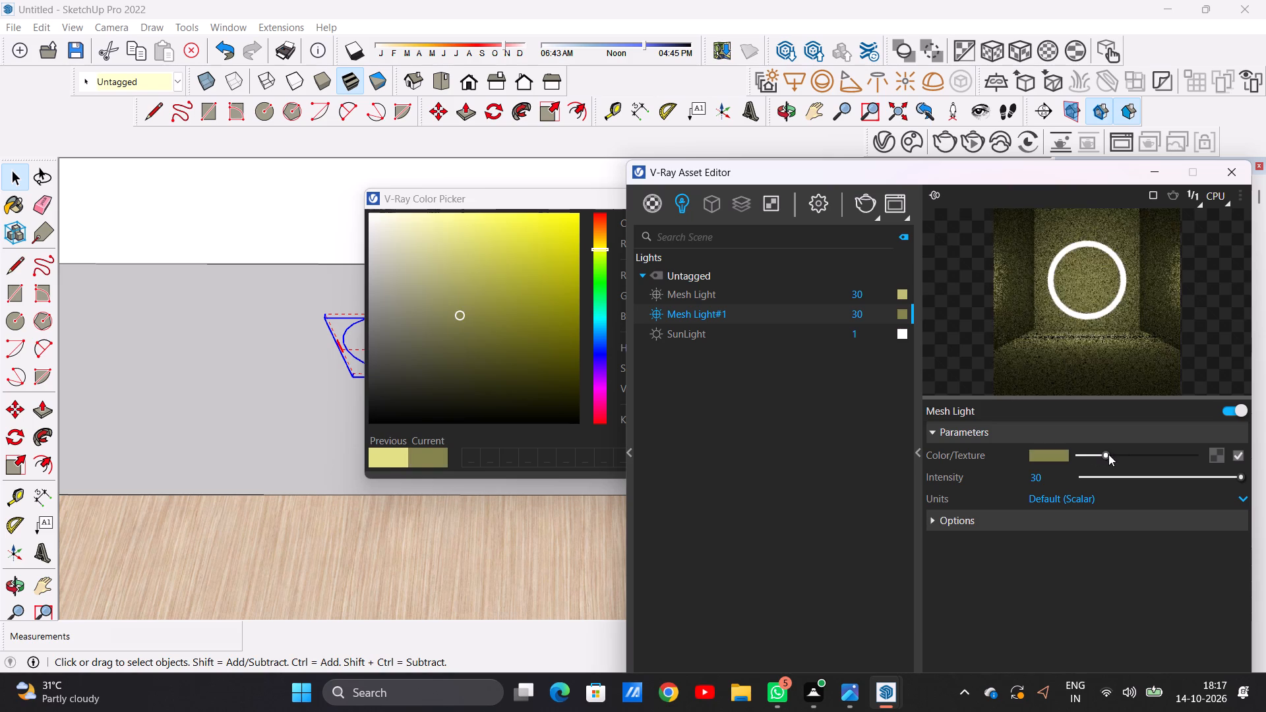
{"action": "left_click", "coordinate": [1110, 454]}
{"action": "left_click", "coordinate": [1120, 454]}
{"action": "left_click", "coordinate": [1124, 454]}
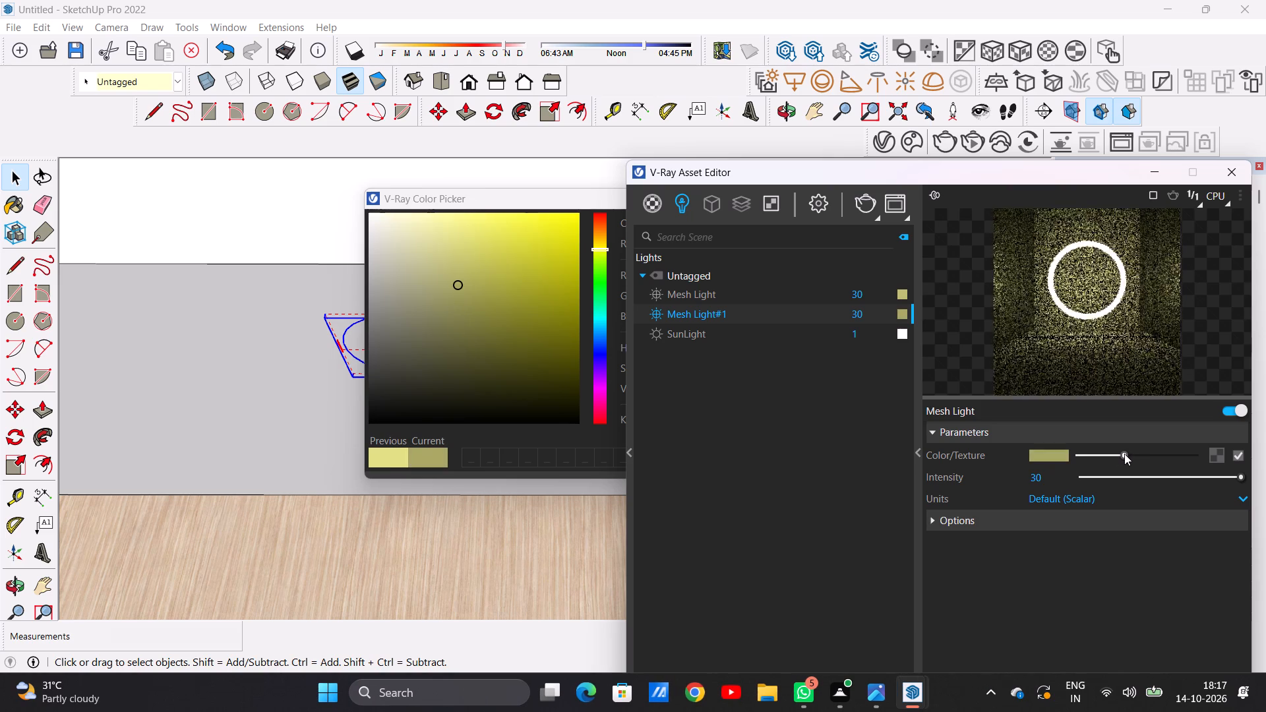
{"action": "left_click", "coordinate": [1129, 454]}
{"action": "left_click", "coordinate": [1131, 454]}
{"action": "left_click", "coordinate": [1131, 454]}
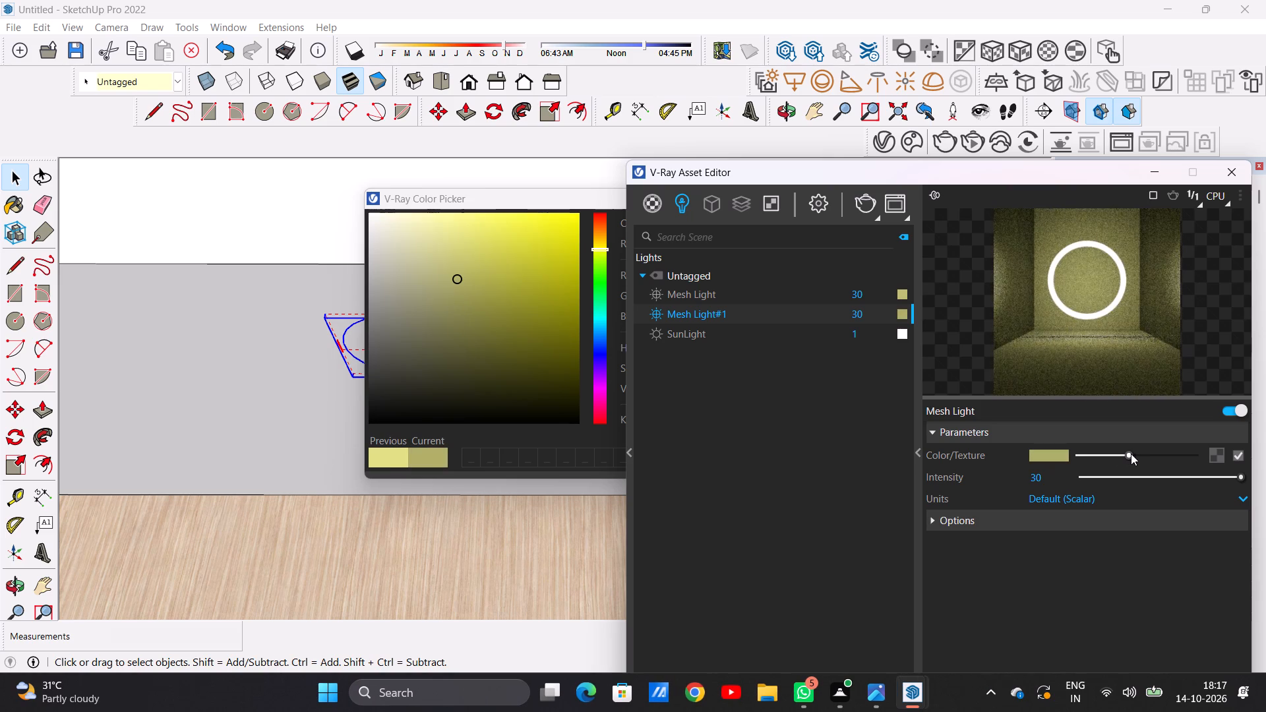
Set Mesh Light#1's colour to pale yellow with R and G 0.8 and B 0.506, and close the colour picker.
{"action": "left_click", "coordinate": [446, 256]}
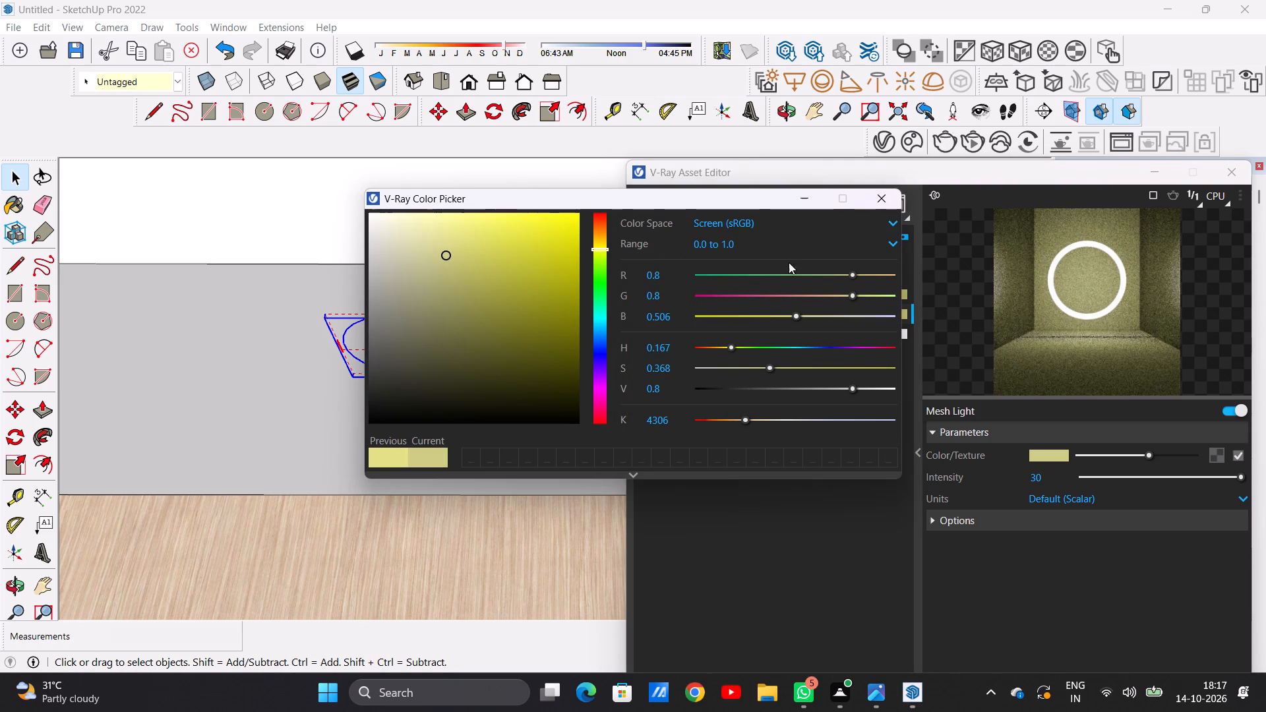
{"action": "left_click", "coordinate": [887, 197]}
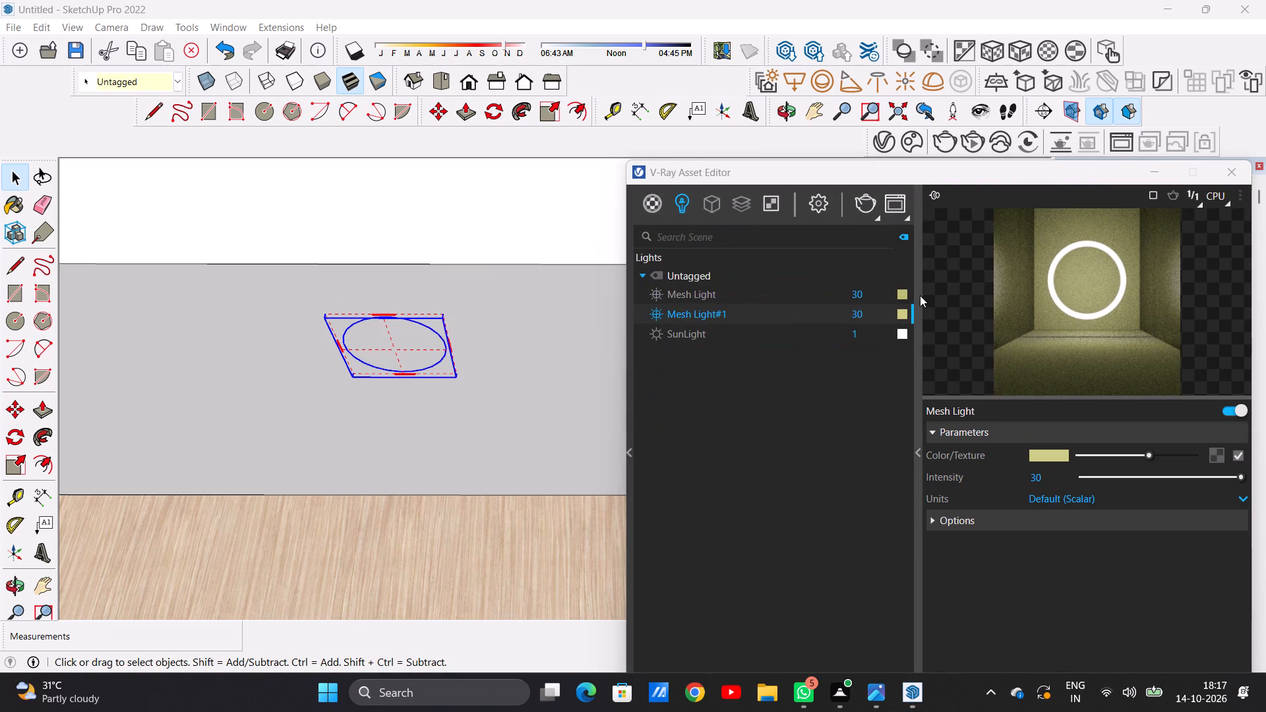
Frame the recess from below and render it in V-Ray to check both ceiling lights, closing the render window.
{"action": "scroll", "coordinate": [419, 352], "scroll_direction": "down", "scroll_amount": 11}
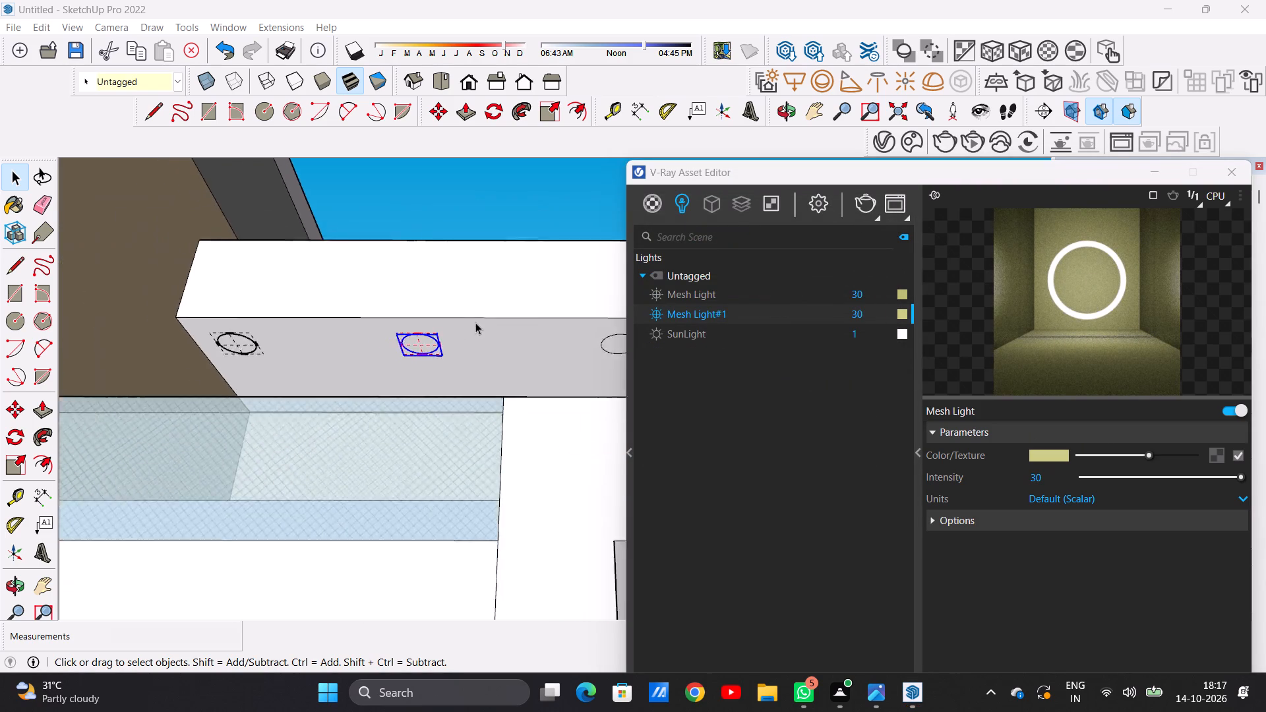
{"action": "scroll", "coordinate": [475, 322], "scroll_direction": "down", "scroll_amount": 4}
{"action": "middle_click_drag", "start_coordinate": [475, 322], "coordinate": [484, 383]}
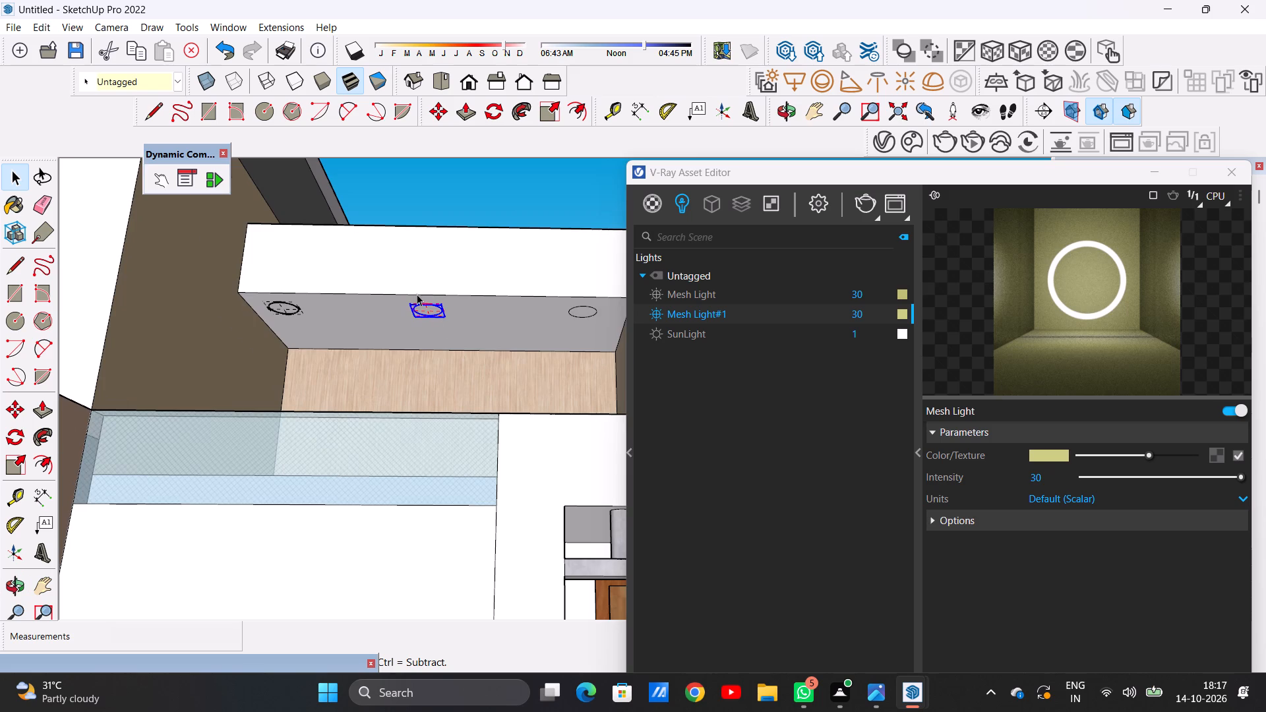
{"action": "scroll", "coordinate": [417, 294], "scroll_direction": "up", "scroll_amount": 7}
{"action": "middle_click_drag", "start_coordinate": [536, 327], "coordinate": [510, 254]}
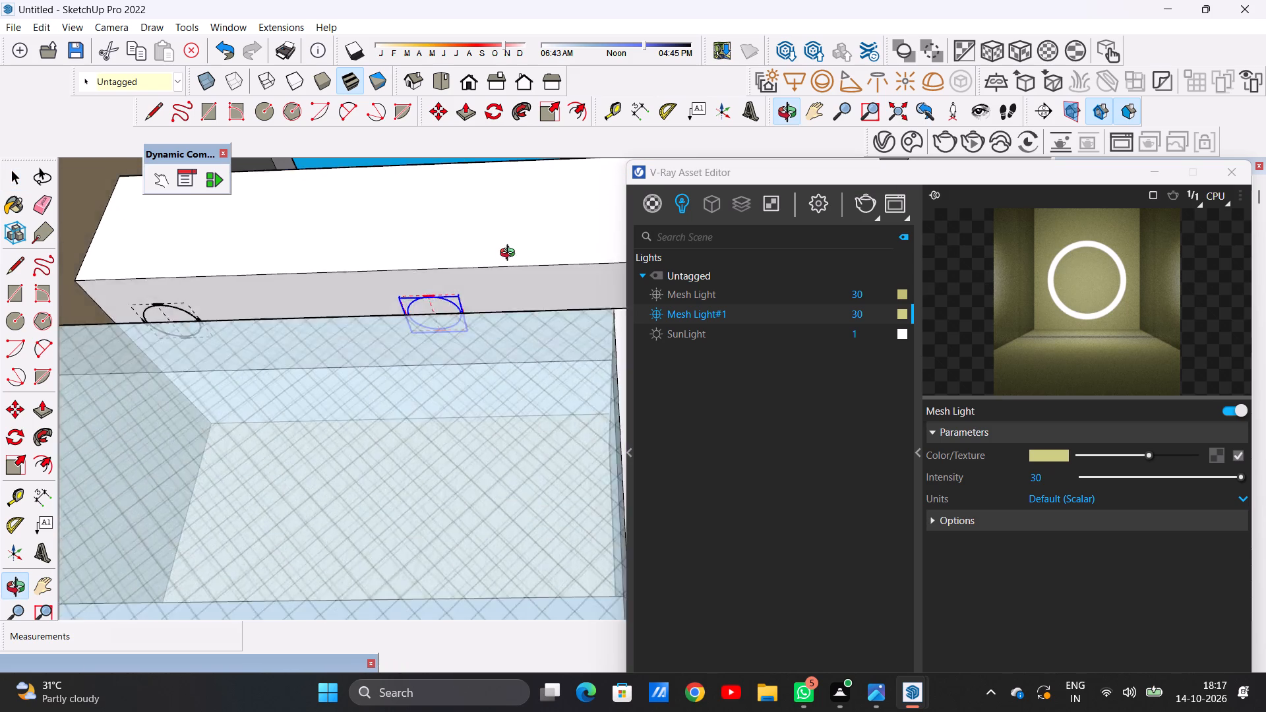
{"action": "middle_click_drag", "start_coordinate": [510, 254], "coordinate": [524, 337]}
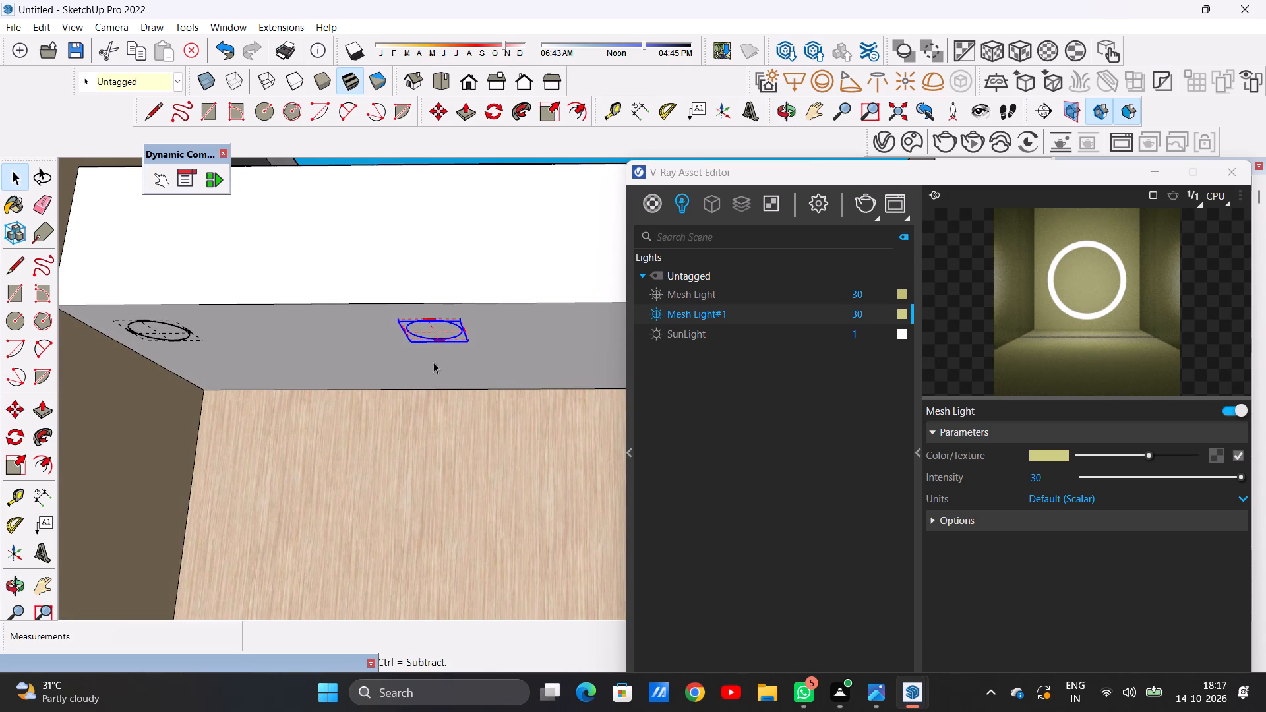
{"action": "scroll", "coordinate": [437, 363], "scroll_direction": "down", "scroll_amount": 4}
{"action": "scroll", "coordinate": [491, 343], "scroll_direction": "up", "scroll_amount": 2}
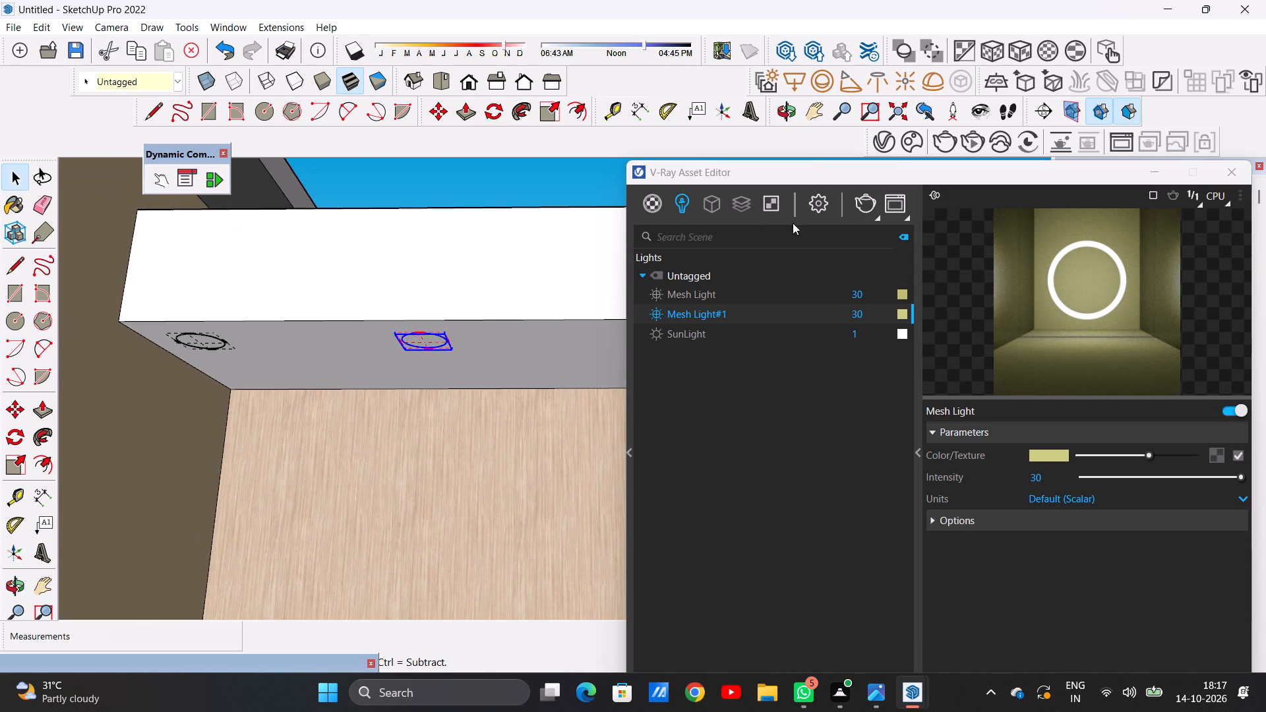
{"action": "left_click", "coordinate": [869, 206]}
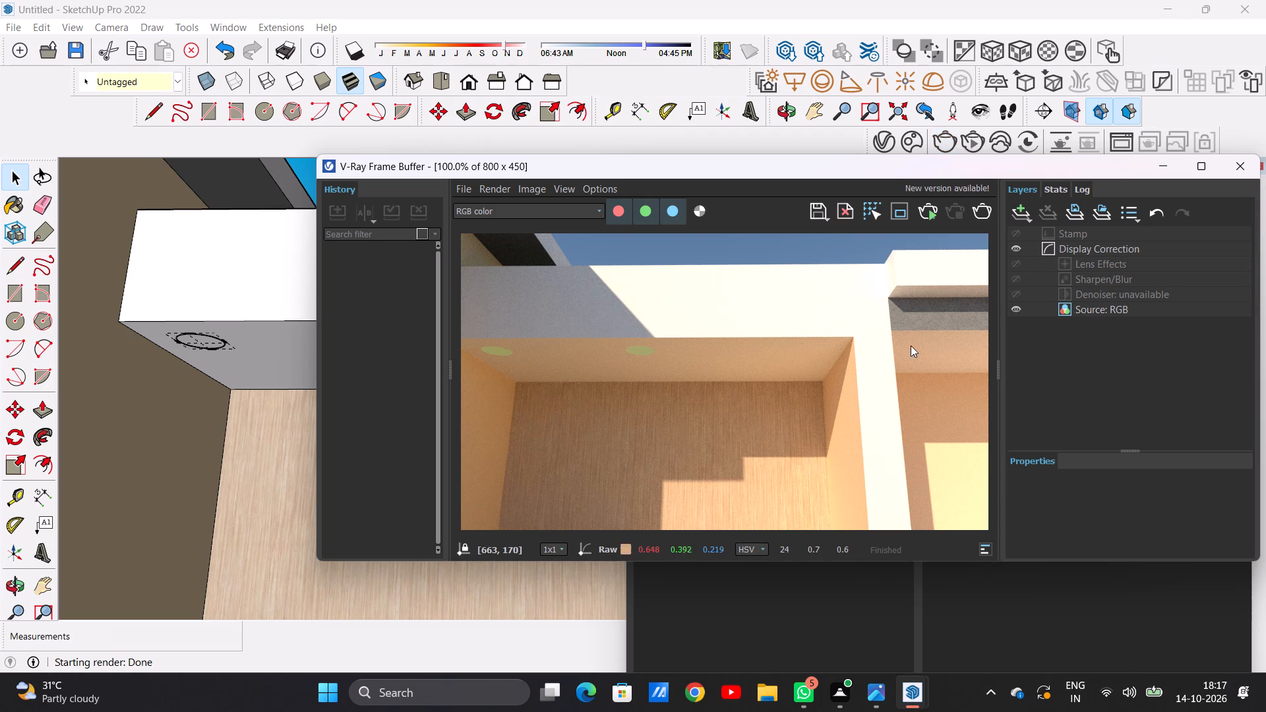
{"action": "left_click", "coordinate": [1241, 173]}
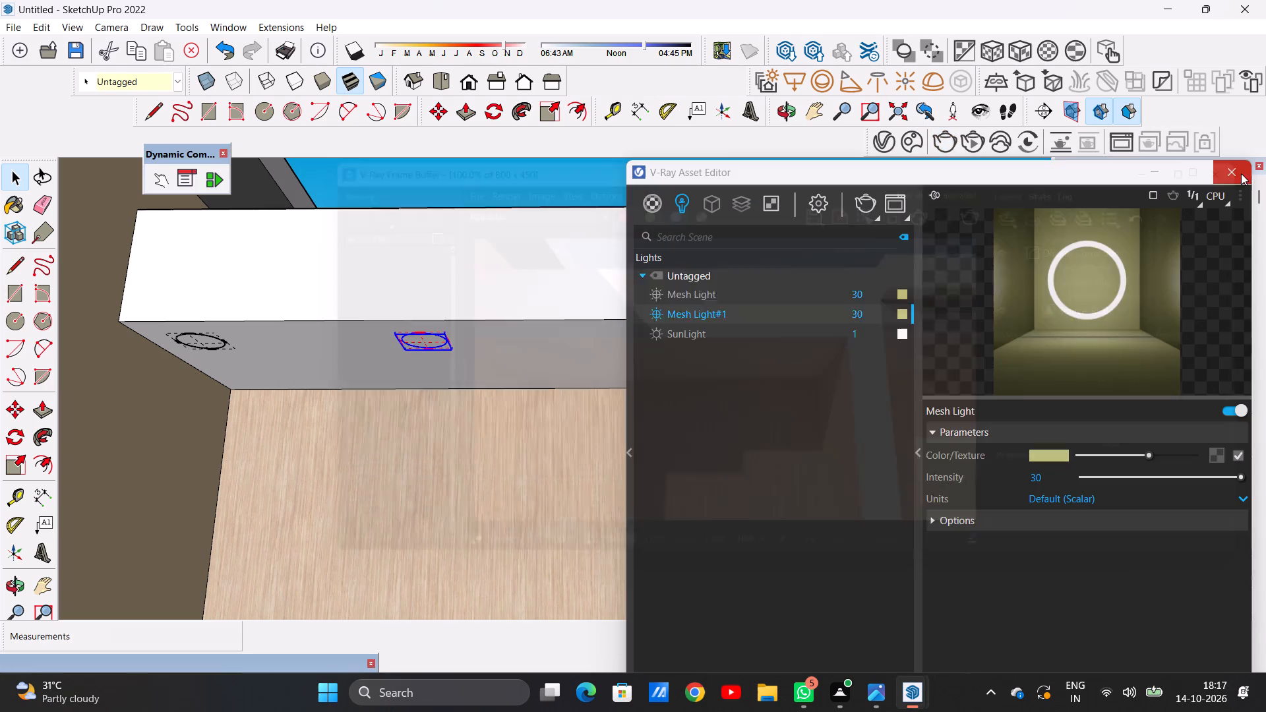
Set the SunLight intensity to 0.
{"action": "left_click", "coordinate": [857, 333]}
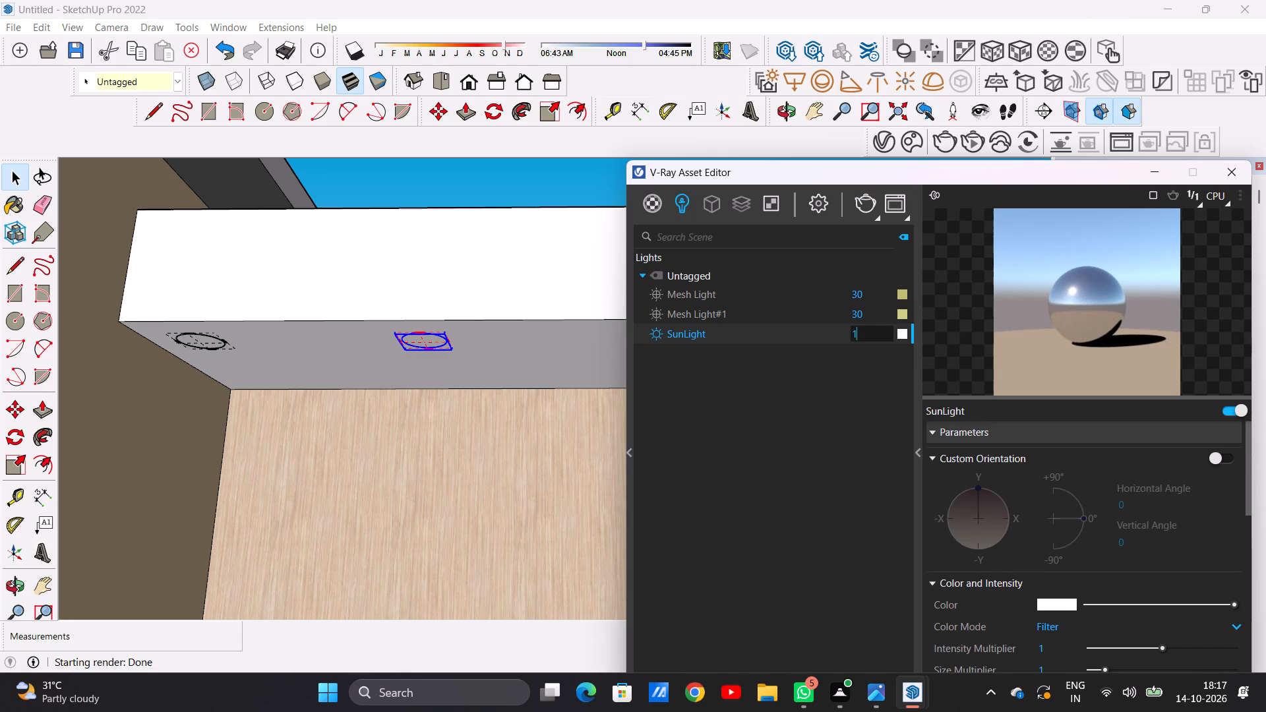
{"action": "key", "text": "BackSpace"}
{"action": "key", "text": "0"}
Render the recess without sunlight to check the two ceiling lights, and close the render window.
{"action": "left_click", "coordinate": [858, 208]}
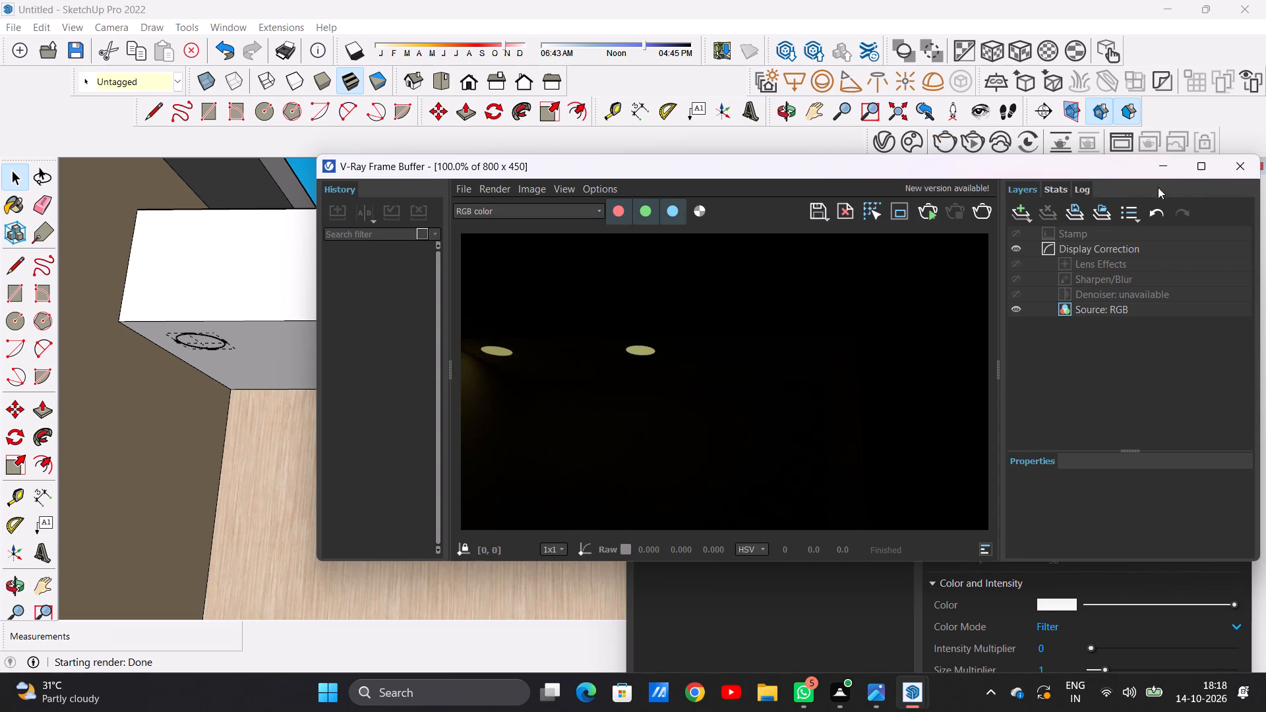
{"action": "left_click", "coordinate": [1247, 170]}
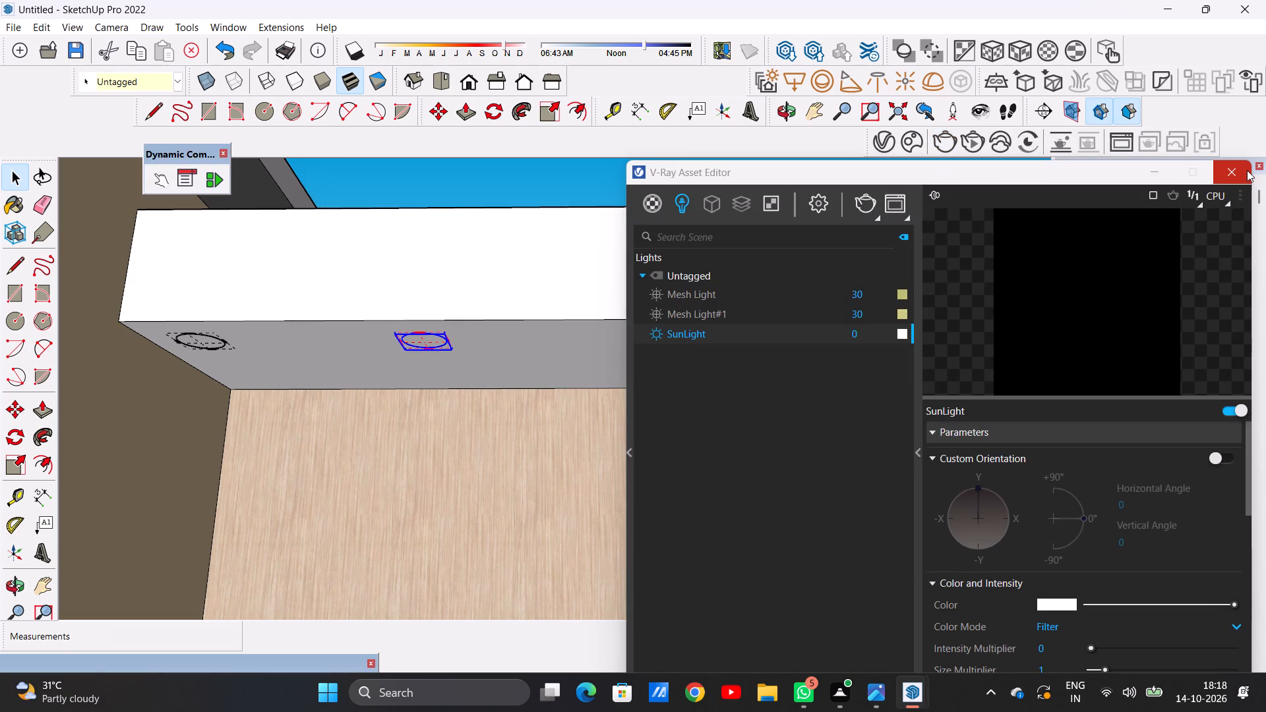
Group the third ceiling circle in the wider recess and convert it to a V-Ray mesh light.
{"action": "scroll", "coordinate": [493, 333], "scroll_direction": "down", "scroll_amount": 7}
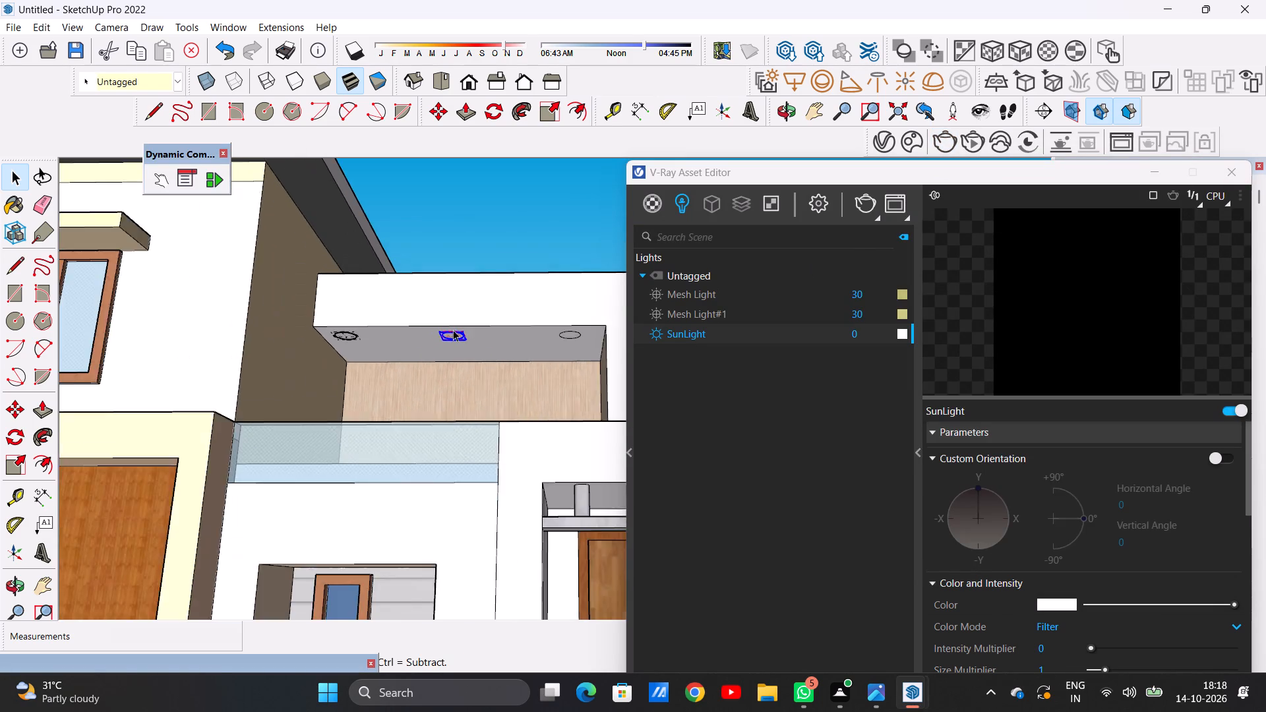
{"action": "scroll", "coordinate": [453, 330], "scroll_direction": "down", "scroll_amount": 5}
{"action": "scroll", "coordinate": [509, 322], "scroll_direction": "up", "scroll_amount": 17}
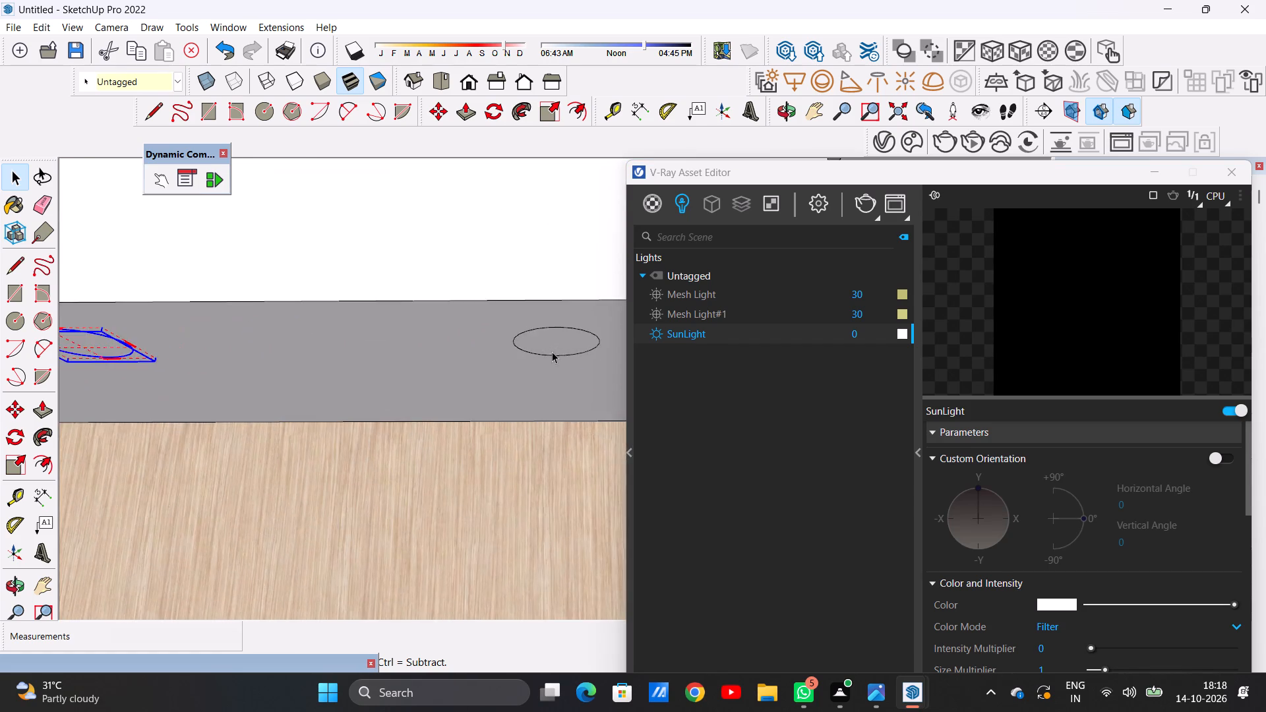
{"action": "scroll", "coordinate": [455, 353], "scroll_direction": "down", "scroll_amount": 10}
{"action": "scroll", "coordinate": [500, 358], "scroll_direction": "up", "scroll_amount": 7}
{"action": "scroll", "coordinate": [494, 339], "scroll_direction": "down", "scroll_amount": 1}
{"action": "scroll", "coordinate": [494, 339], "scroll_direction": "up", "scroll_amount": 7}
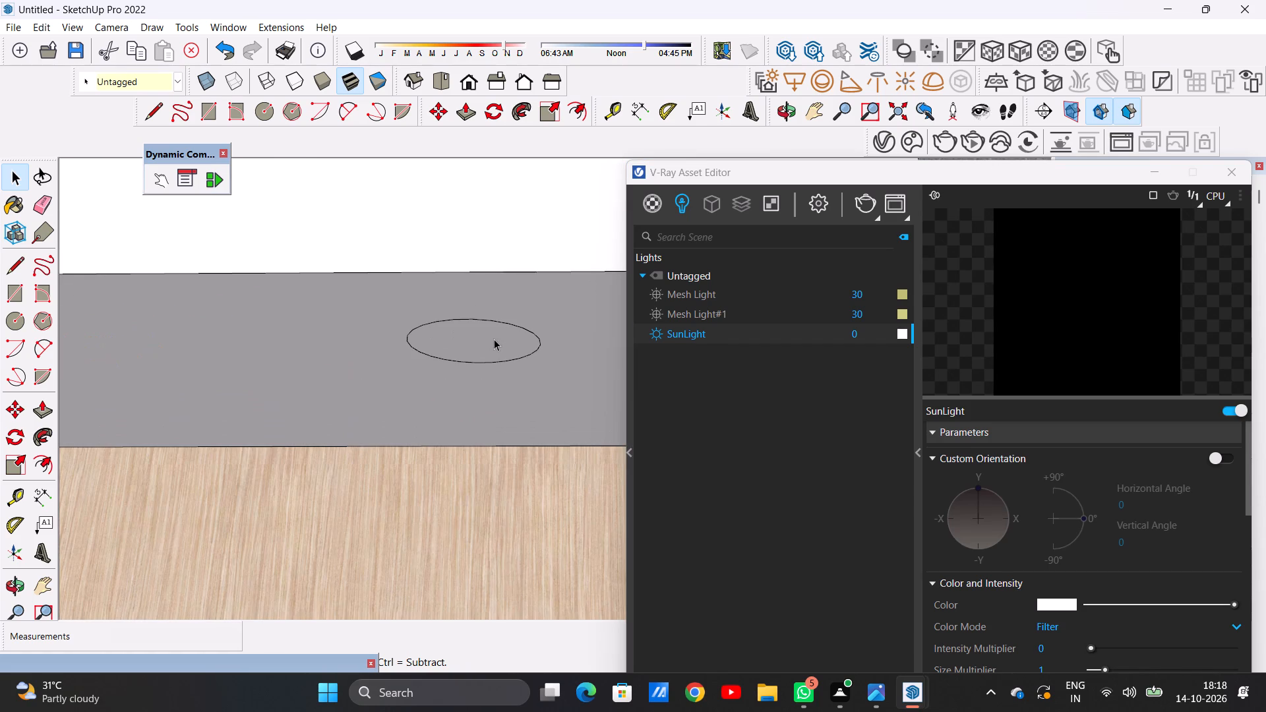
{"action": "double_click", "coordinate": [494, 339]}
{"action": "right_click", "coordinate": [494, 339]}
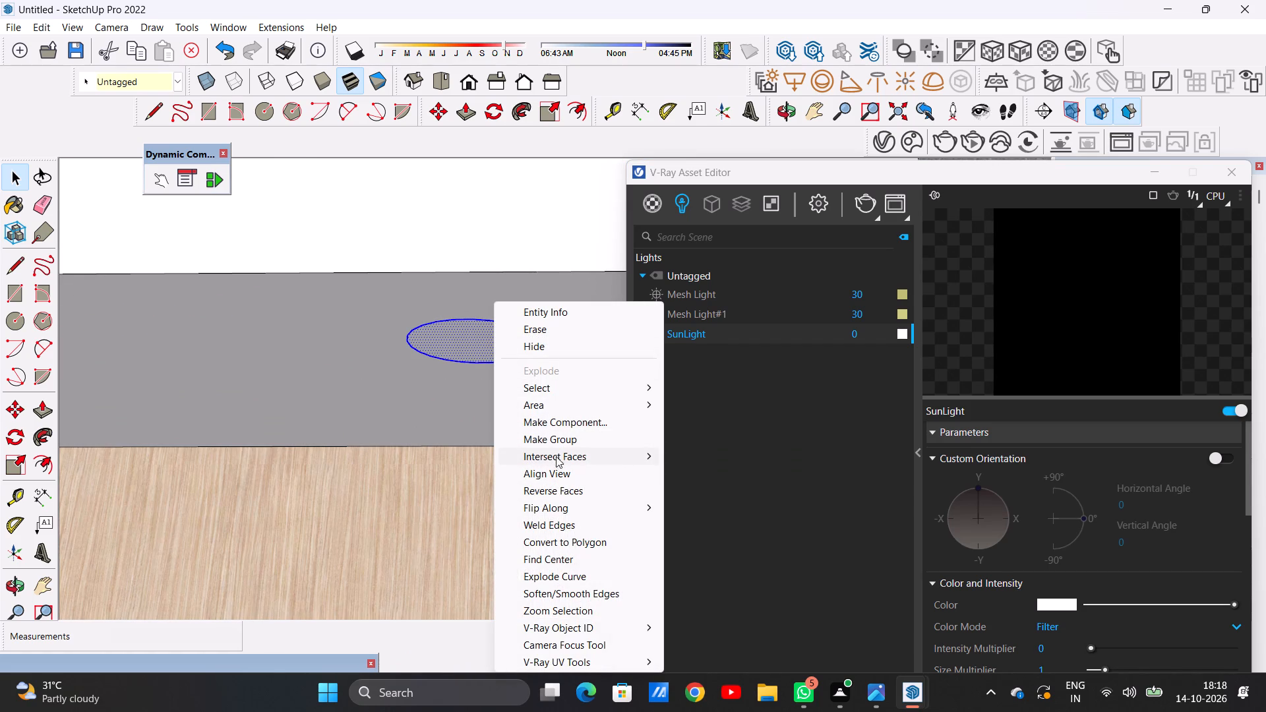
{"action": "left_click", "coordinate": [555, 444]}
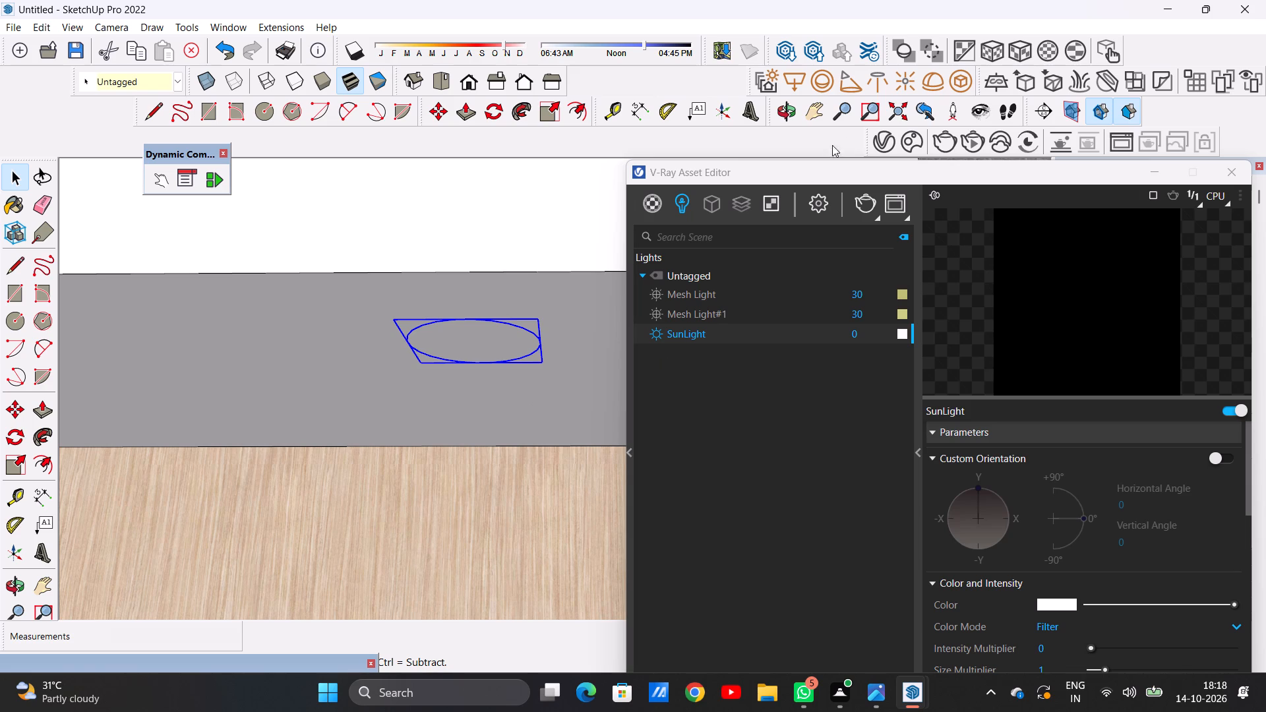
{"action": "left_click", "coordinate": [952, 88]}
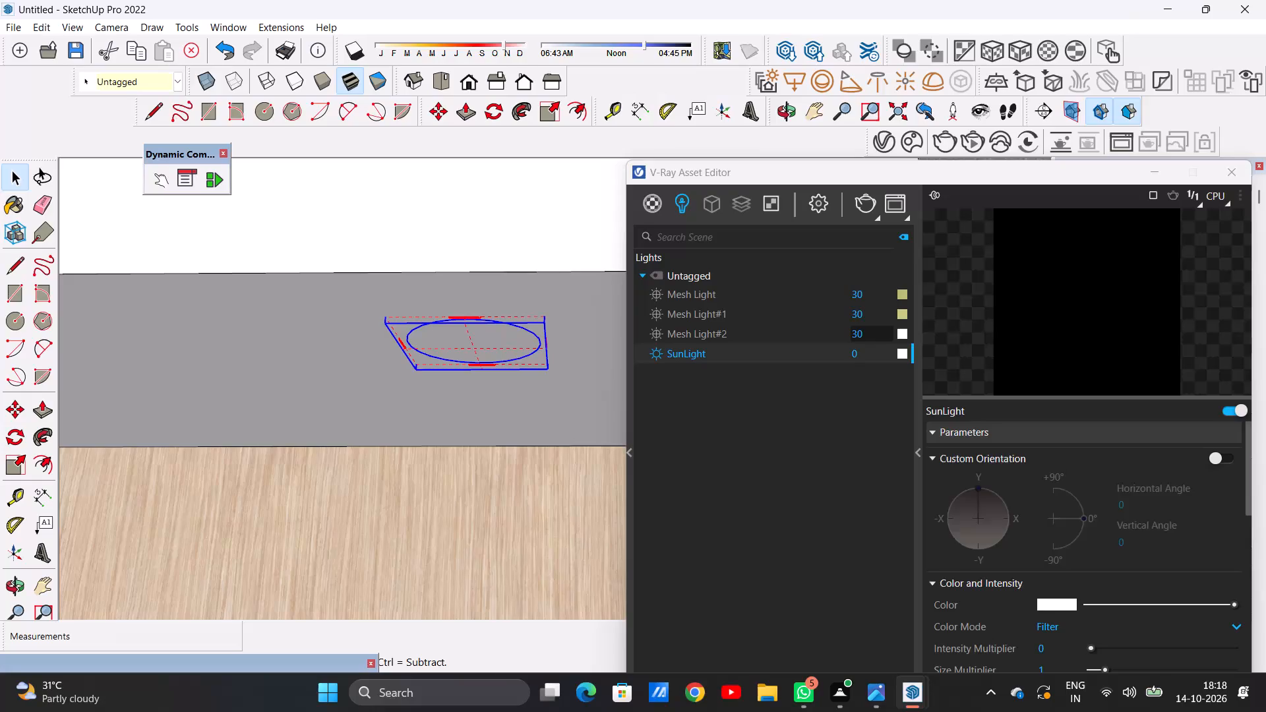
Set the third mesh light's colour to a warm yellow with RGB 0.78, 0.78, 0.438 and close the colour picker.
{"action": "left_click", "coordinate": [903, 338]}
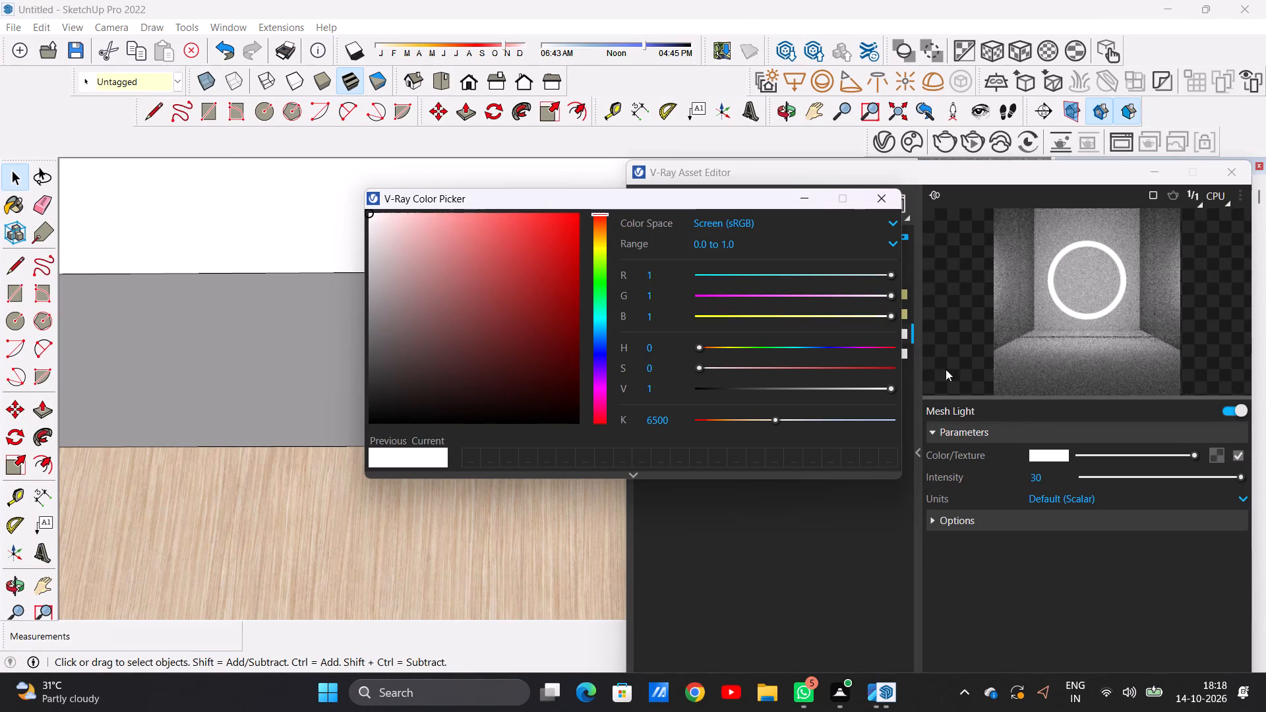
{"action": "left_click", "coordinate": [875, 318]}
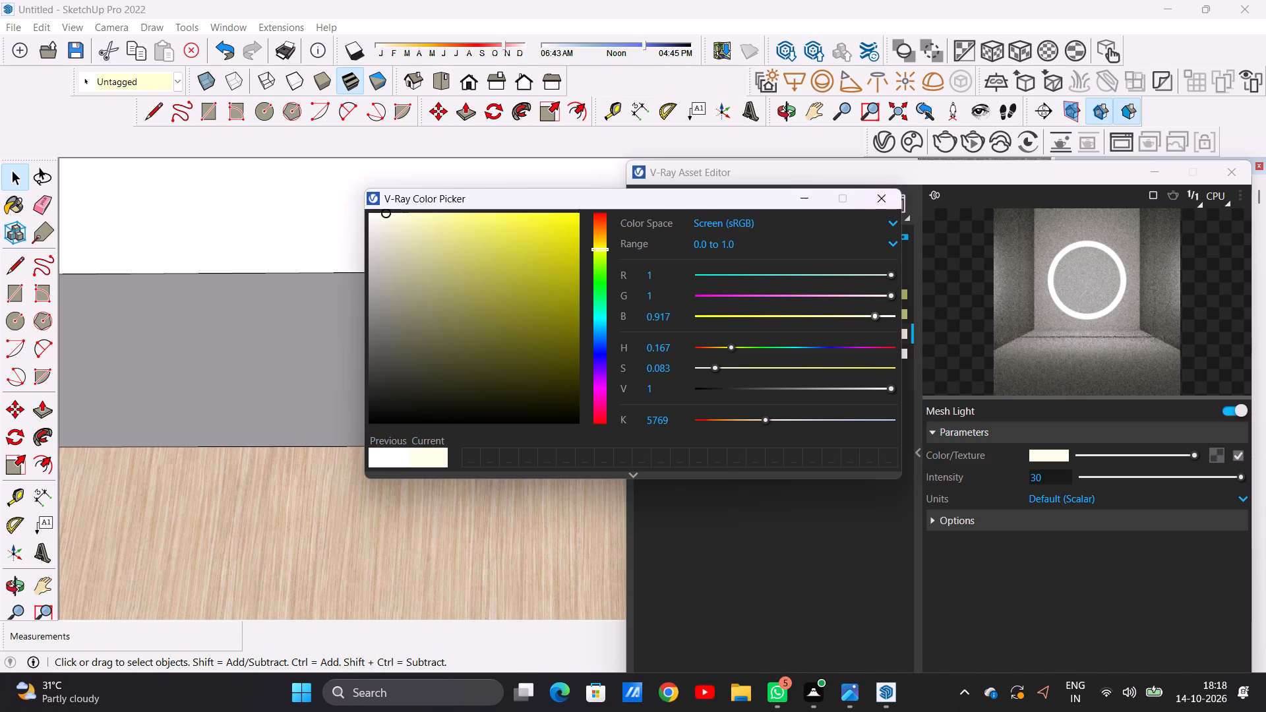
{"action": "left_click", "coordinate": [1107, 450]}
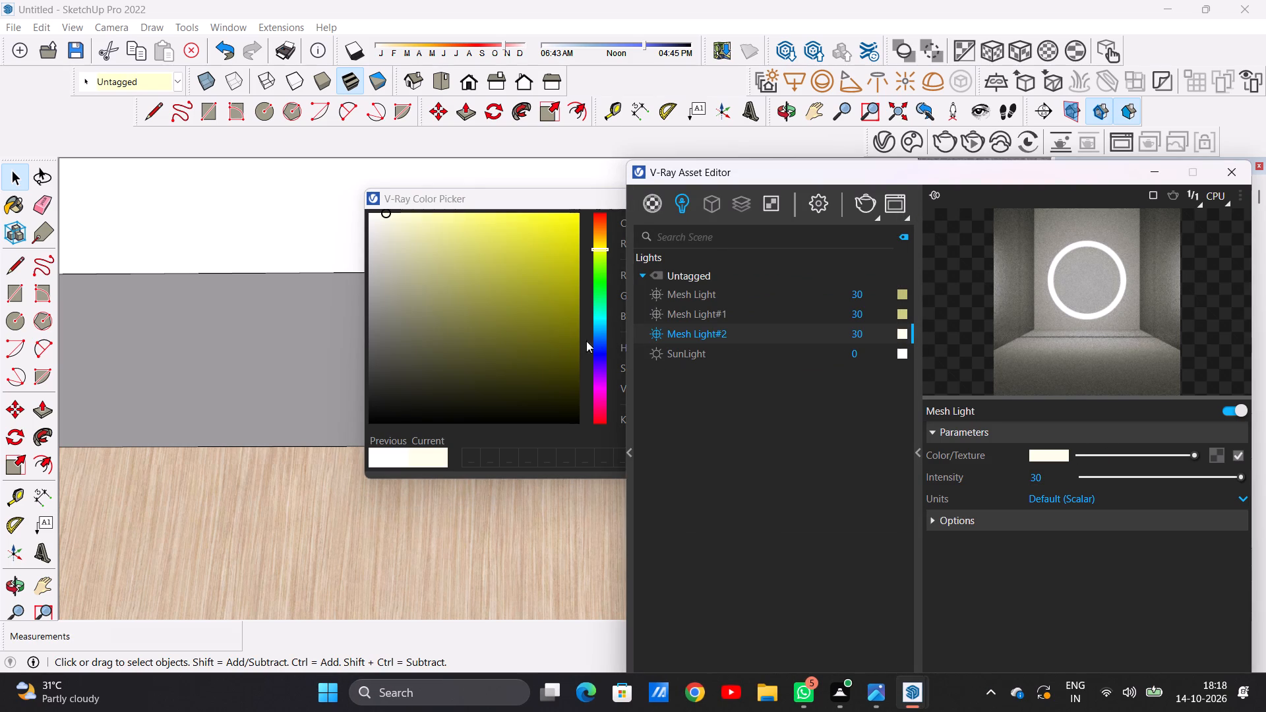
{"action": "left_click", "coordinate": [526, 321]}
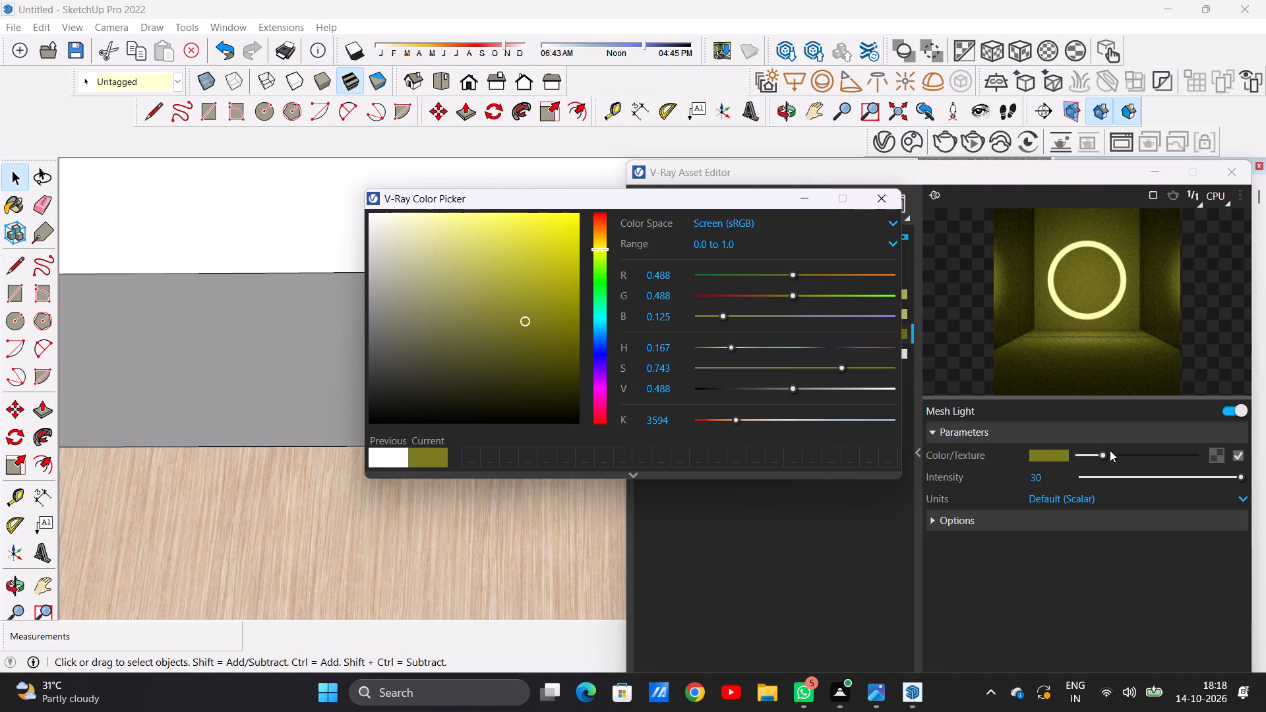
{"action": "left_click", "coordinate": [1110, 454]}
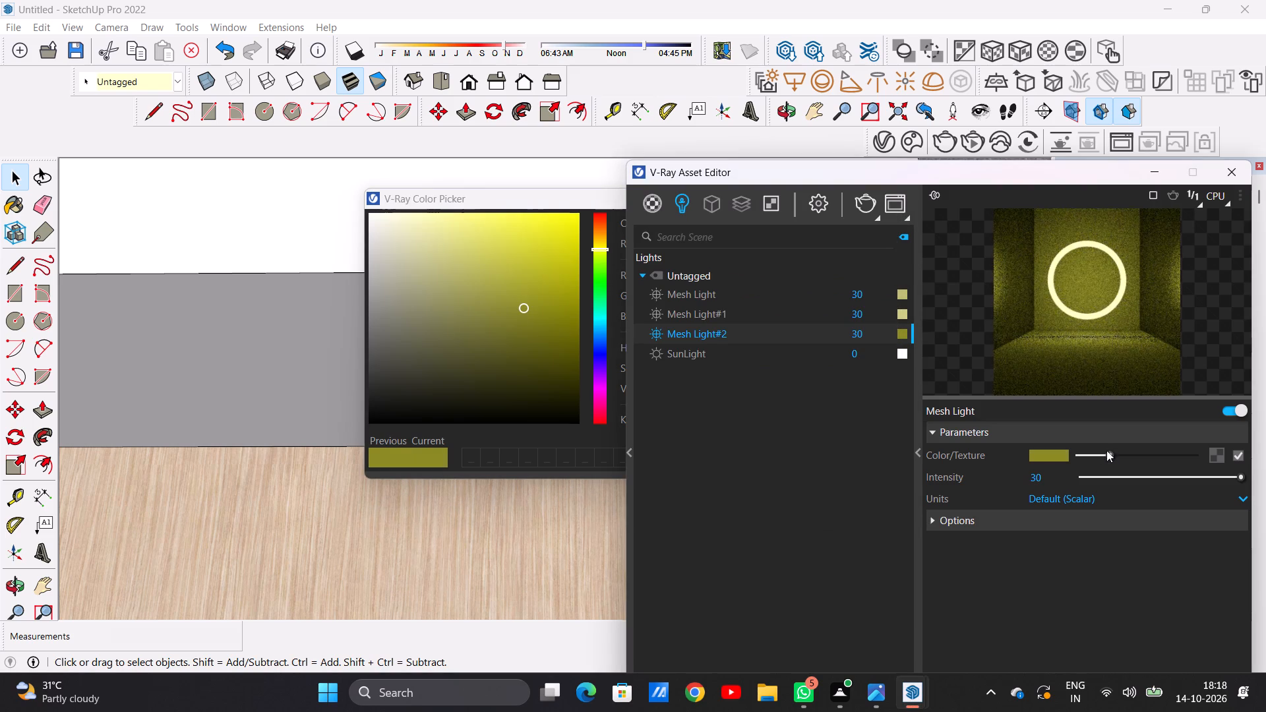
{"action": "left_click", "coordinate": [1103, 452]}
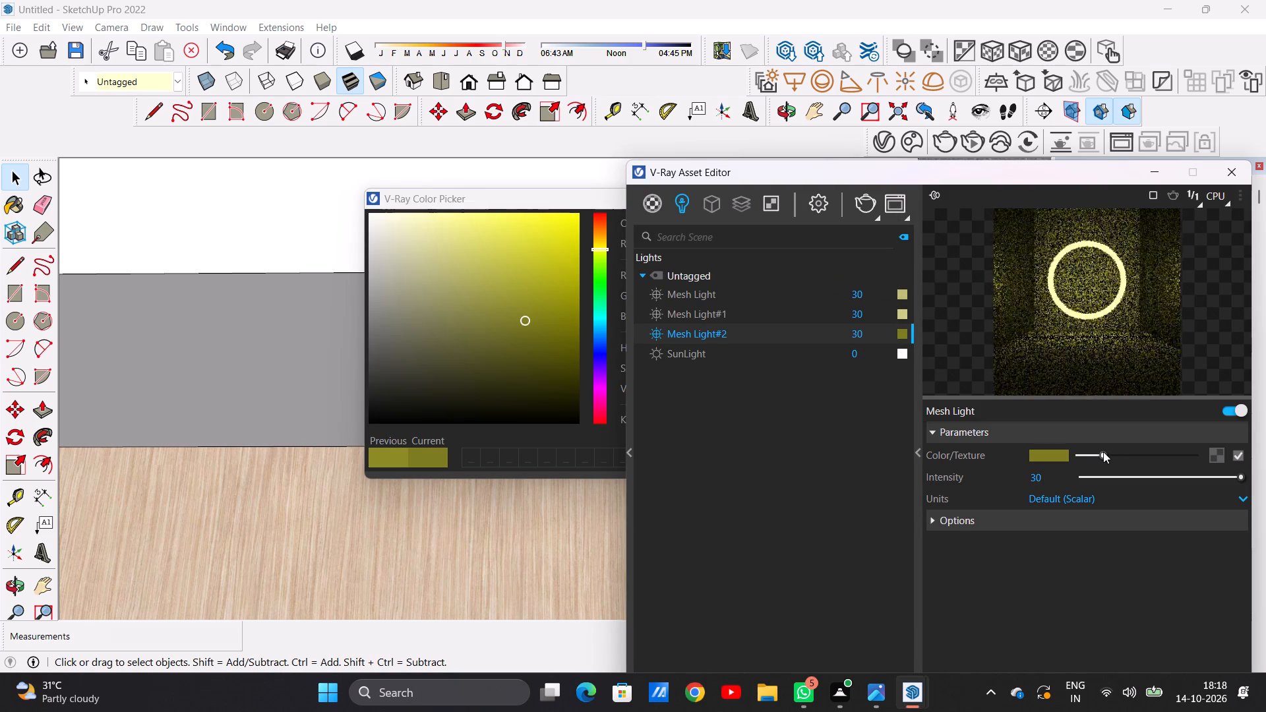
{"action": "left_click", "coordinate": [1113, 452]}
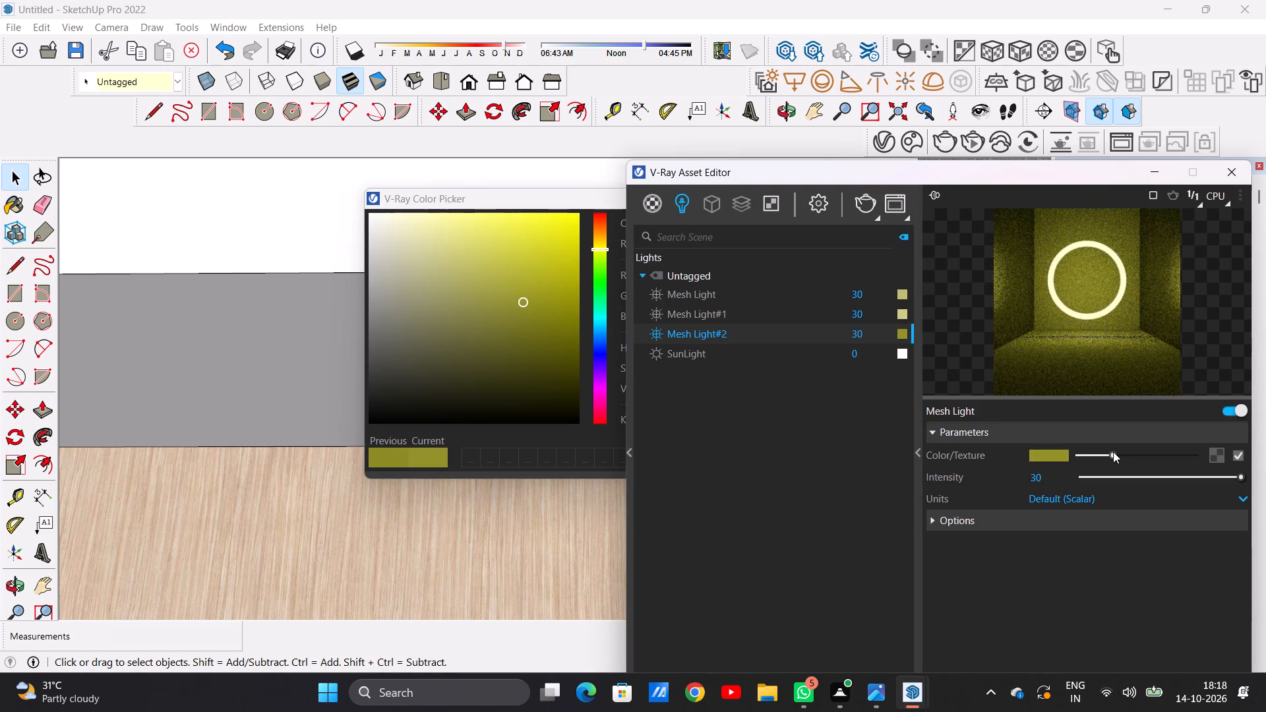
{"action": "left_click", "coordinate": [1119, 452]}
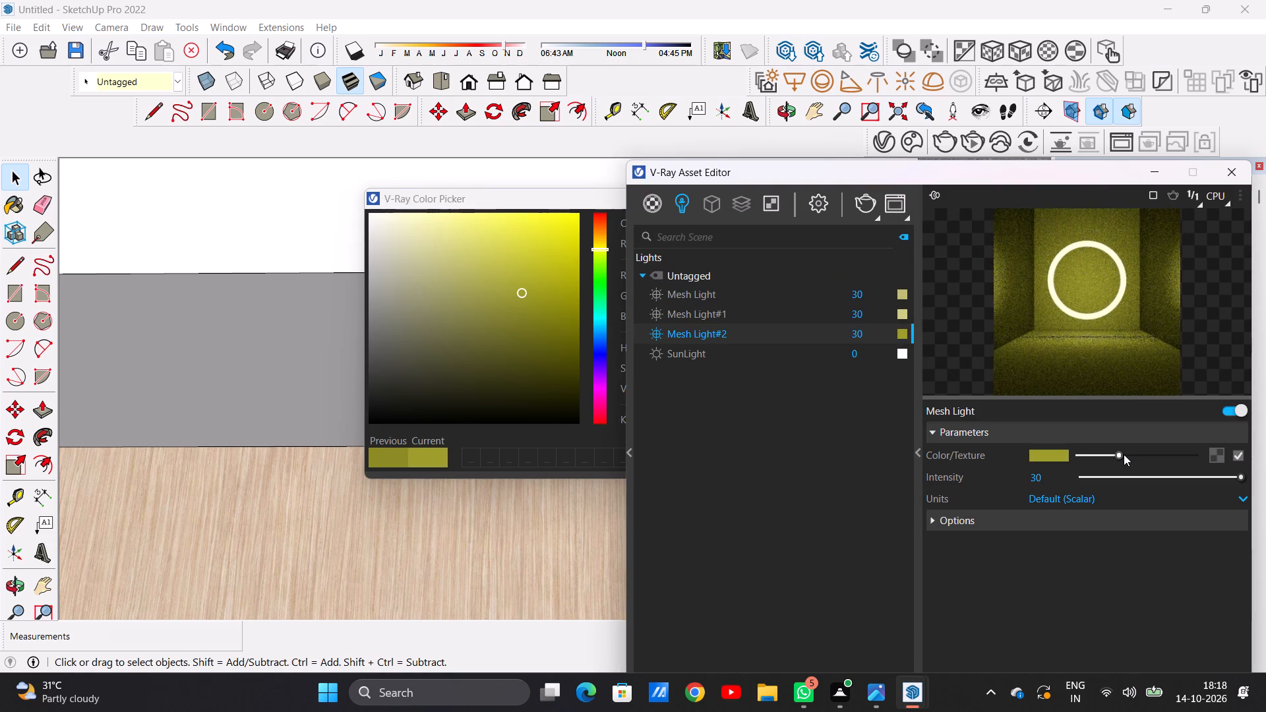
{"action": "left_click", "coordinate": [1124, 454]}
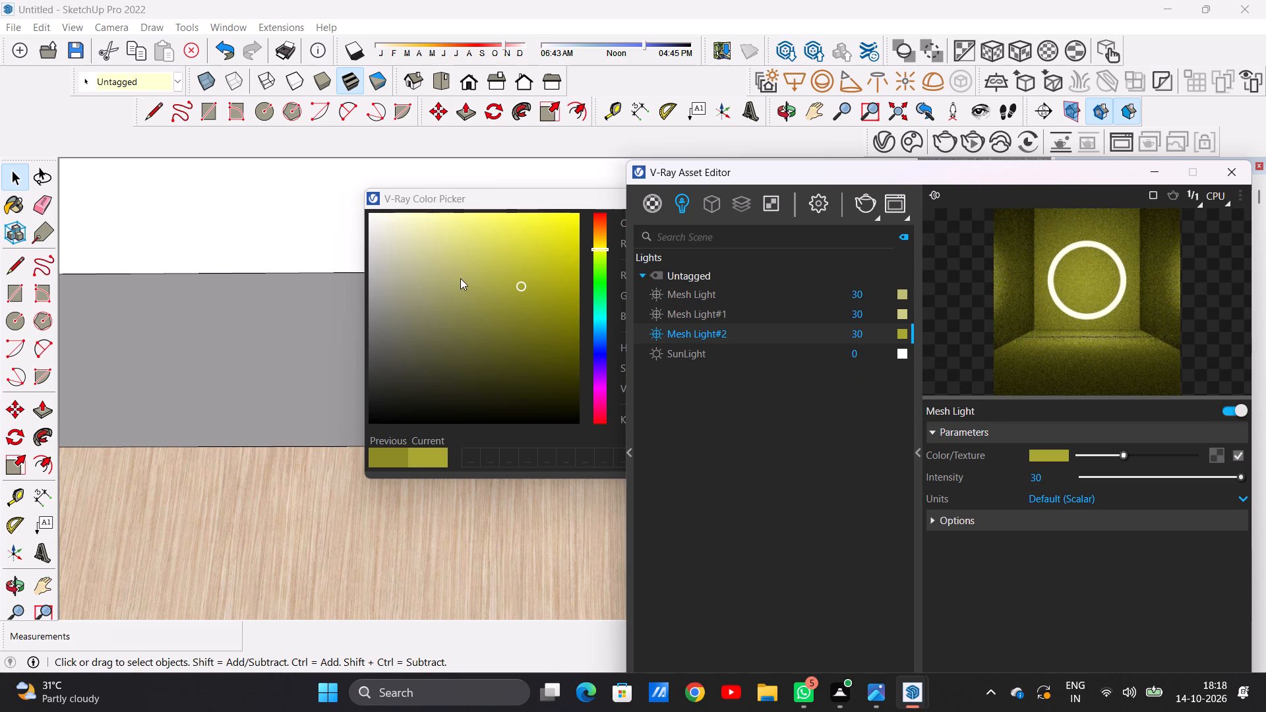
{"action": "left_click", "coordinate": [458, 270]}
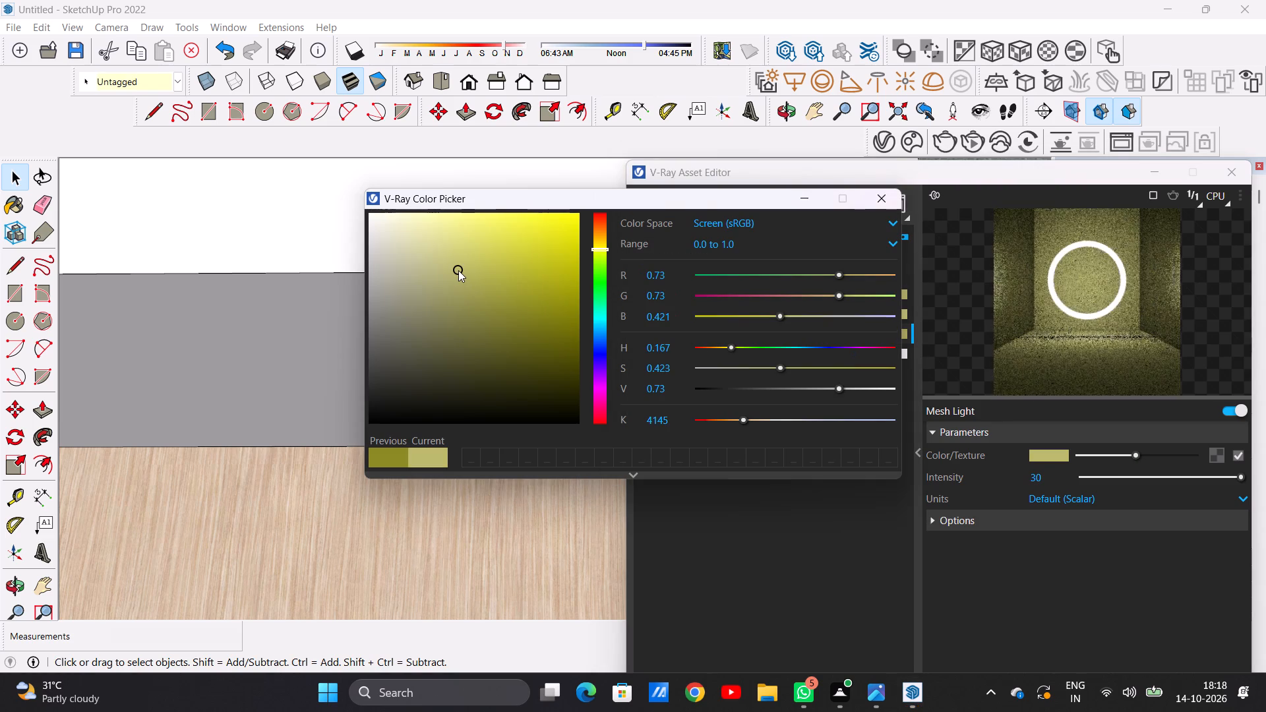
{"action": "left_click", "coordinate": [471, 269]}
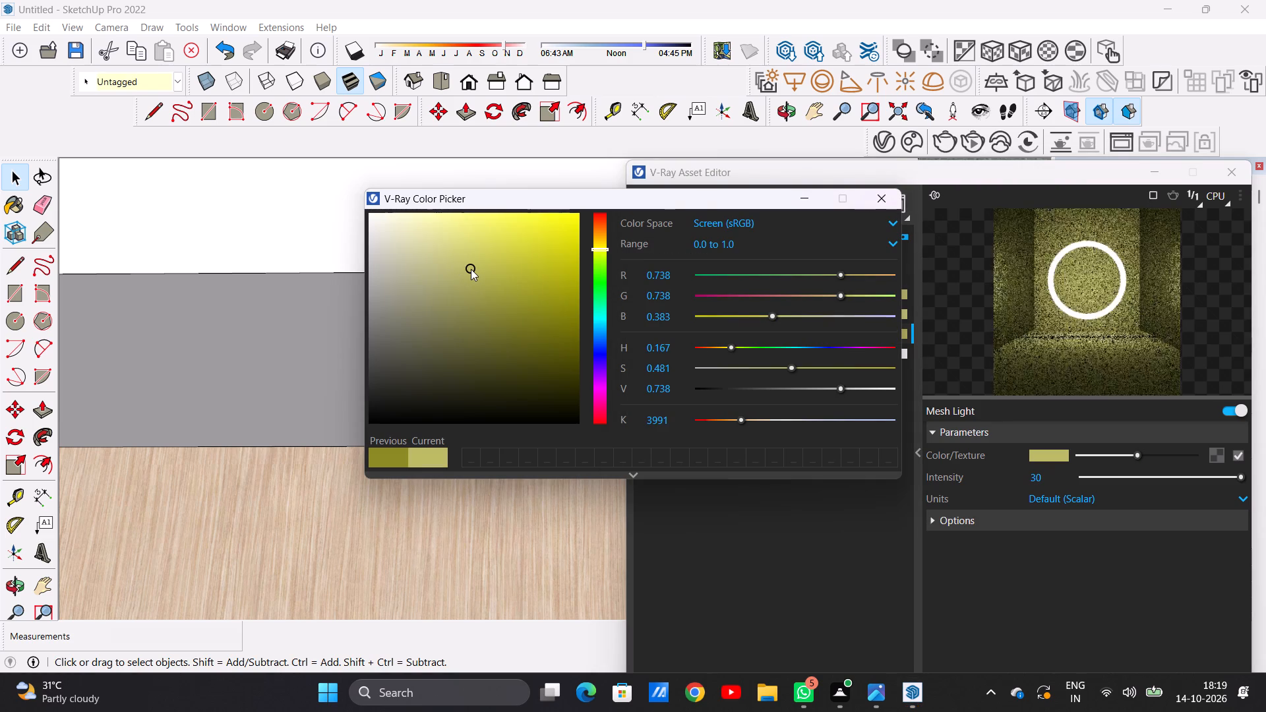
{"action": "left_click", "coordinate": [471, 264]}
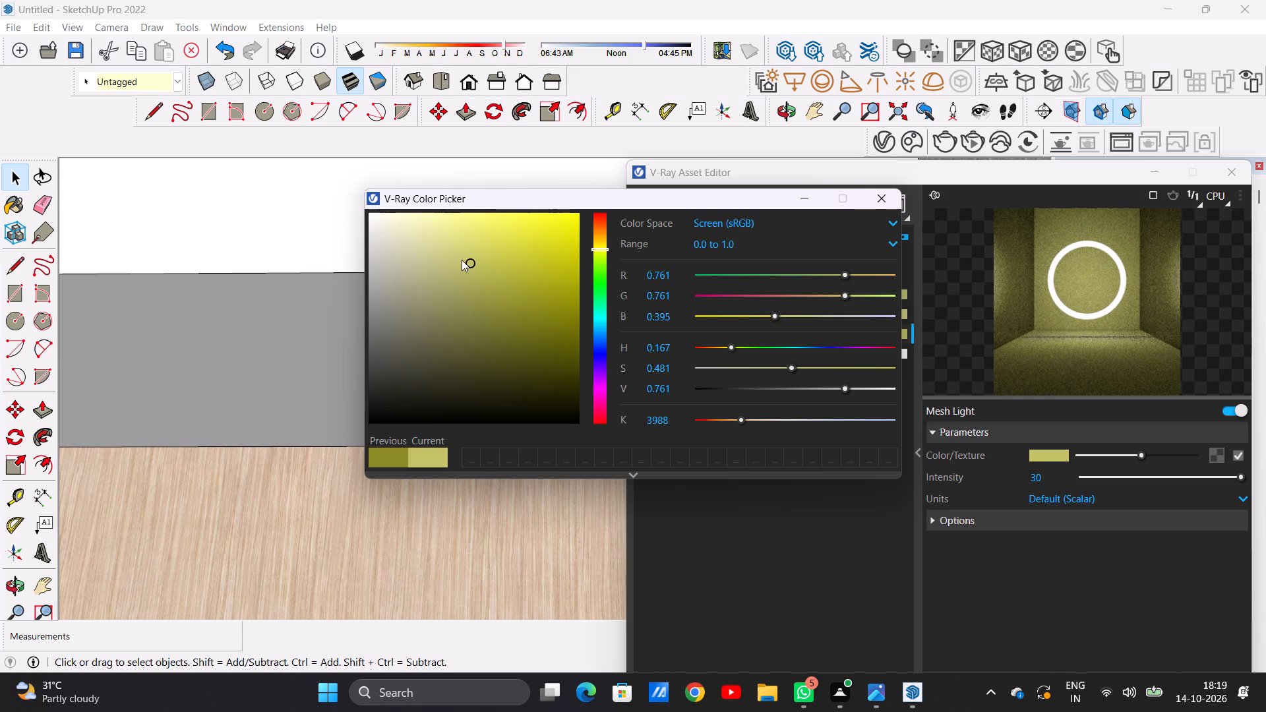
{"action": "left_click", "coordinate": [462, 260]}
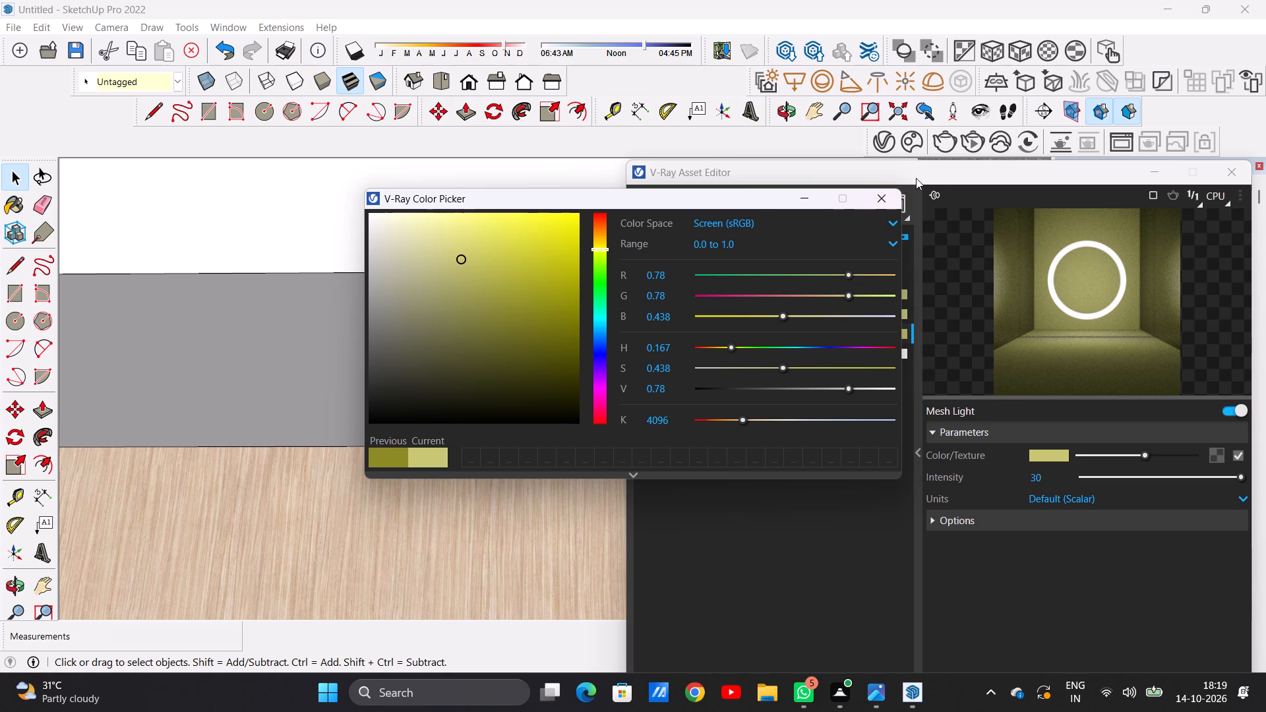
{"action": "left_click", "coordinate": [876, 201]}
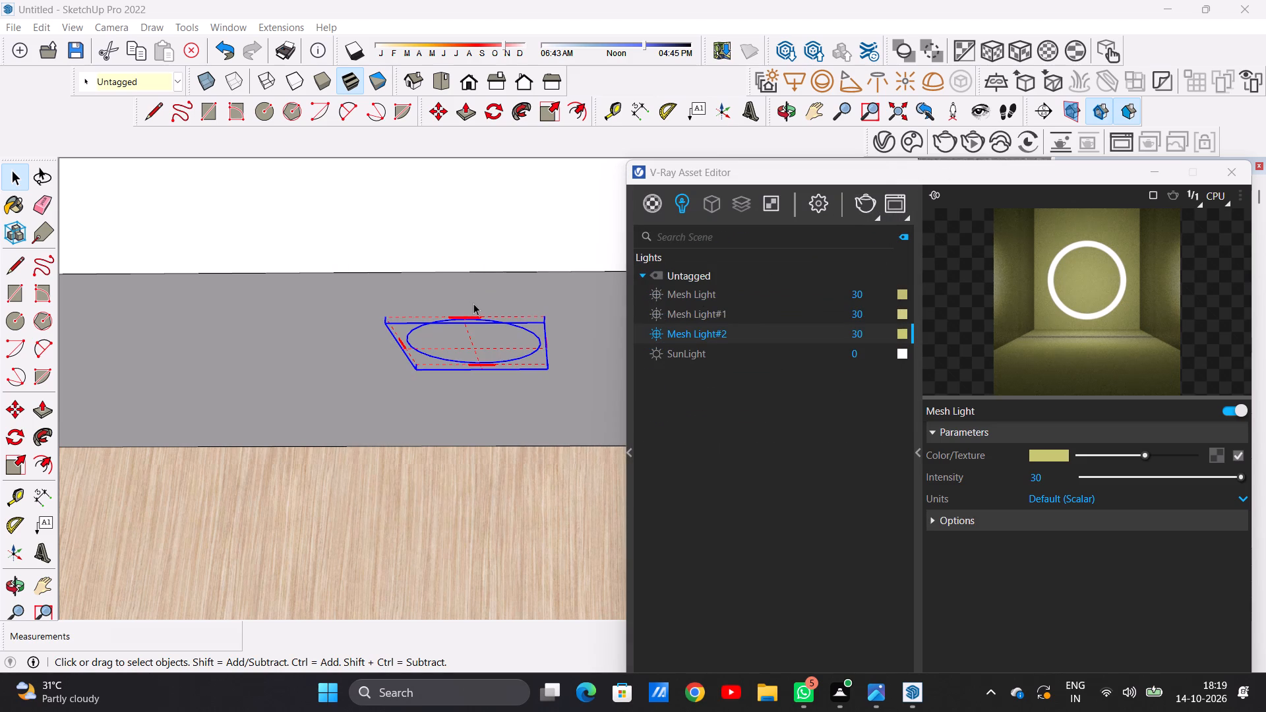
Frame the wider recess from below with all three ceiling lights in view and render it in V-Ray.
{"action": "scroll", "coordinate": [465, 311], "scroll_direction": "down", "scroll_amount": 4}
{"action": "scroll", "coordinate": [531, 343], "scroll_direction": "down", "scroll_amount": 13}
{"action": "middle_click_drag", "start_coordinate": [504, 360], "coordinate": [504, 361]}
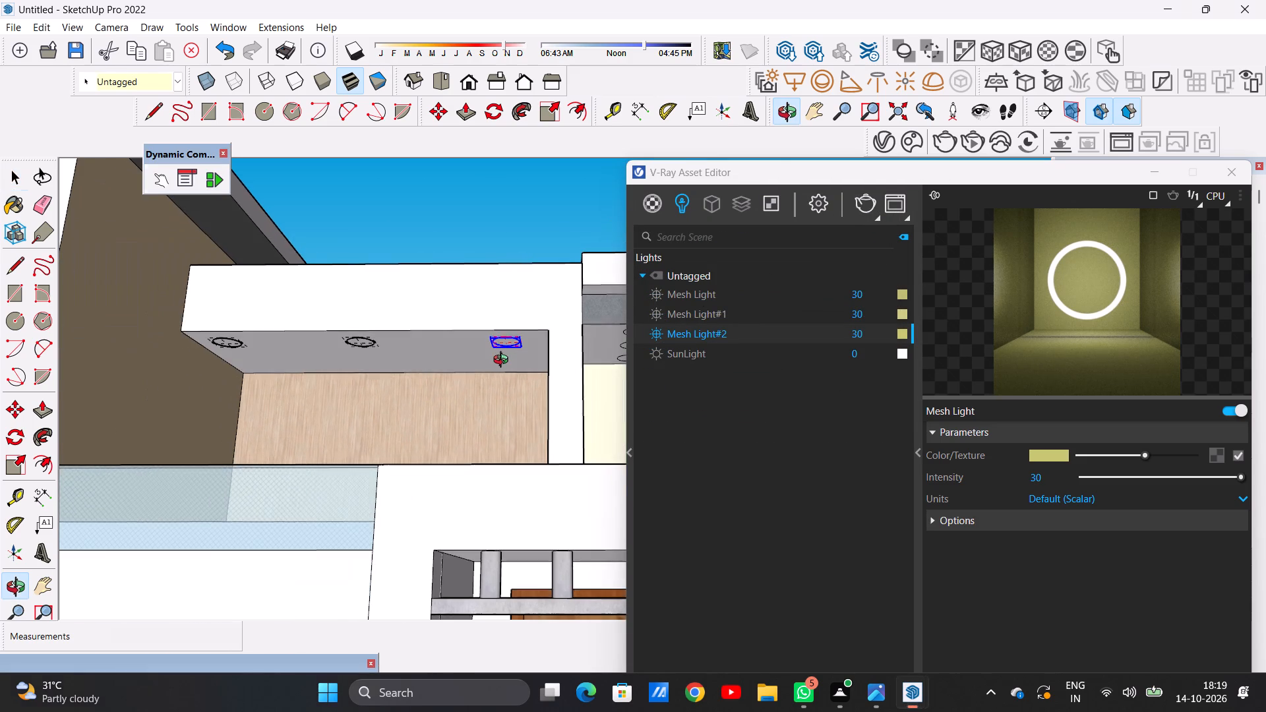
{"action": "middle_click_drag", "start_coordinate": [504, 361], "coordinate": [497, 369]}
{"action": "scroll", "coordinate": [495, 341], "scroll_direction": "up", "scroll_amount": 6}
{"action": "scroll", "coordinate": [476, 335], "scroll_direction": "down", "scroll_amount": 2}
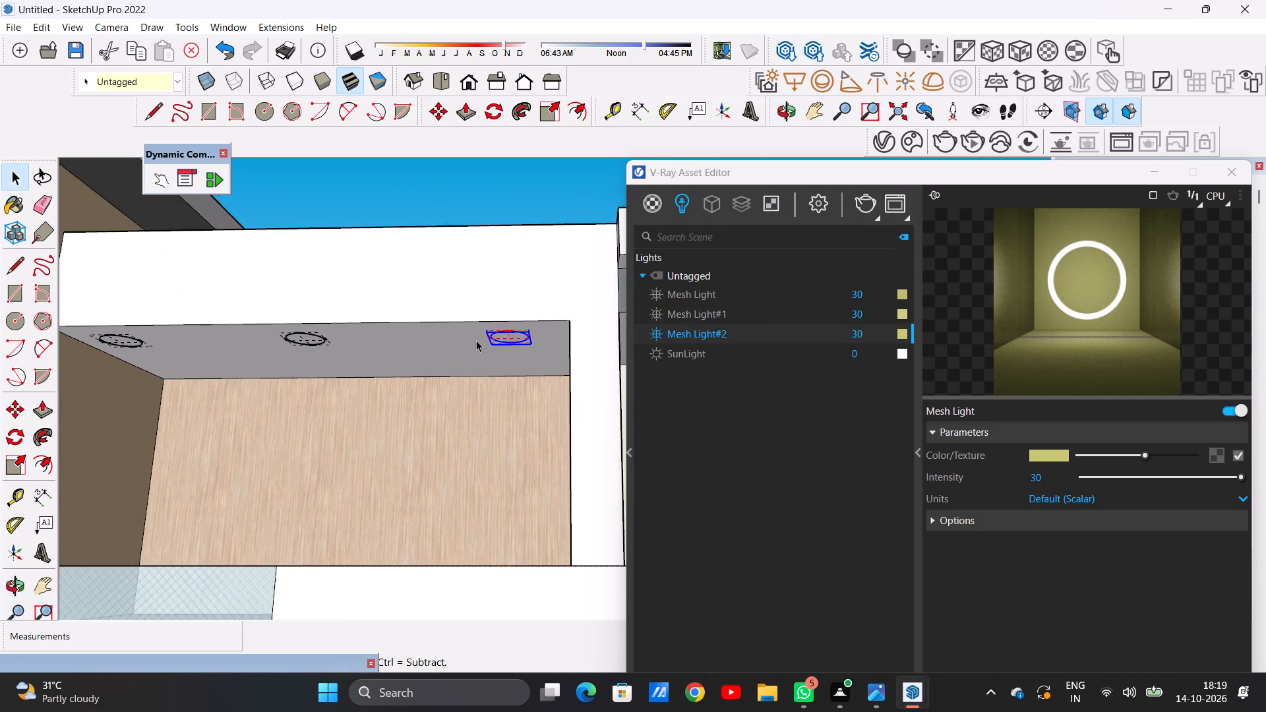
{"action": "scroll", "coordinate": [476, 340], "scroll_direction": "down", "scroll_amount": 4}
{"action": "middle_click_drag", "start_coordinate": [462, 357], "coordinate": [462, 345]}
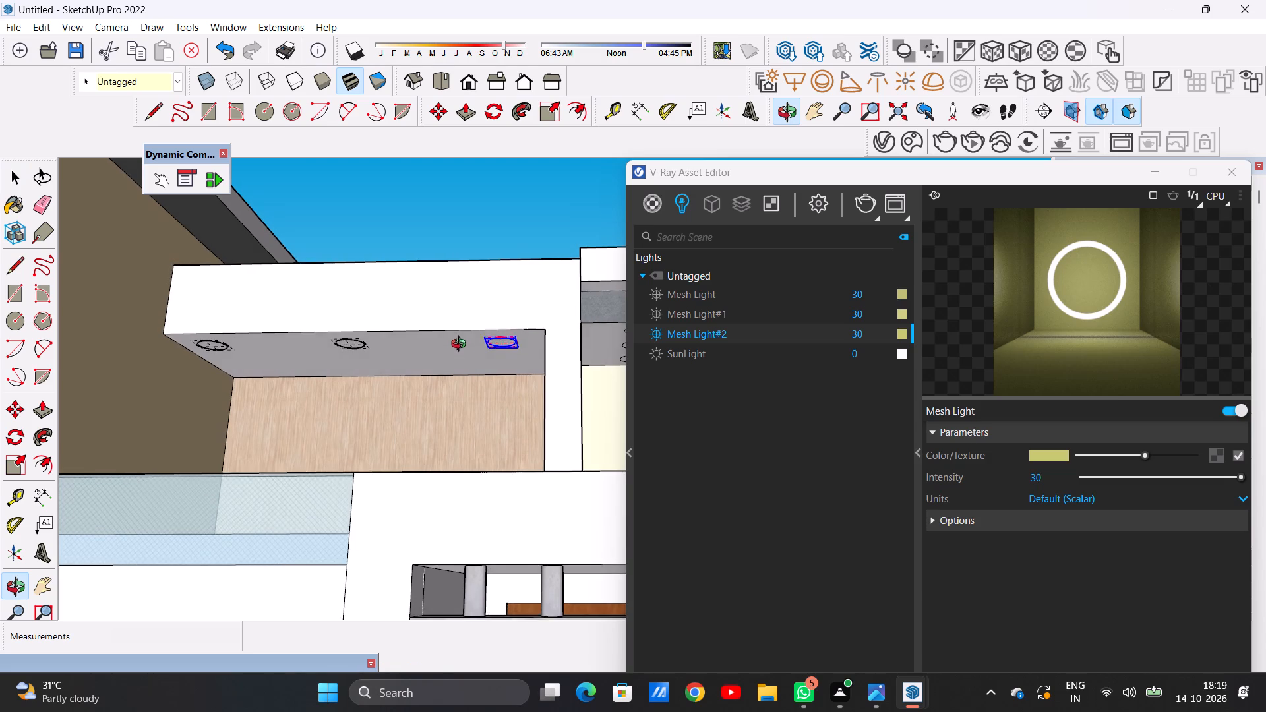
{"action": "middle_click_drag", "start_coordinate": [462, 345], "coordinate": [462, 343]}
{"action": "scroll", "coordinate": [448, 337], "scroll_direction": "up", "scroll_amount": 7}
{"action": "scroll", "coordinate": [448, 337], "scroll_direction": "down", "scroll_amount": 5}
{"action": "middle_click", "coordinate": [448, 337]}
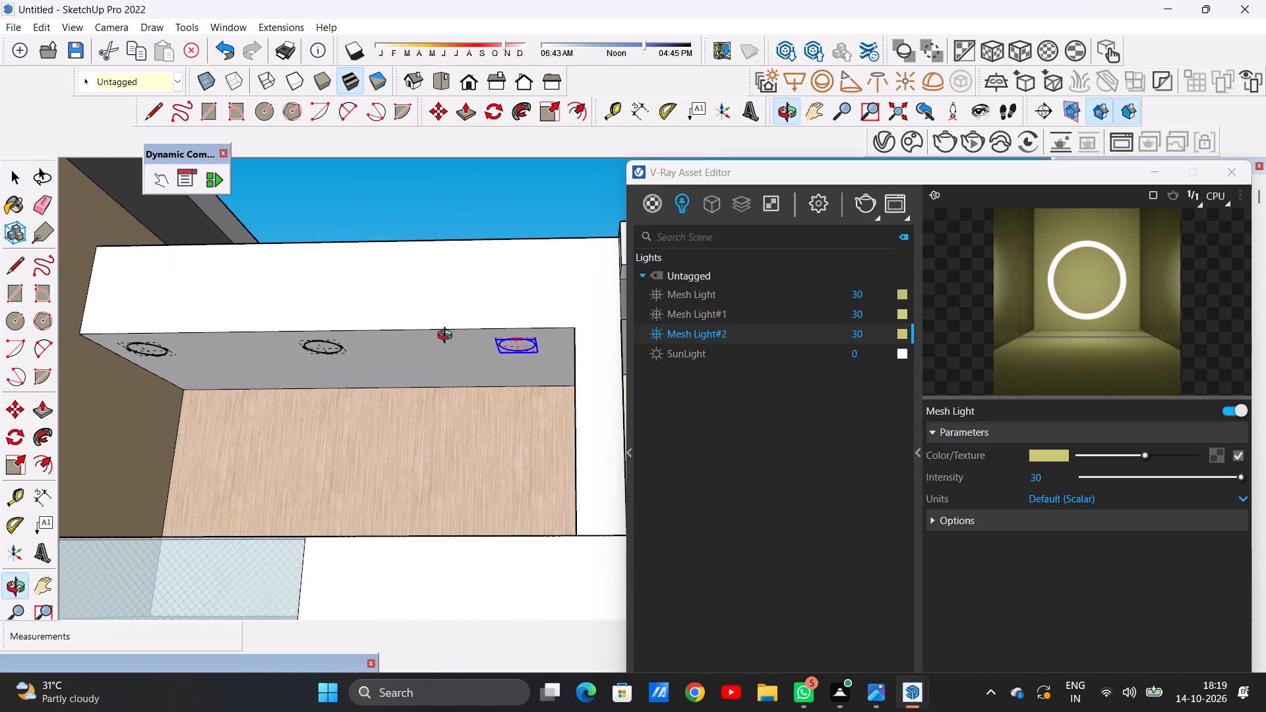
{"action": "middle_click_drag", "start_coordinate": [454, 398], "coordinate": [454, 390]}
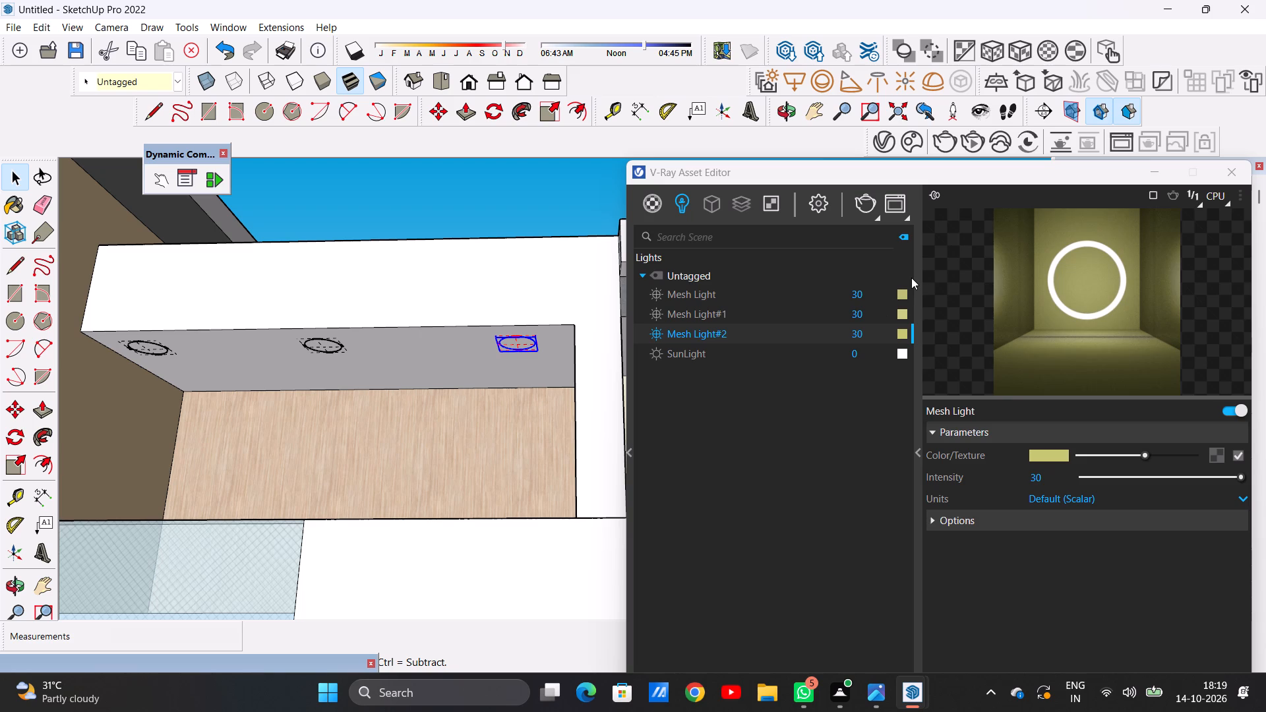
{"action": "left_click", "coordinate": [868, 199]}
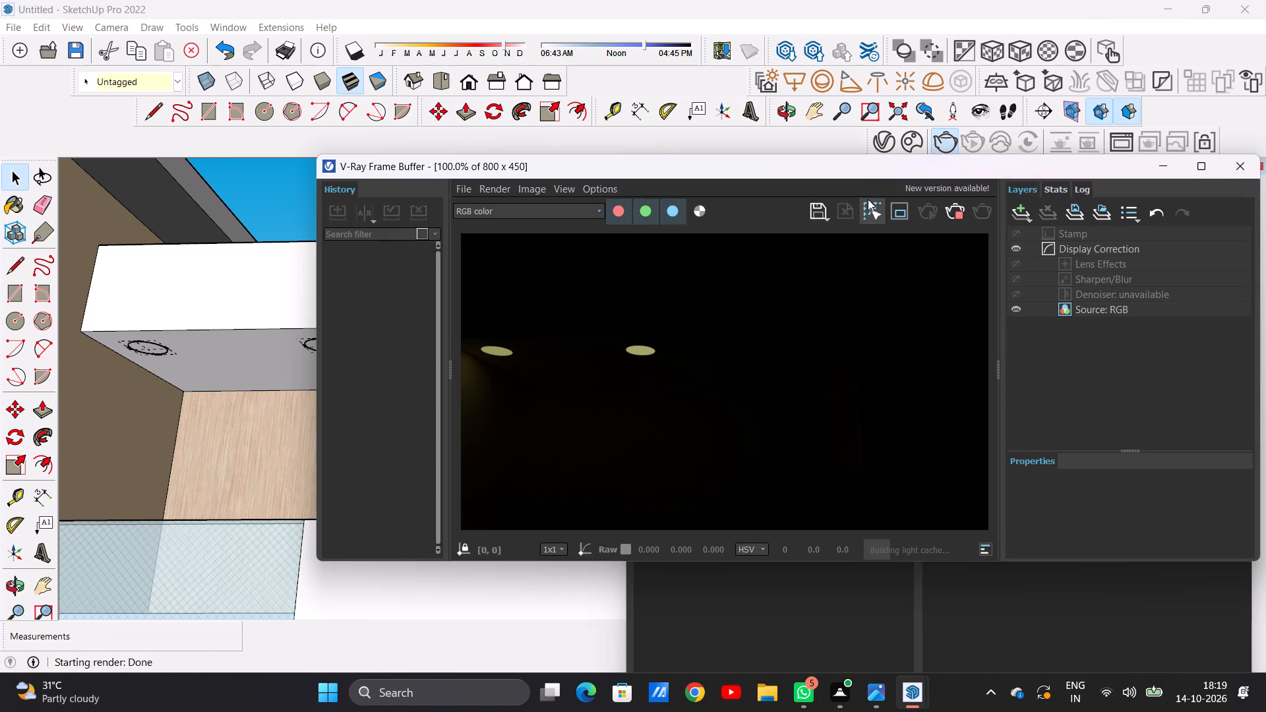
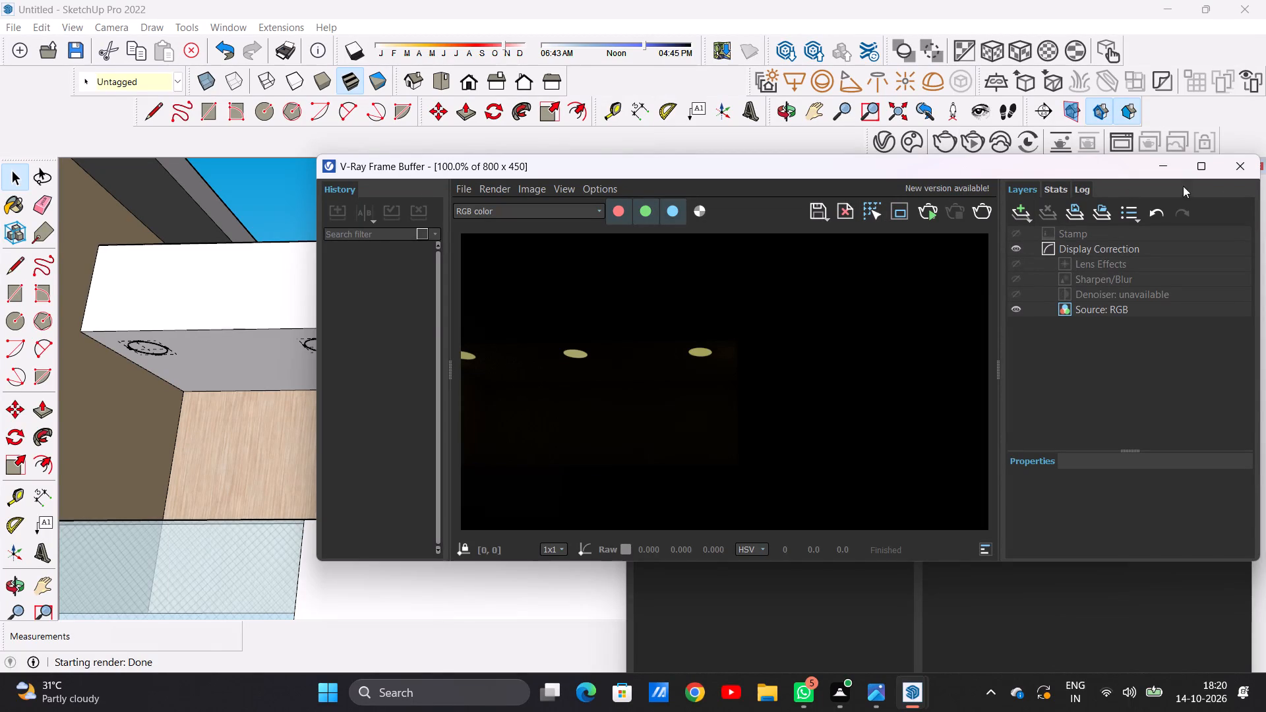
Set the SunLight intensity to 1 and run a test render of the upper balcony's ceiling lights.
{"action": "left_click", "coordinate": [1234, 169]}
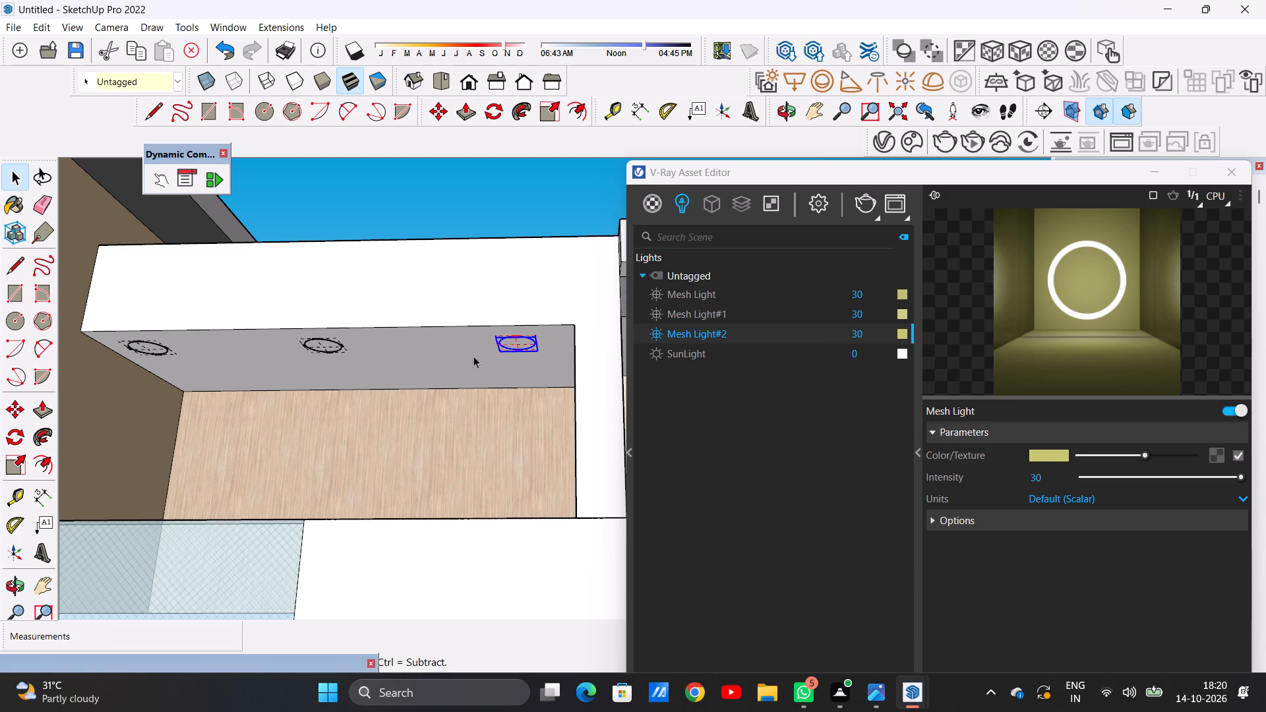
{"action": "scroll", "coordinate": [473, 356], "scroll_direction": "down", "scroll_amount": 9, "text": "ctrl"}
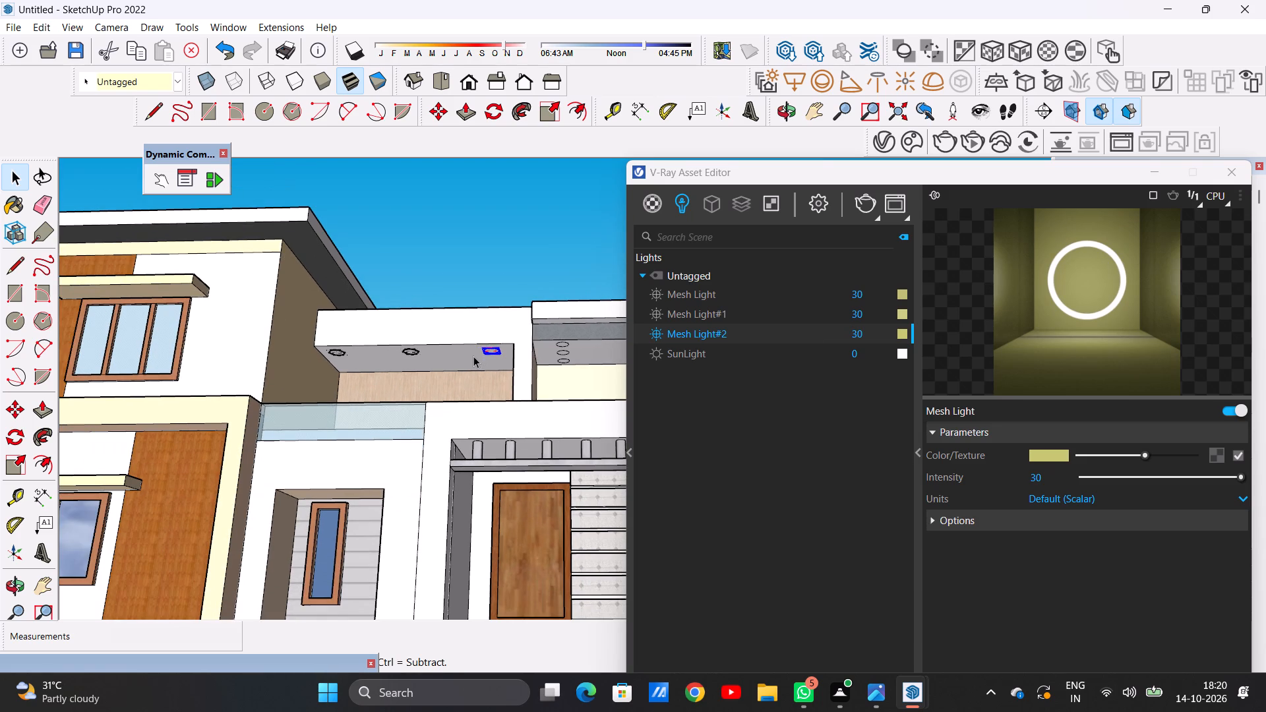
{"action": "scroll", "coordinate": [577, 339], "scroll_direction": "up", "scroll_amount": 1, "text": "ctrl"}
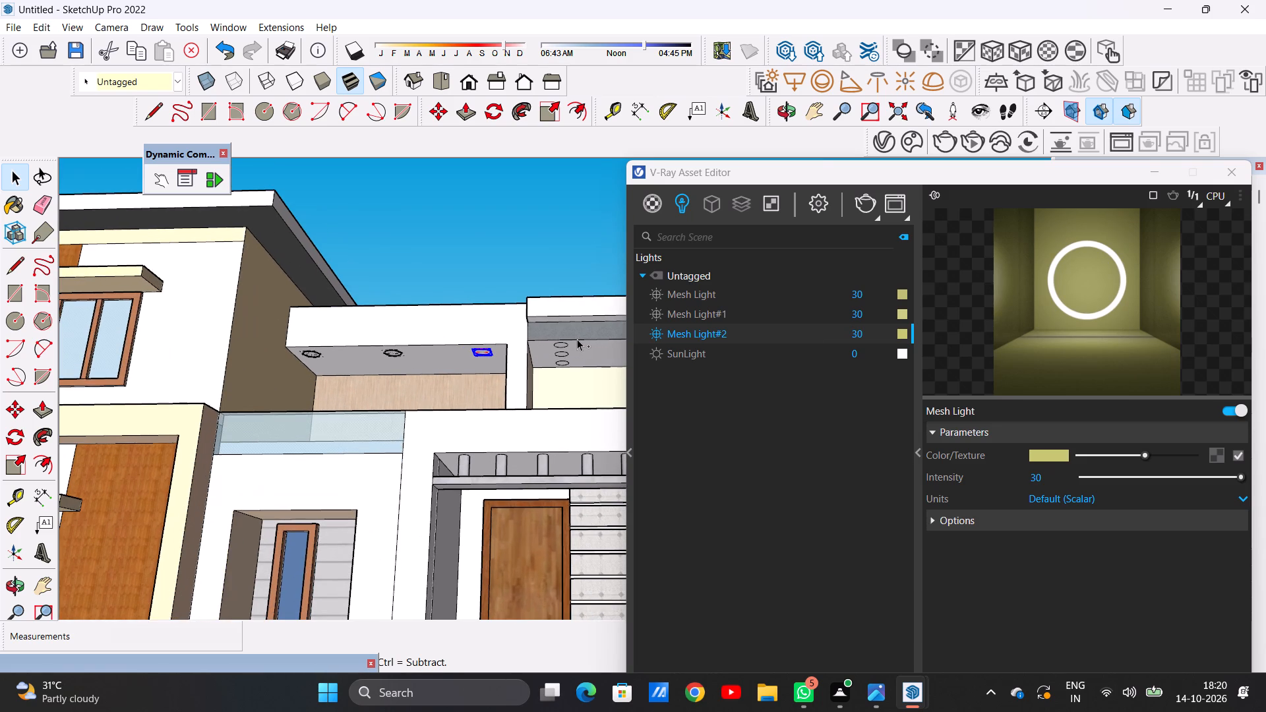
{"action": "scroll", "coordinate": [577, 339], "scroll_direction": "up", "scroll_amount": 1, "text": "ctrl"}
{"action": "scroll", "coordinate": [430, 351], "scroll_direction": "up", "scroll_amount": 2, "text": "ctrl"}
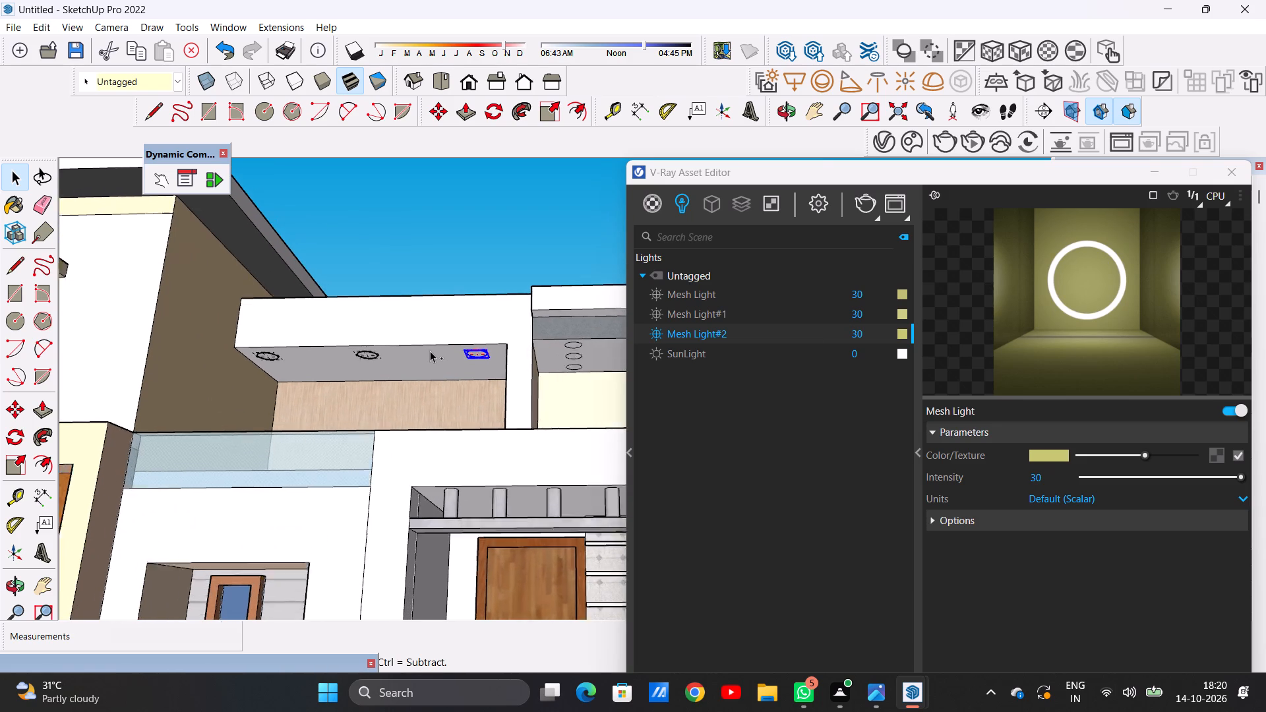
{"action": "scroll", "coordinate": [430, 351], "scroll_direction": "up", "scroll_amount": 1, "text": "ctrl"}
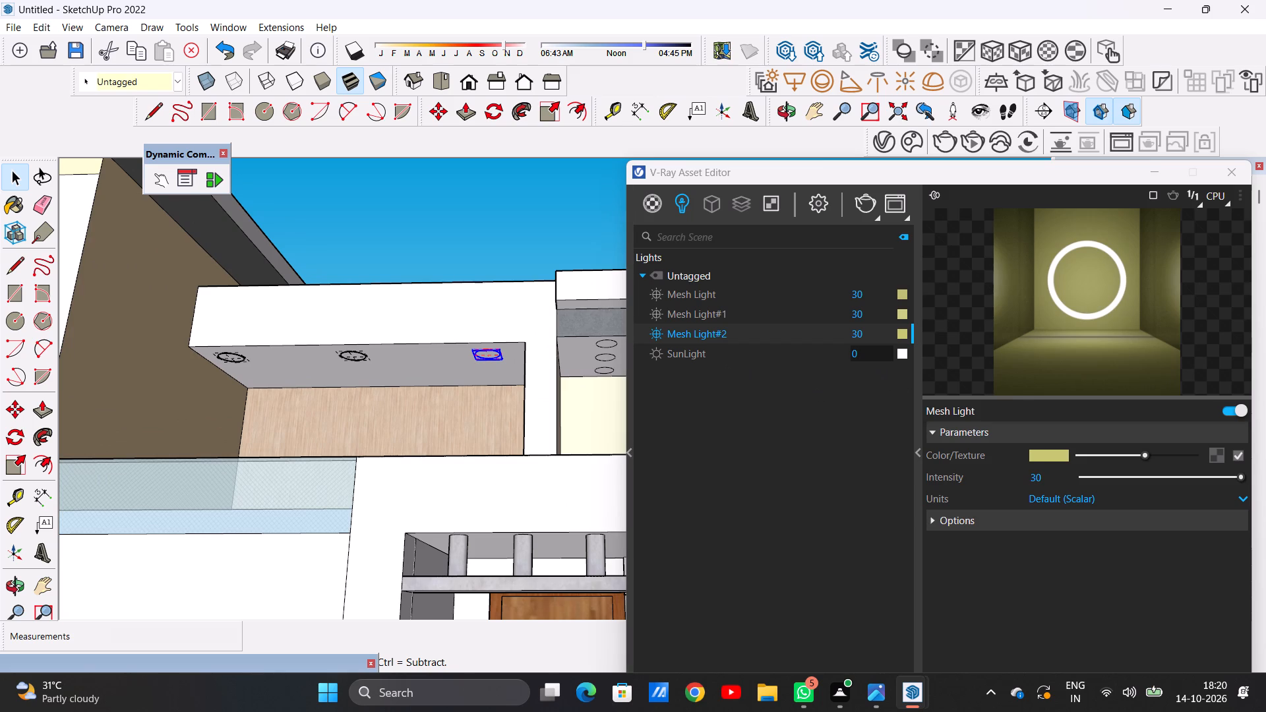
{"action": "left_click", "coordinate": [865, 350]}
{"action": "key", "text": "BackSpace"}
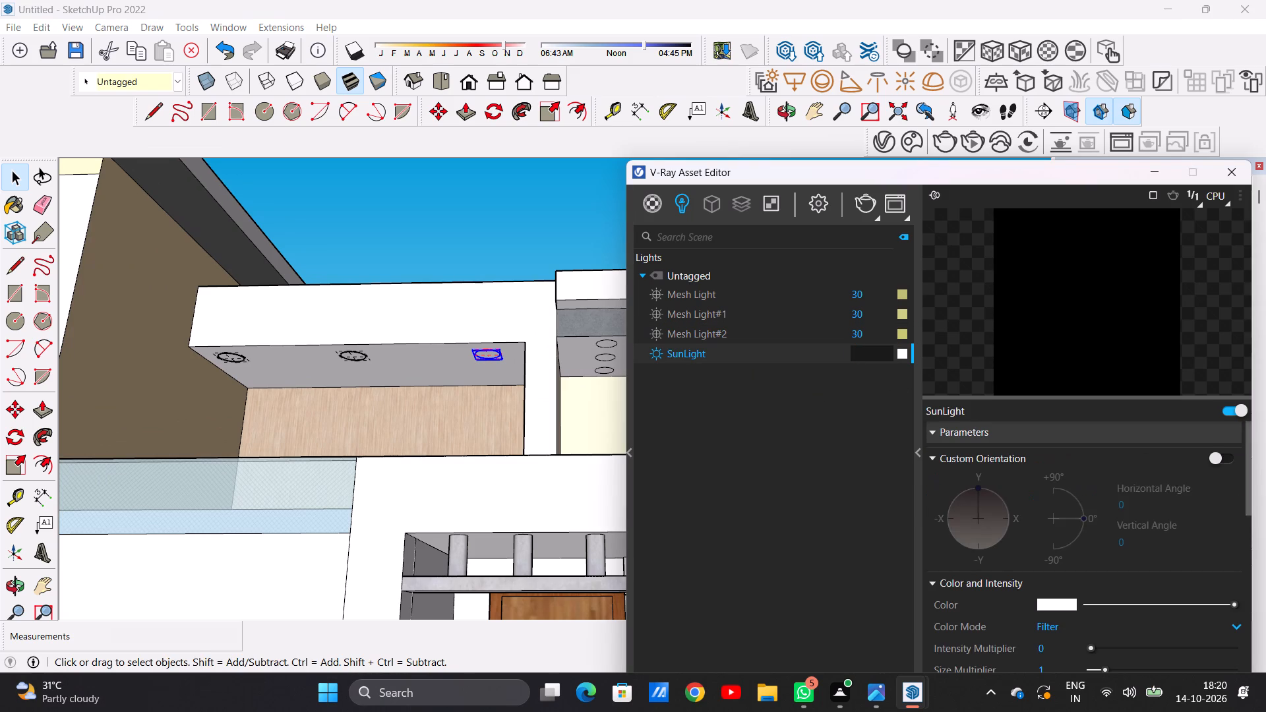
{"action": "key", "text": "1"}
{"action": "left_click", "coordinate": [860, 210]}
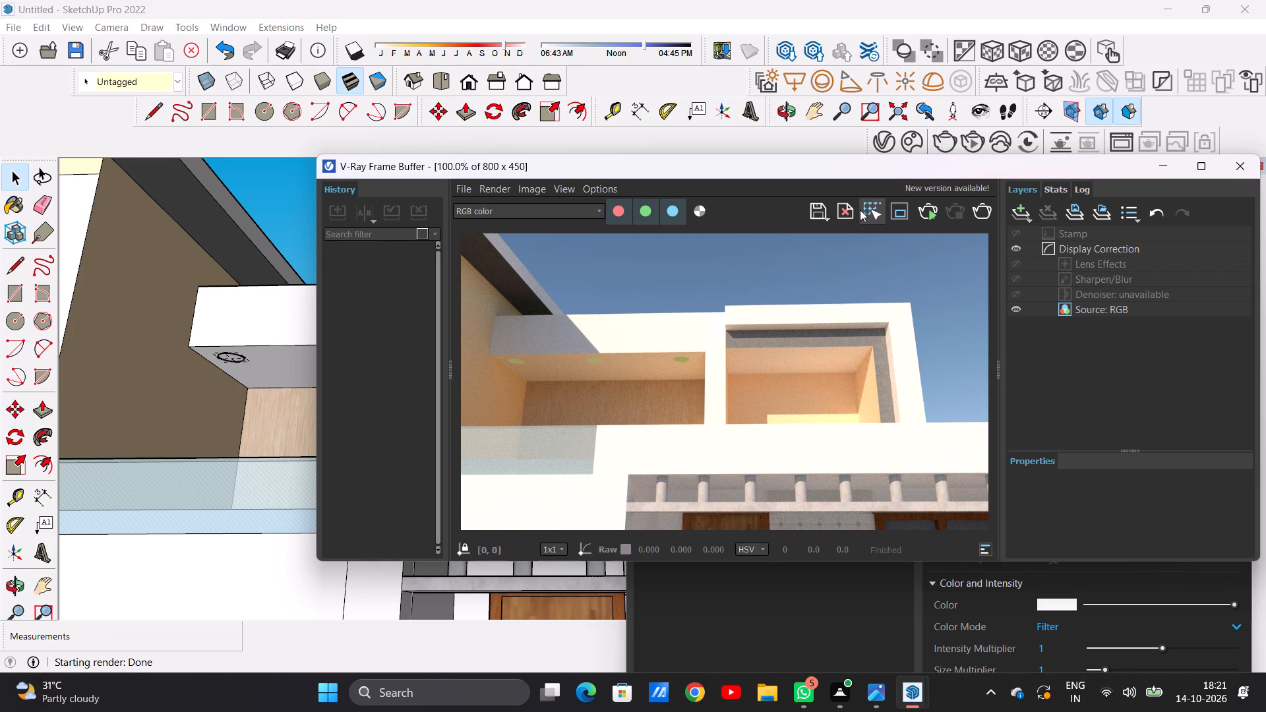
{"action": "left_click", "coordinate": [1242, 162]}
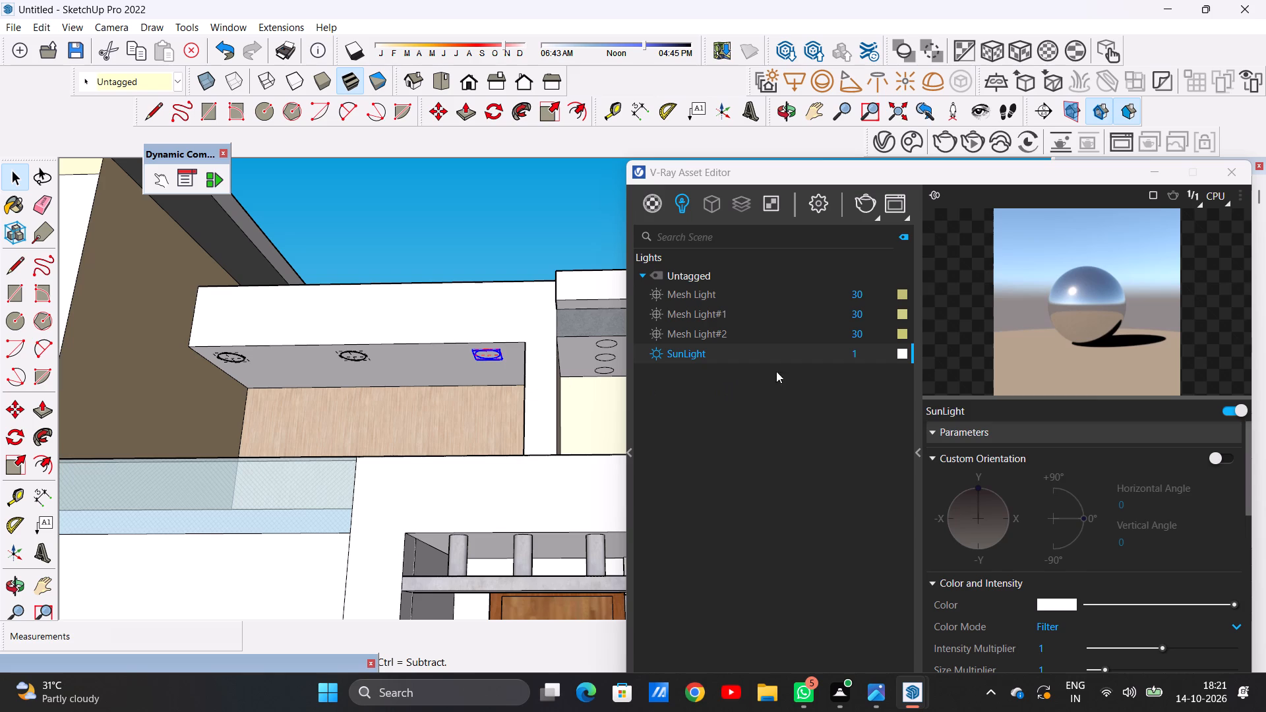
Set the SunLight intensity to 0 and run another test render of the upper balcony's ceiling lights.
{"action": "left_click", "coordinate": [876, 354]}
{"action": "key", "text": "BackSpace"}
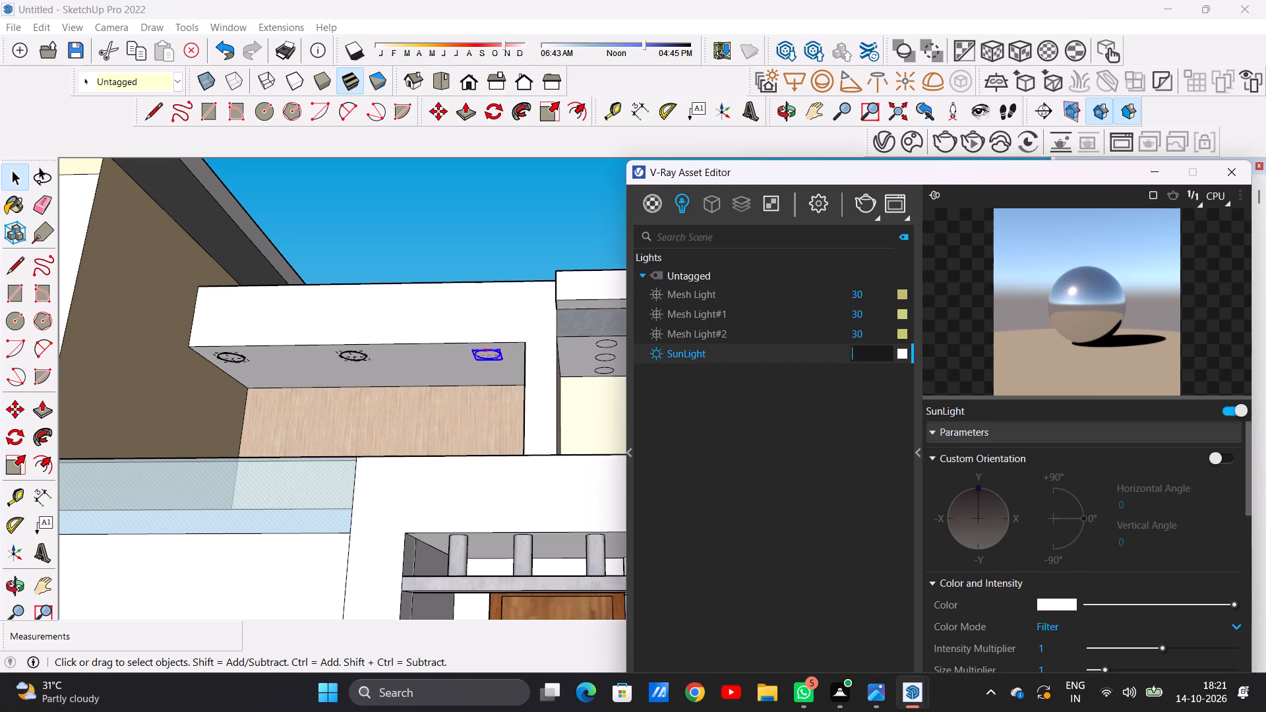
{"action": "key", "text": "0"}
{"action": "scroll", "coordinate": [424, 340], "scroll_direction": "up", "scroll_amount": 3, "text": "ctrl"}
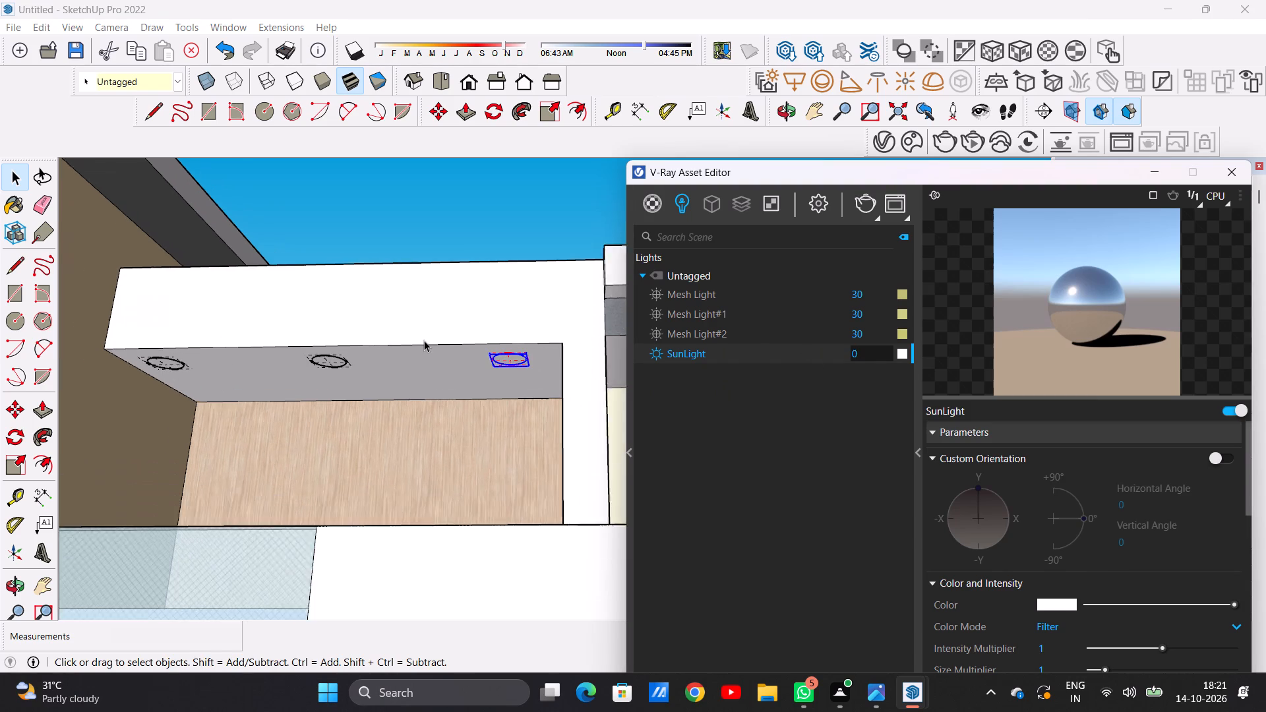
{"action": "scroll", "coordinate": [424, 340], "scroll_direction": "up", "scroll_amount": 1, "text": "ctrl"}
{"action": "scroll", "coordinate": [424, 340], "scroll_direction": "down", "scroll_amount": 2, "text": "ctrl"}
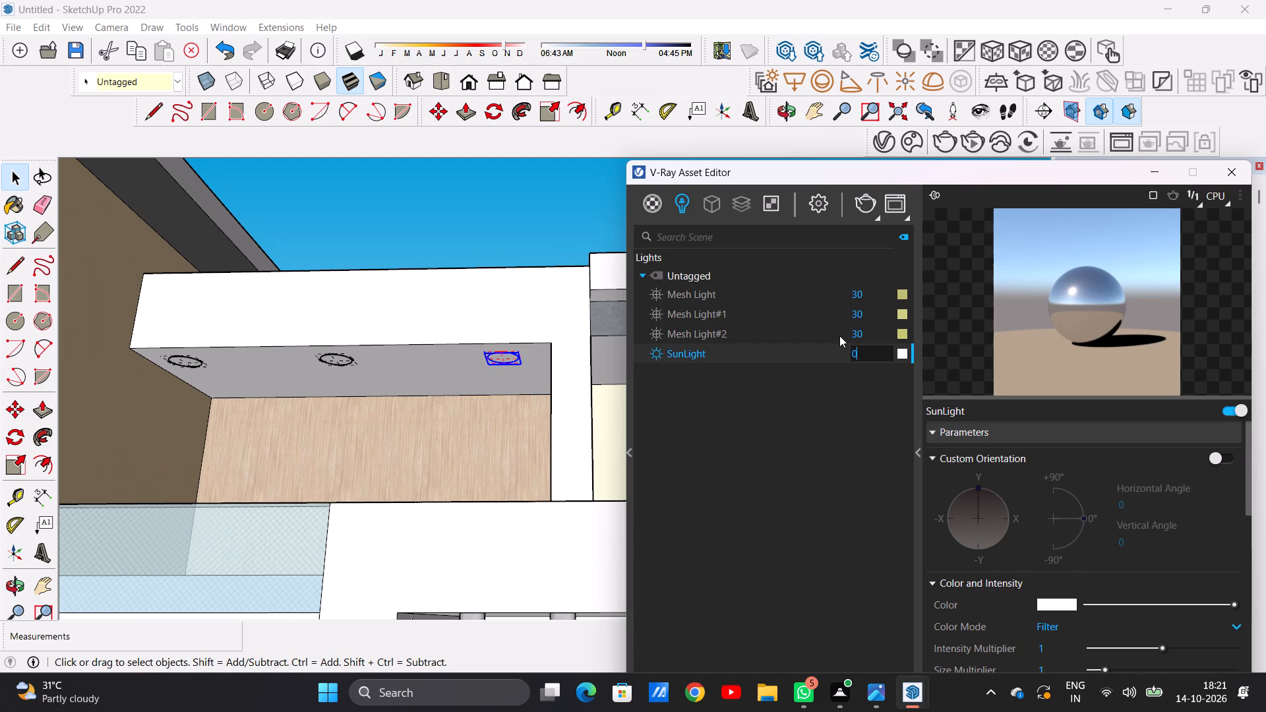
{"action": "left_click", "coordinate": [862, 200]}
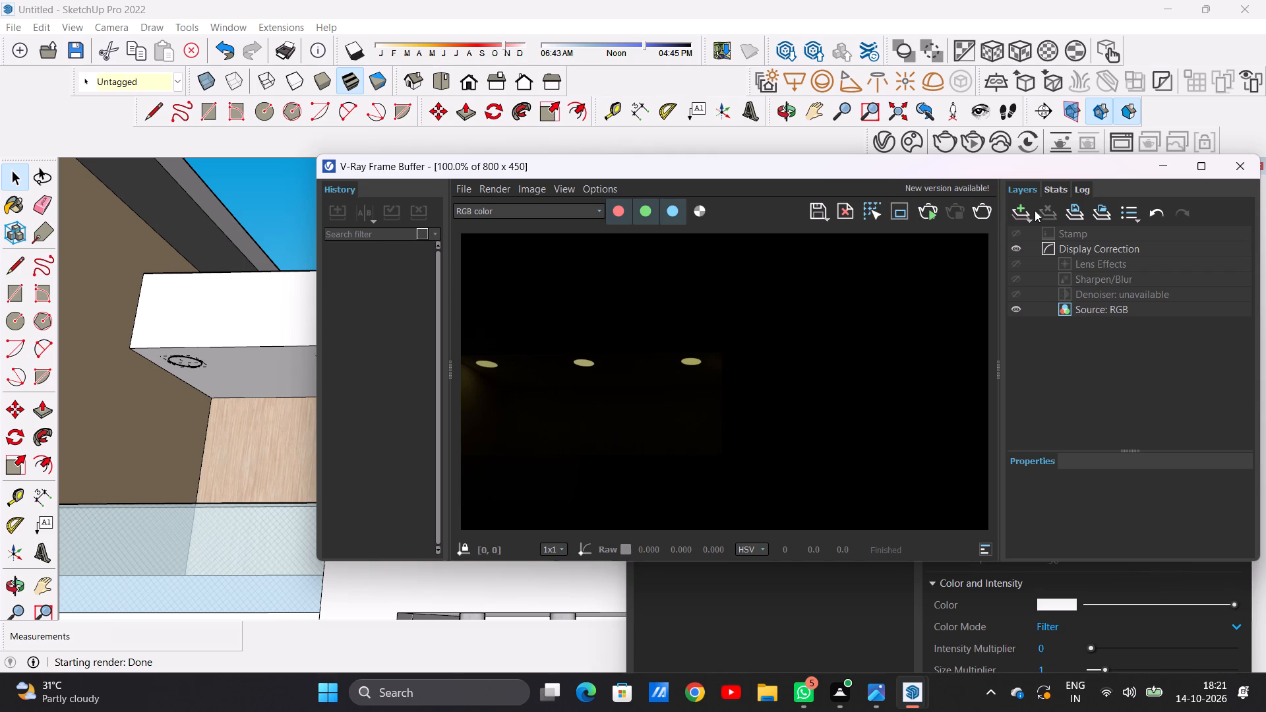
{"action": "left_click", "coordinate": [1247, 167]}
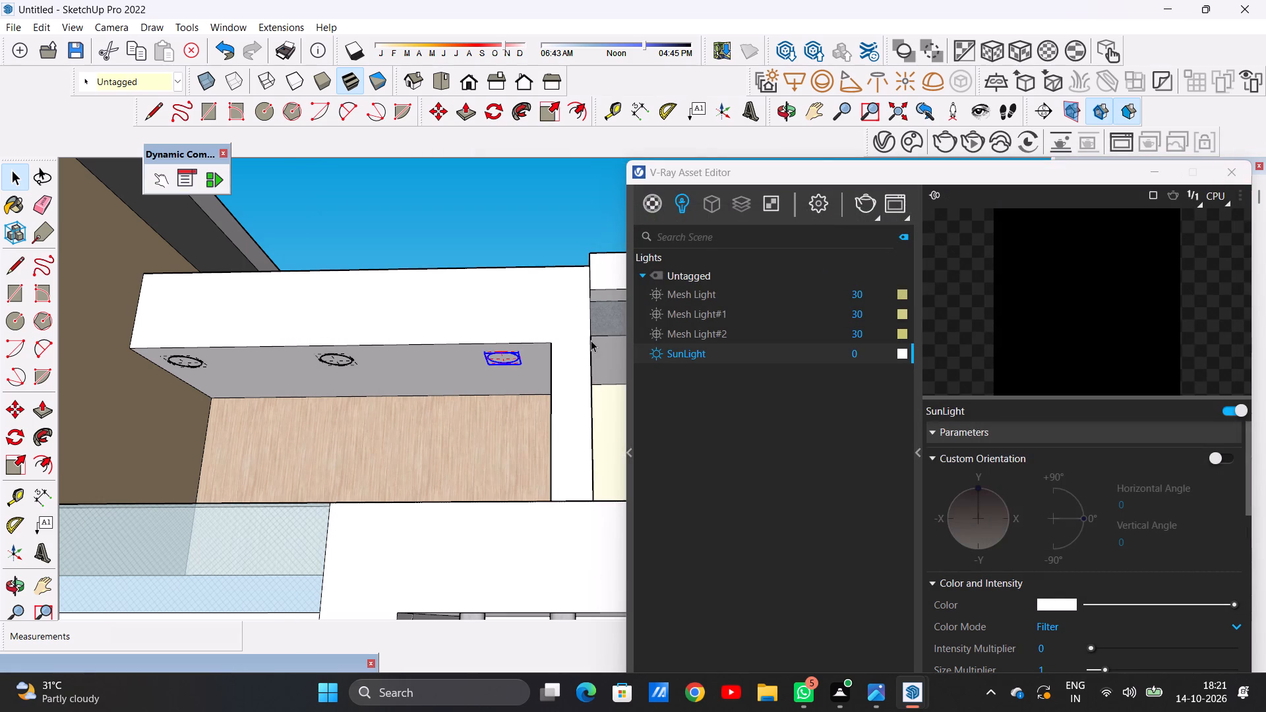
Group the frontmost circle of the left row on the adjoining recess's ceiling and convert it to a V-Ray mesh light.
{"action": "scroll", "coordinate": [591, 340], "scroll_direction": "down", "scroll_amount": 11, "text": "ctrl"}
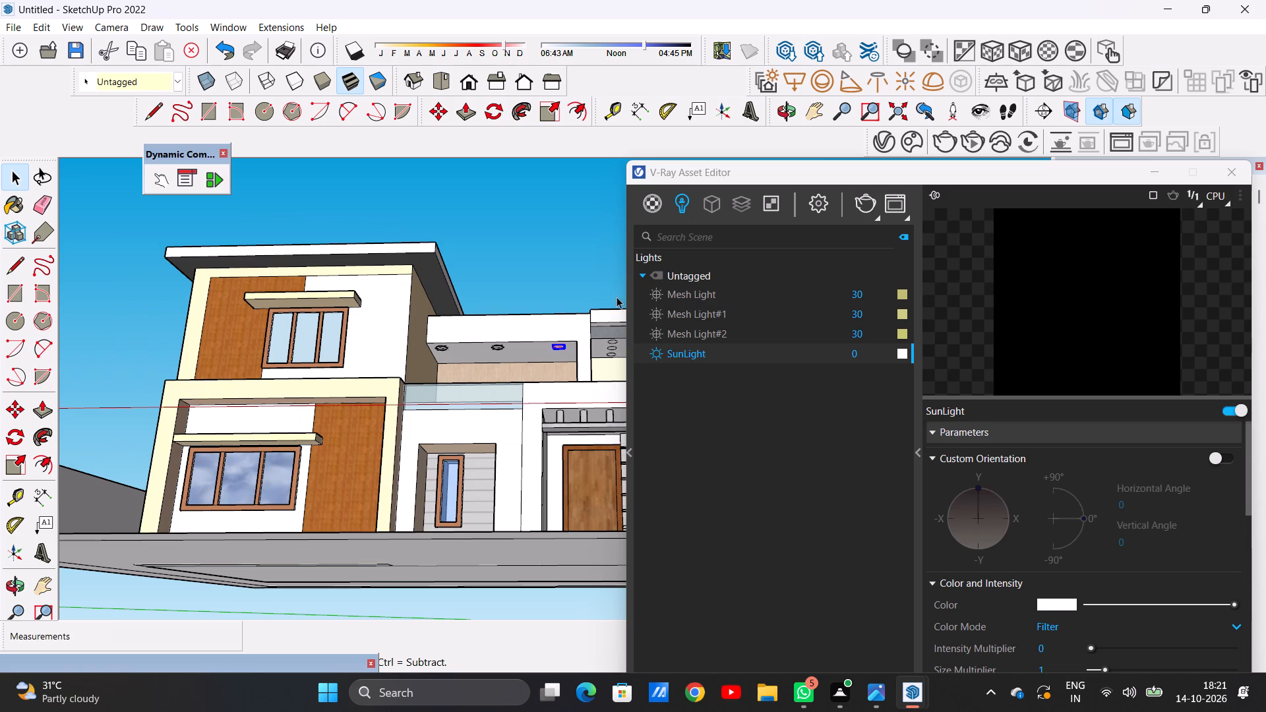
{"action": "scroll", "coordinate": [600, 353], "scroll_direction": "up", "scroll_amount": 5, "text": "ctrl"}
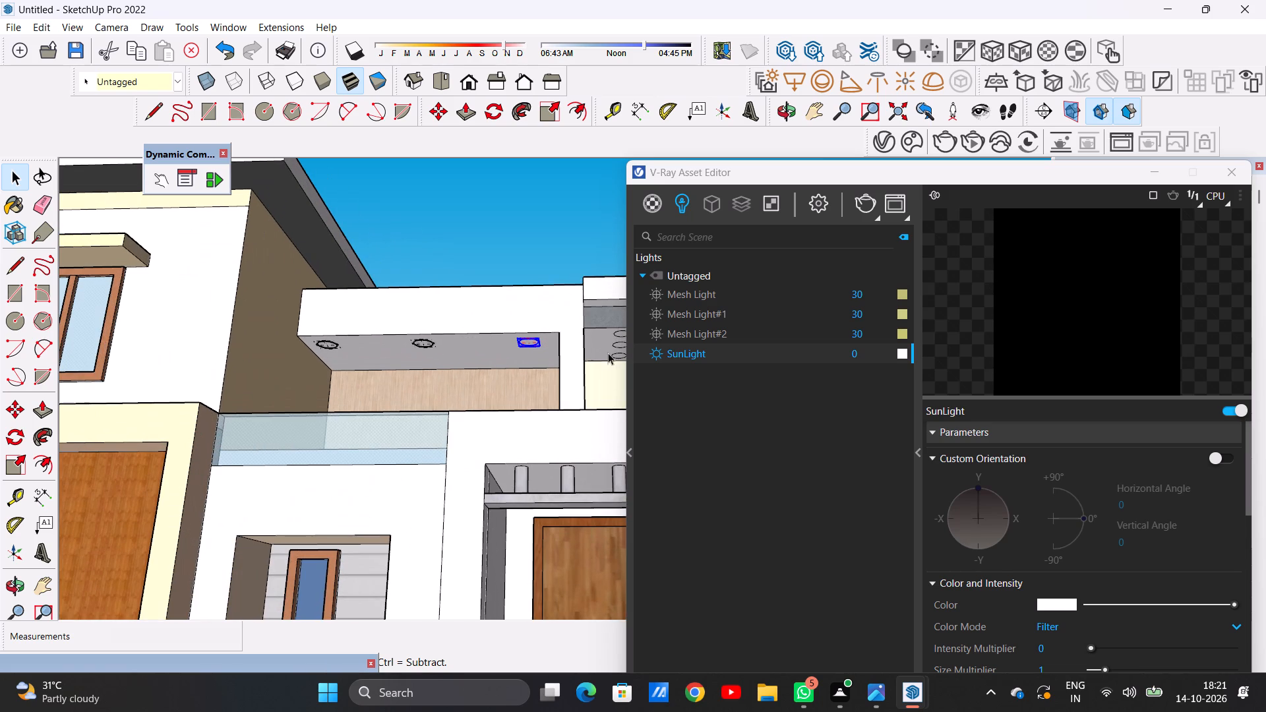
{"action": "scroll", "coordinate": [607, 351], "scroll_direction": "up", "scroll_amount": 8, "text": "ctrl"}
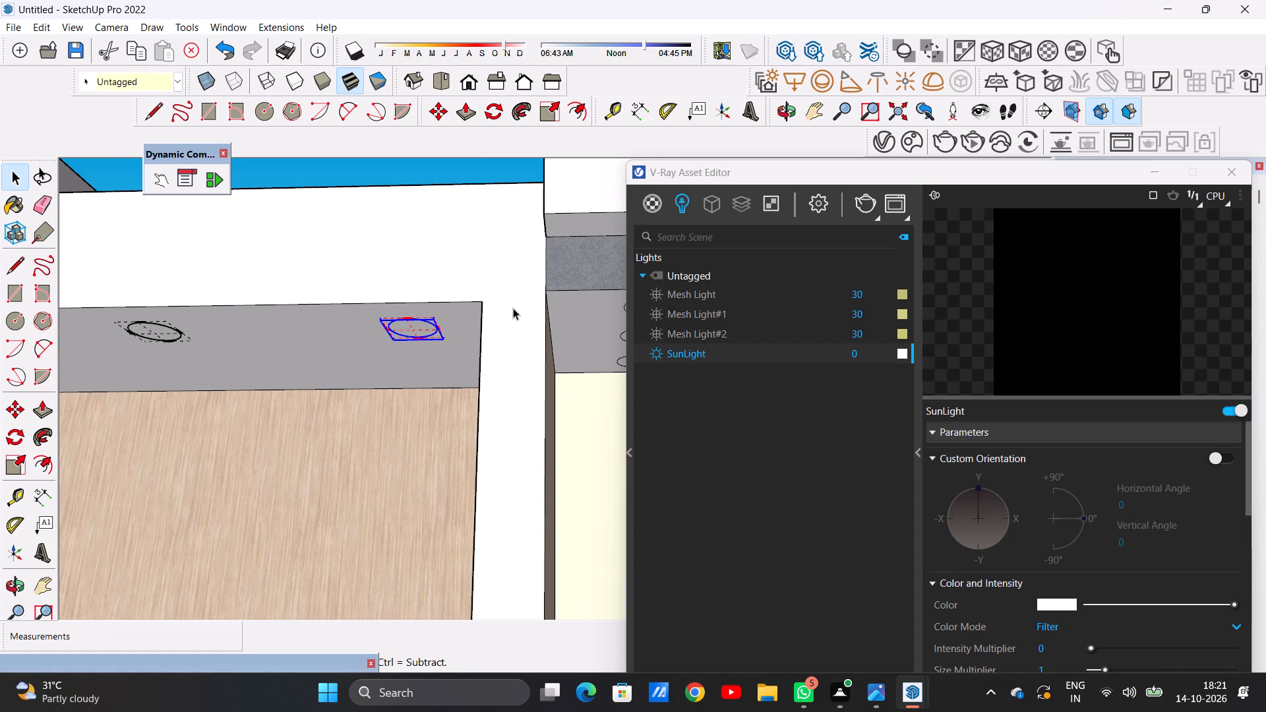
{"action": "scroll", "coordinate": [513, 310], "scroll_direction": "down", "scroll_amount": 1}
{"action": "middle_click_drag", "start_coordinate": [518, 322], "coordinate": [467, 321]}
{"action": "scroll", "coordinate": [466, 320], "scroll_direction": "down", "scroll_amount": 8}
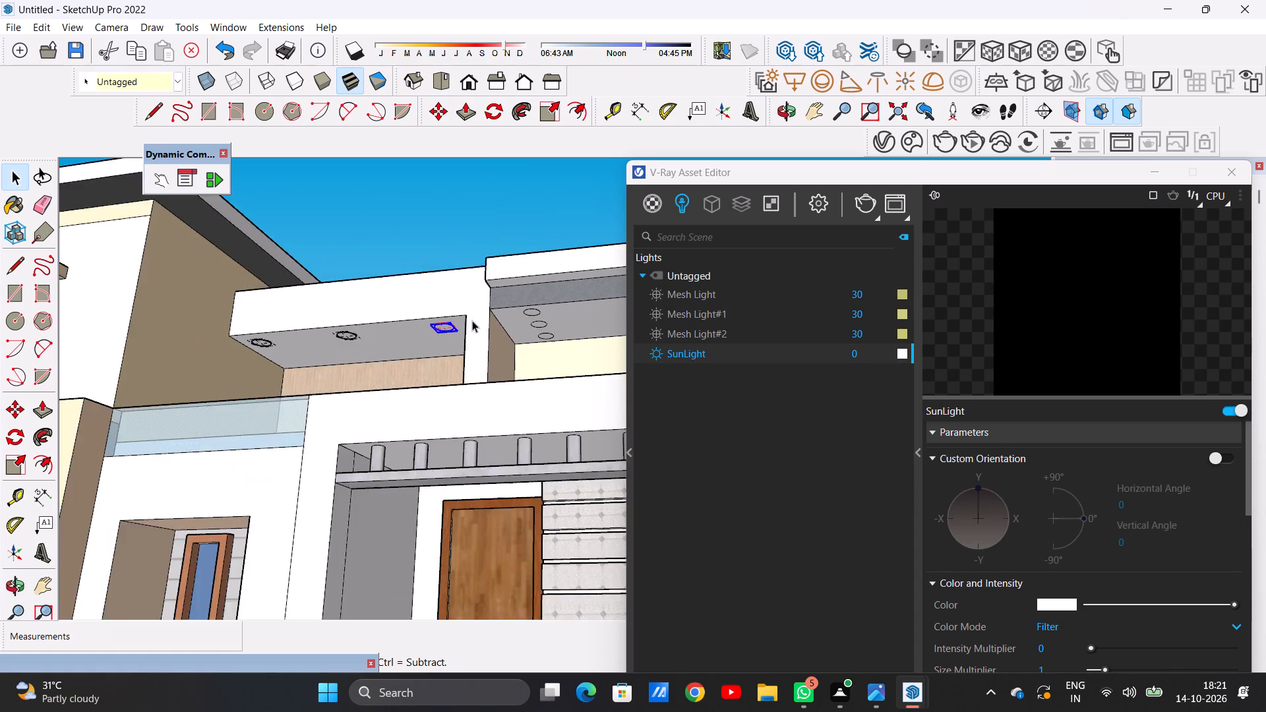
{"action": "scroll", "coordinate": [472, 320], "scroll_direction": "down", "scroll_amount": 5}
{"action": "scroll", "coordinate": [615, 301], "scroll_direction": "up", "scroll_amount": 17}
{"action": "middle_click_drag", "start_coordinate": [424, 338], "coordinate": [492, 331]}
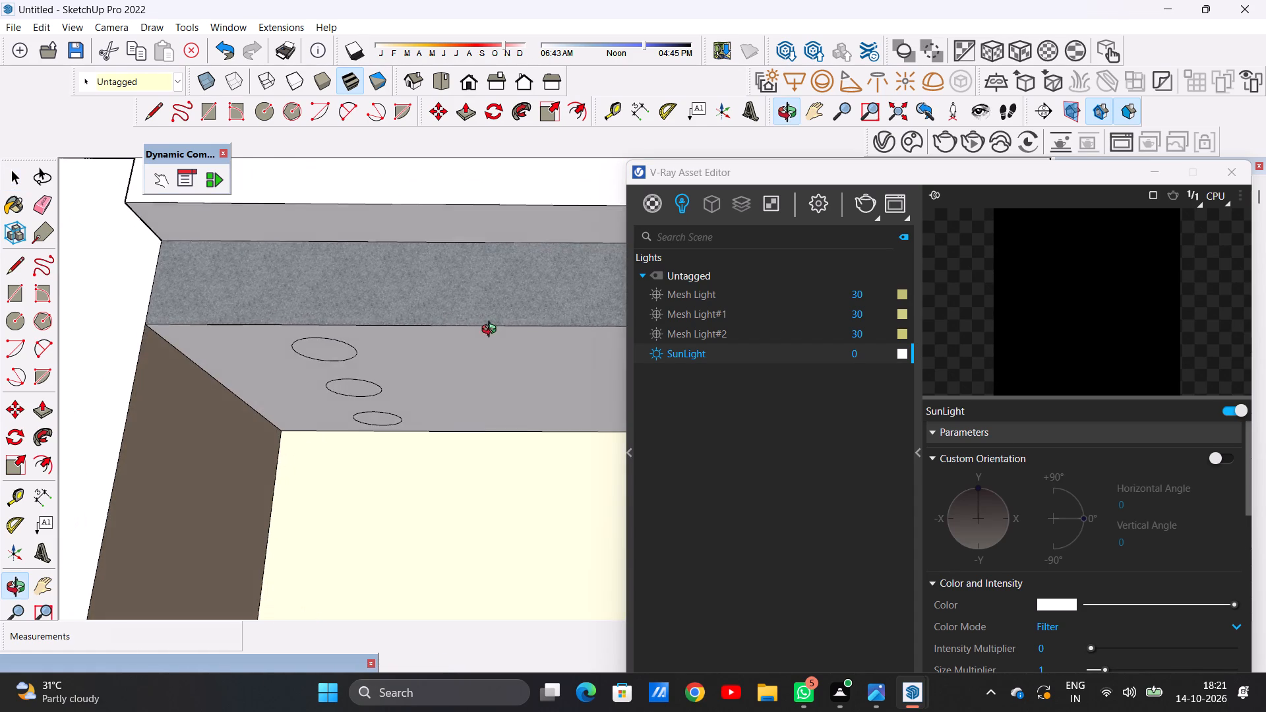
{"action": "middle_click_drag", "start_coordinate": [492, 331], "coordinate": [496, 330]}
{"action": "scroll", "coordinate": [487, 324], "scroll_direction": "down", "scroll_amount": 4}
{"action": "scroll", "coordinate": [360, 345], "scroll_direction": "up", "scroll_amount": 1}
{"action": "scroll", "coordinate": [364, 343], "scroll_direction": "down", "scroll_amount": 1}
{"action": "scroll", "coordinate": [364, 343], "scroll_direction": "up", "scroll_amount": 5}
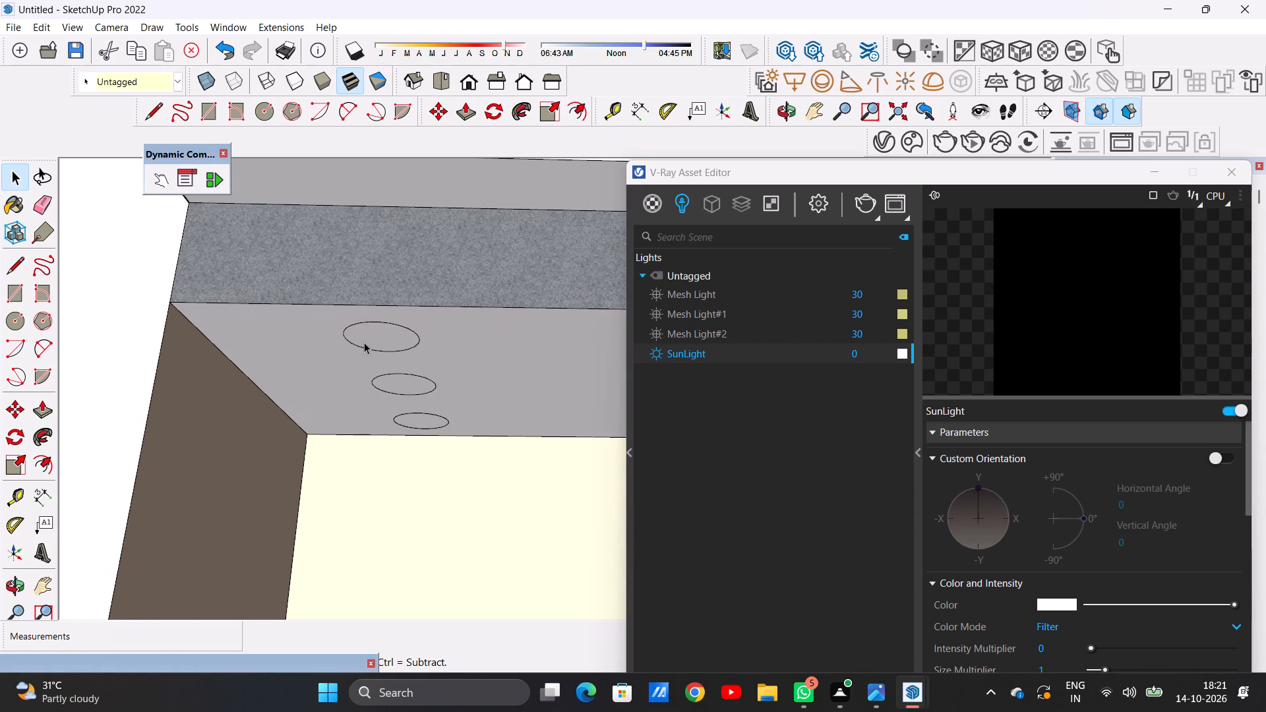
{"action": "scroll", "coordinate": [377, 341], "scroll_direction": "up", "scroll_amount": 4}
{"action": "triple_click", "coordinate": [384, 337]}
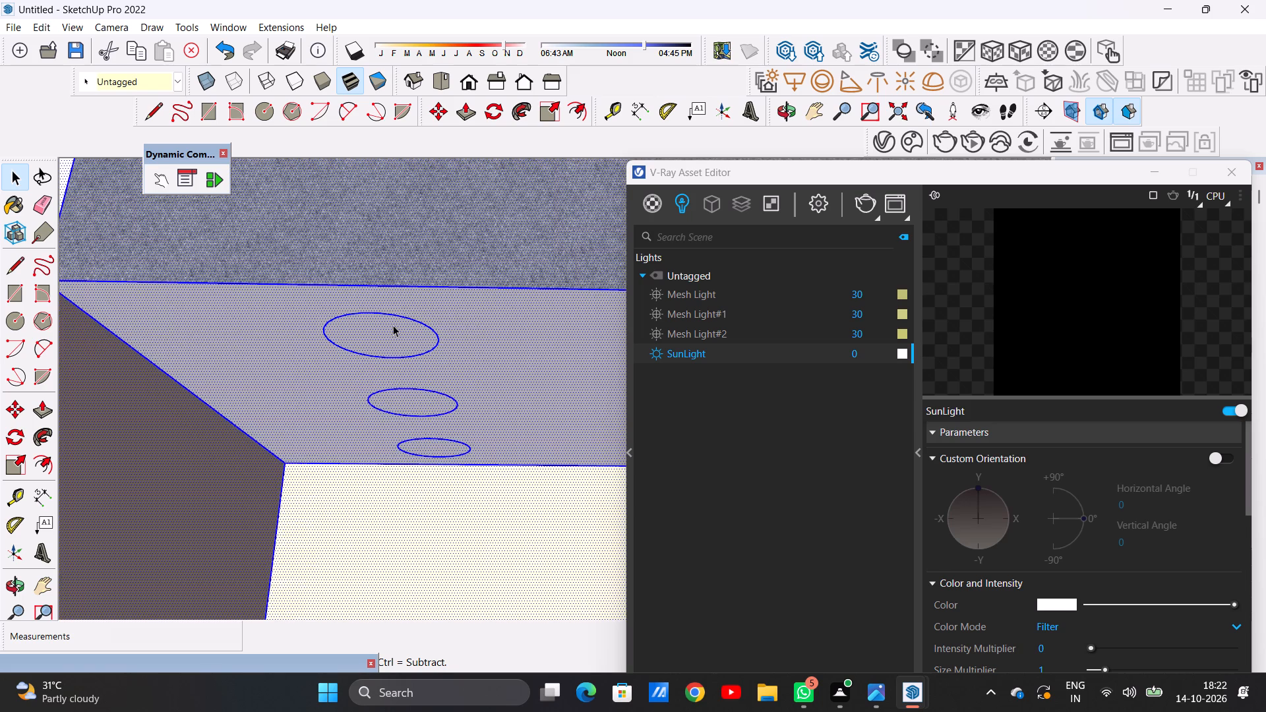
{"action": "scroll", "coordinate": [393, 325], "scroll_direction": "down", "scroll_amount": 18}
{"action": "left_click", "coordinate": [392, 206]}
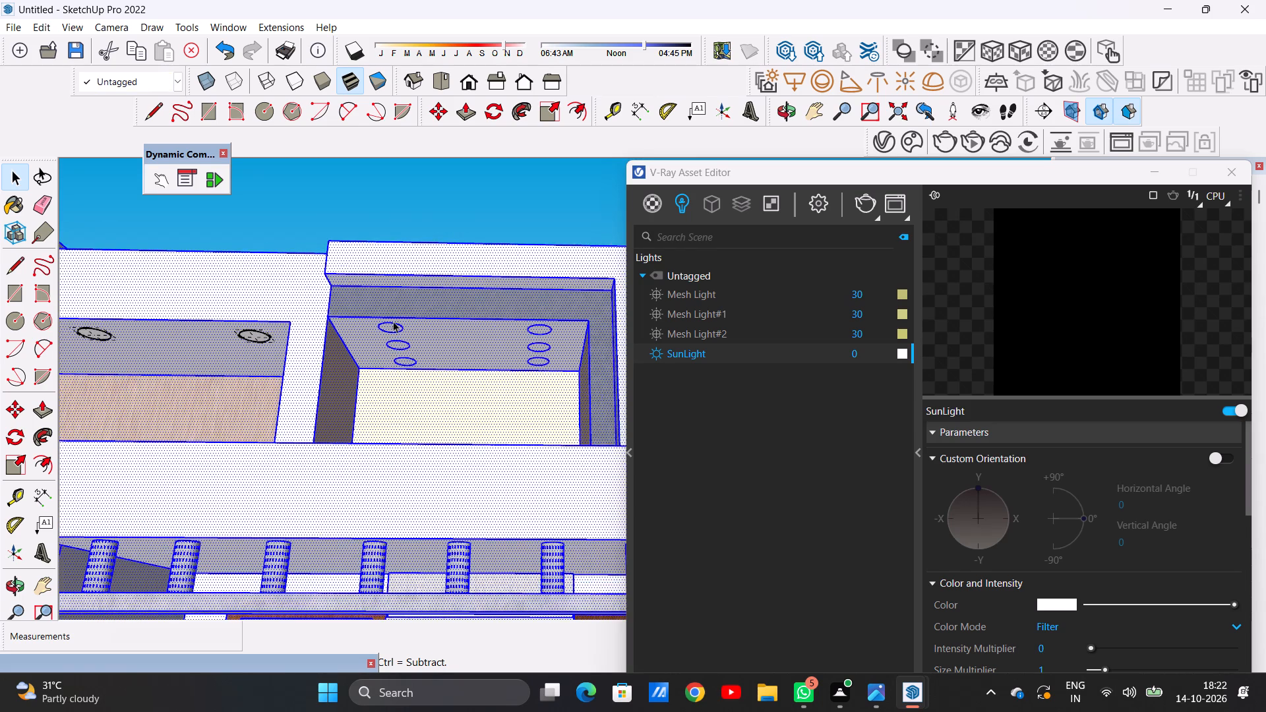
{"action": "scroll", "coordinate": [393, 328], "scroll_direction": "up", "scroll_amount": 20}
{"action": "double_click", "coordinate": [393, 328]}
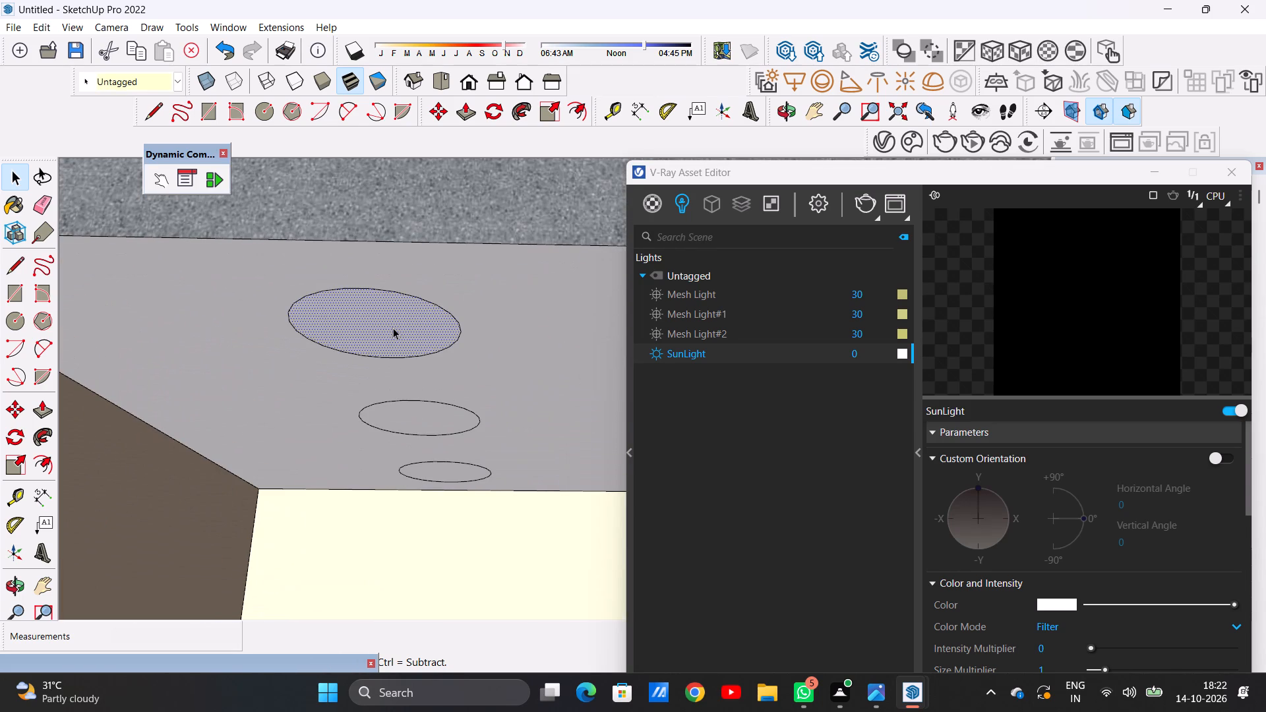
{"action": "right_click", "coordinate": [393, 328]}
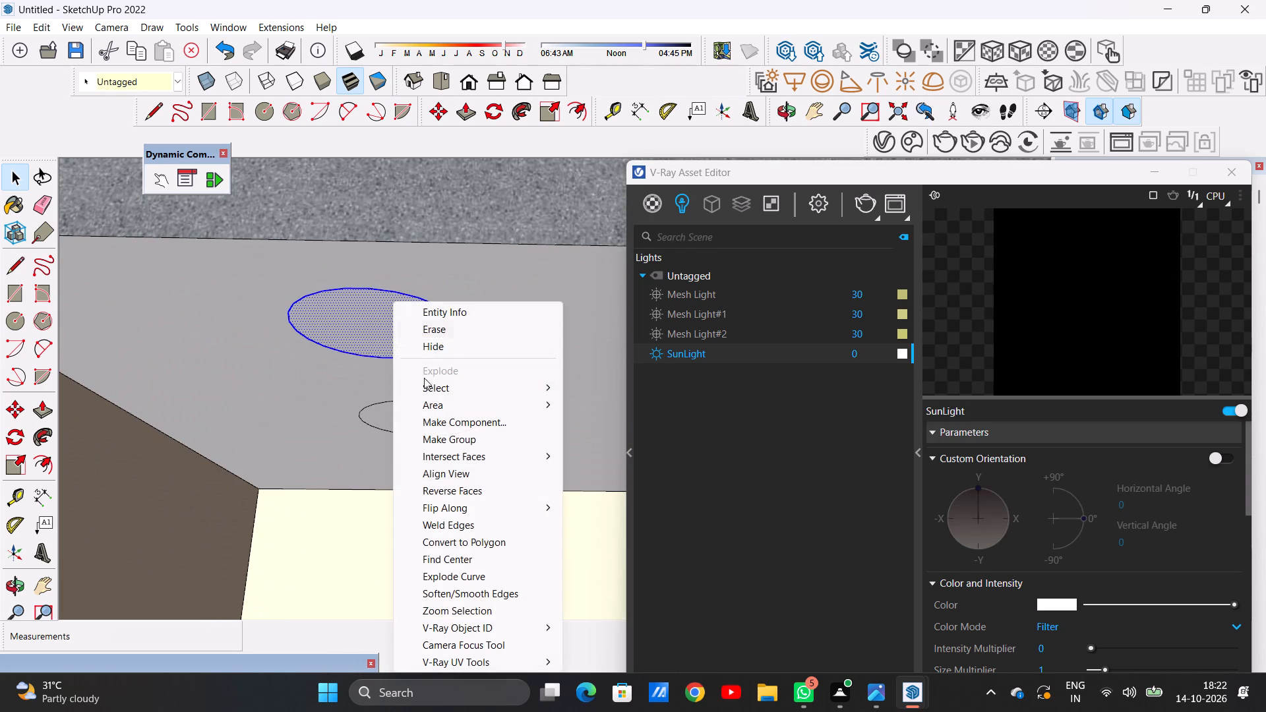
{"action": "left_click", "coordinate": [448, 436]}
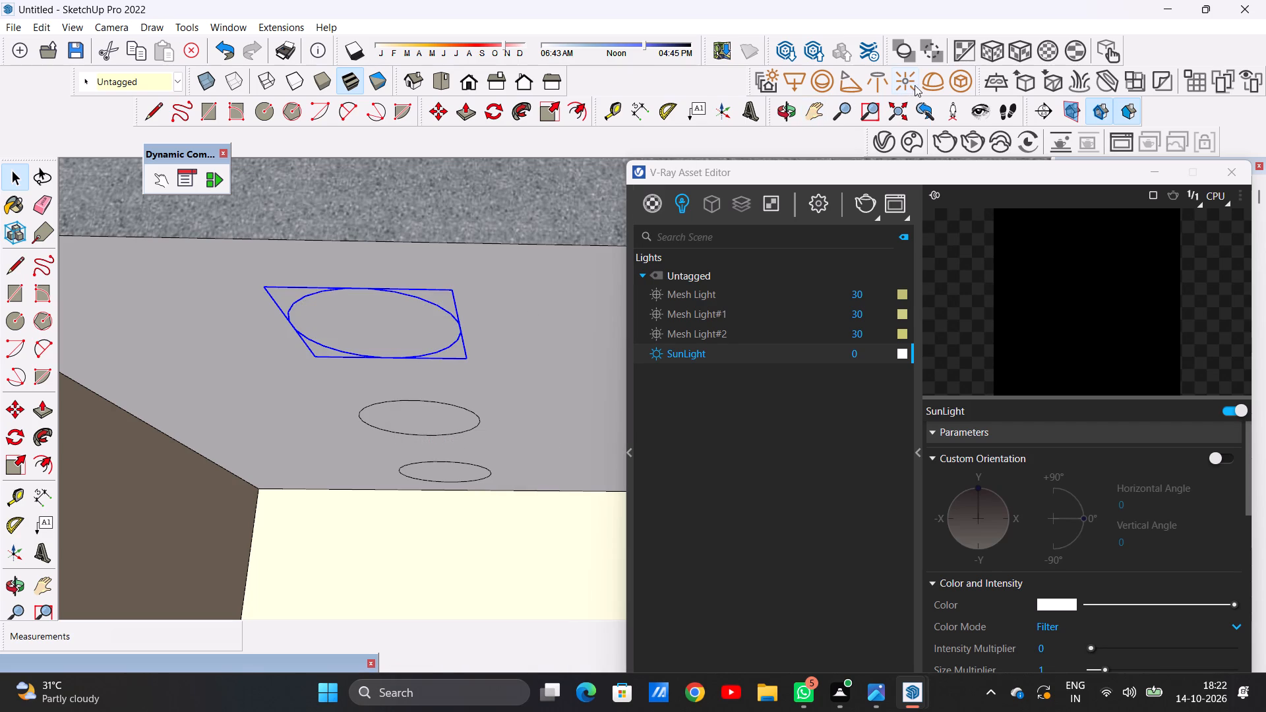
{"action": "left_click", "coordinate": [954, 80]}
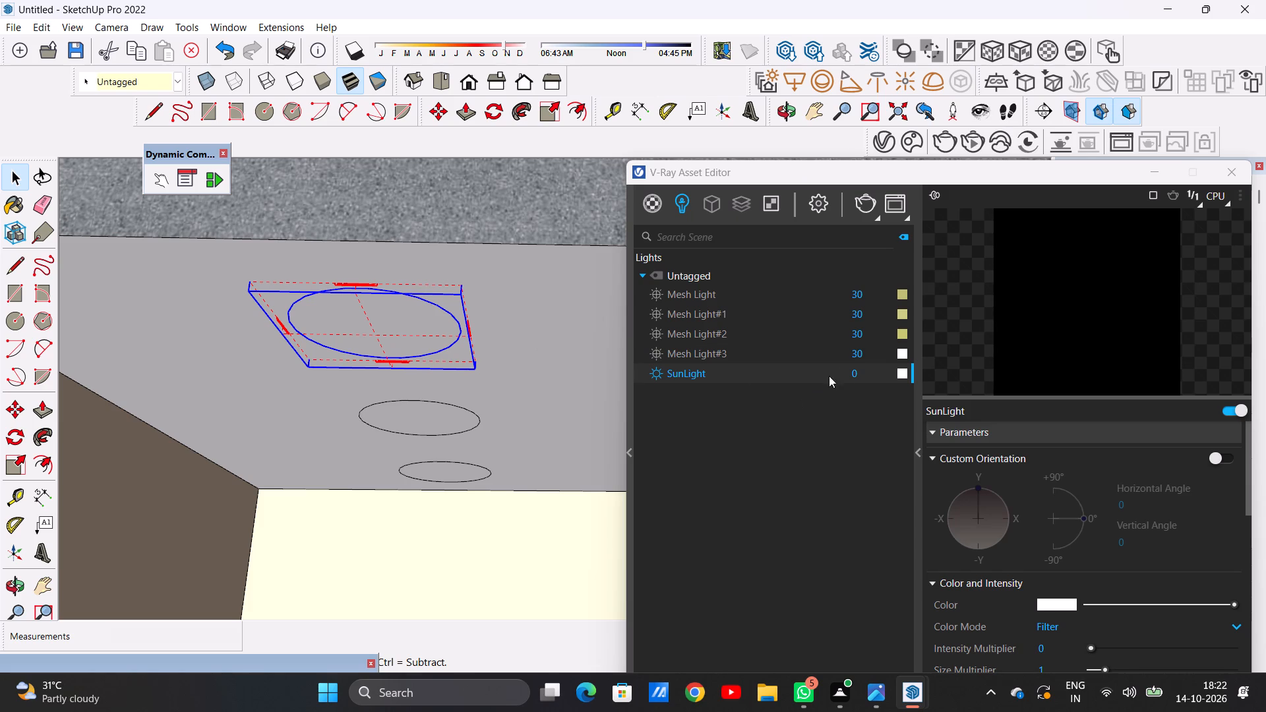
Give the new mesh light a pale yellow colour with blue at about 0.635, slightly reducing the colour's brightness.
{"action": "left_click", "coordinate": [899, 353]}
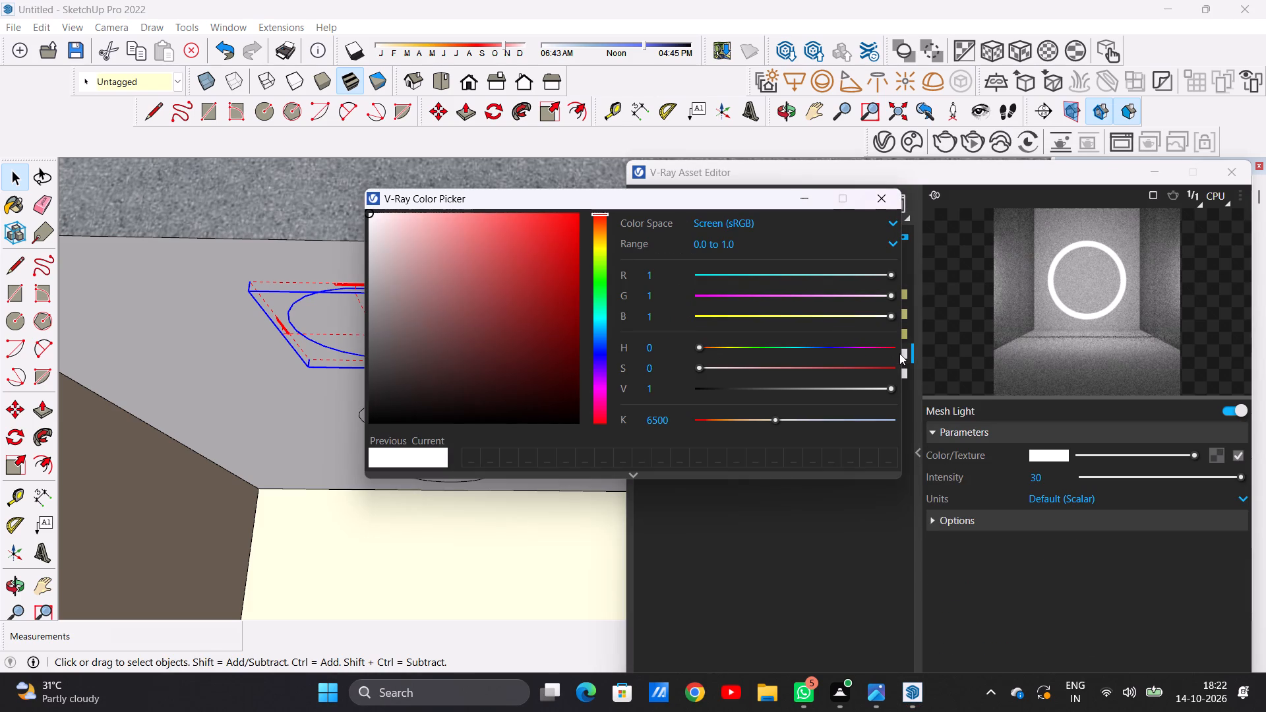
{"action": "left_click", "coordinate": [821, 318]}
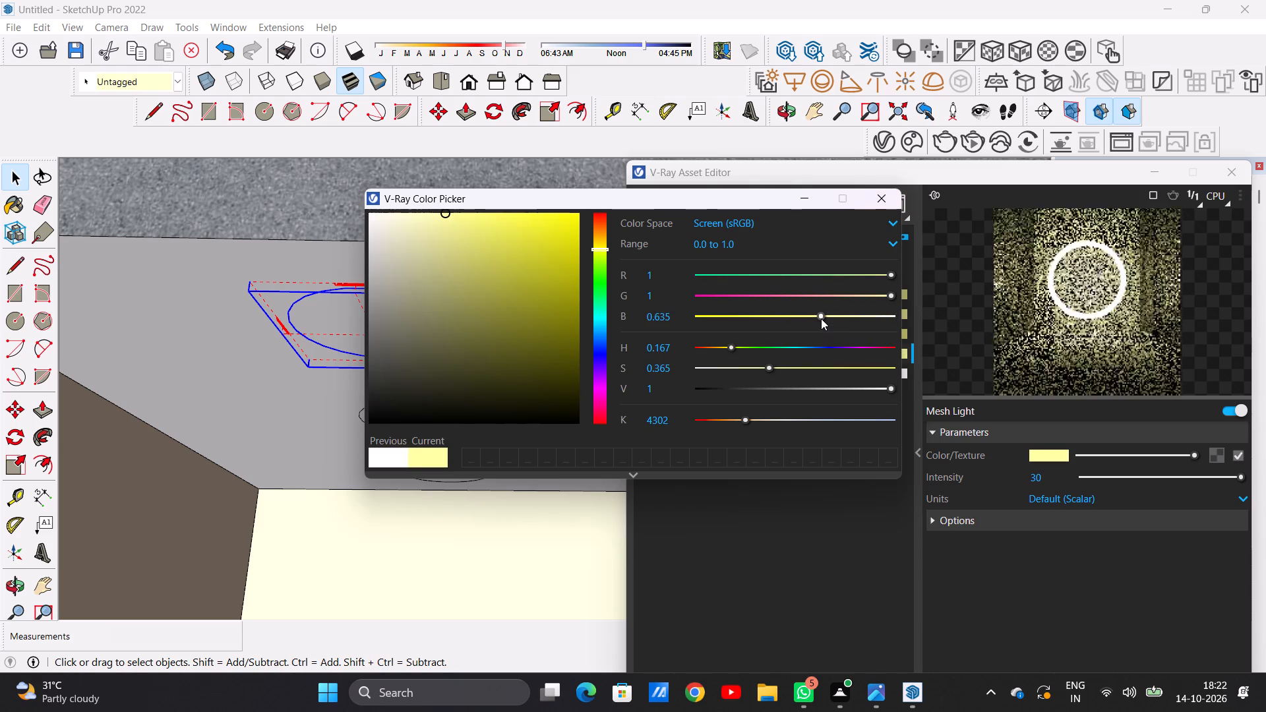
{"action": "left_click", "coordinate": [1113, 450]}
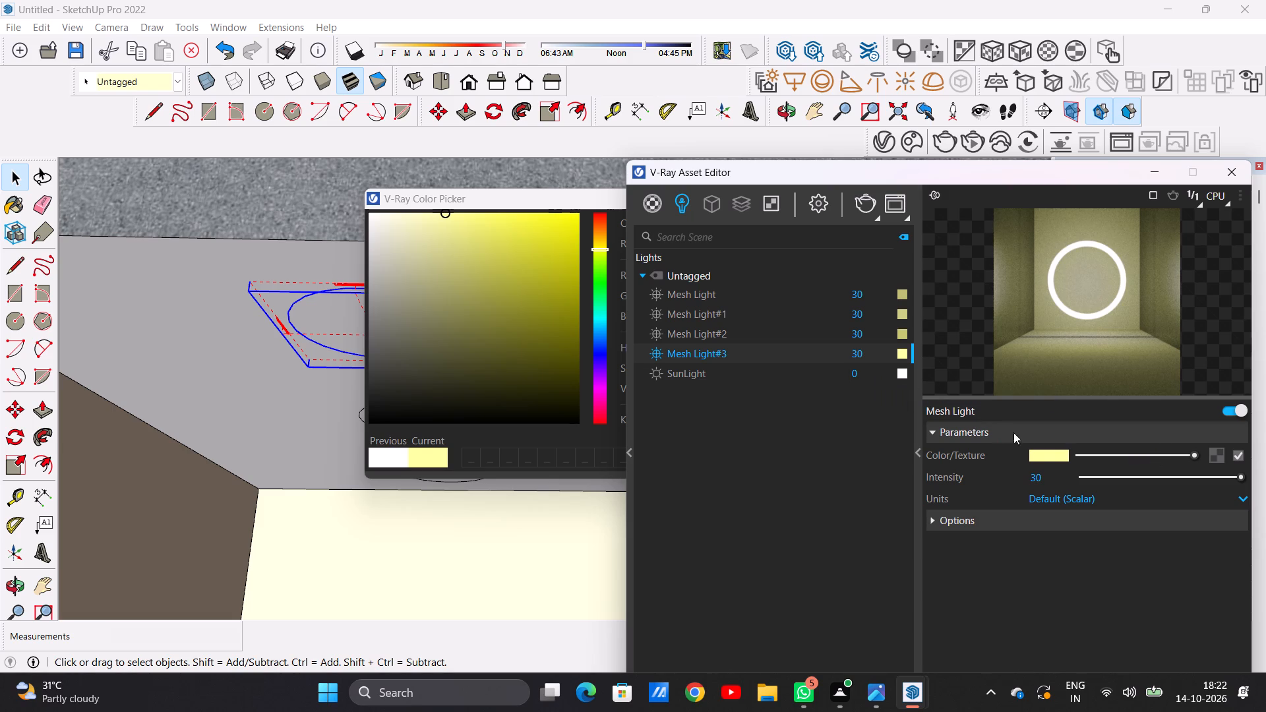
{"action": "left_click", "coordinate": [1149, 456]}
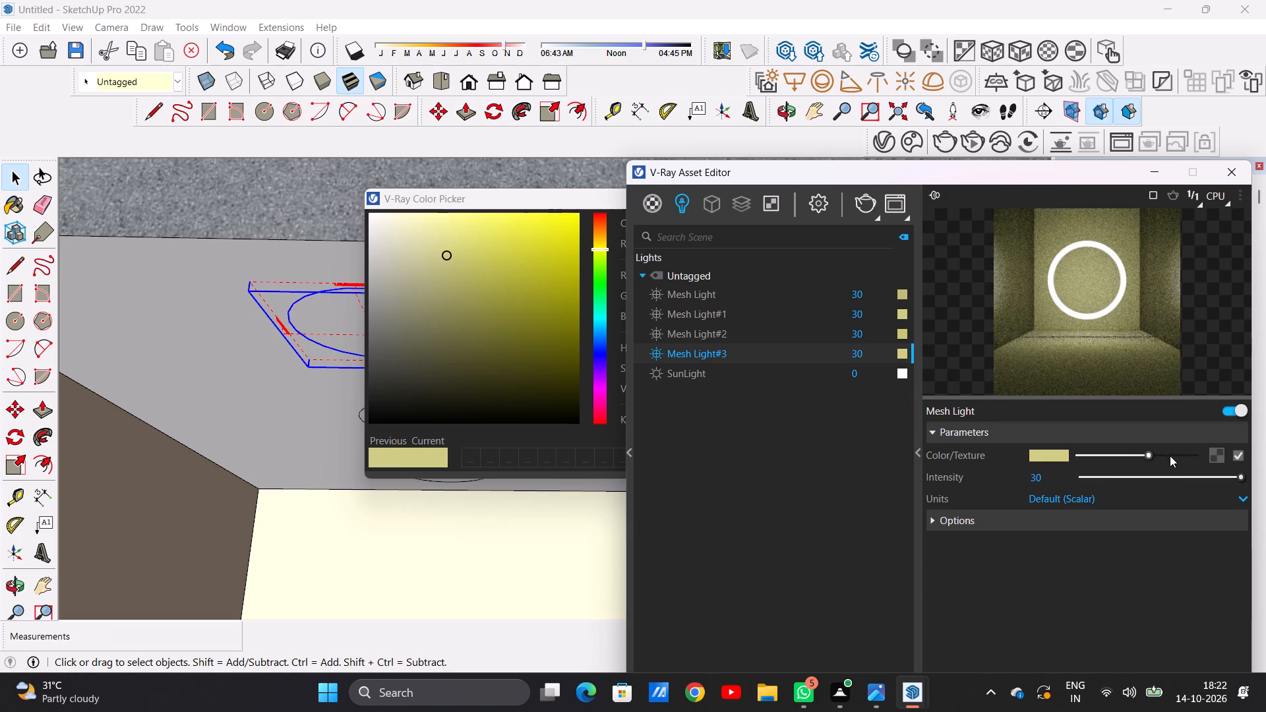
{"action": "left_click", "coordinate": [1174, 456]}
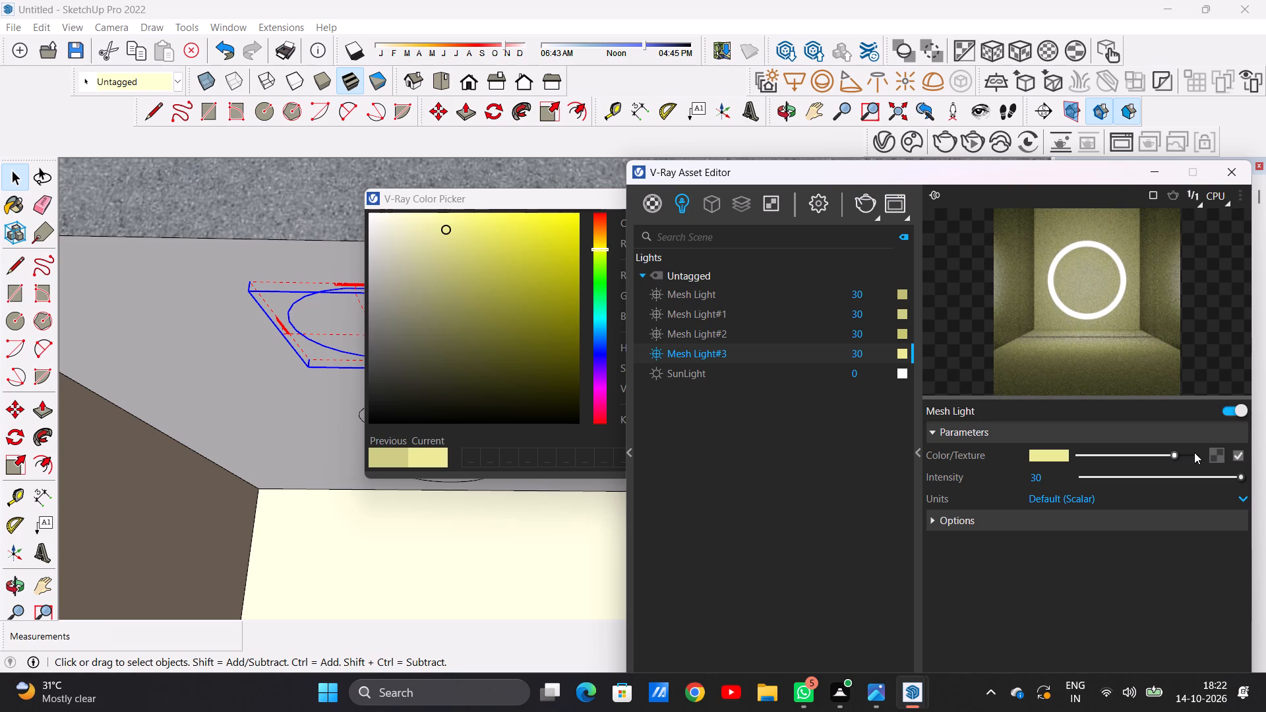
{"action": "left_click", "coordinate": [1193, 452]}
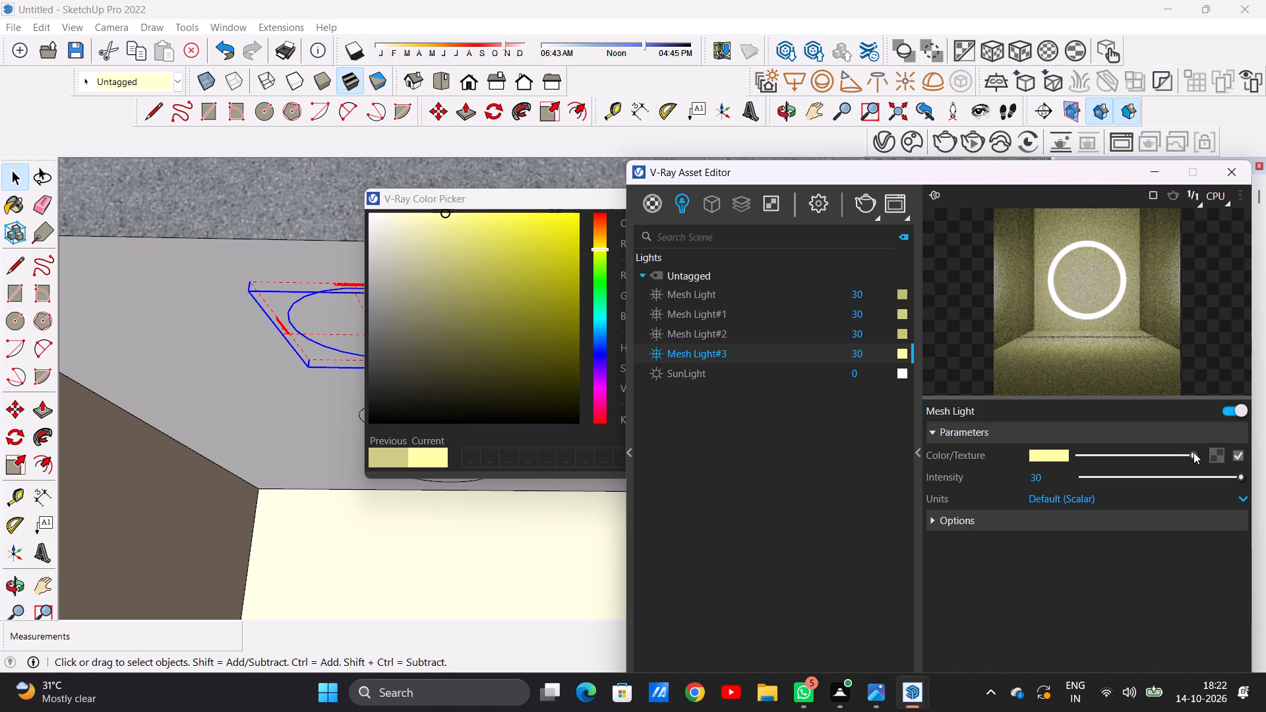
{"action": "left_click", "coordinate": [1180, 452]}
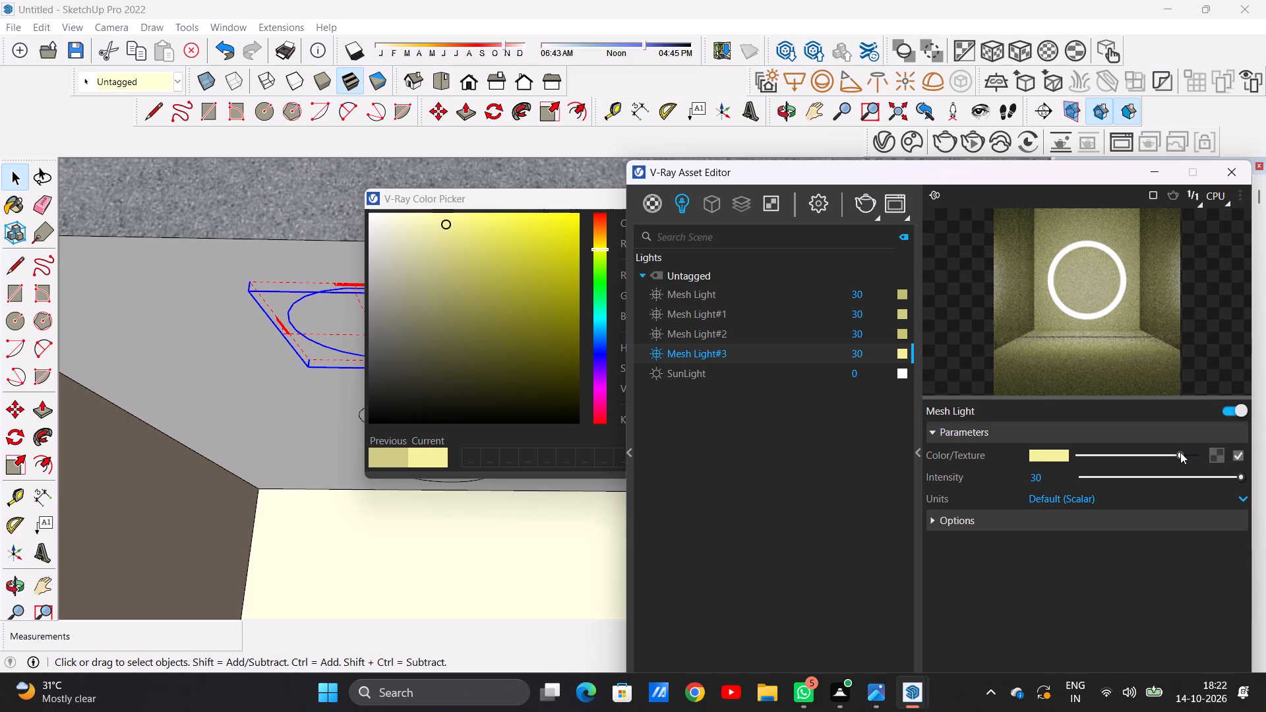
{"action": "left_click", "coordinate": [1170, 452]}
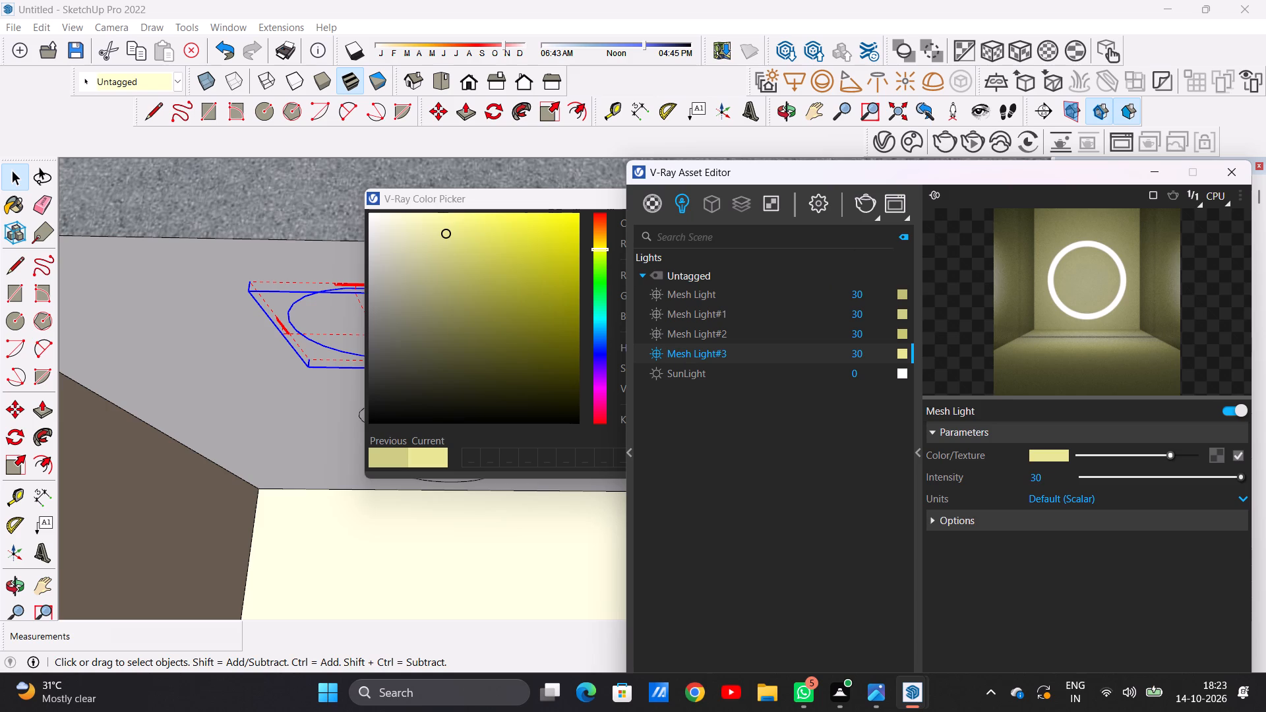
Run a test render of the adjoining recess's ceiling light and close the rendered image.
{"action": "left_click", "coordinate": [862, 205]}
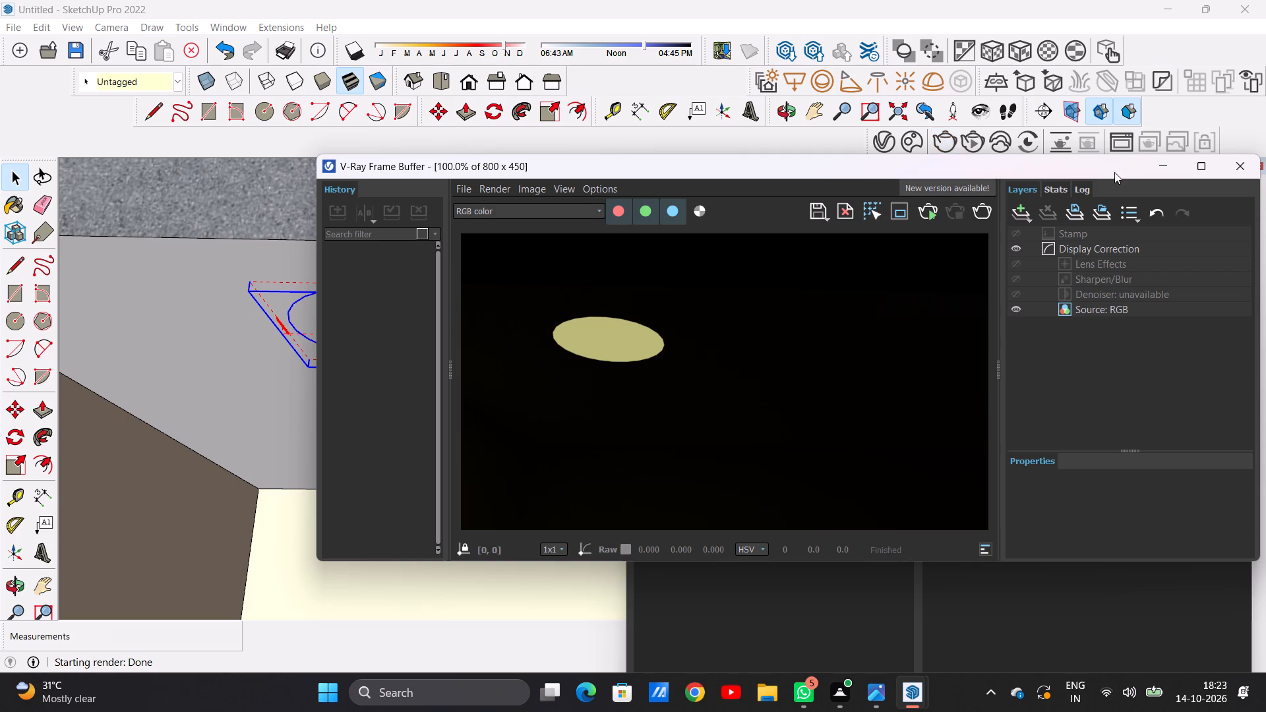
{"action": "left_click", "coordinate": [1229, 160]}
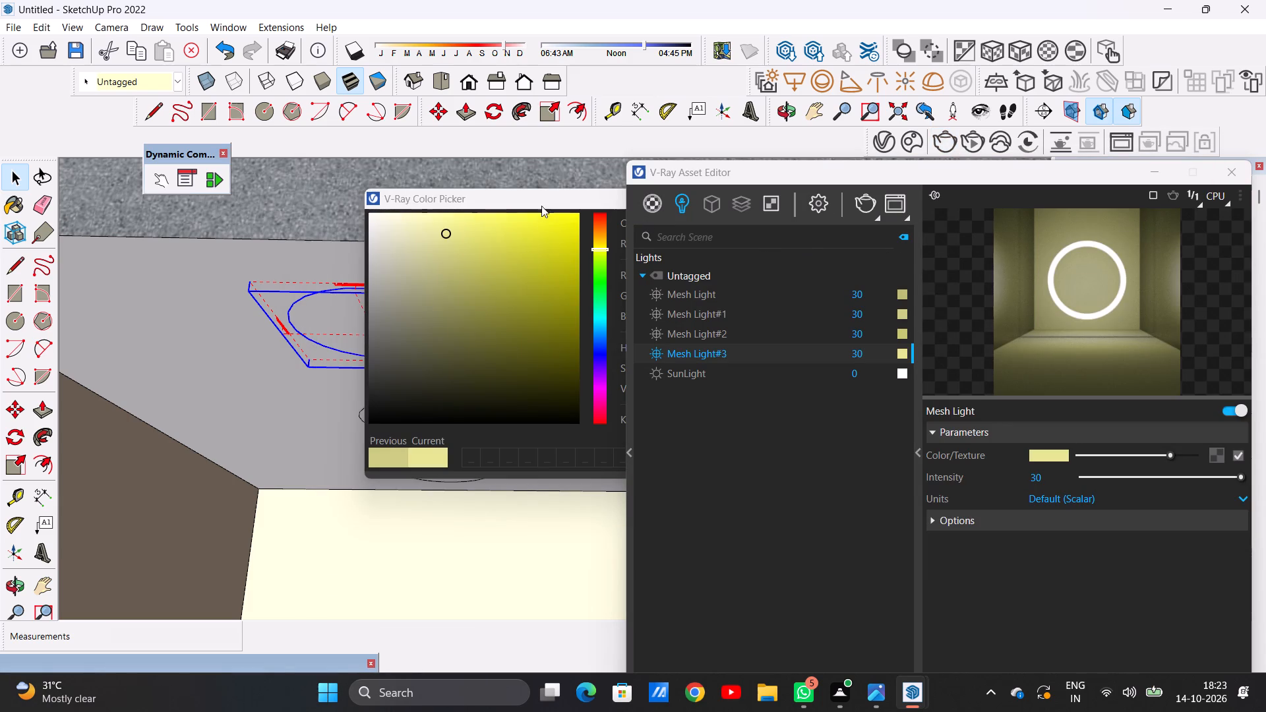
Group the middle circle of the left row on the recess's ceiling and convert it to a V-Ray mesh light.
{"action": "left_click", "coordinate": [255, 274]}
{"action": "left_click", "coordinate": [255, 274]}
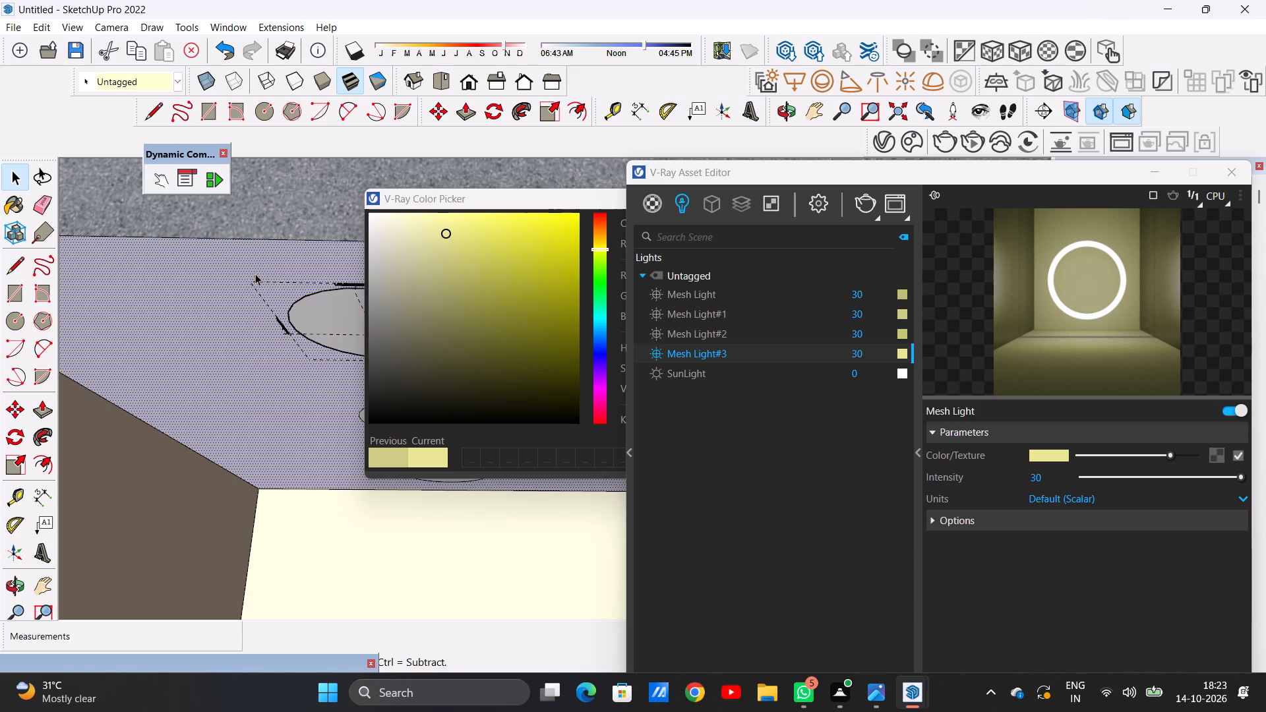
{"action": "scroll", "coordinate": [460, 295], "scroll_direction": "down", "scroll_amount": 6, "text": "ctrl"}
{"action": "scroll", "coordinate": [460, 302], "scroll_direction": "down", "scroll_amount": 6}
{"action": "scroll", "coordinate": [328, 350], "scroll_direction": "down", "scroll_amount": 16}
{"action": "scroll", "coordinate": [328, 372], "scroll_direction": "up", "scroll_amount": 1}
{"action": "scroll", "coordinate": [328, 372], "scroll_direction": "down", "scroll_amount": 8}
{"action": "left_click", "coordinate": [311, 220]}
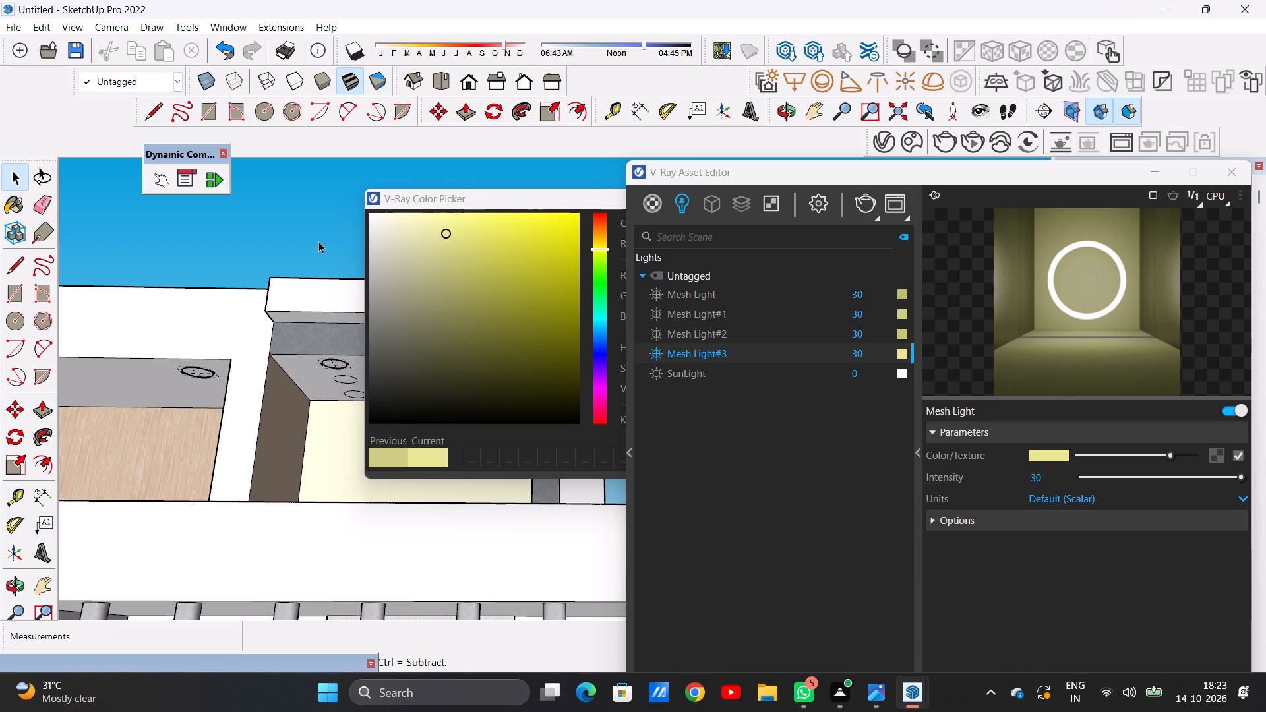
{"action": "scroll", "coordinate": [337, 369], "scroll_direction": "up", "scroll_amount": 4}
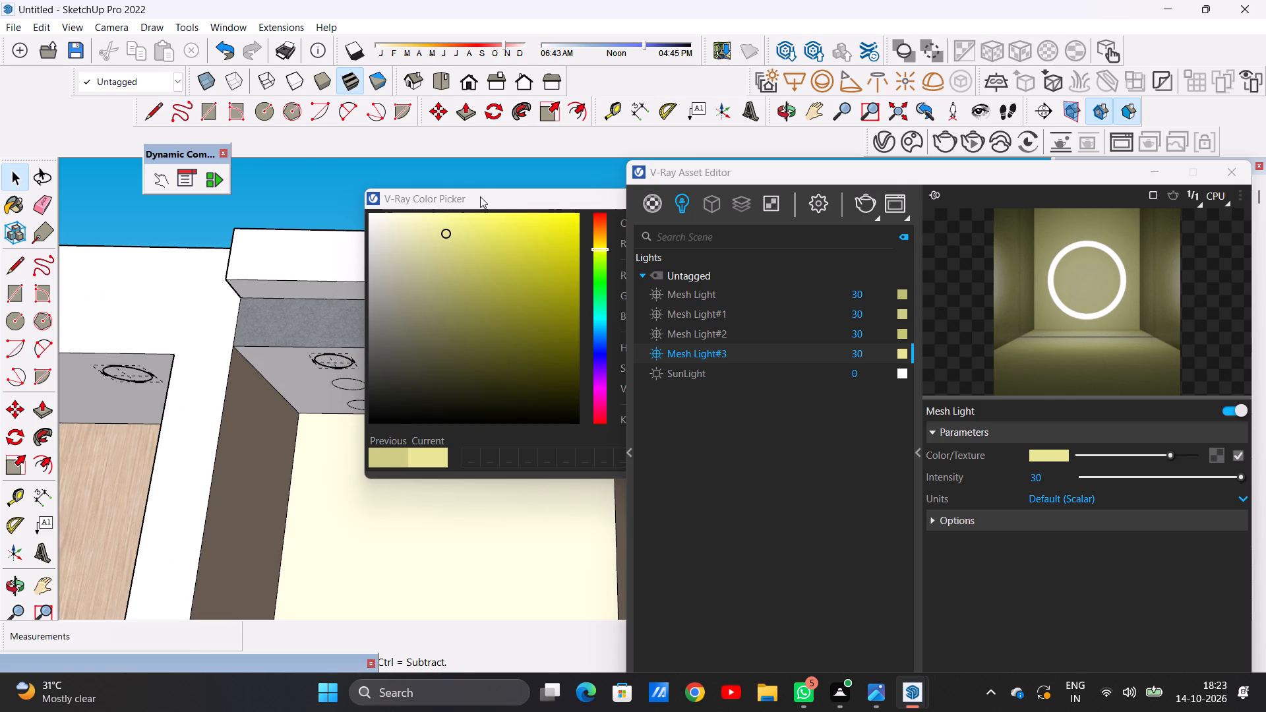
{"action": "left_click_drag", "start_coordinate": [480, 196], "coordinate": [460, 198]}
{"action": "left_click", "coordinate": [460, 198]}
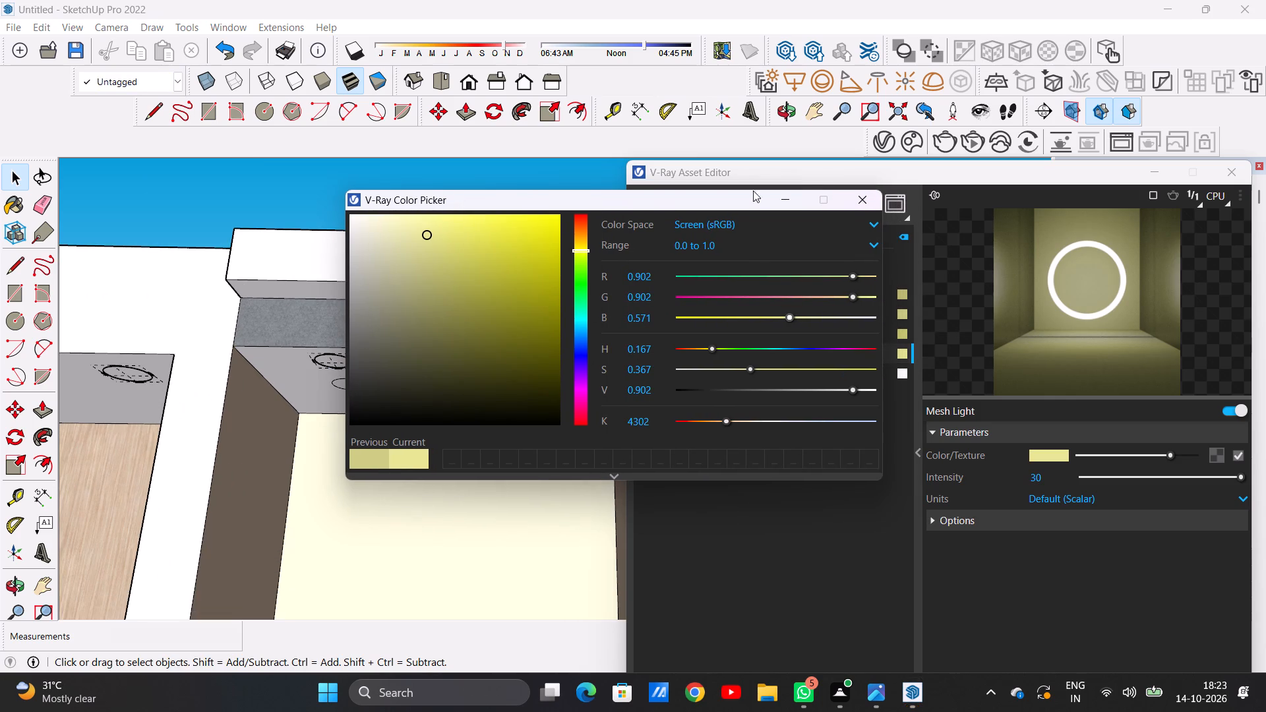
{"action": "left_click", "coordinate": [868, 193]}
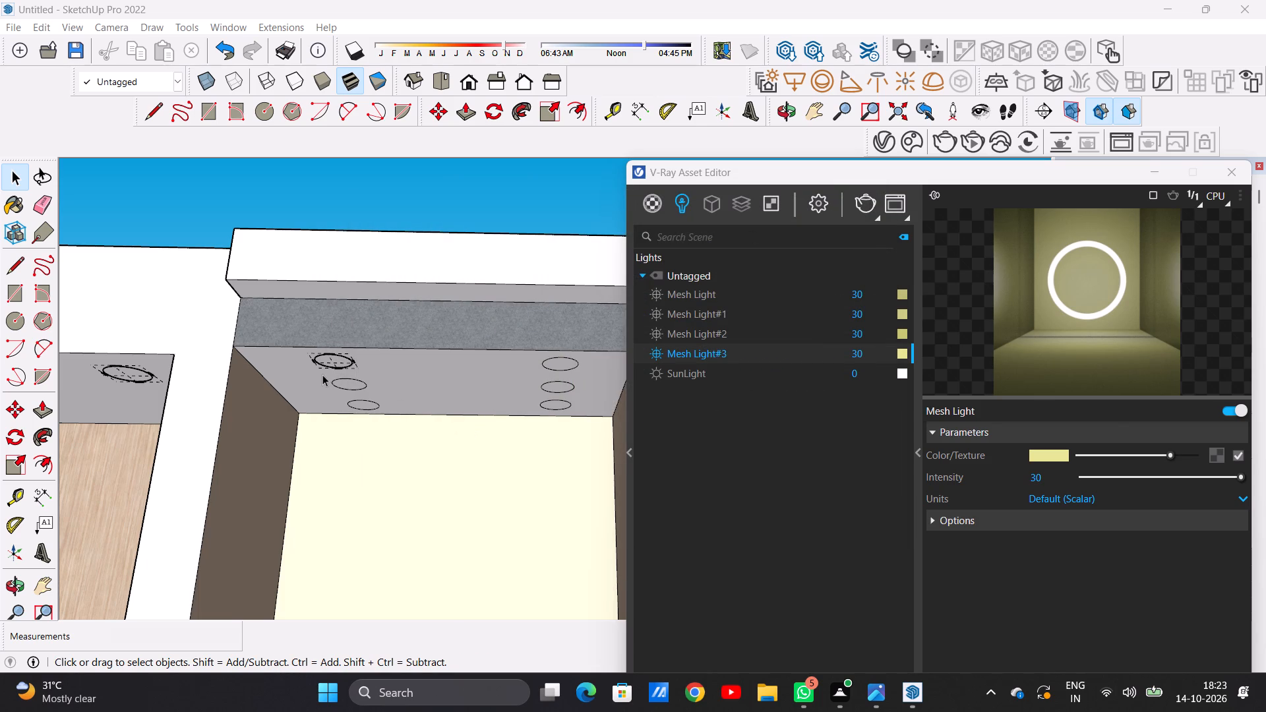
{"action": "scroll", "coordinate": [322, 374], "scroll_direction": "up", "scroll_amount": 6}
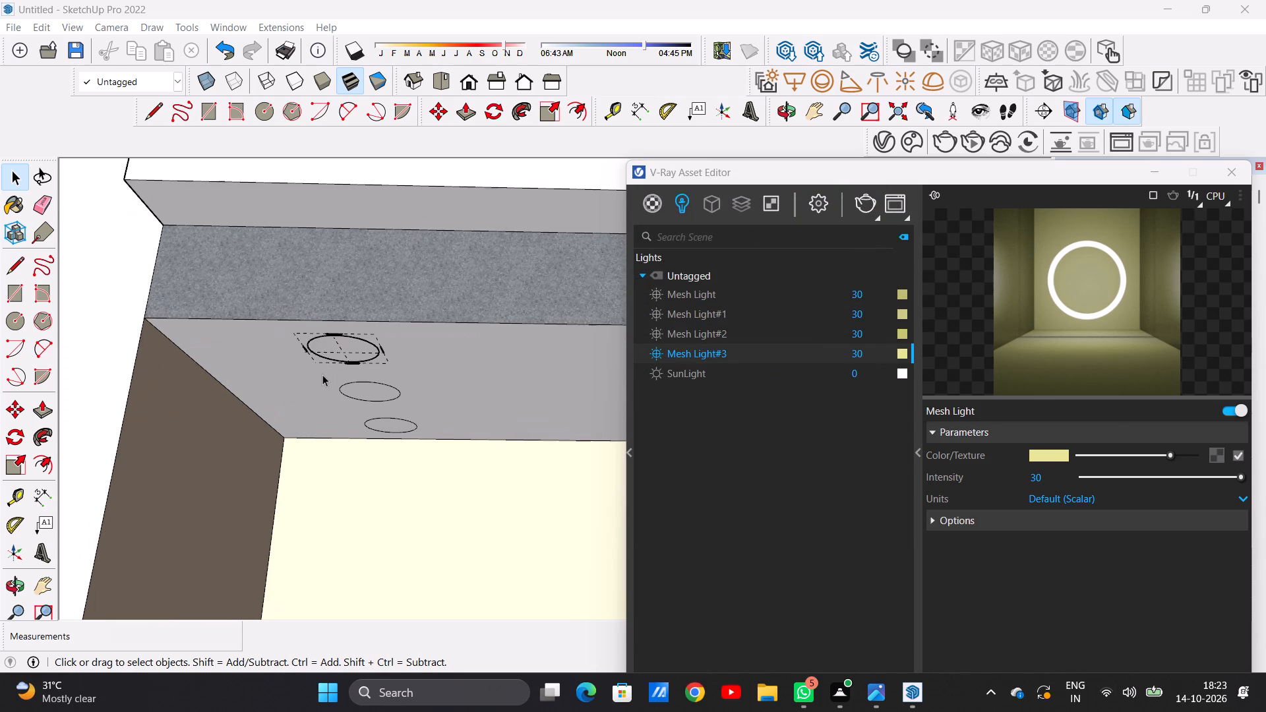
{"action": "double_click", "coordinate": [380, 393]}
{"action": "right_click", "coordinate": [380, 393]}
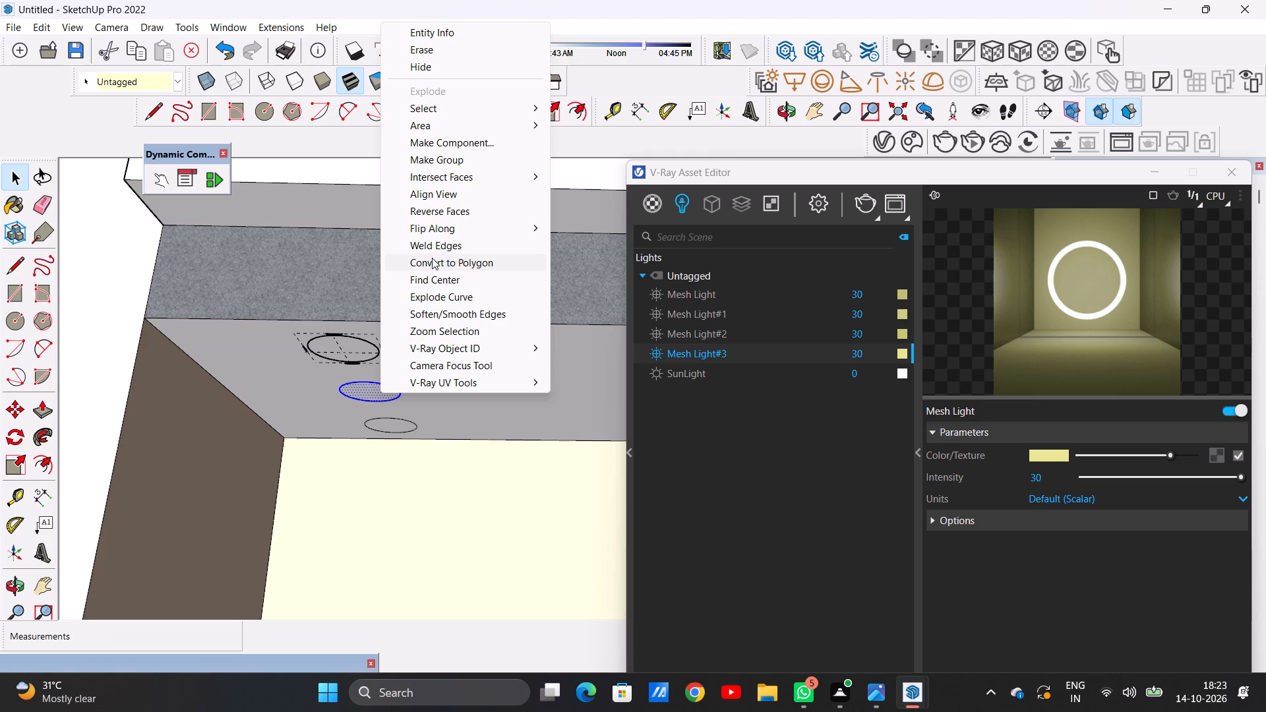
{"action": "left_click", "coordinate": [447, 162]}
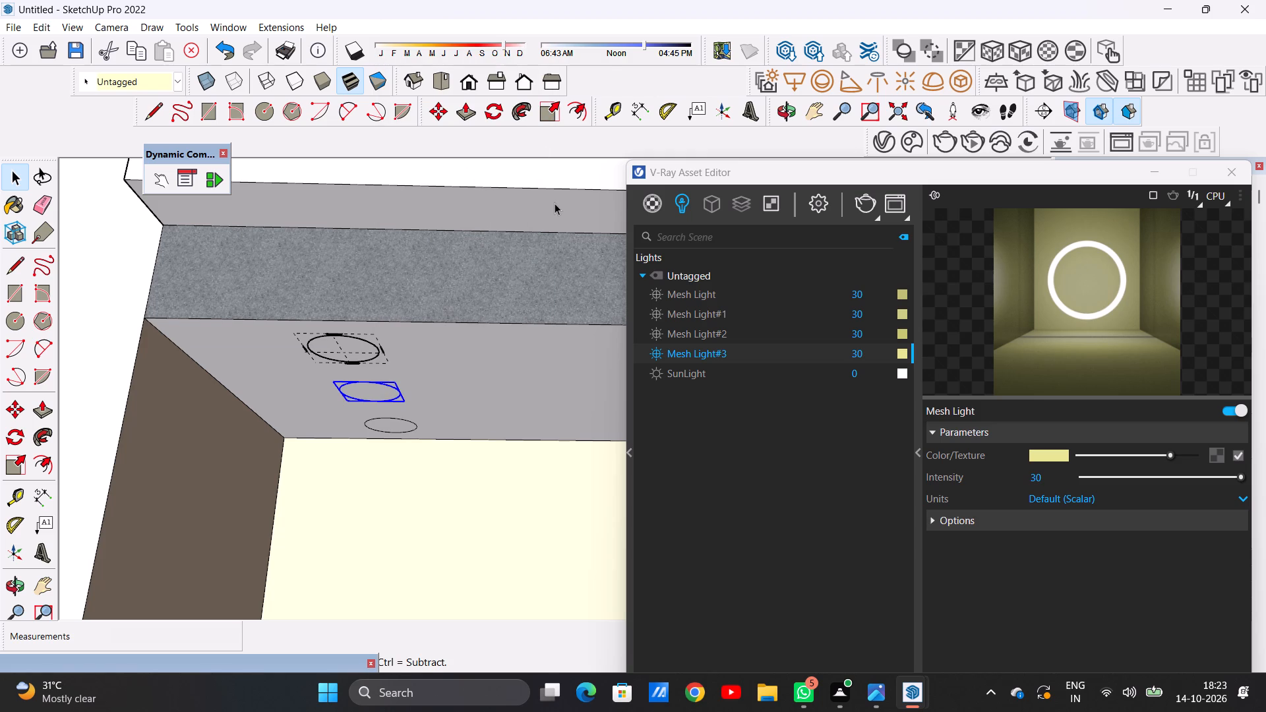
{"action": "left_click", "coordinate": [952, 78]}
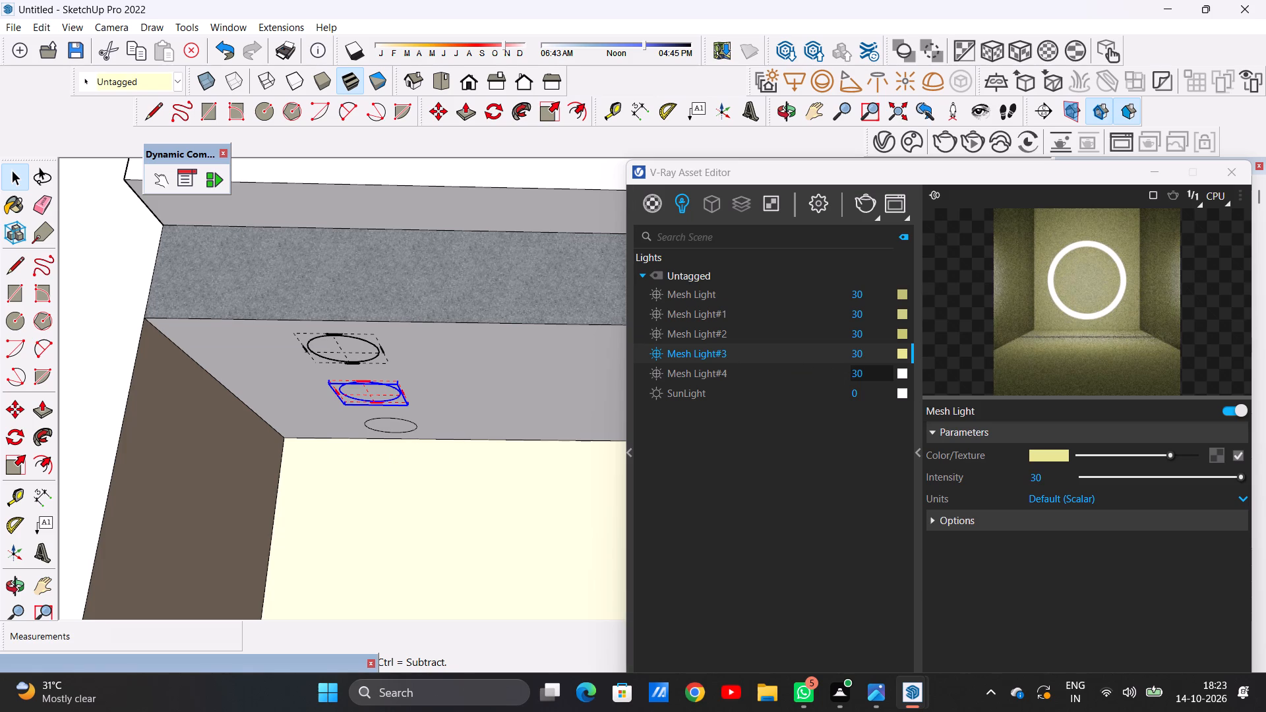
Give the new mesh light a muted yellow colour with red and green at 0.831 and blue at 0.555.
{"action": "left_click", "coordinate": [901, 375]}
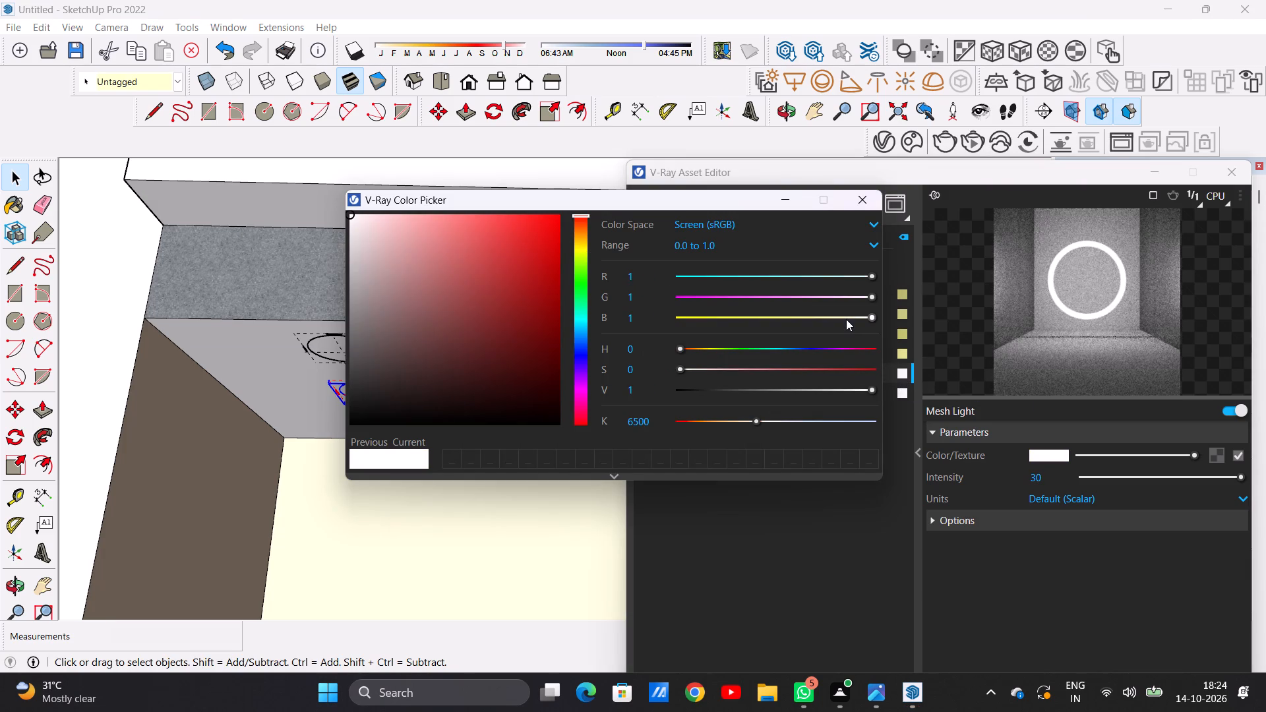
{"action": "left_click", "coordinate": [846, 319]}
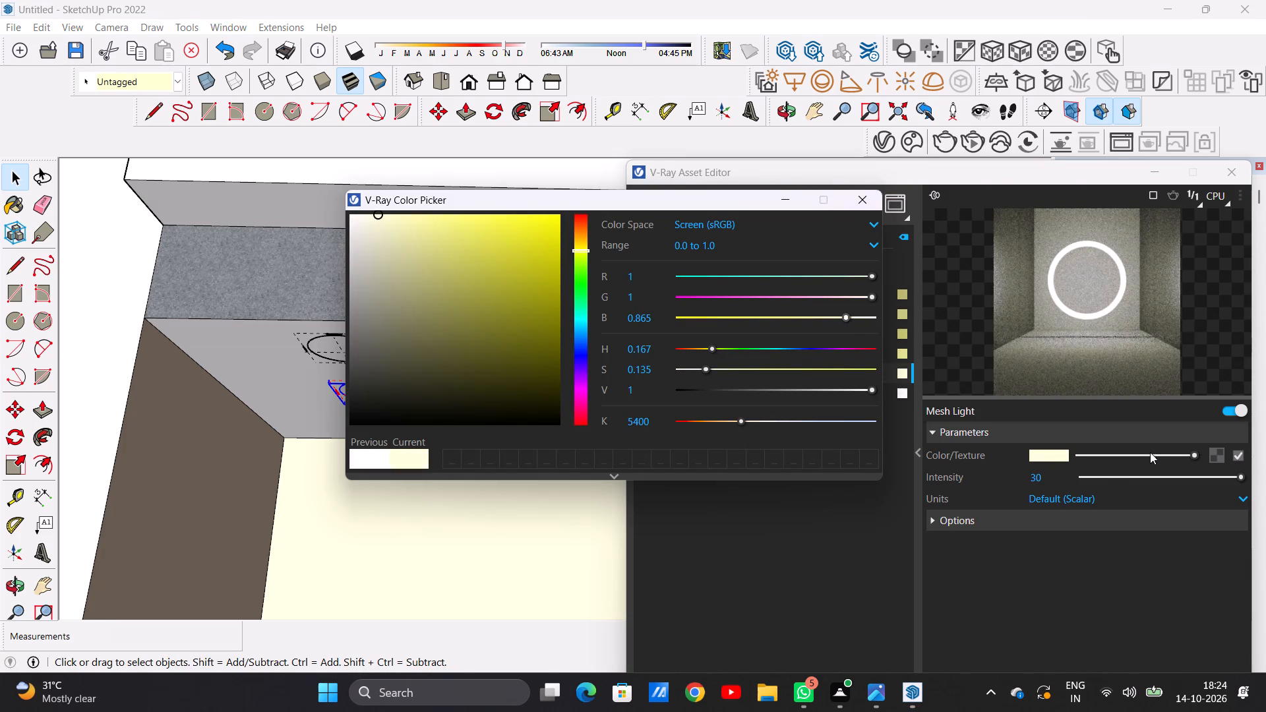
{"action": "left_click", "coordinate": [1160, 454]}
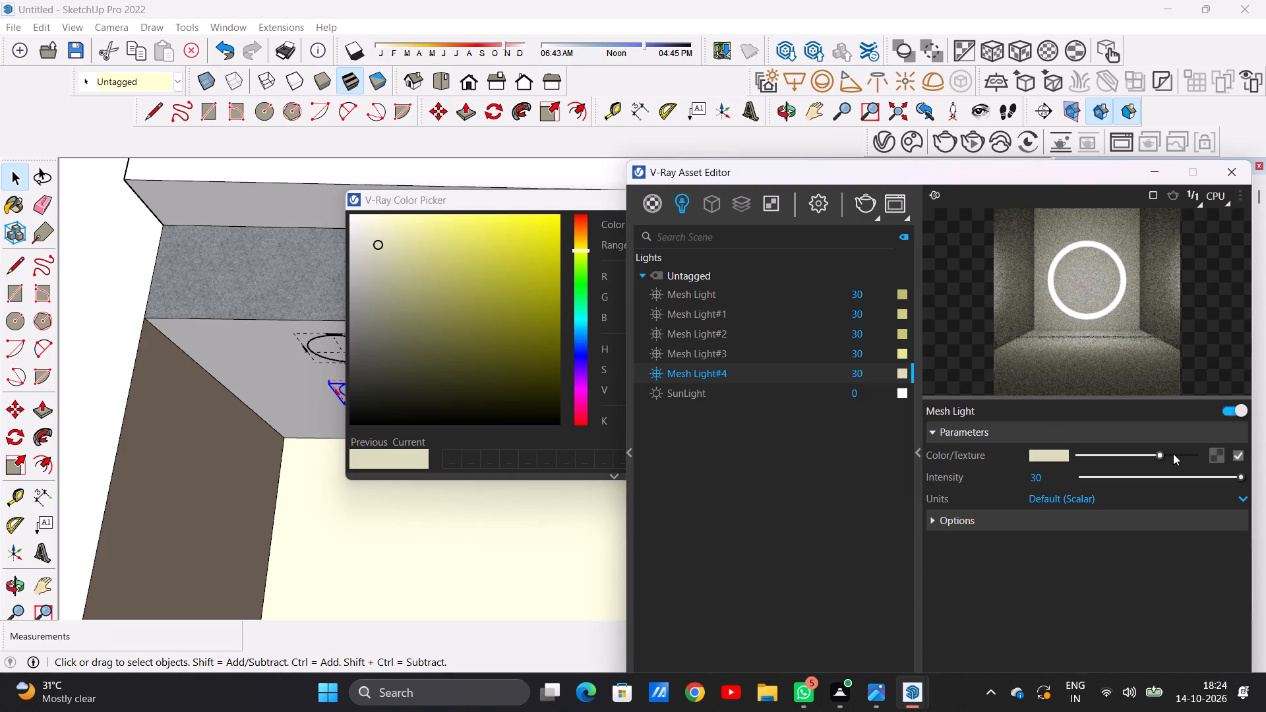
{"action": "left_click", "coordinate": [1173, 454]}
{"action": "left_click", "coordinate": [1186, 454]}
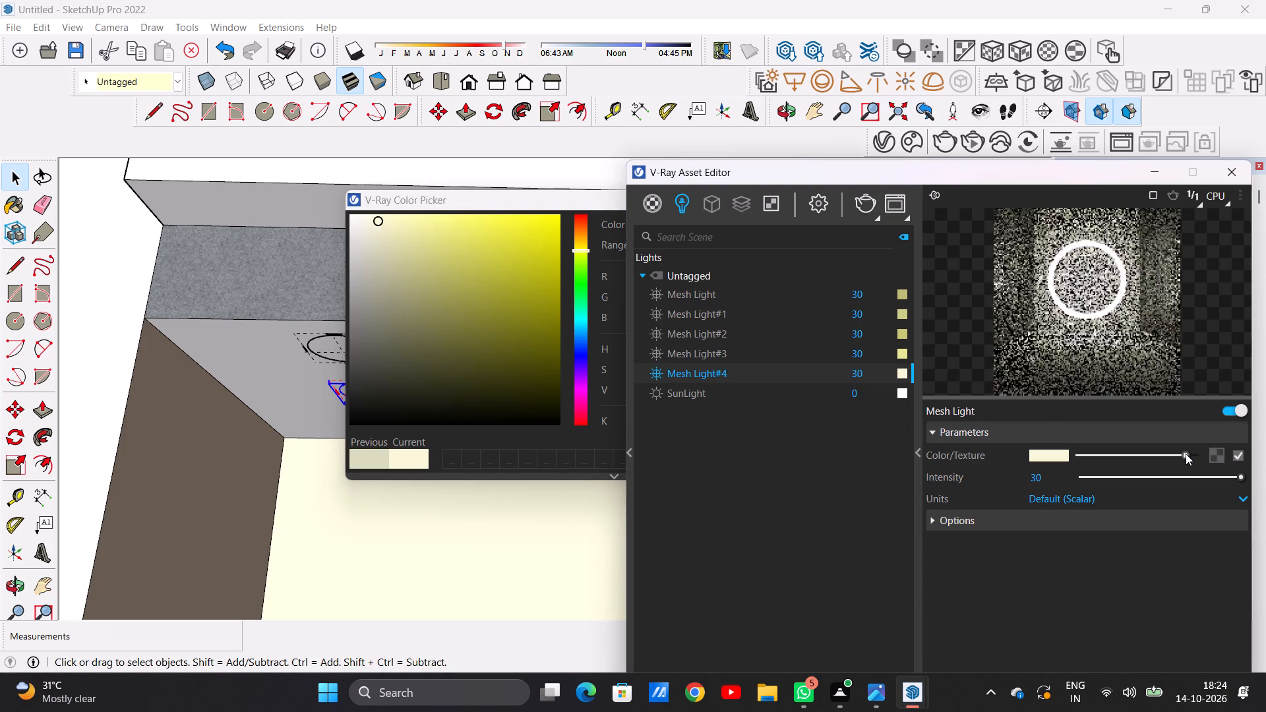
{"action": "left_click", "coordinate": [1186, 454]}
{"action": "left_click", "coordinate": [1193, 452]}
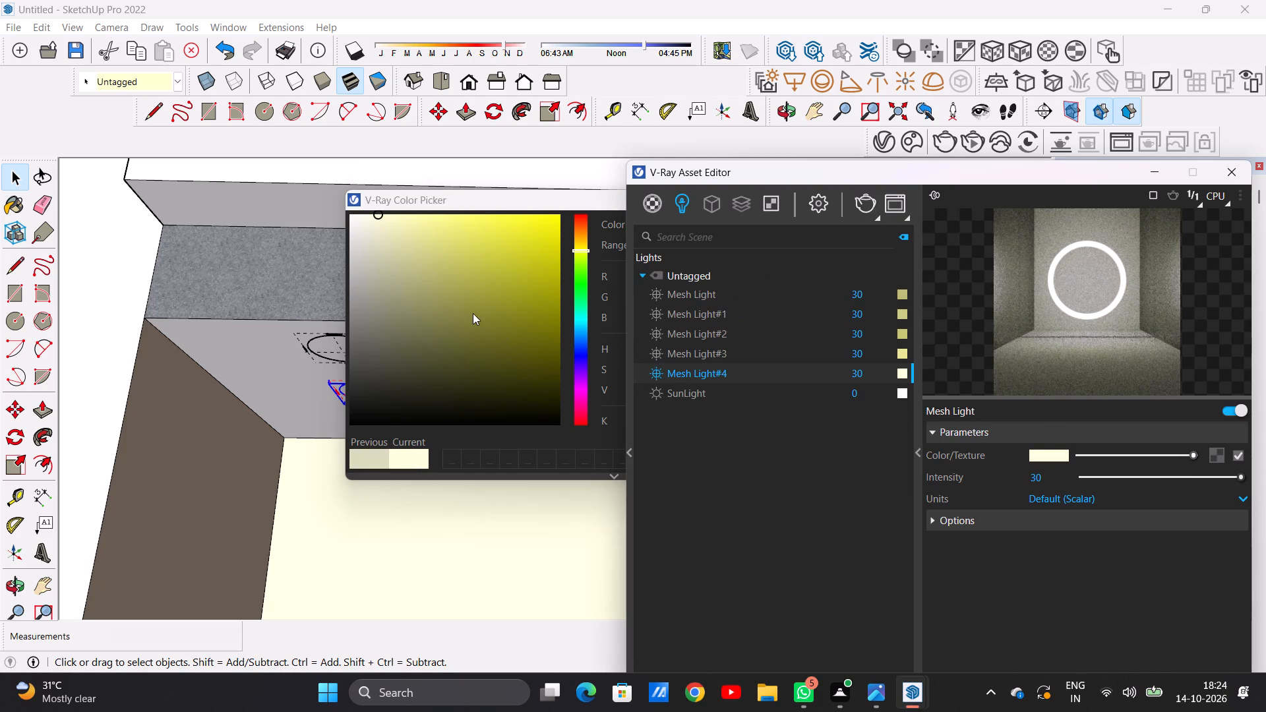
{"action": "left_click", "coordinate": [421, 260]}
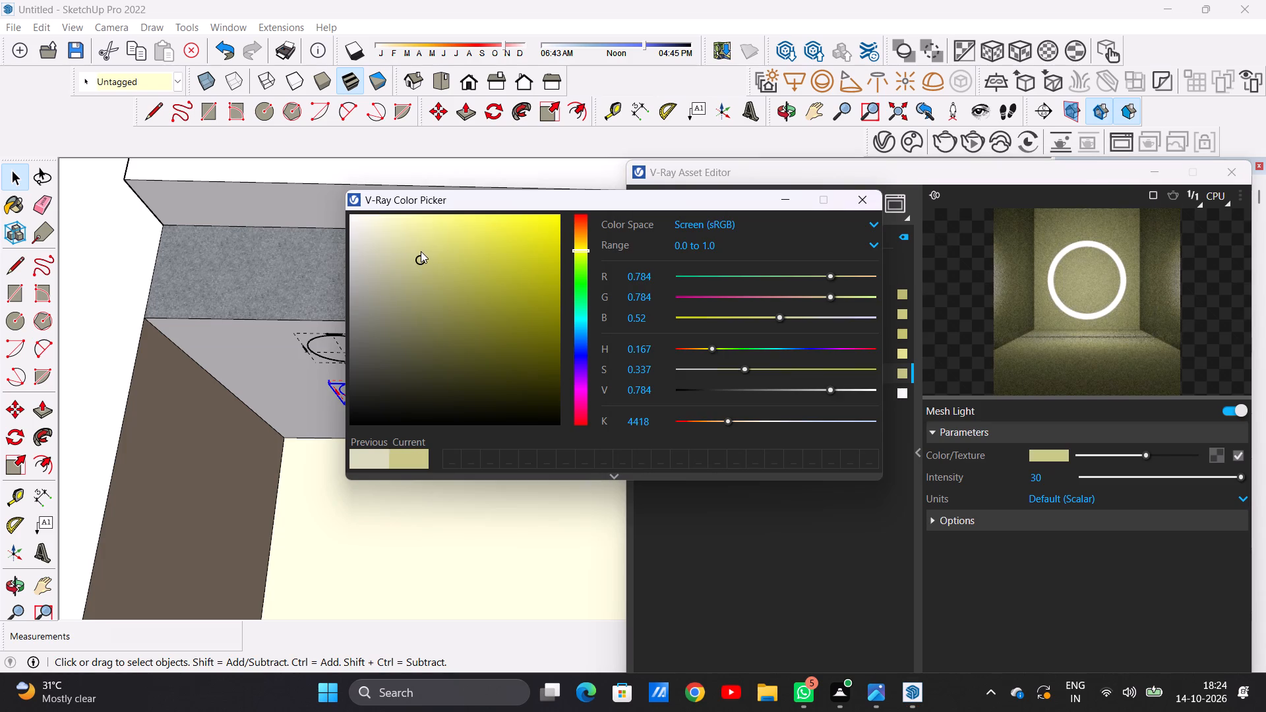
{"action": "left_click", "coordinate": [420, 251]}
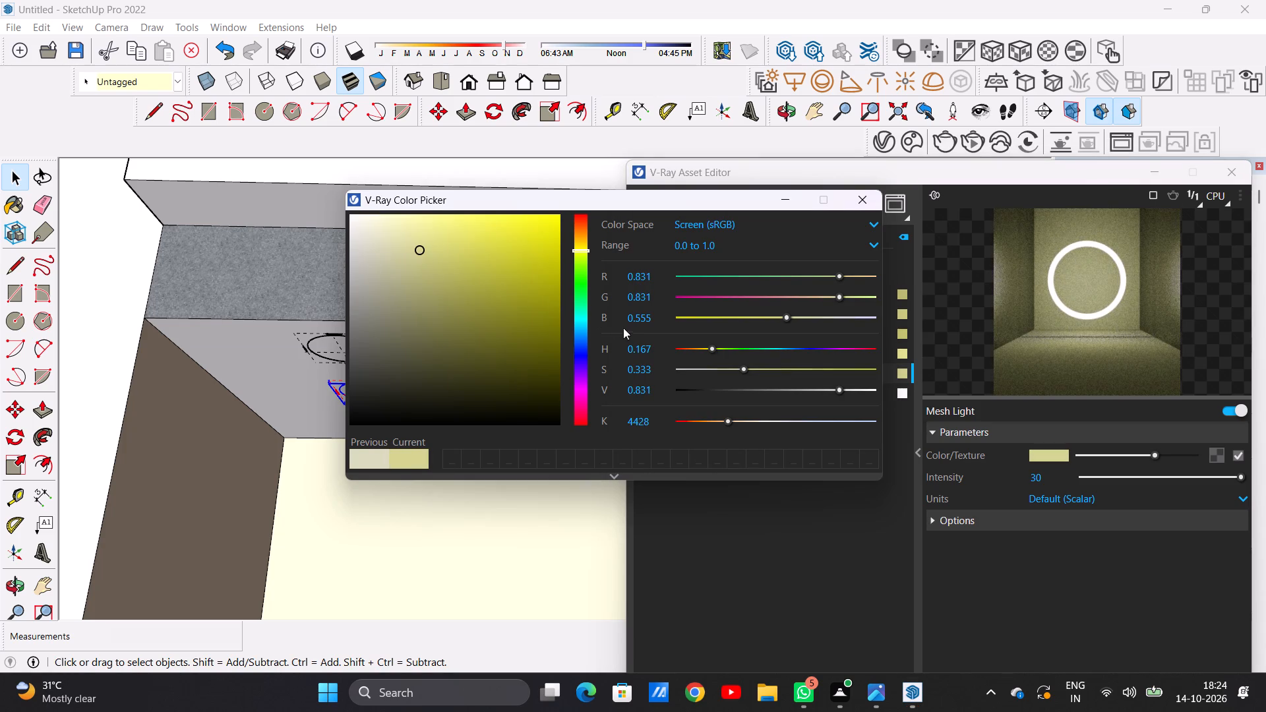
{"action": "left_click", "coordinate": [871, 204]}
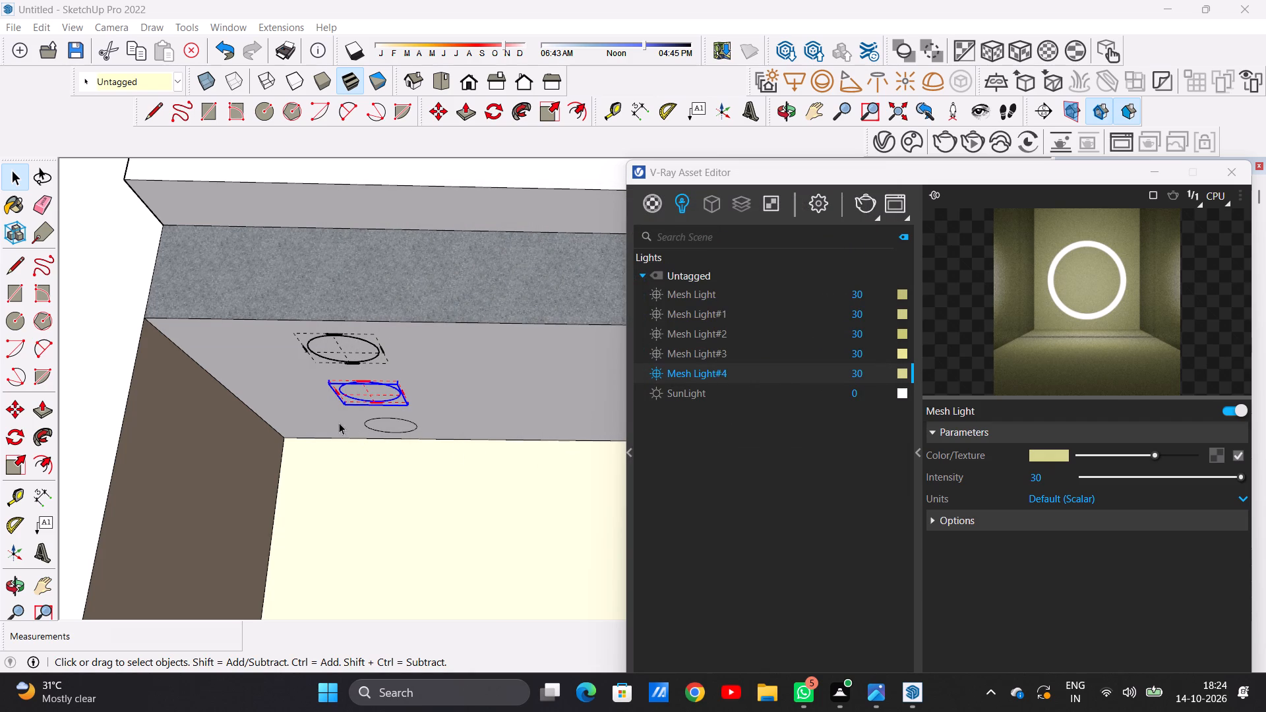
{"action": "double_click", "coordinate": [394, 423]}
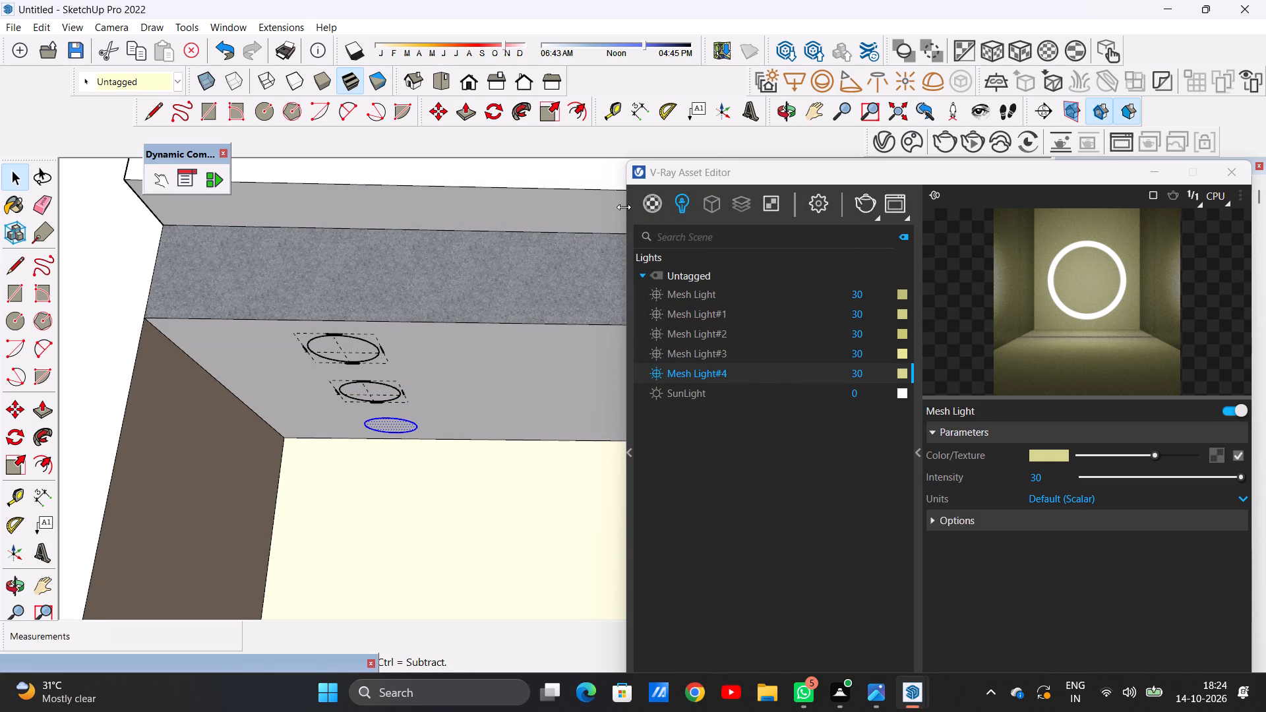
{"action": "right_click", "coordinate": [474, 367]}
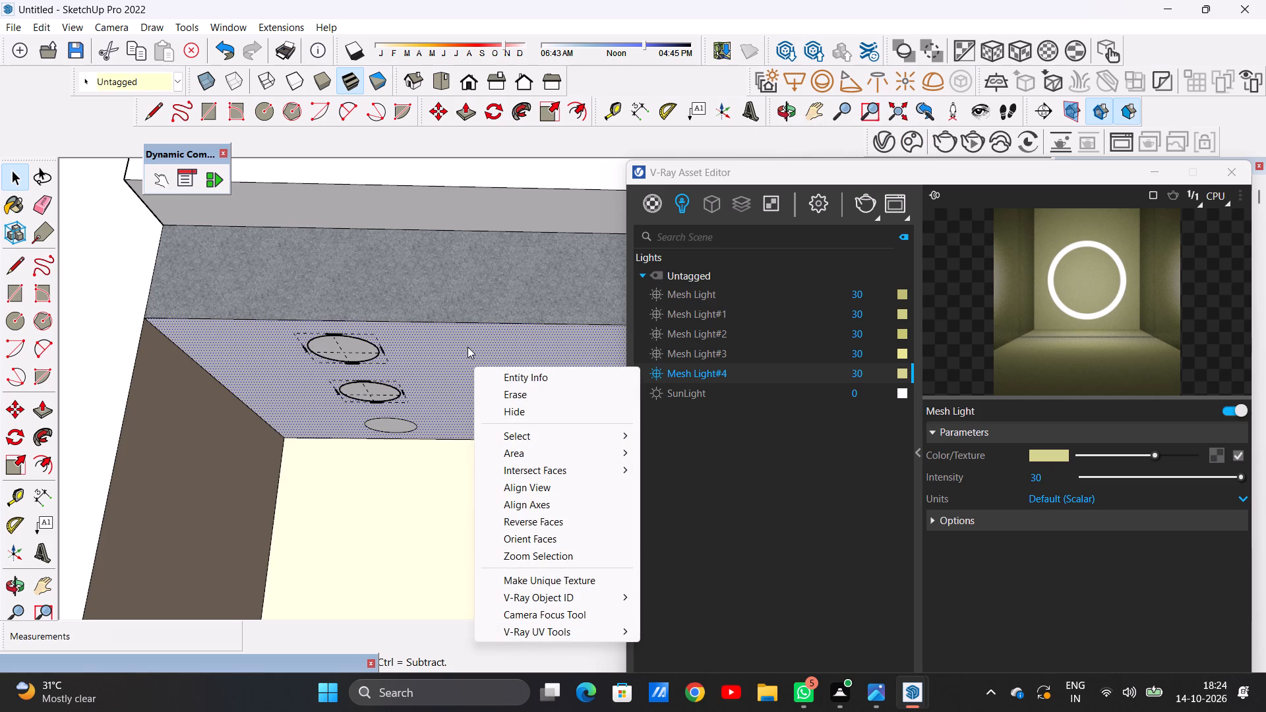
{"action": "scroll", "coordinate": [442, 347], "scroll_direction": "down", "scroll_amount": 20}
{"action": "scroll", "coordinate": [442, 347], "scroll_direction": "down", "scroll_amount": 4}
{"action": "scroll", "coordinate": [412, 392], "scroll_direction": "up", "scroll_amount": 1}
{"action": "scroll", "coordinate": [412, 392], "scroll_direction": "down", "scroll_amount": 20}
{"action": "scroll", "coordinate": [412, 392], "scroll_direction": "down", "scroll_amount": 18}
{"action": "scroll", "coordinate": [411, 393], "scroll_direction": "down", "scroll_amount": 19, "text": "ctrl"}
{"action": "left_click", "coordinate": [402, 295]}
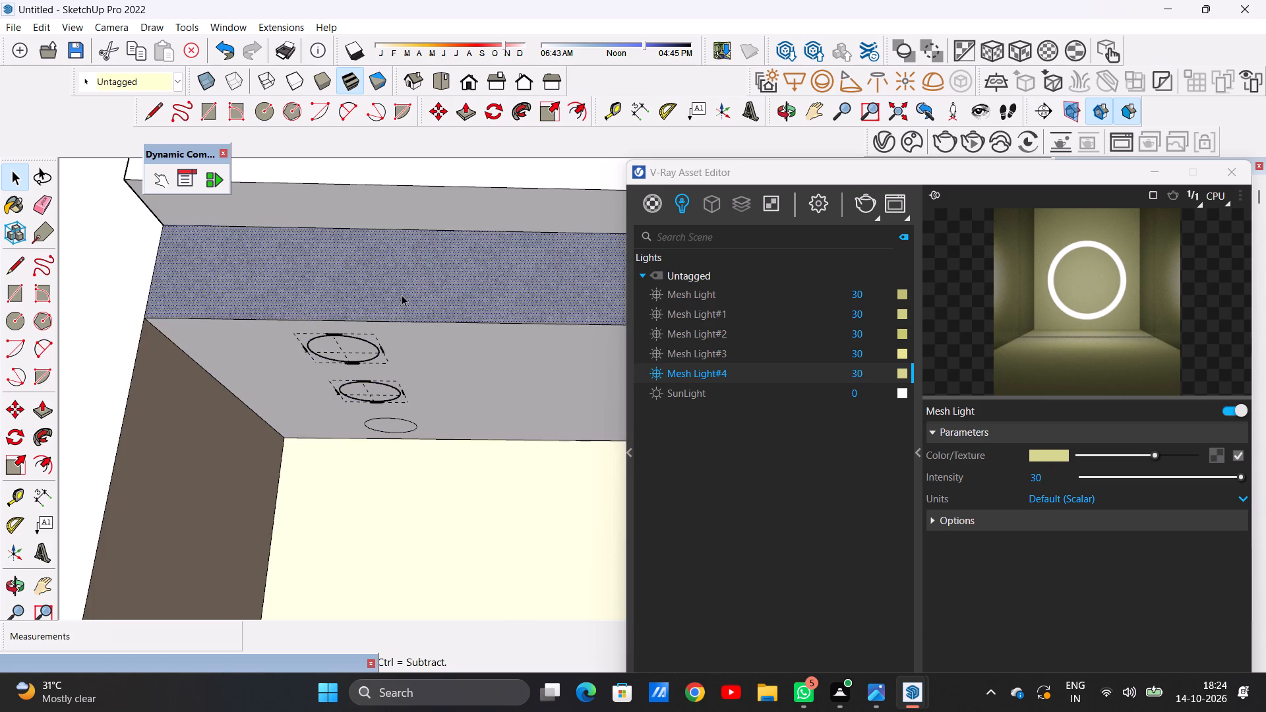
Group the rearmost circle of the left row on the recess's ceiling and convert it to a V-Ray mesh light.
{"action": "scroll", "coordinate": [402, 295], "scroll_direction": "down", "scroll_amount": 11, "text": "ctrl"}
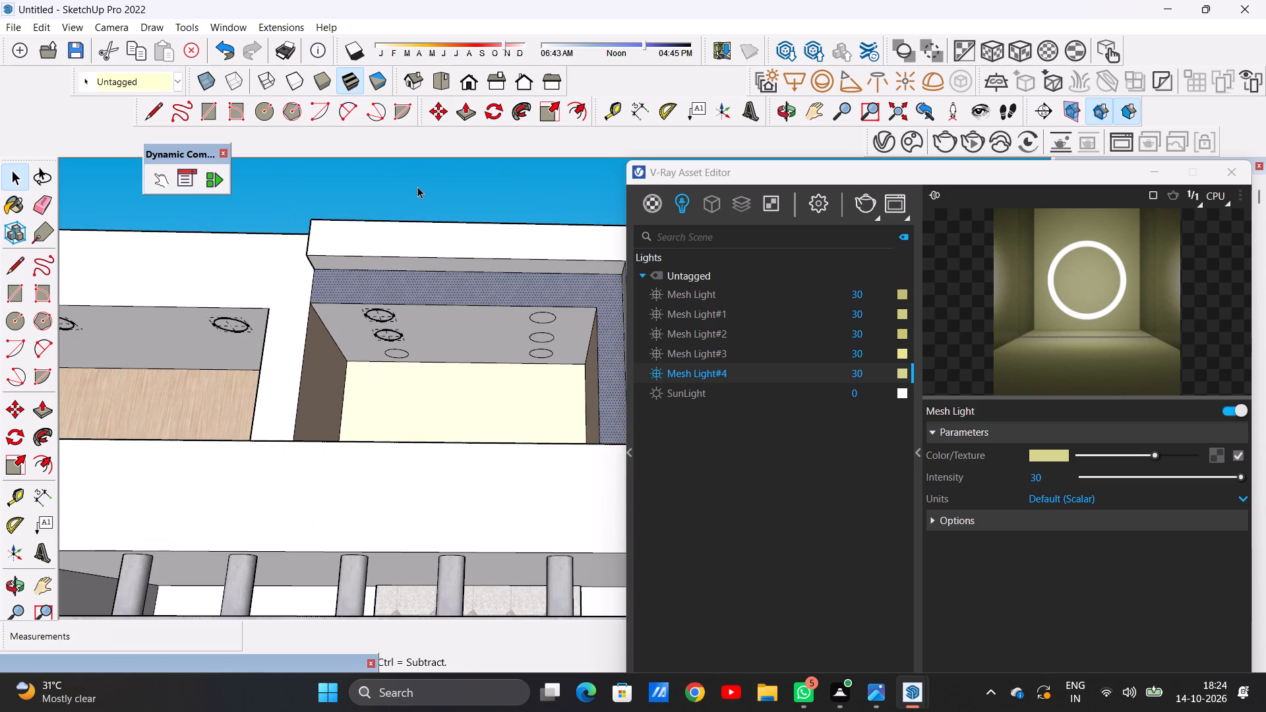
{"action": "double_click", "coordinate": [417, 187]}
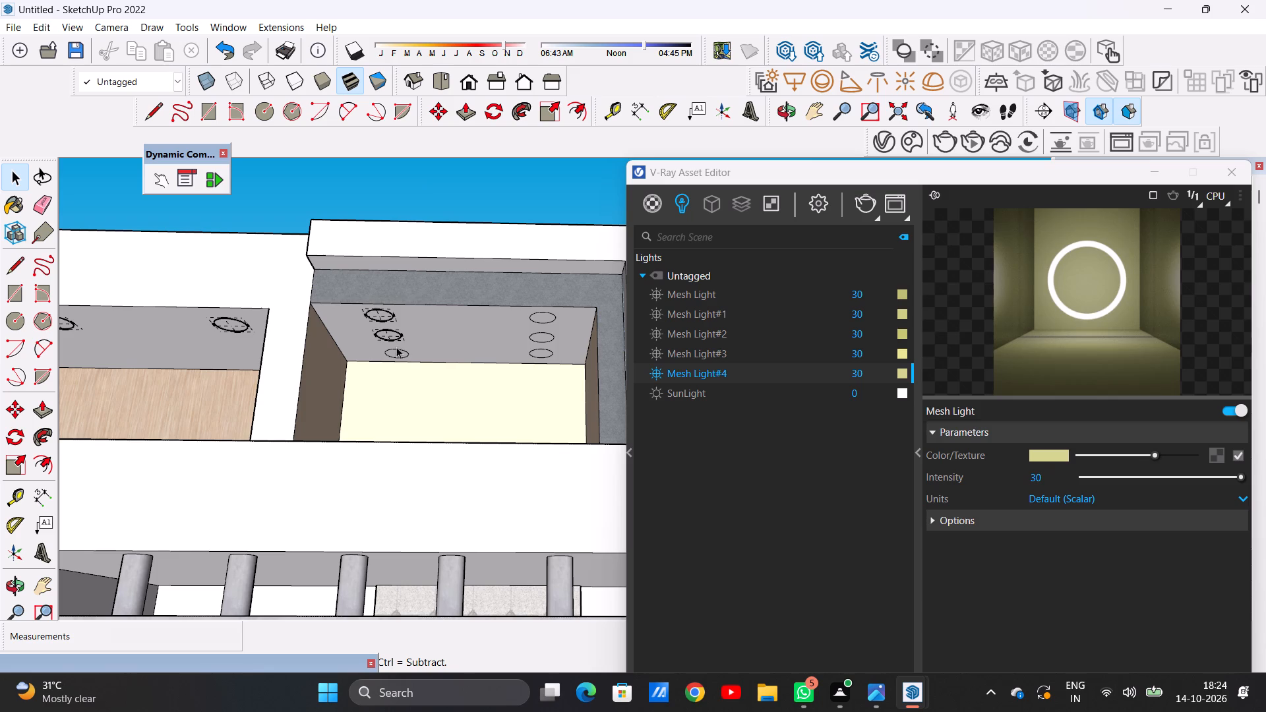
{"action": "scroll", "coordinate": [380, 354], "scroll_direction": "up", "scroll_amount": 7, "text": "ctrl"}
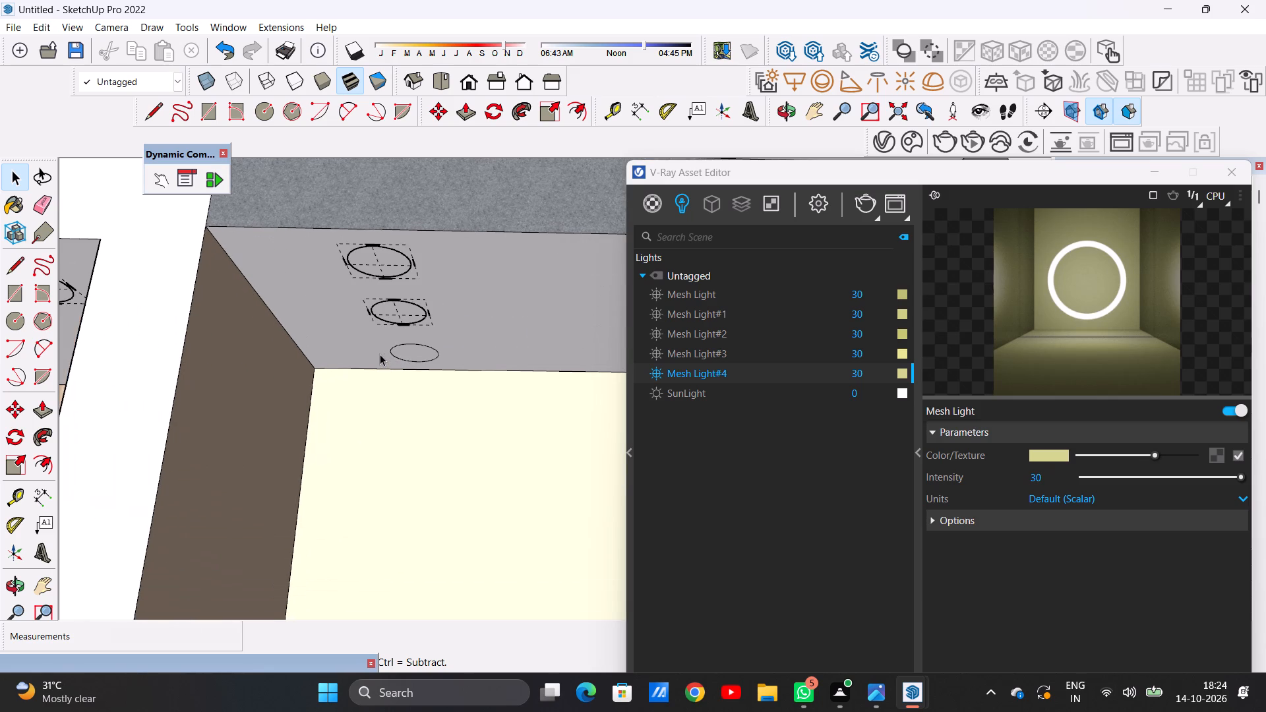
{"action": "scroll", "coordinate": [422, 348], "scroll_direction": "up", "scroll_amount": 3, "text": "ctrl"}
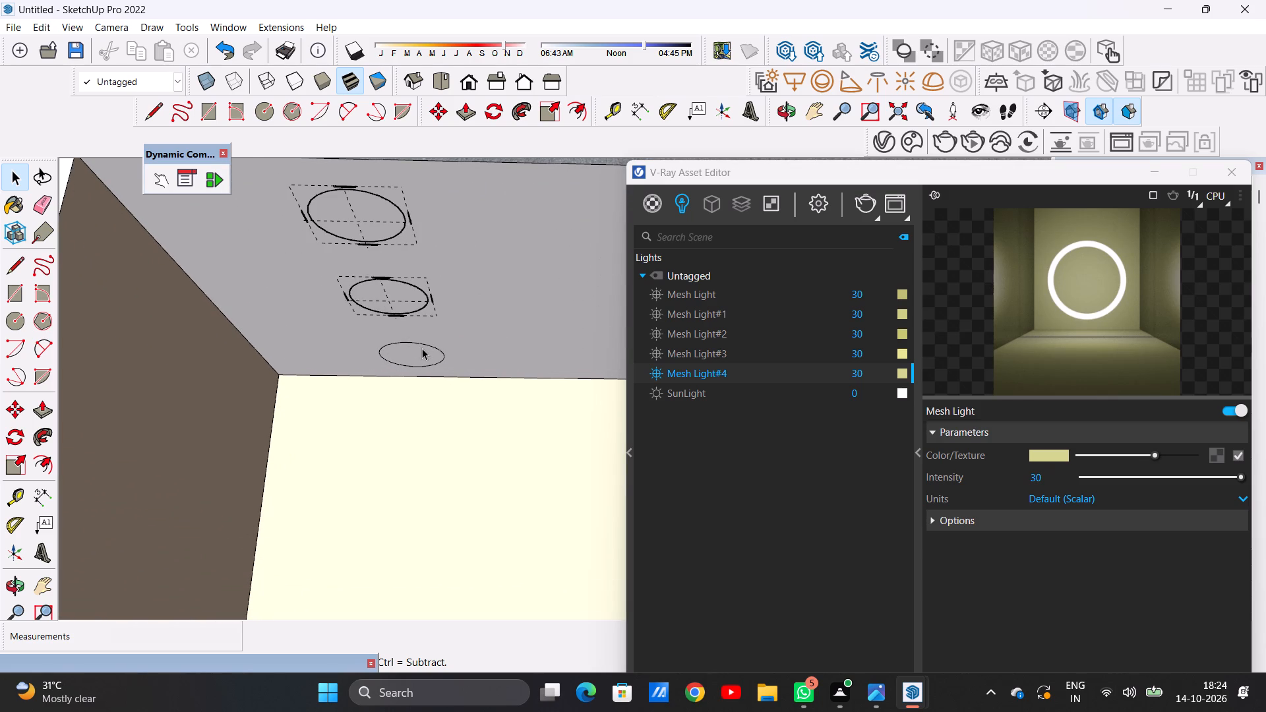
{"action": "double_click", "coordinate": [422, 348]}
{"action": "right_click", "coordinate": [422, 348]}
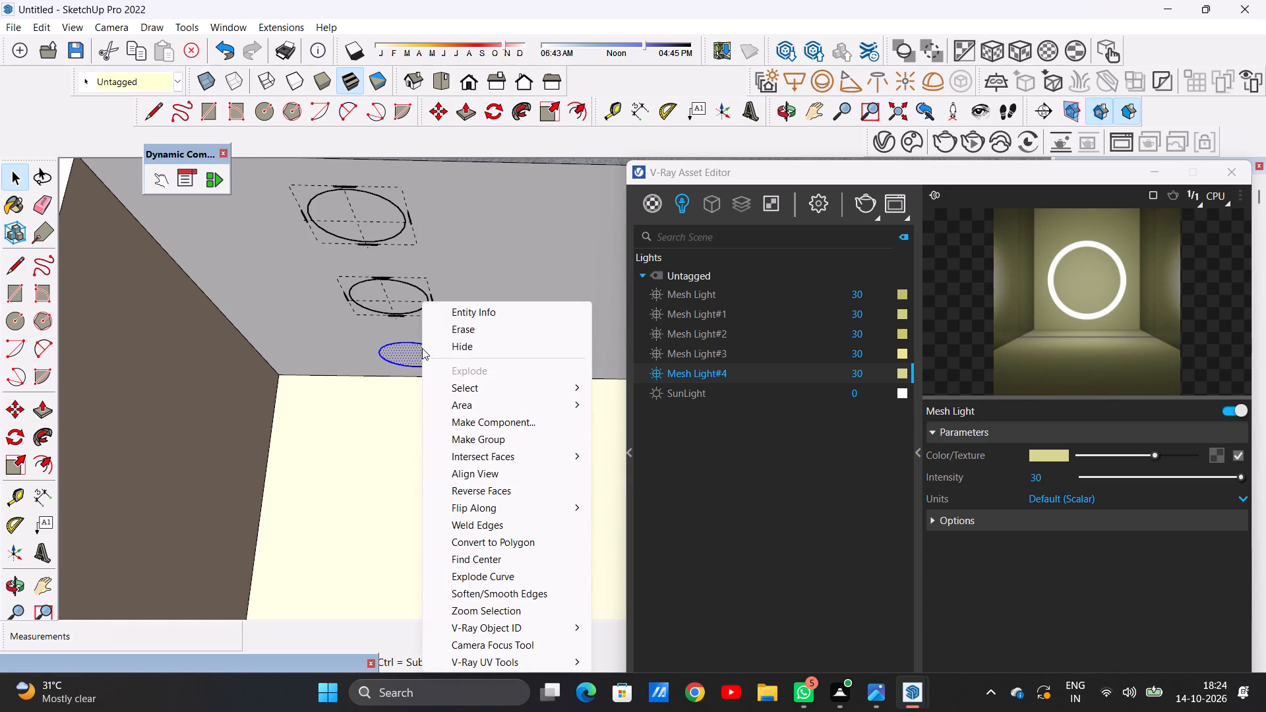
{"action": "left_click", "coordinate": [456, 437]}
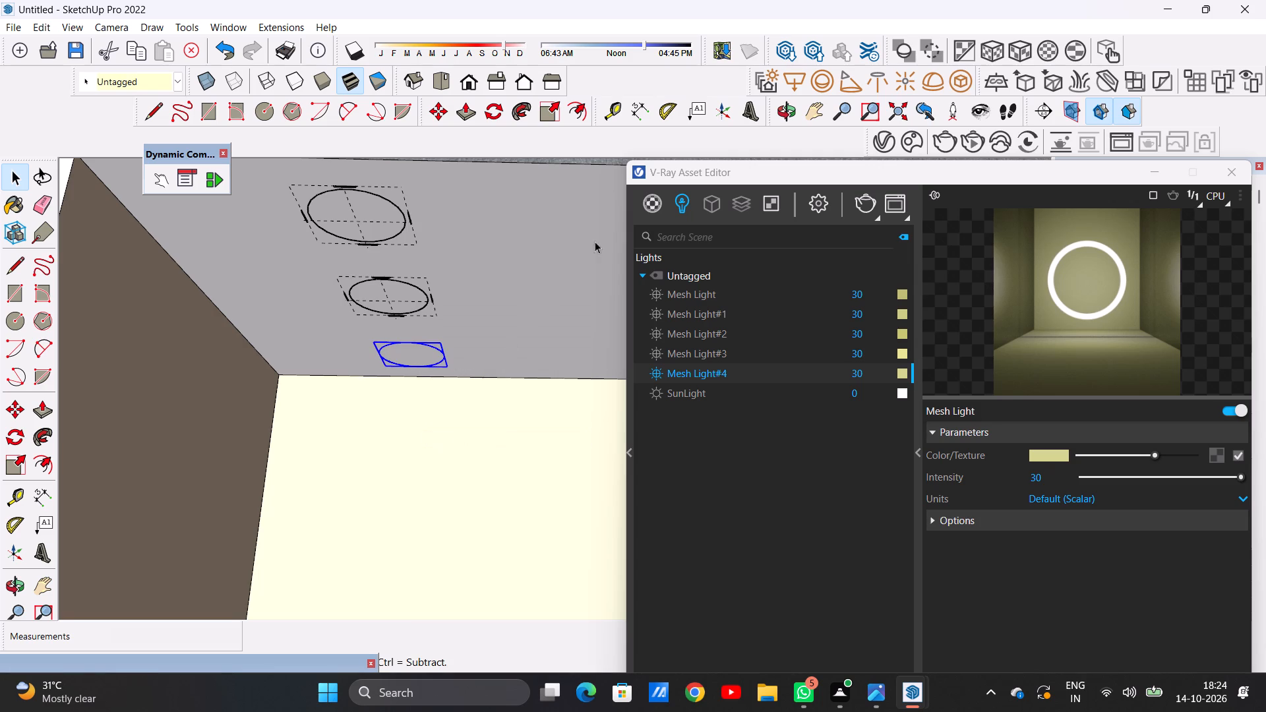
{"action": "left_click", "coordinate": [954, 76]}
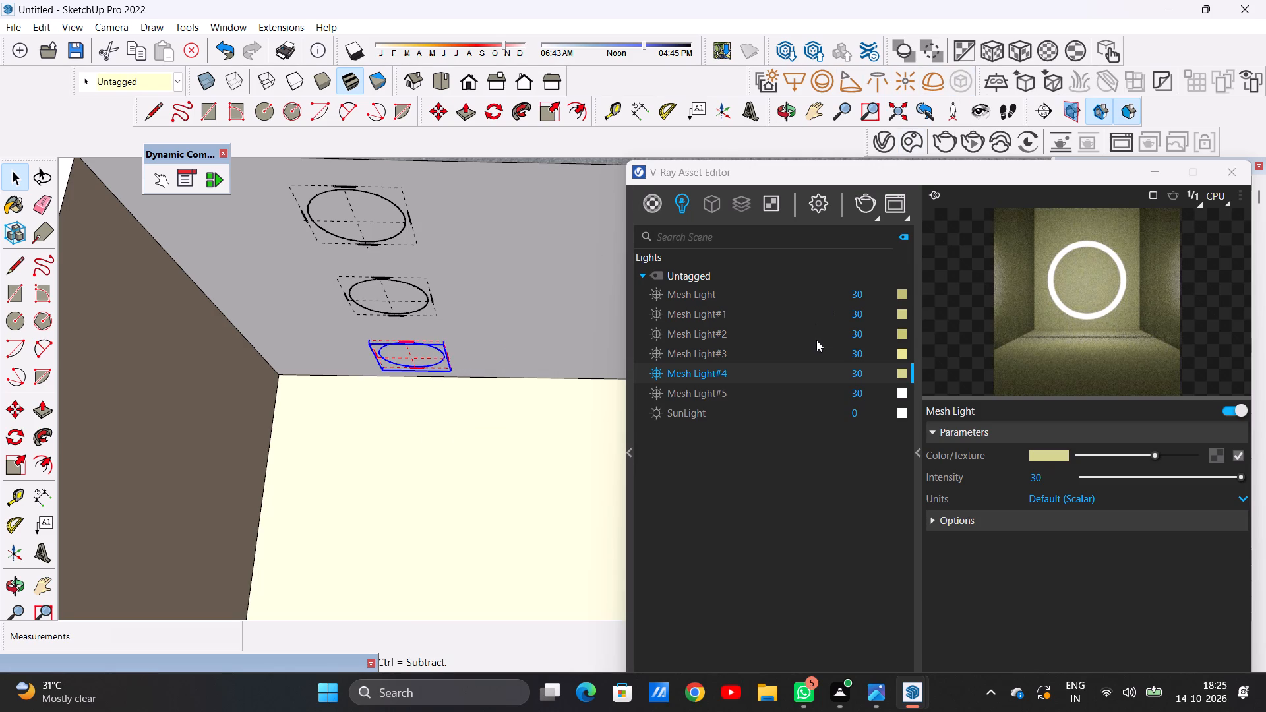
Give the rearmost mesh light of the left row a warm yellow colour with red and green at 0.882 and blue at 0.513.
{"action": "left_click", "coordinate": [900, 394]}
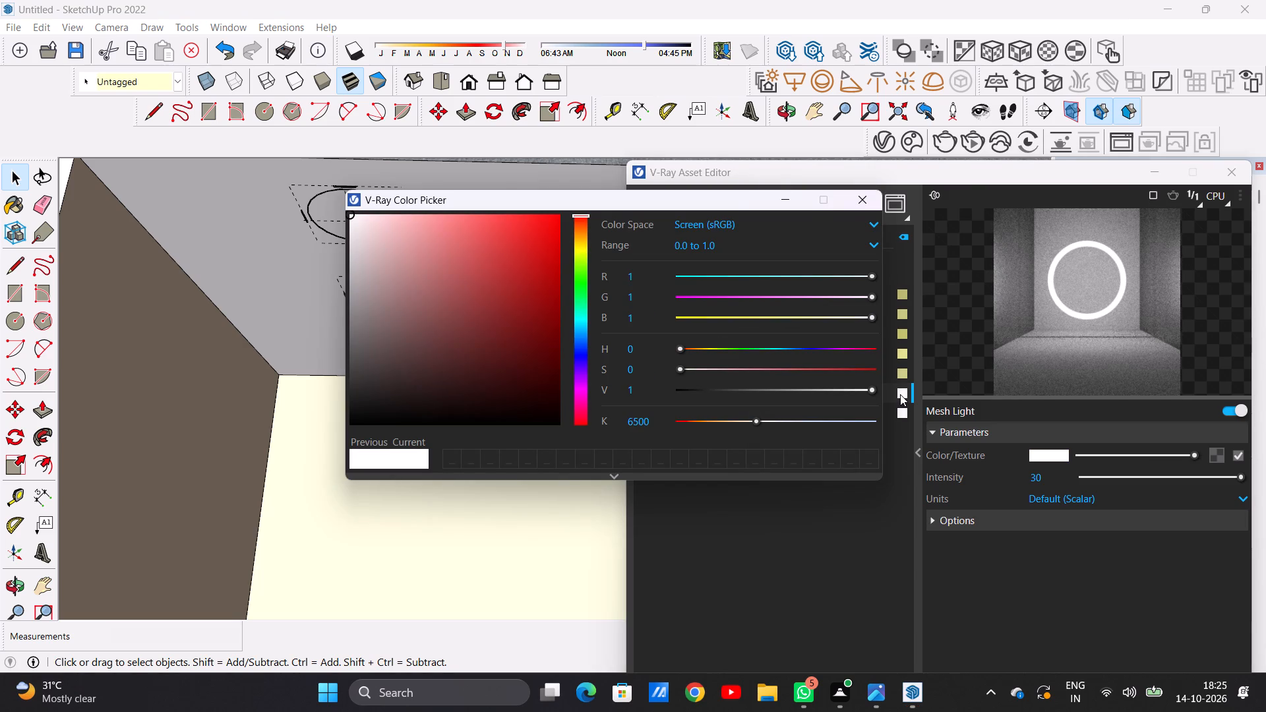
{"action": "left_click", "coordinate": [843, 318]}
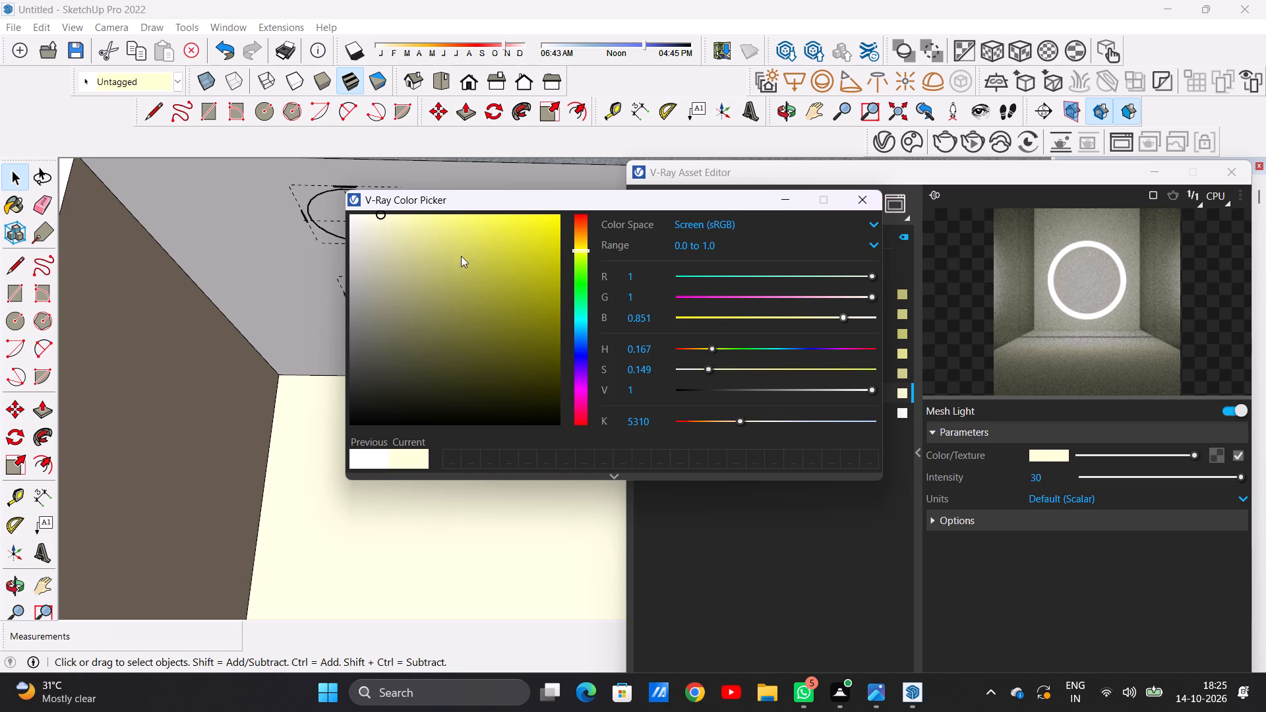
{"action": "left_click", "coordinate": [442, 242]}
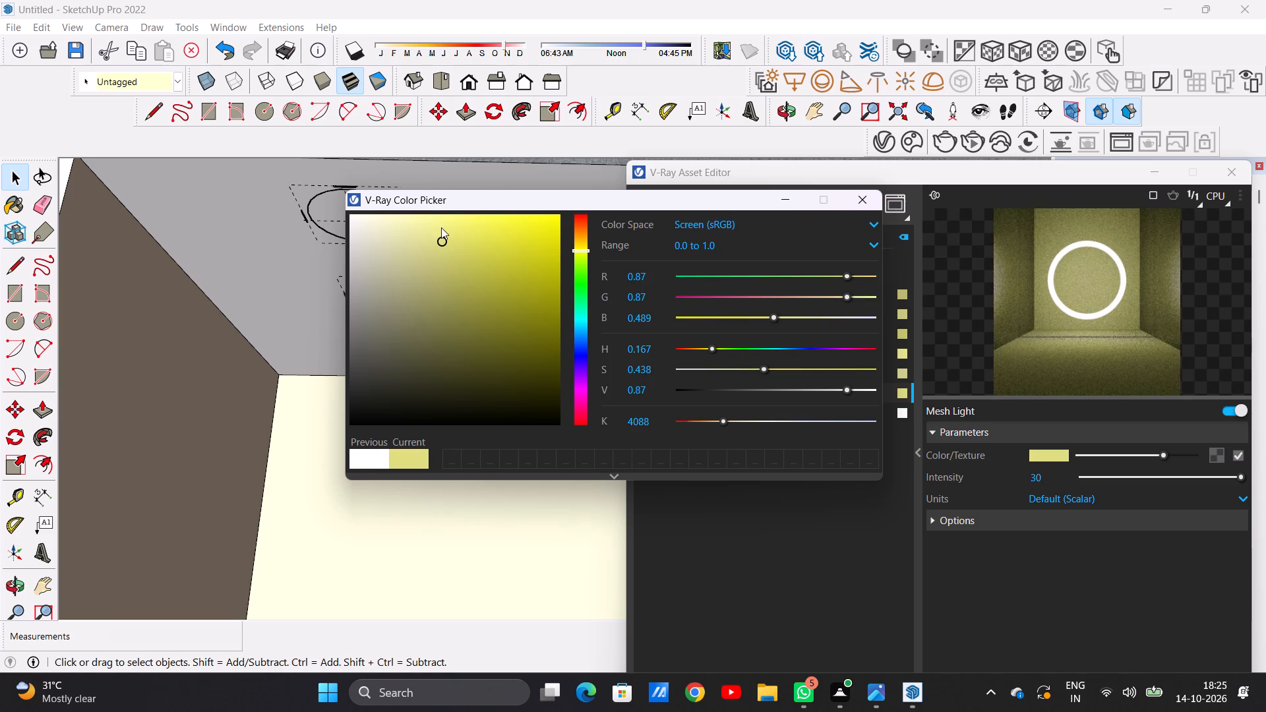
{"action": "left_click", "coordinate": [442, 229]}
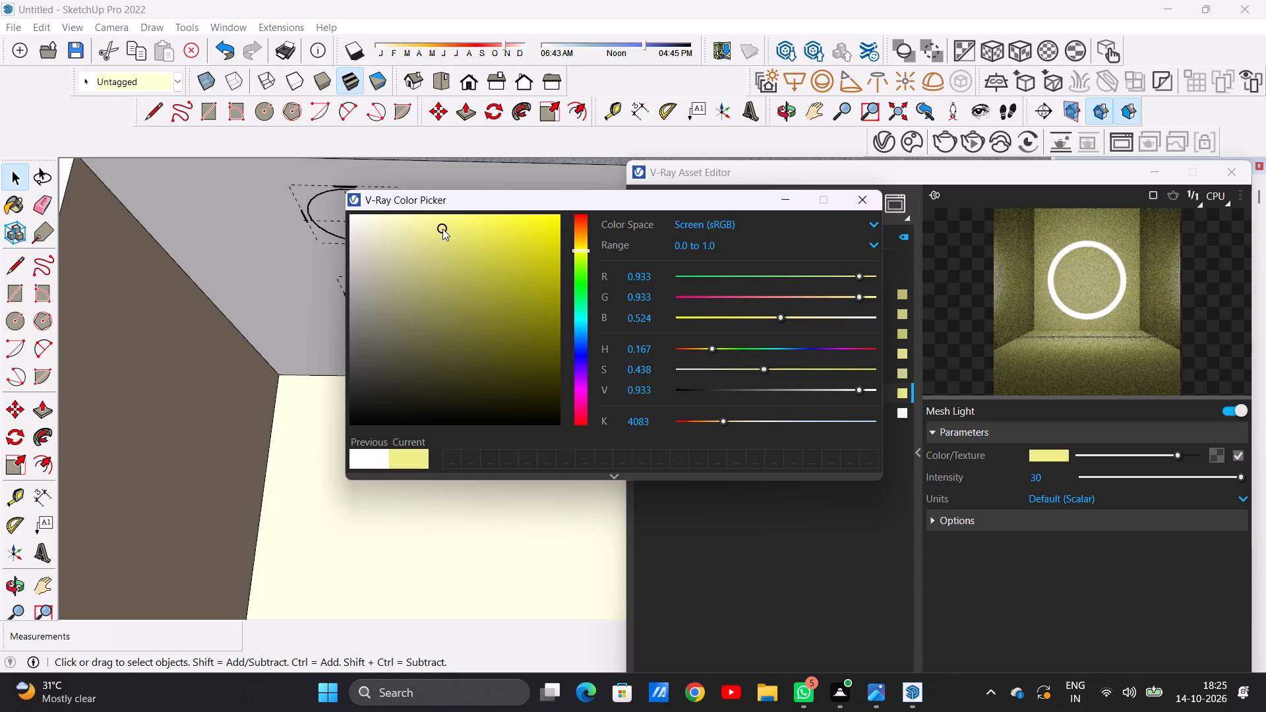
{"action": "left_click", "coordinate": [433, 245]}
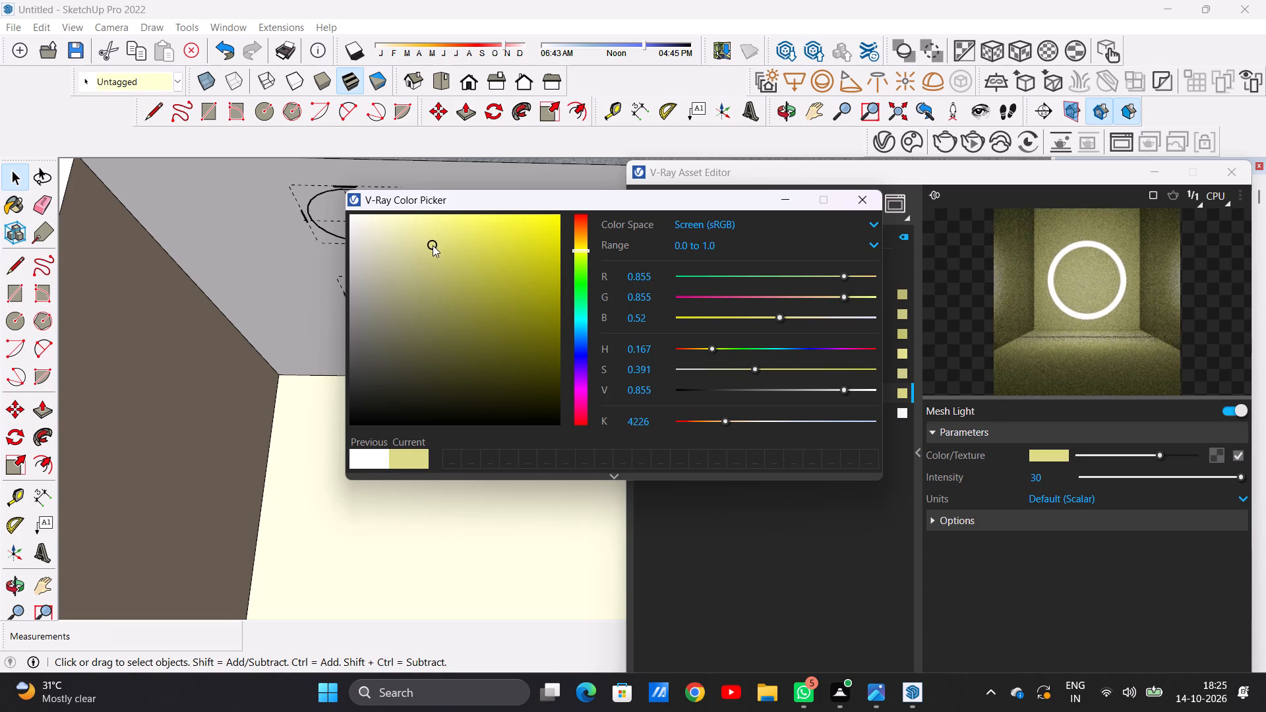
{"action": "left_click", "coordinate": [438, 239]}
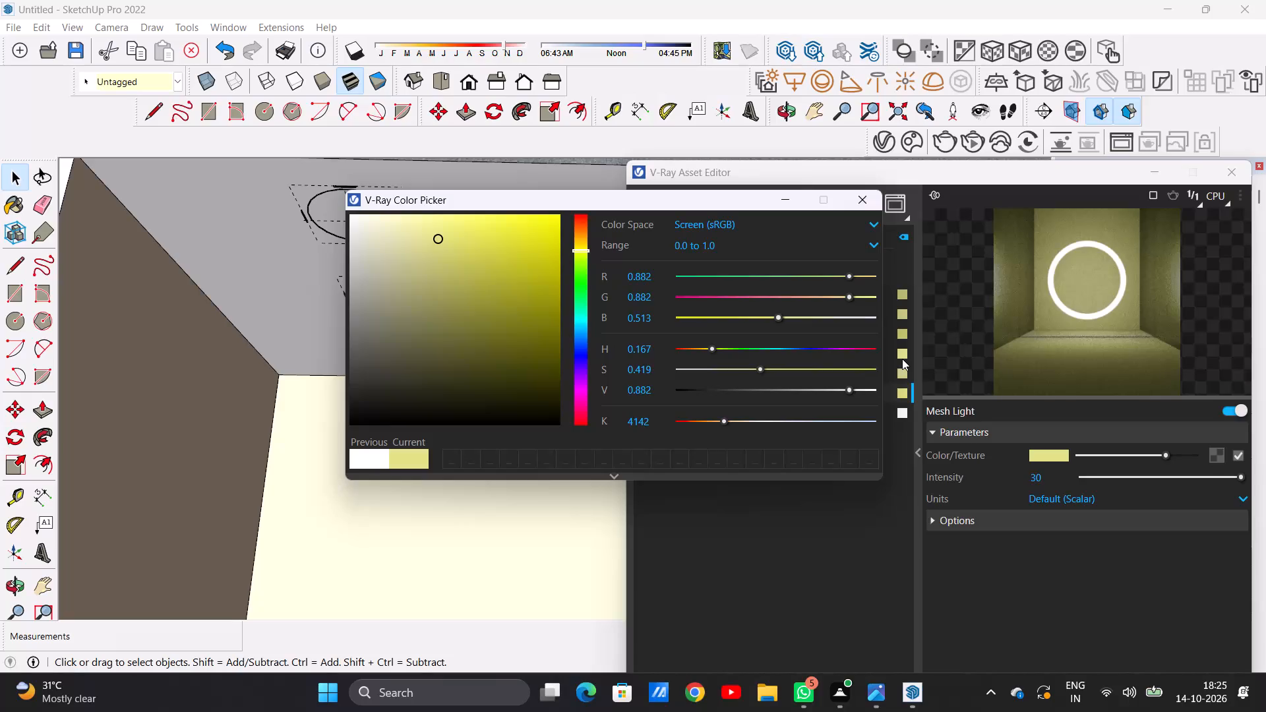
Lighten the colour of Mesh Light#2 to red and green 0.827 and blue 0.468, and close the colour picker.
{"action": "left_click", "coordinate": [902, 338]}
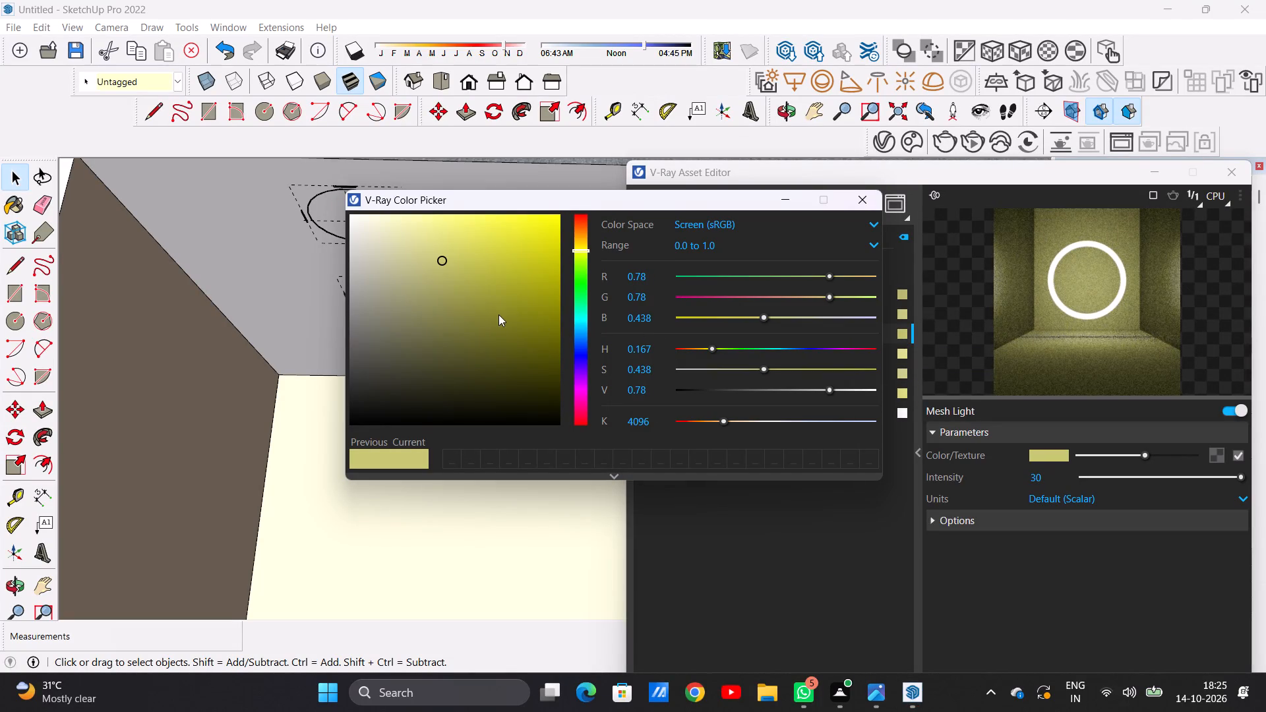
{"action": "left_click", "coordinate": [442, 251]}
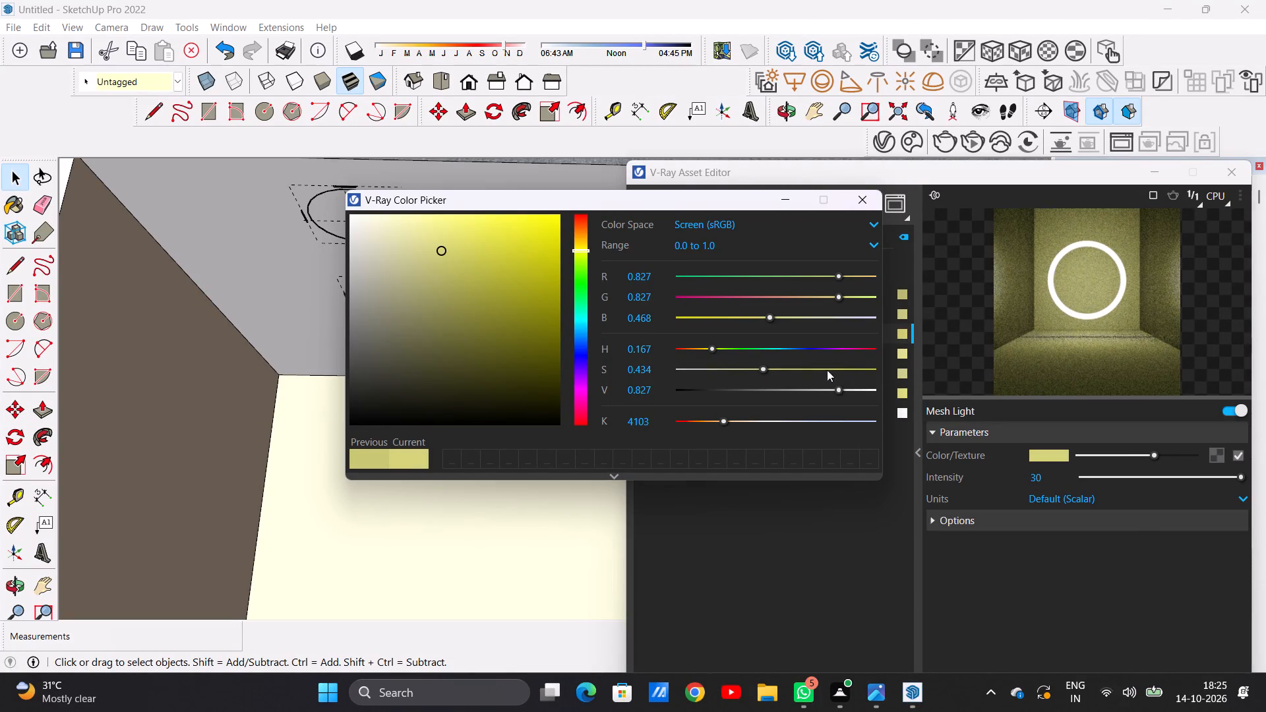
{"action": "left_click", "coordinate": [901, 330]}
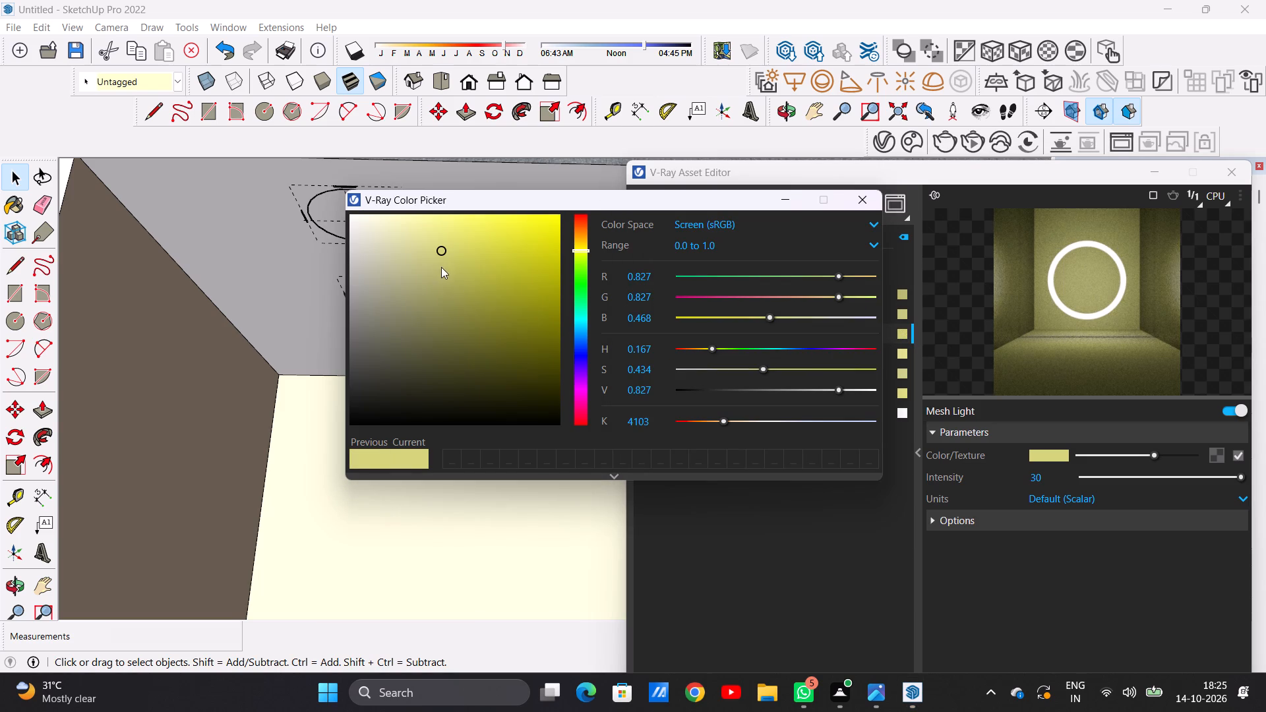
{"action": "left_click", "coordinate": [866, 199]}
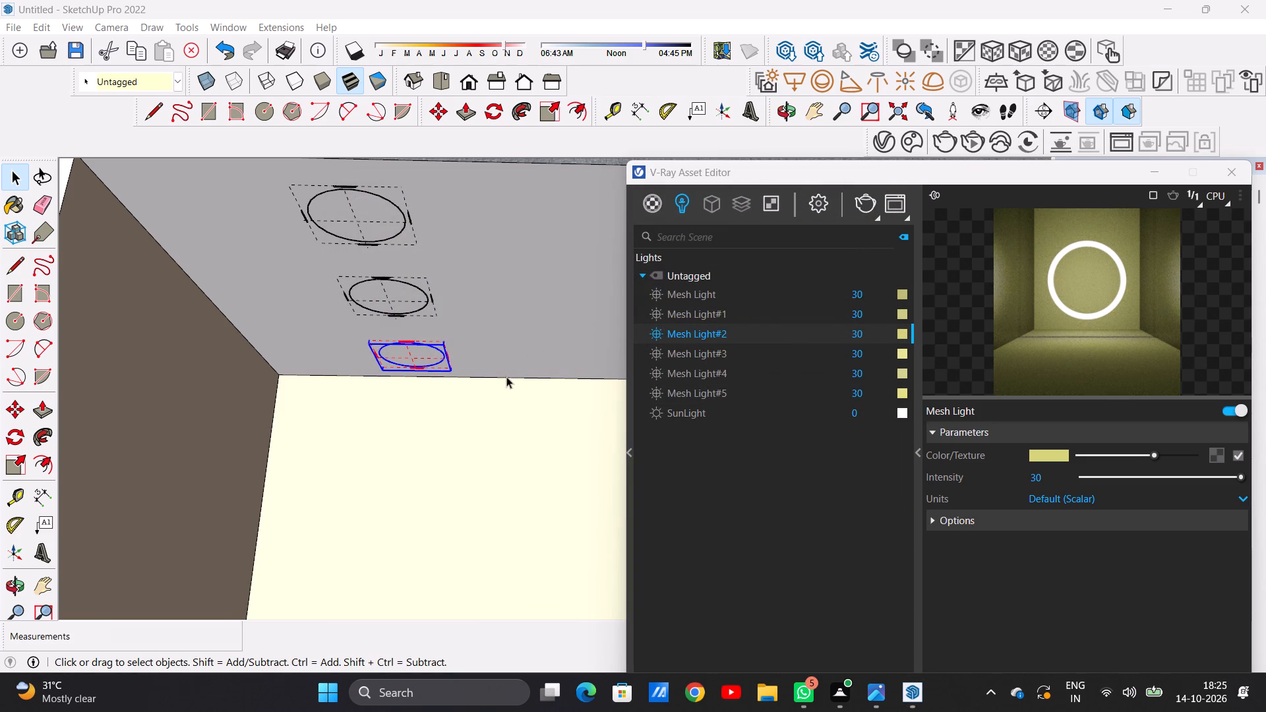
Run a test render of the left row of ceiling lights in the recess and close the rendered image.
{"action": "left_click", "coordinate": [863, 196]}
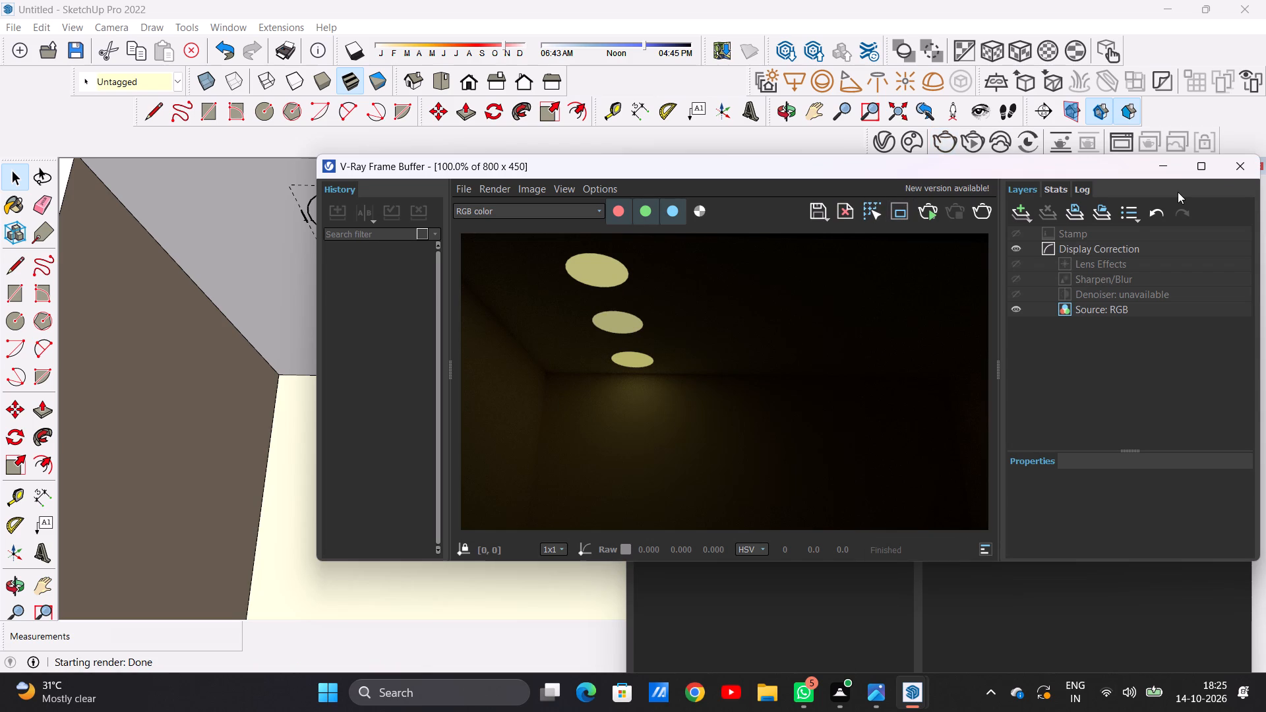
{"action": "left_click", "coordinate": [1236, 168]}
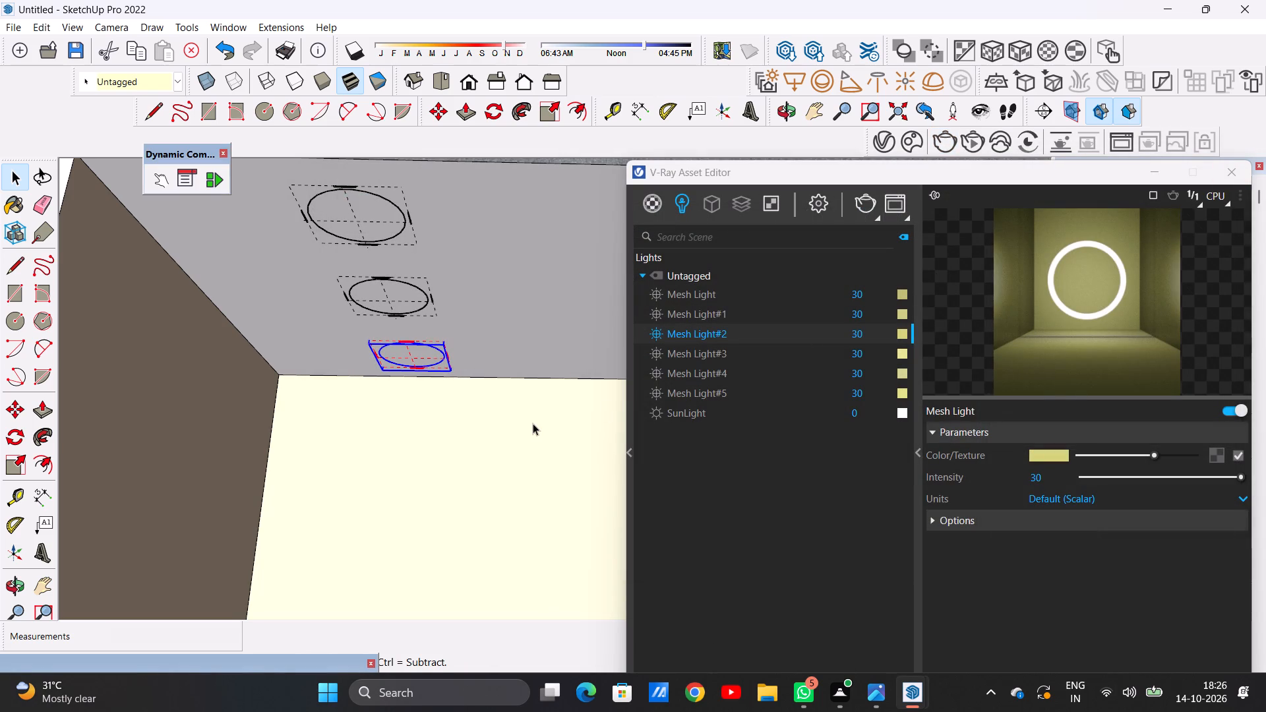
Group the frontmost circle of the right row on the recess's ceiling and convert it to a V-Ray mesh light.
{"action": "scroll", "coordinate": [533, 423], "scroll_direction": "down", "scroll_amount": 4, "text": "ctrl"}
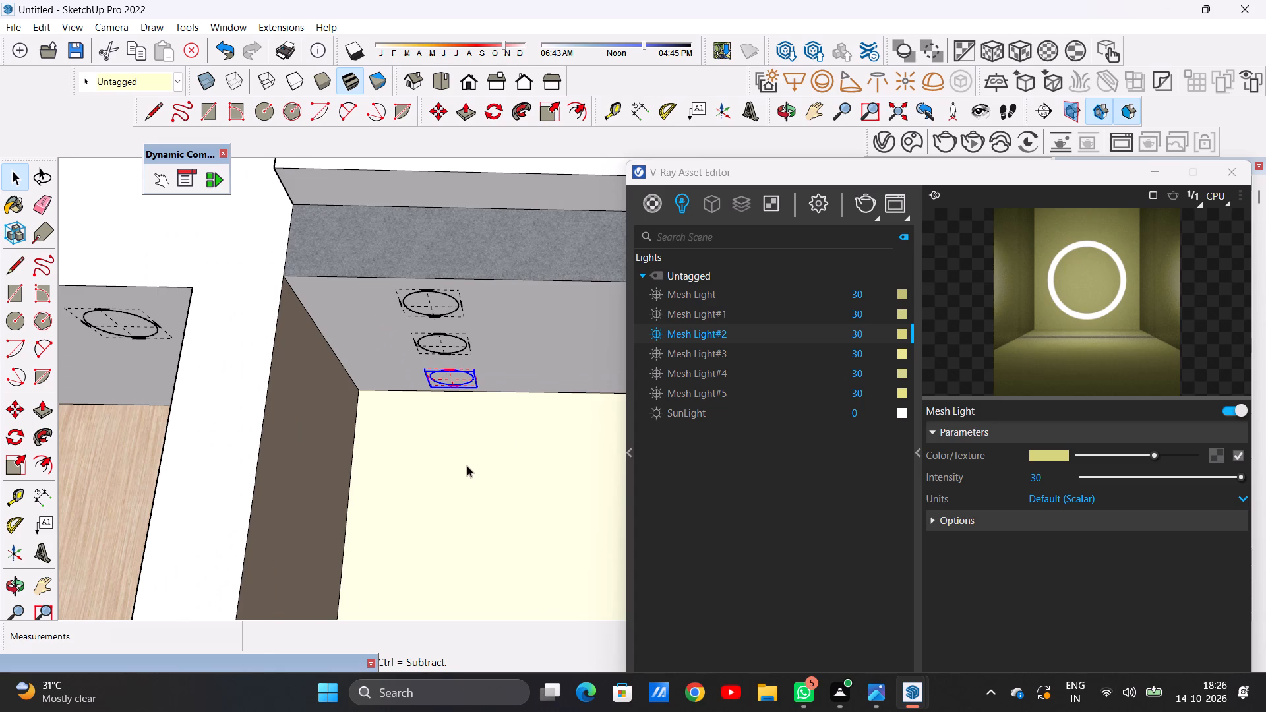
{"action": "scroll", "coordinate": [465, 468], "scroll_direction": "down", "scroll_amount": 12, "text": "ctrl"}
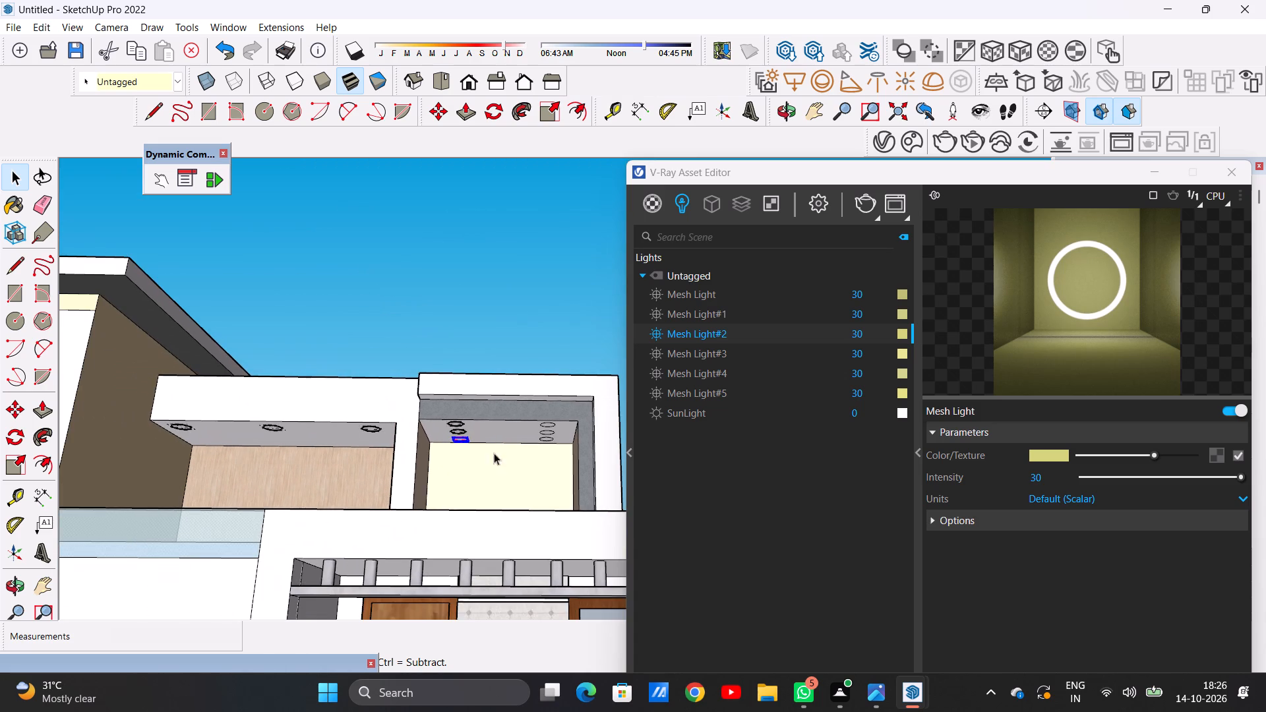
{"action": "scroll", "coordinate": [546, 421], "scroll_direction": "up", "scroll_amount": 7, "text": "ctrl"}
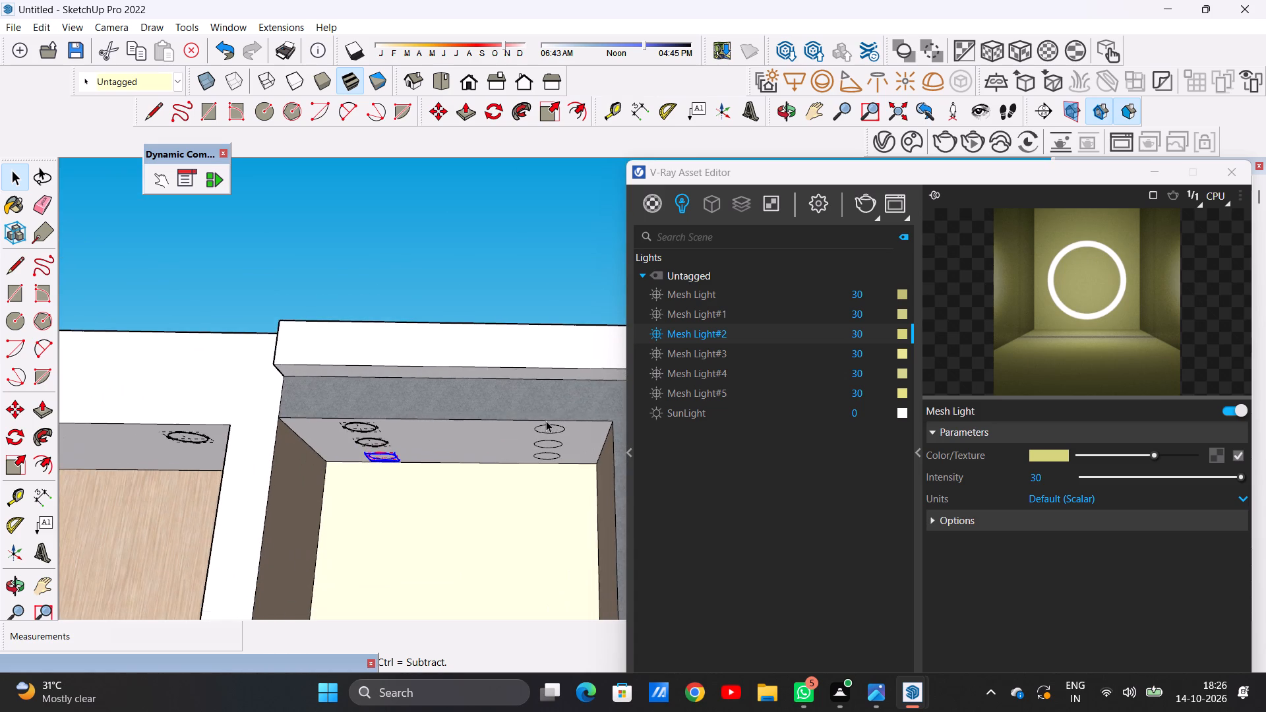
{"action": "scroll", "coordinate": [546, 421], "scroll_direction": "up", "scroll_amount": 6, "text": "ctrl"}
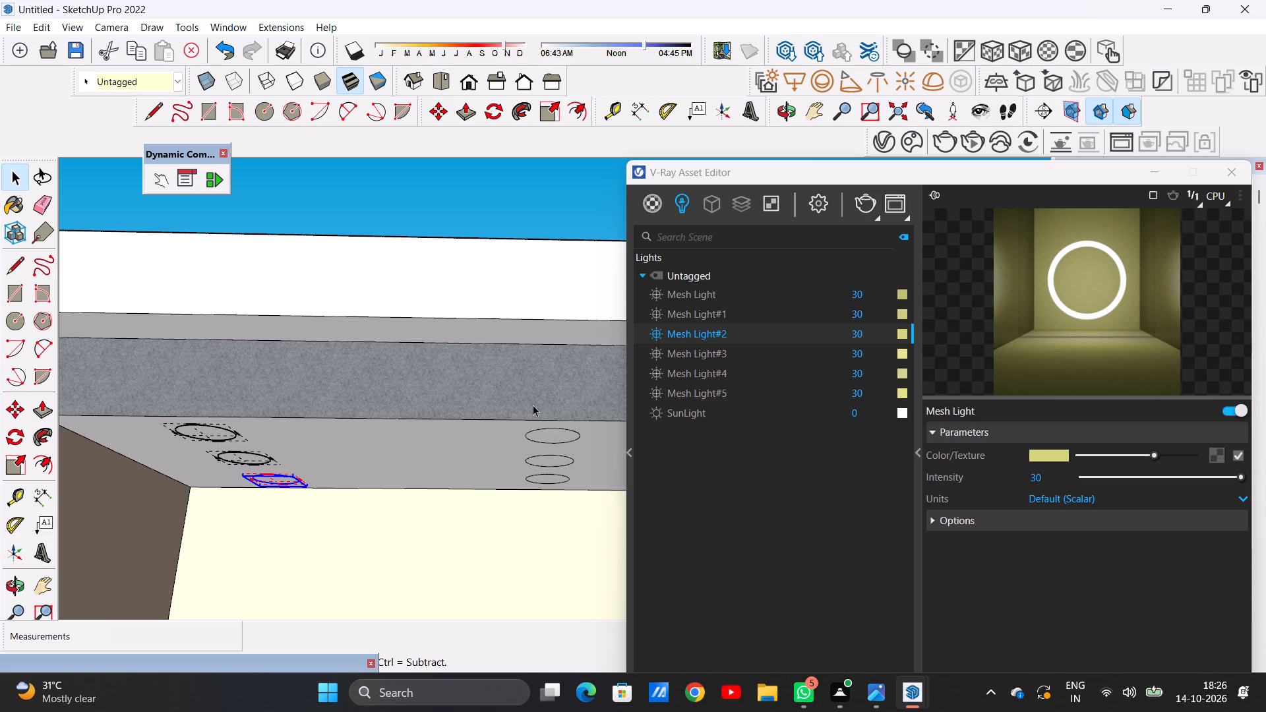
{"action": "scroll", "coordinate": [533, 405], "scroll_direction": "down", "scroll_amount": 1, "text": "ctrl"}
{"action": "scroll", "coordinate": [584, 444], "scroll_direction": "up", "scroll_amount": 4, "text": "ctrl"}
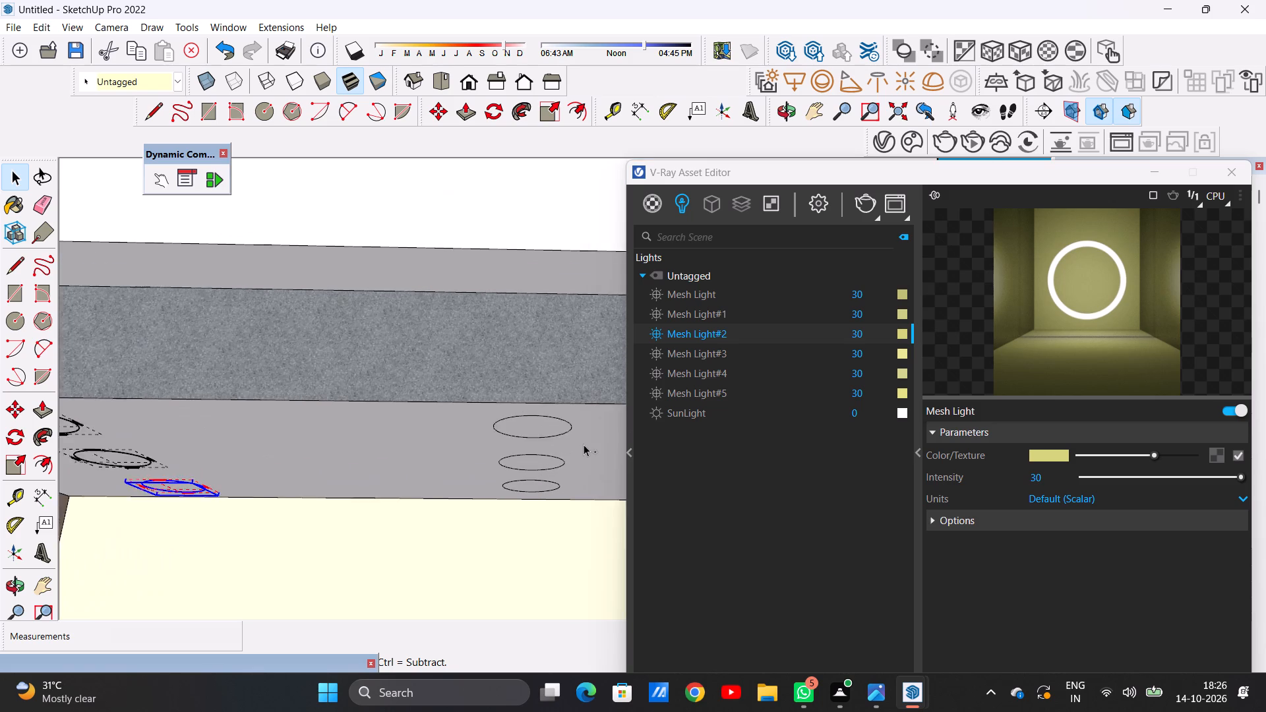
{"action": "scroll", "coordinate": [584, 444], "scroll_direction": "up", "scroll_amount": 3, "text": "ctrl"}
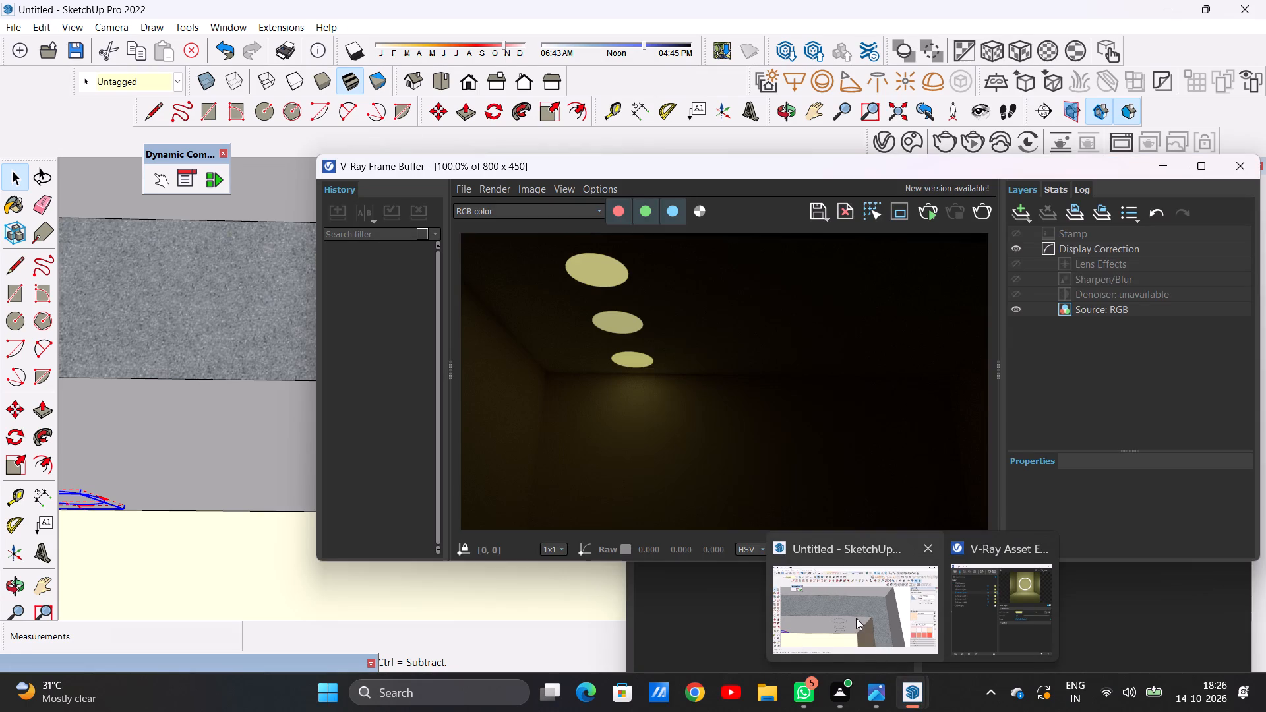
{"action": "left_click", "coordinate": [856, 620]}
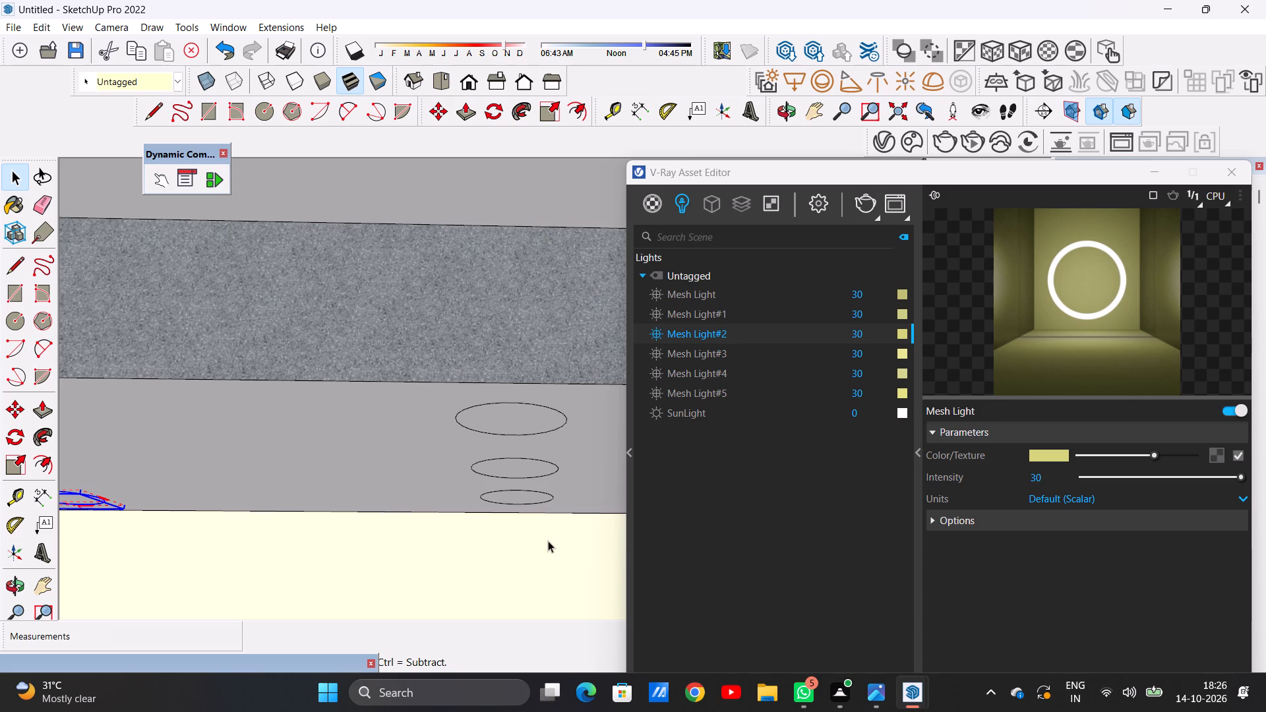
{"action": "scroll", "coordinate": [526, 526], "scroll_direction": "down", "scroll_amount": 4}
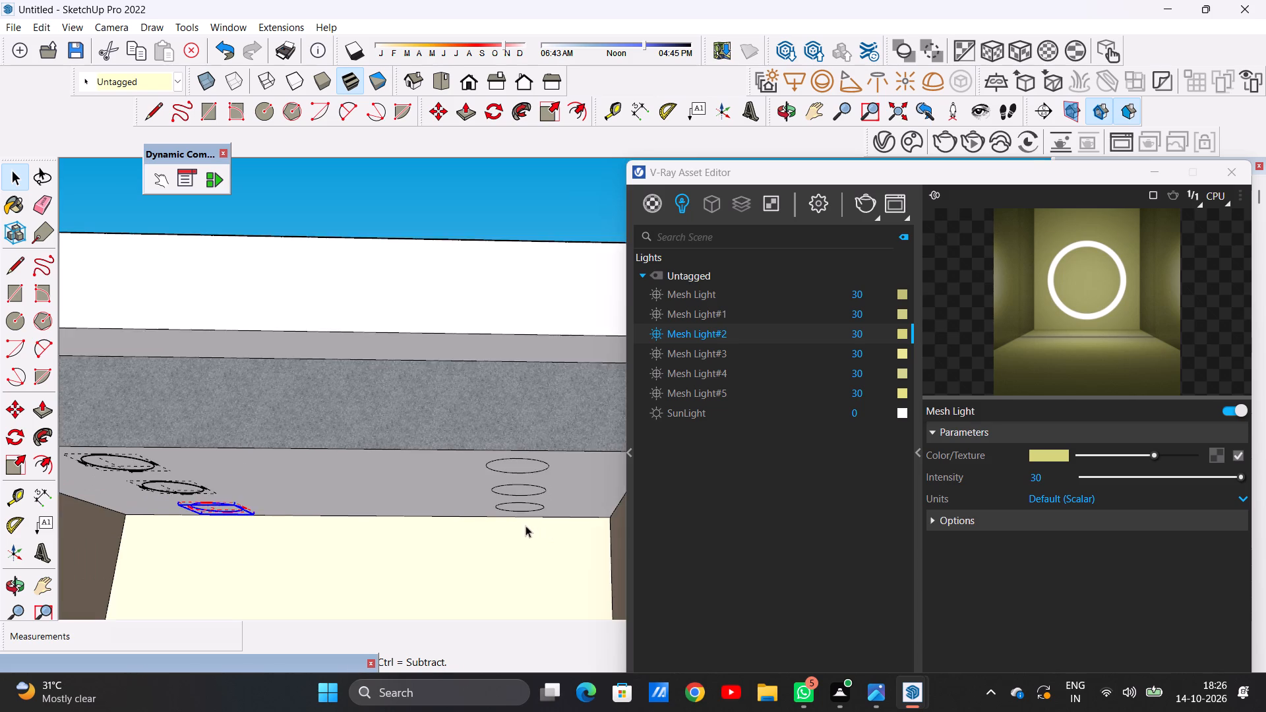
{"action": "scroll", "coordinate": [526, 510], "scroll_direction": "down", "scroll_amount": 9}
{"action": "scroll", "coordinate": [543, 504], "scroll_direction": "up", "scroll_amount": 12}
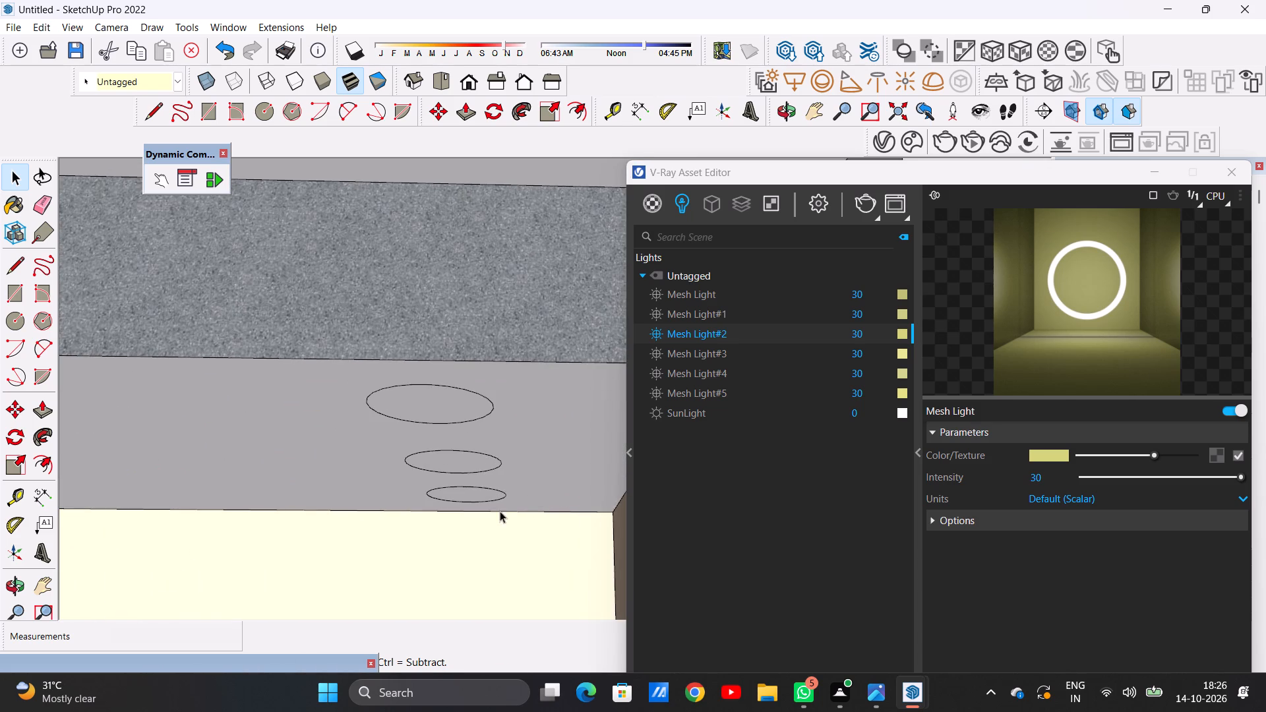
{"action": "middle_click_drag", "start_coordinate": [497, 506], "coordinate": [490, 445]}
{"action": "triple_click", "coordinate": [426, 358]}
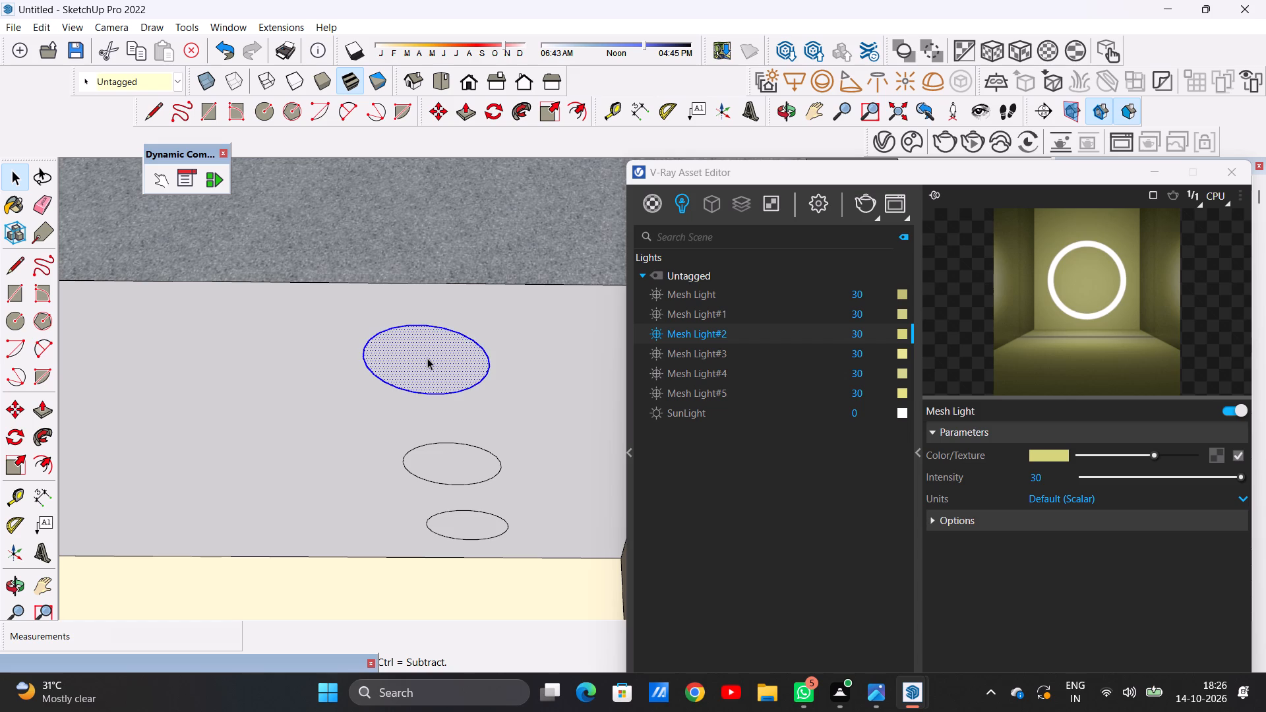
{"action": "right_click", "coordinate": [427, 358]}
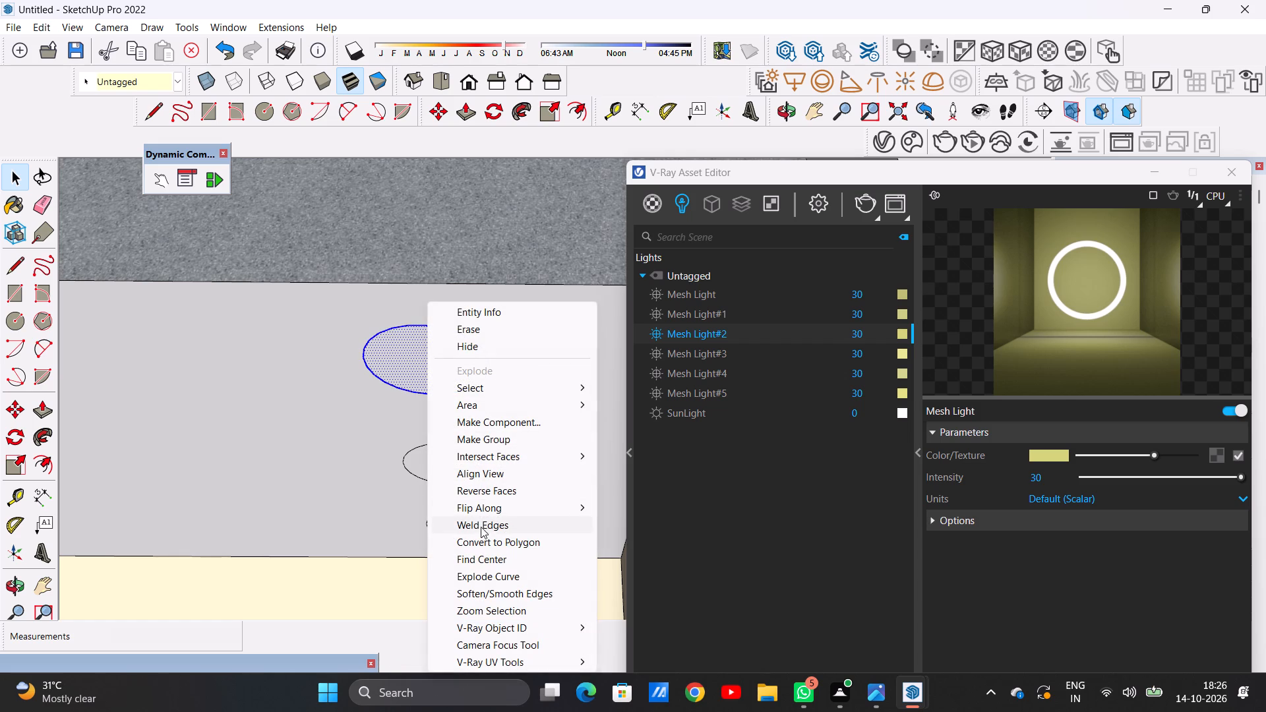
{"action": "left_click", "coordinate": [489, 438]}
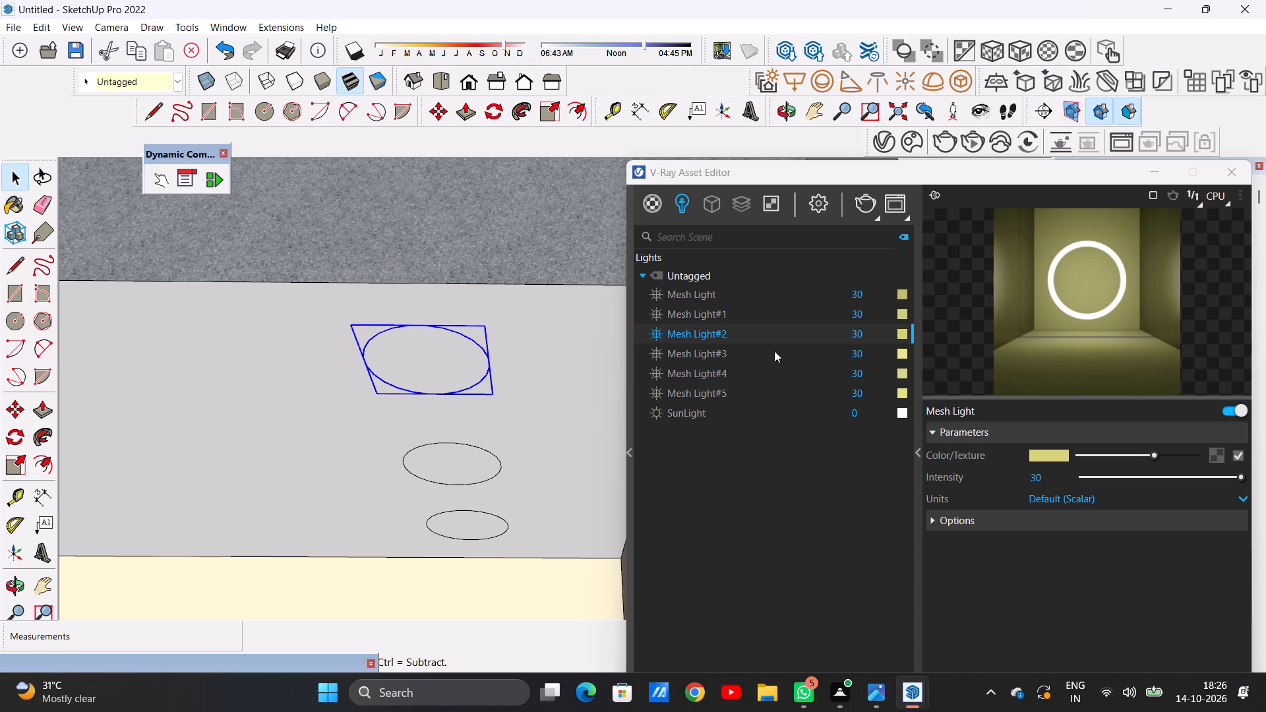
{"action": "left_click", "coordinate": [951, 76]}
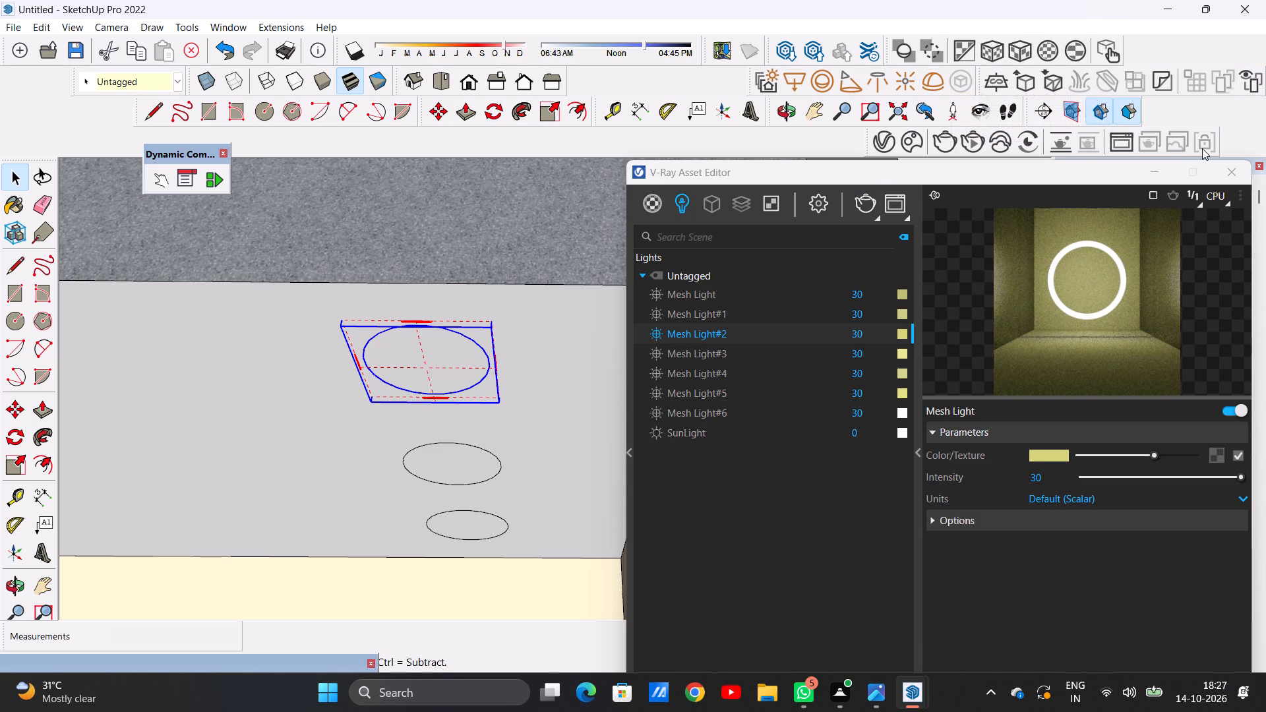
Give the new mesh light a muted yellow colour with red and green at 0.831 and blue at 0.558.
{"action": "left_click", "coordinate": [901, 417]}
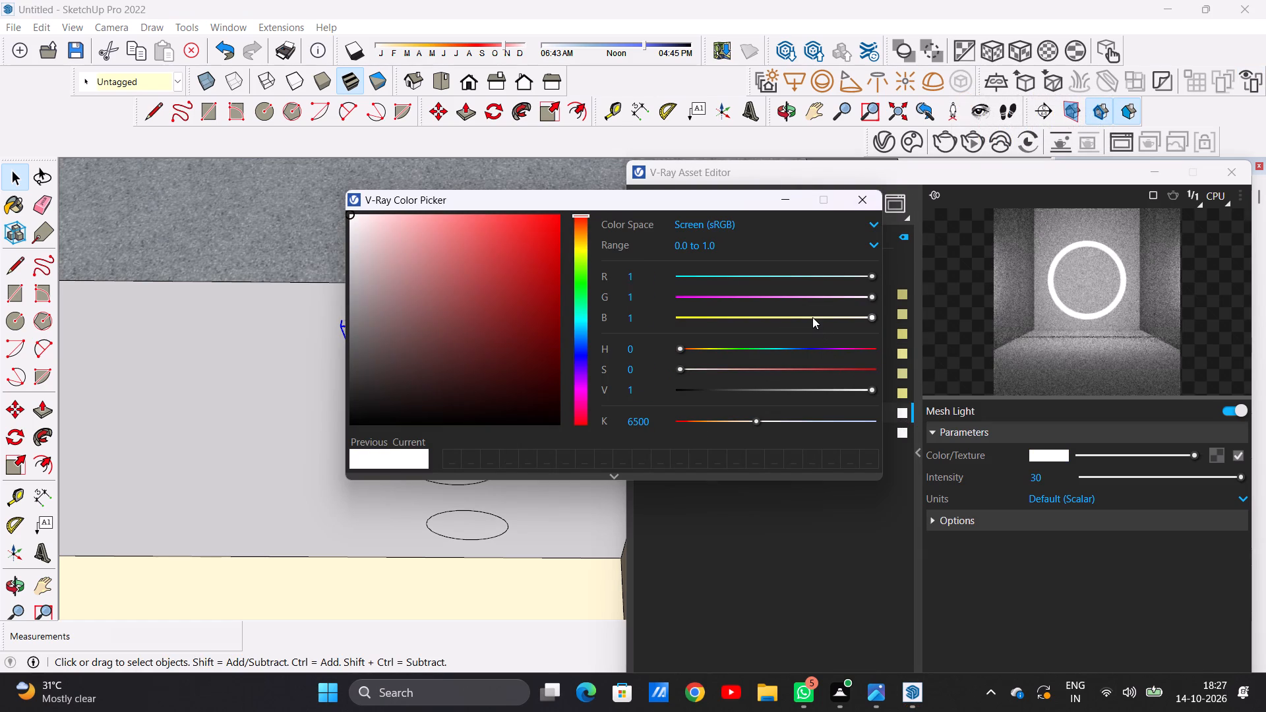
{"action": "left_click", "coordinate": [812, 317]}
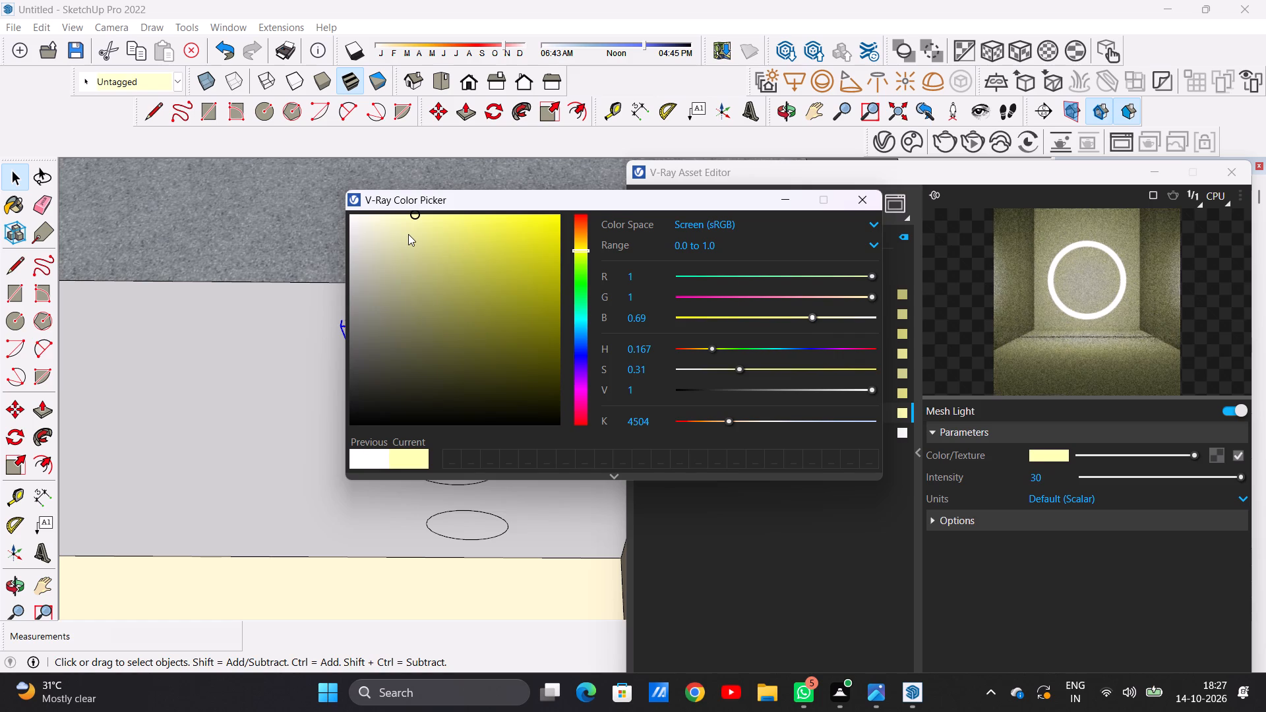
{"action": "left_click", "coordinate": [413, 248]}
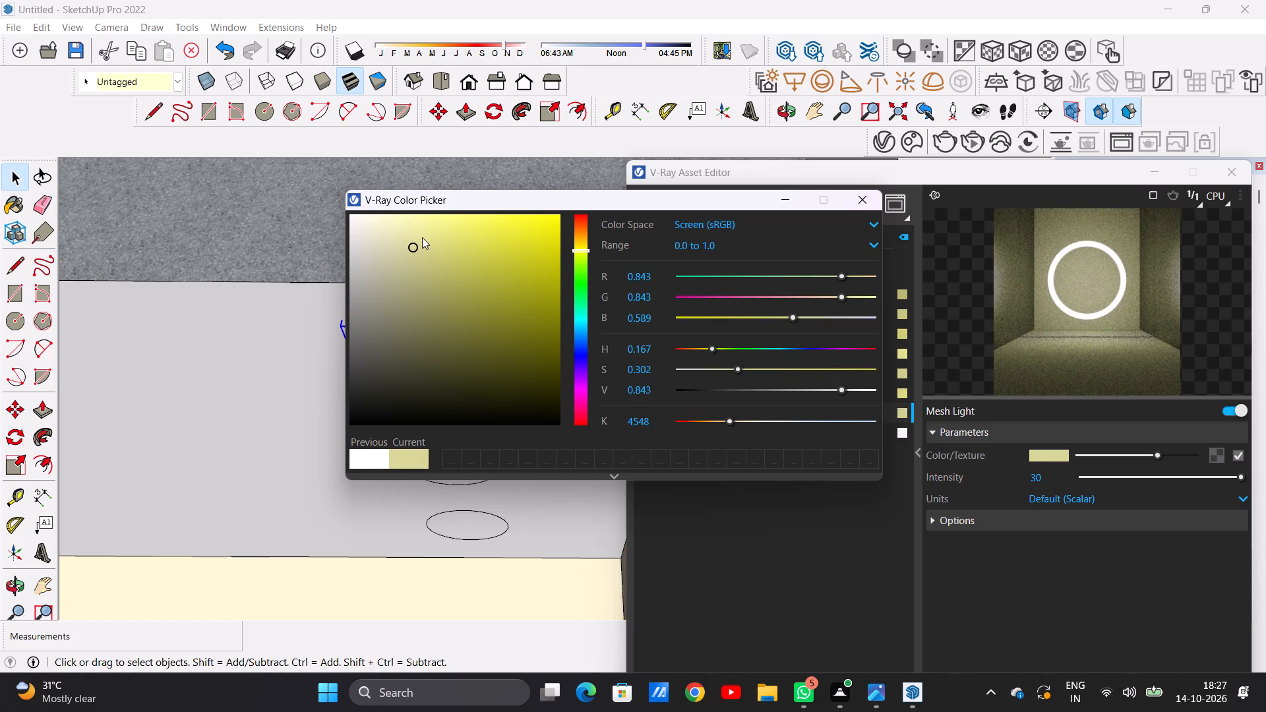
{"action": "left_click", "coordinate": [421, 240]}
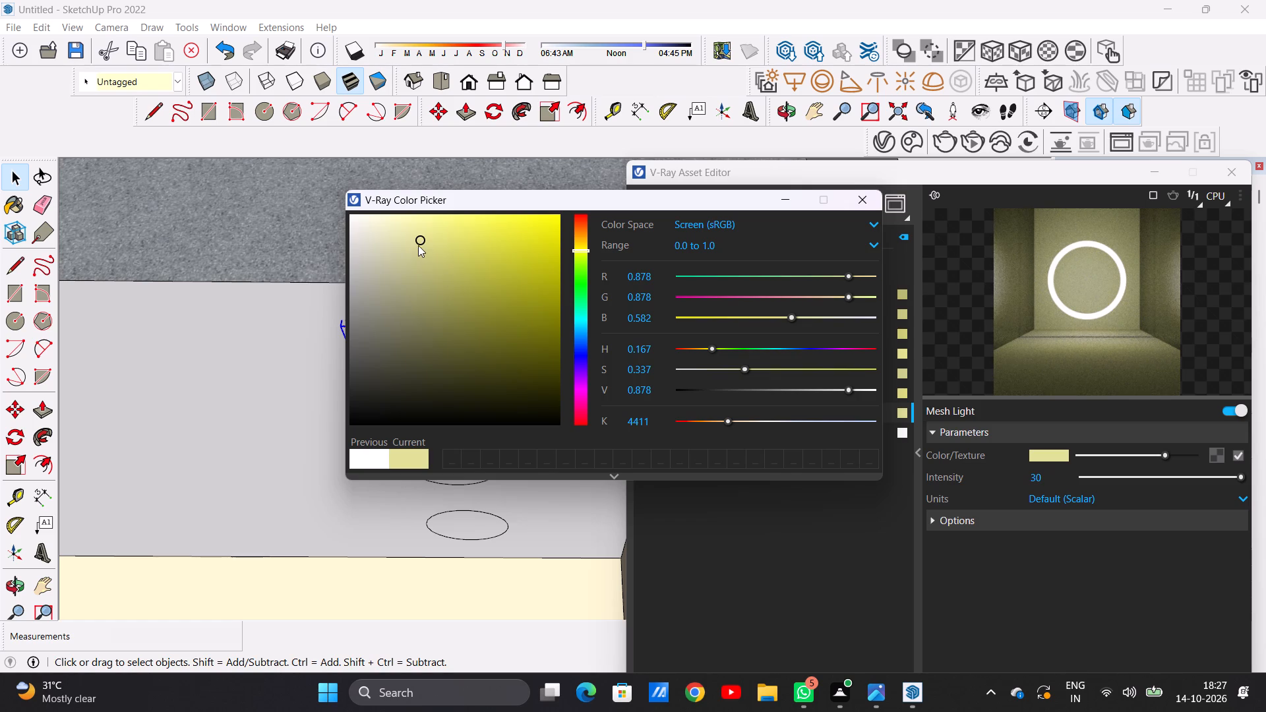
{"action": "left_click", "coordinate": [419, 250]}
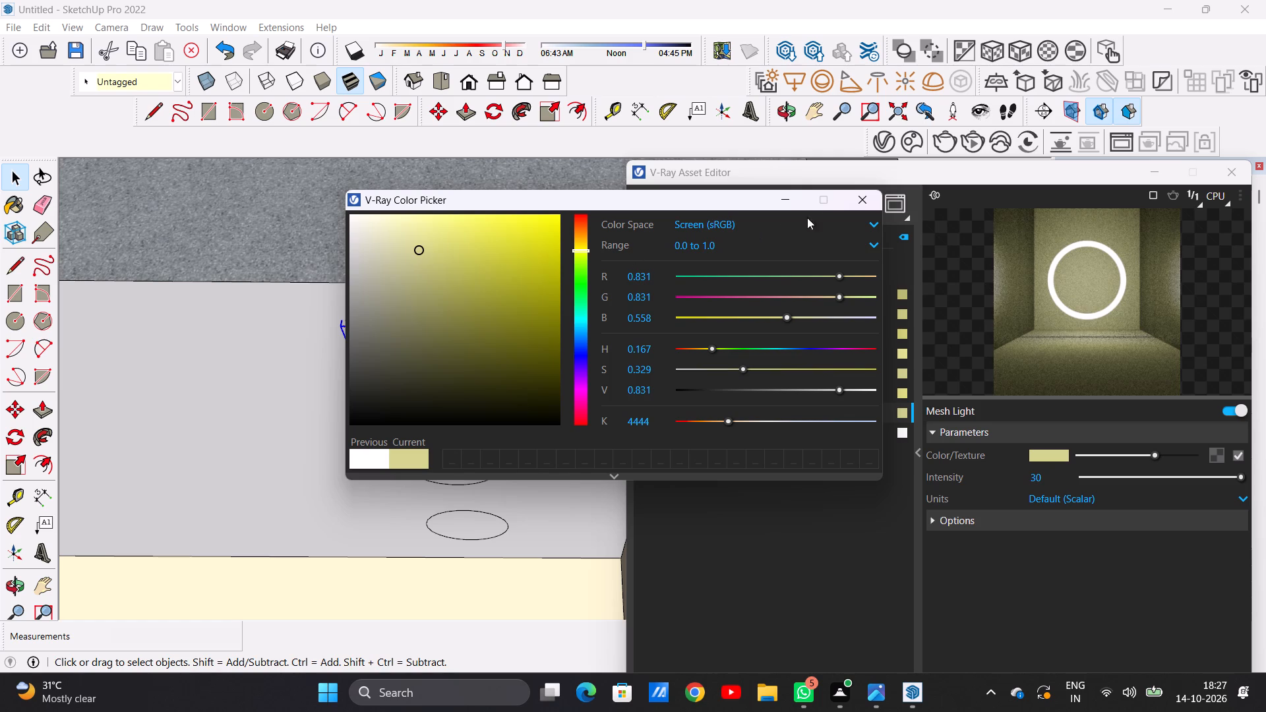
{"action": "left_click", "coordinate": [859, 201]}
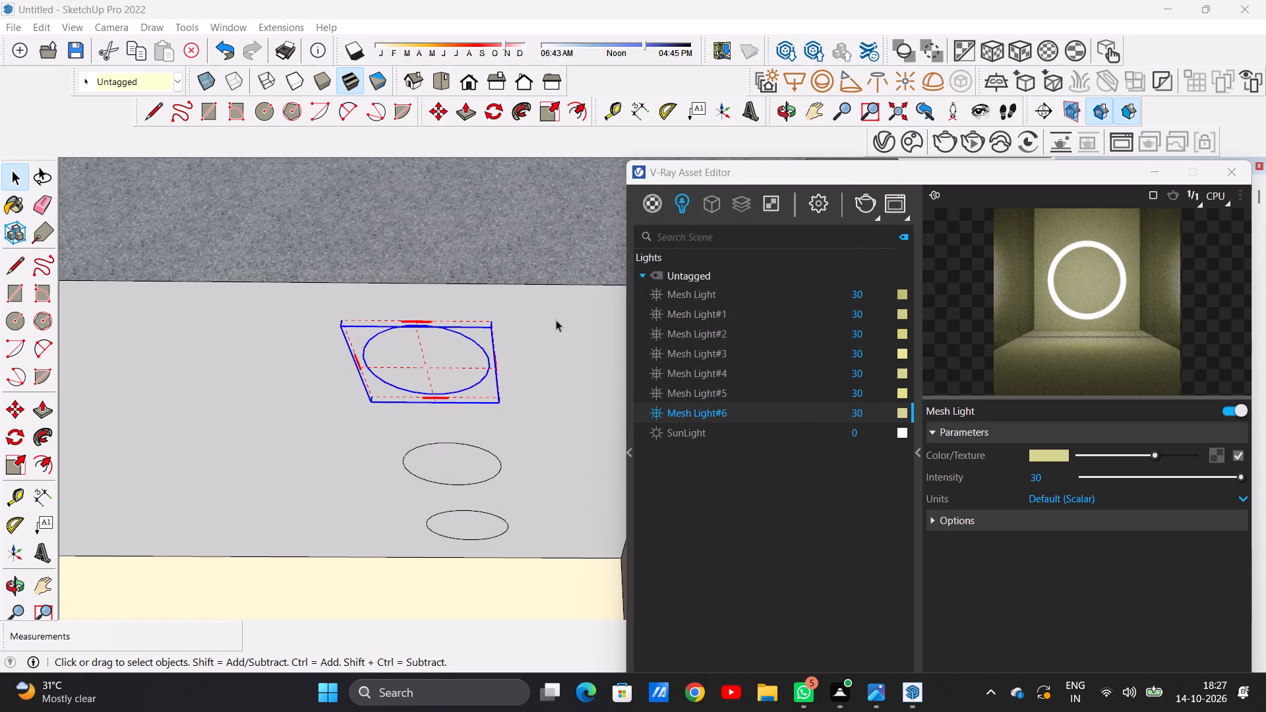
Group the middle circle of the right row on the recess's ceiling and convert it to a V-Ray mesh light.
{"action": "scroll", "coordinate": [556, 320], "scroll_direction": "down", "scroll_amount": 11}
{"action": "scroll", "coordinate": [504, 396], "scroll_direction": "up", "scroll_amount": 5}
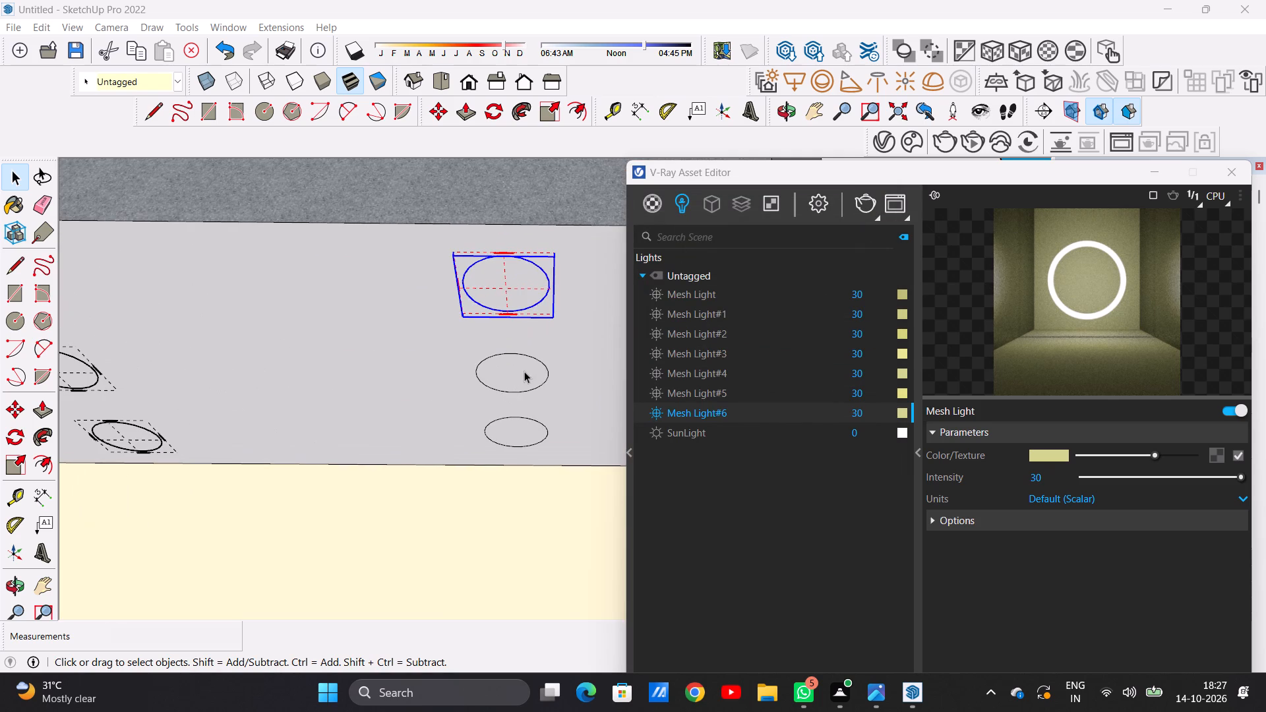
{"action": "scroll", "coordinate": [524, 370], "scroll_direction": "up", "scroll_amount": 5}
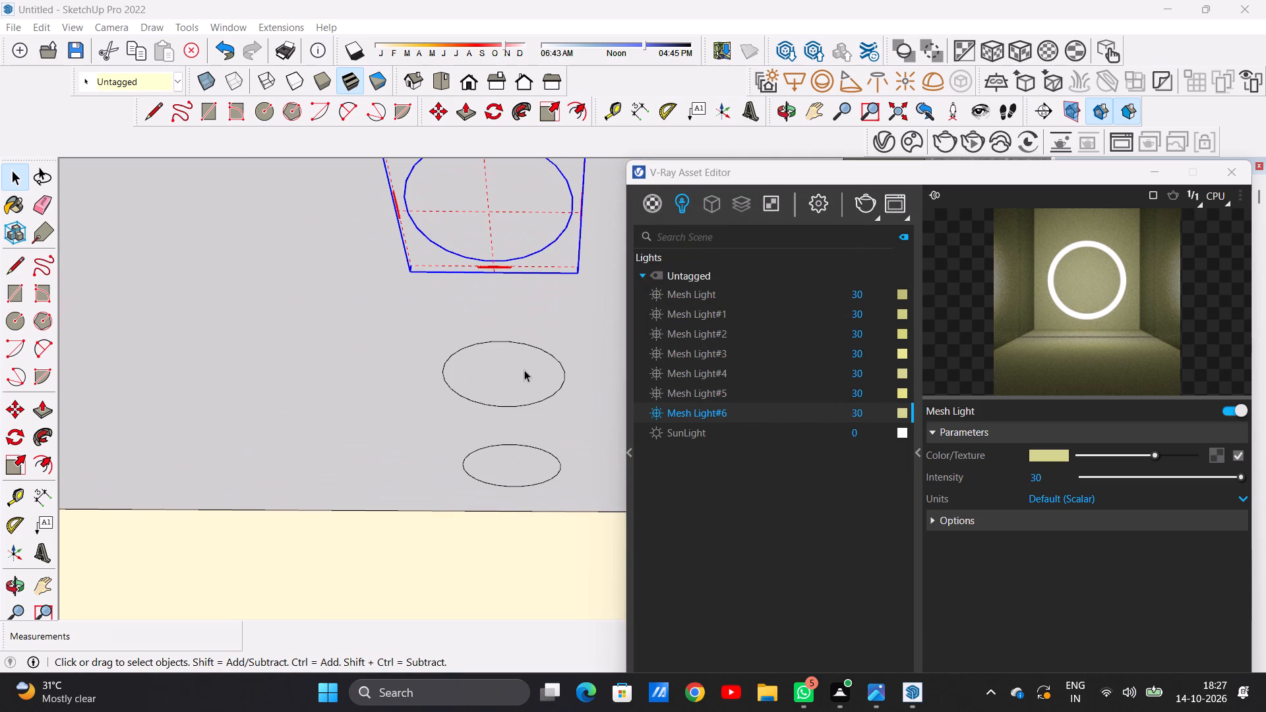
{"action": "double_click", "coordinate": [524, 370]}
{"action": "right_click", "coordinate": [524, 370]}
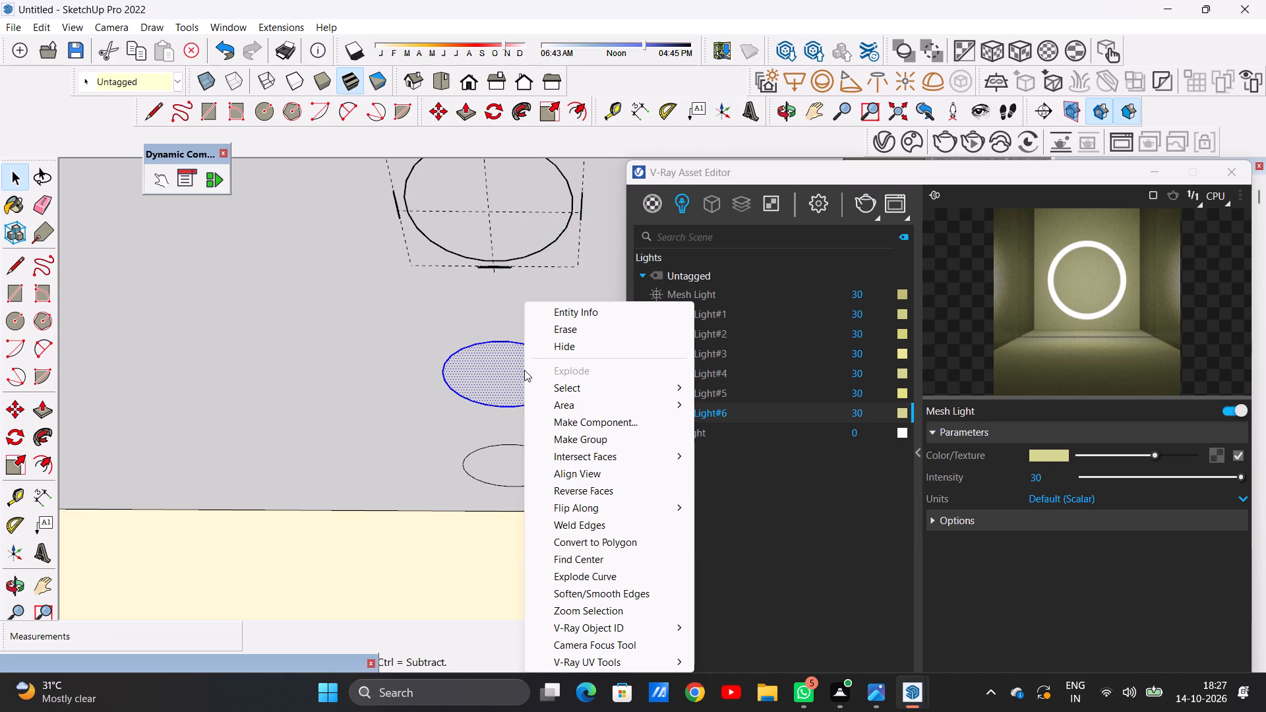
{"action": "left_click", "coordinate": [588, 441]}
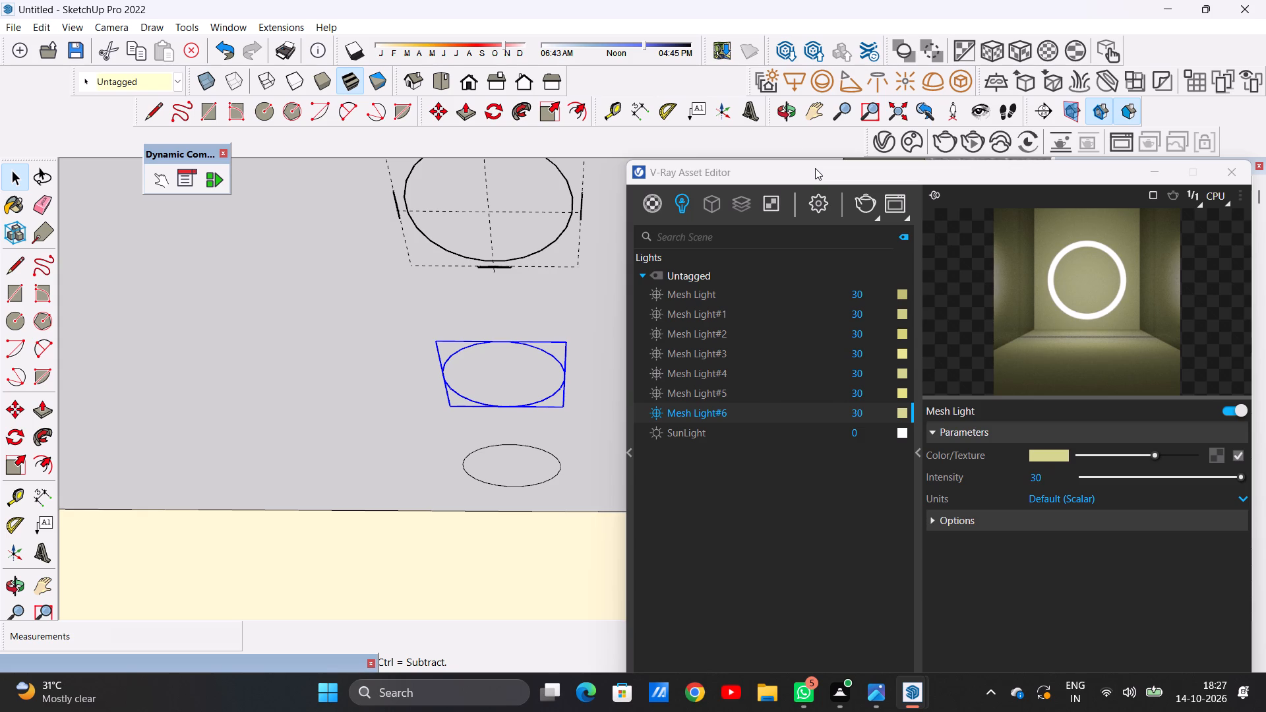
{"action": "left_click", "coordinate": [963, 77]}
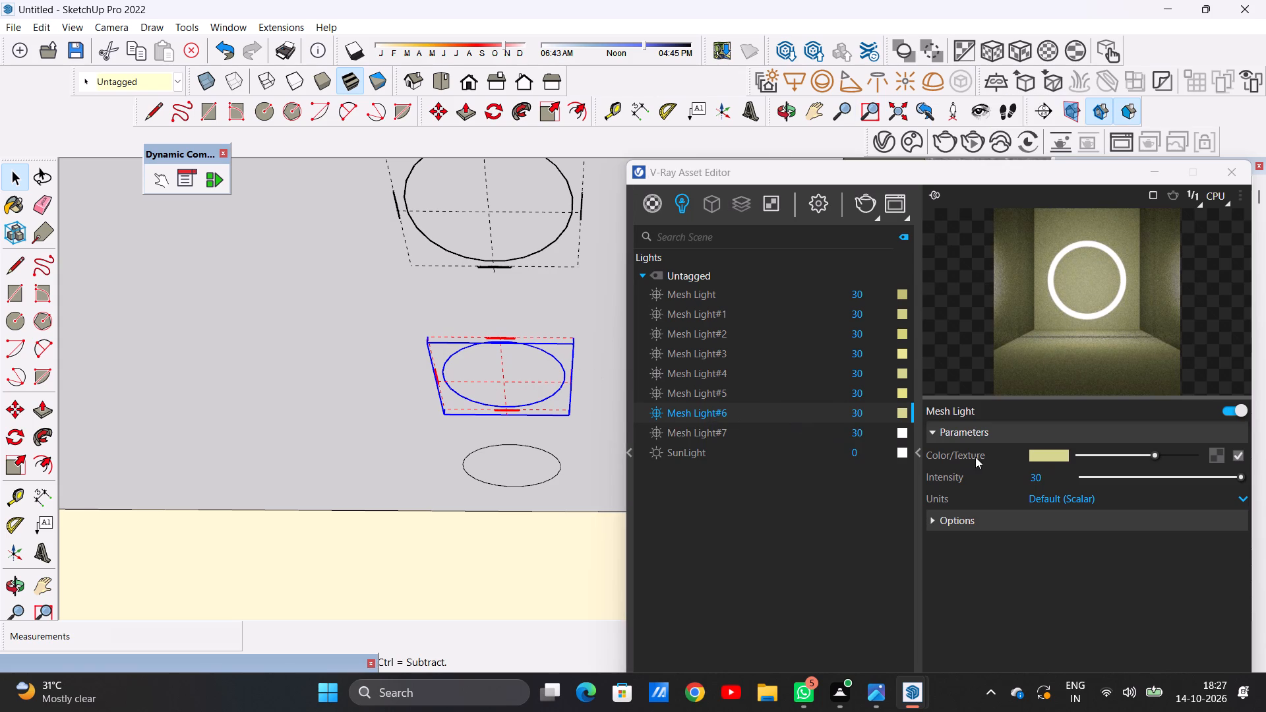
Give the new mesh light a muted yellow colour with red and green at 0.804 and blue at 0.505, and close the colour picker.
{"action": "left_click", "coordinate": [907, 436]}
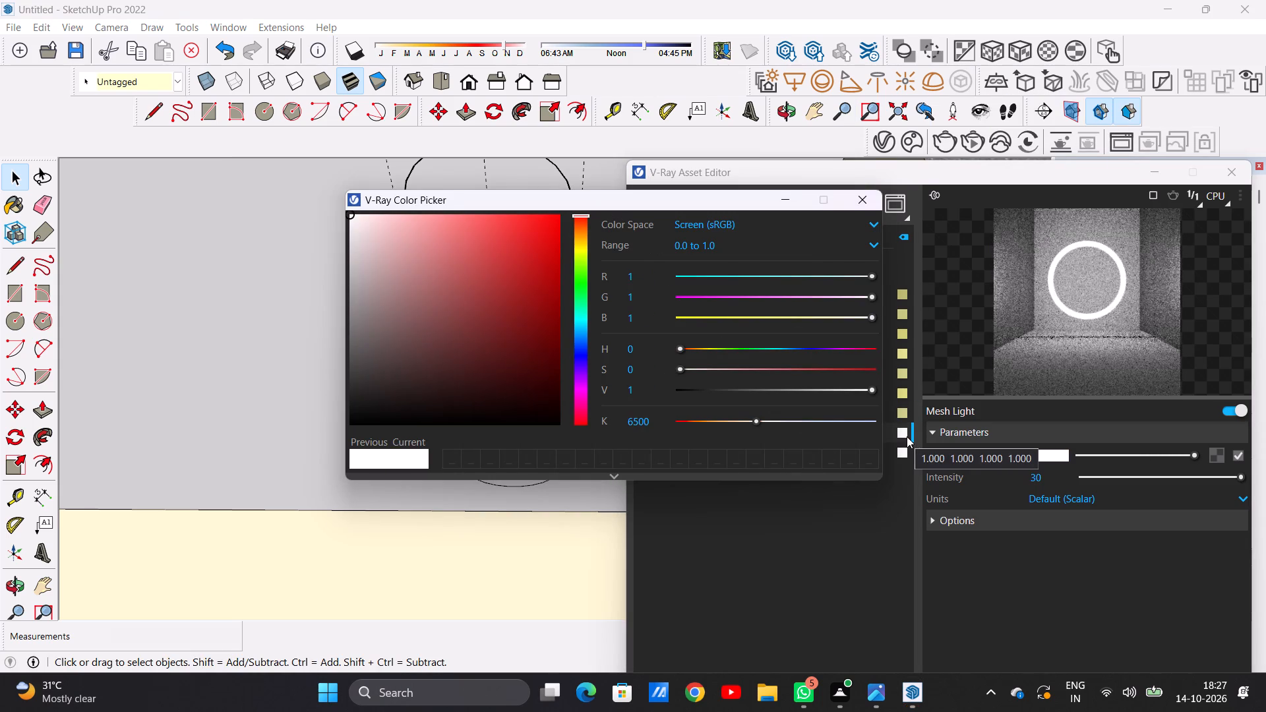
{"action": "left_click", "coordinate": [907, 436]}
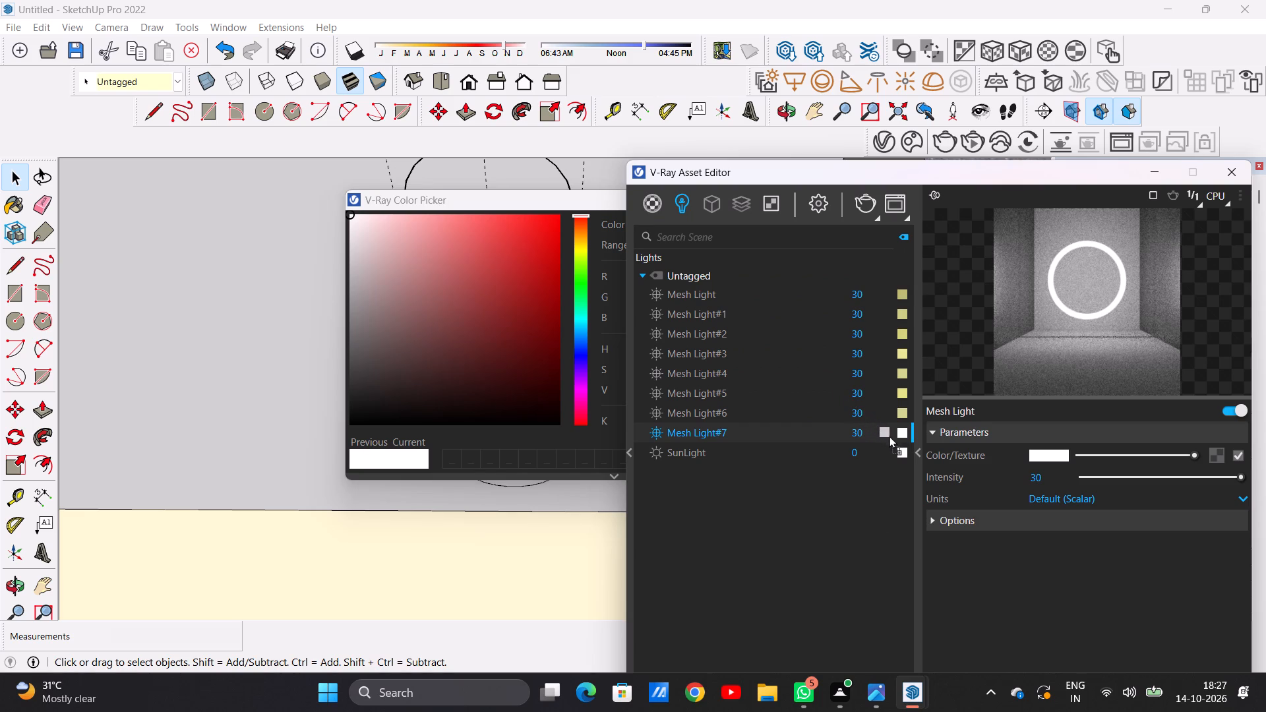
{"action": "left_click", "coordinate": [902, 436]}
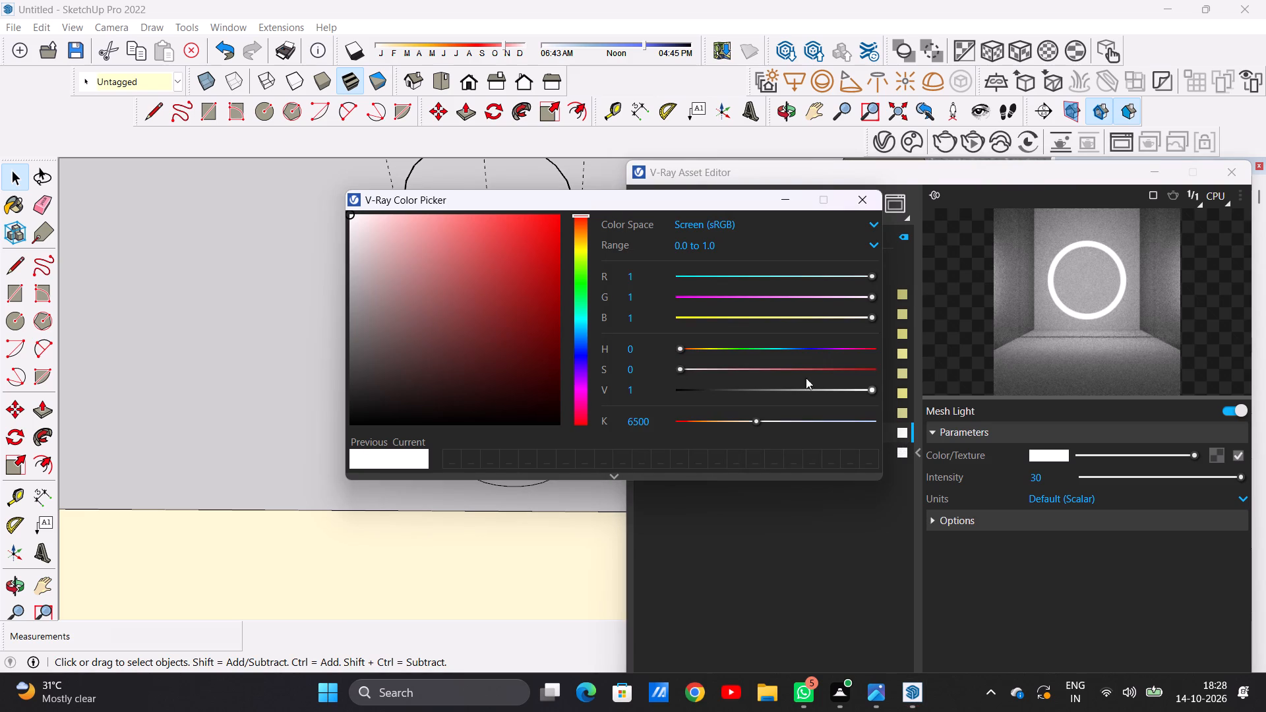
{"action": "left_click", "coordinate": [764, 317]}
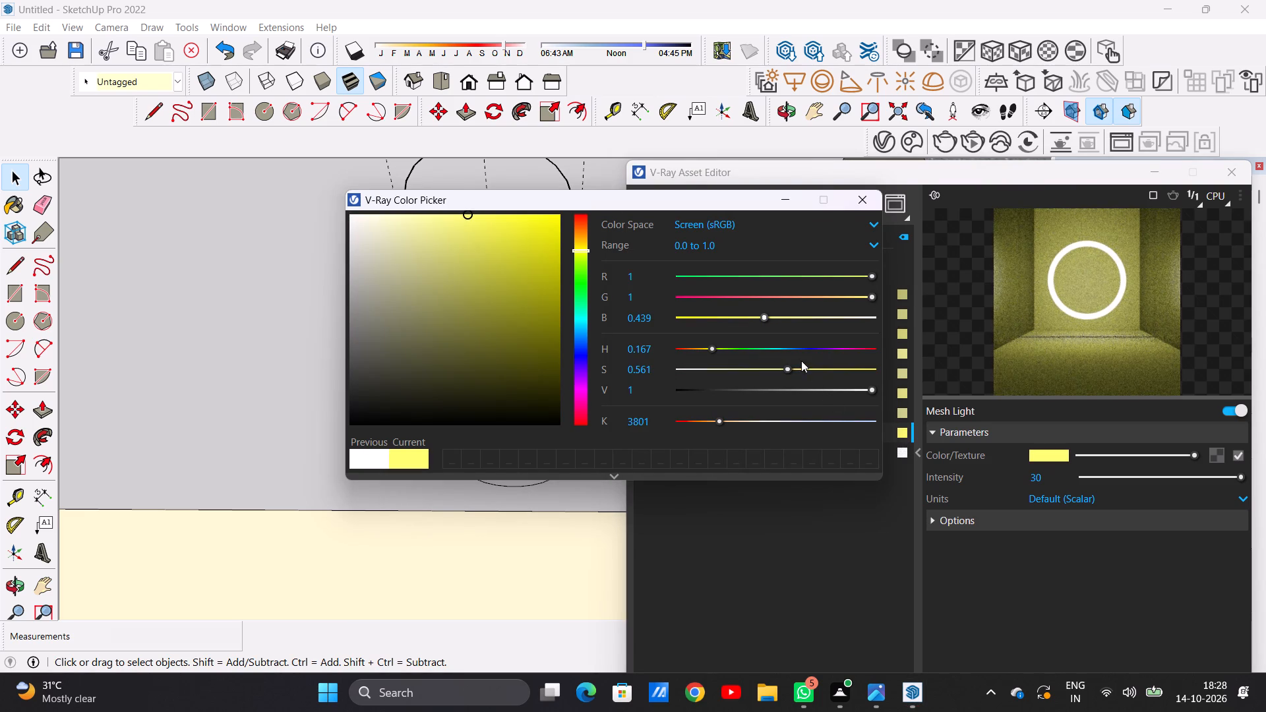
{"action": "left_click", "coordinate": [425, 251]}
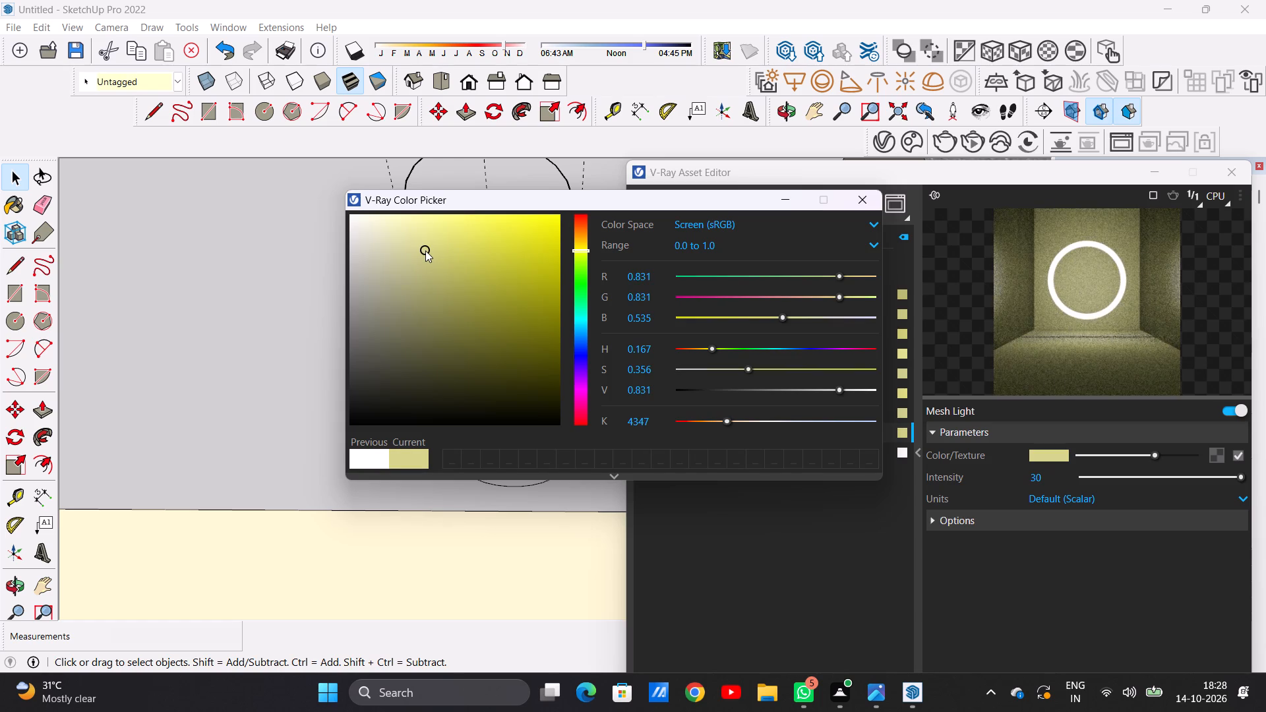
{"action": "left_click", "coordinate": [416, 258]}
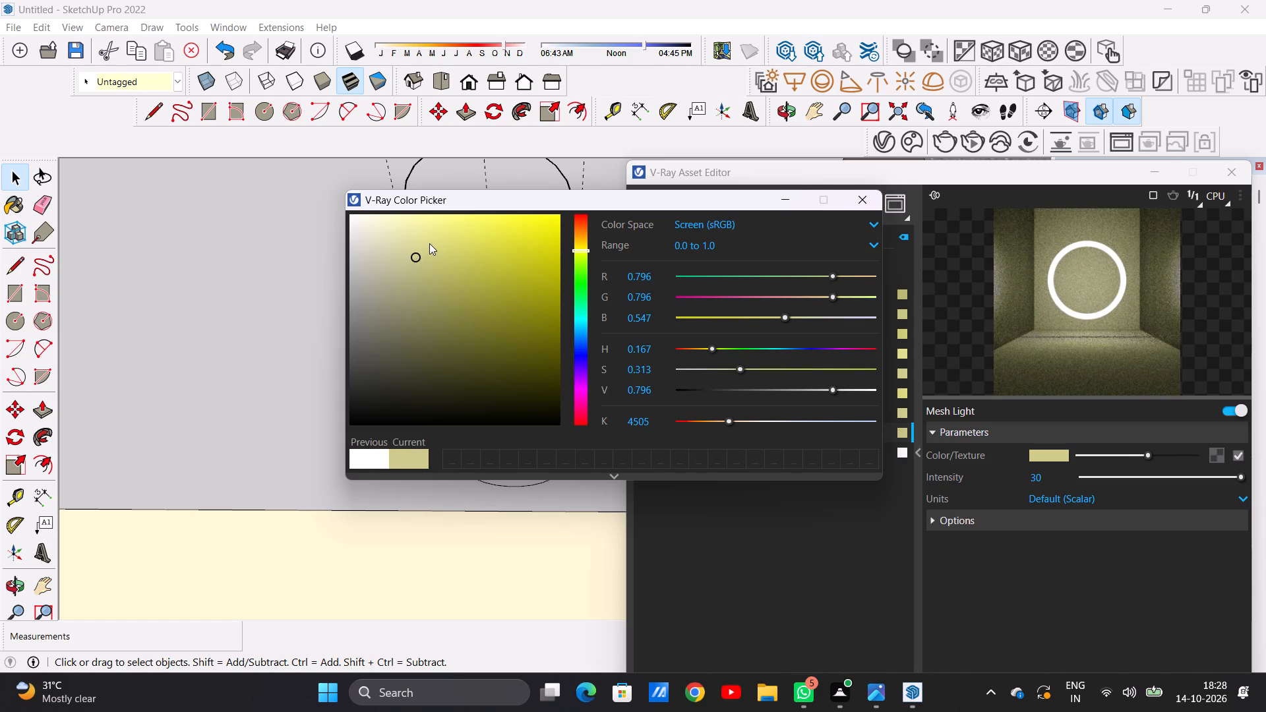
{"action": "left_click", "coordinate": [429, 243]}
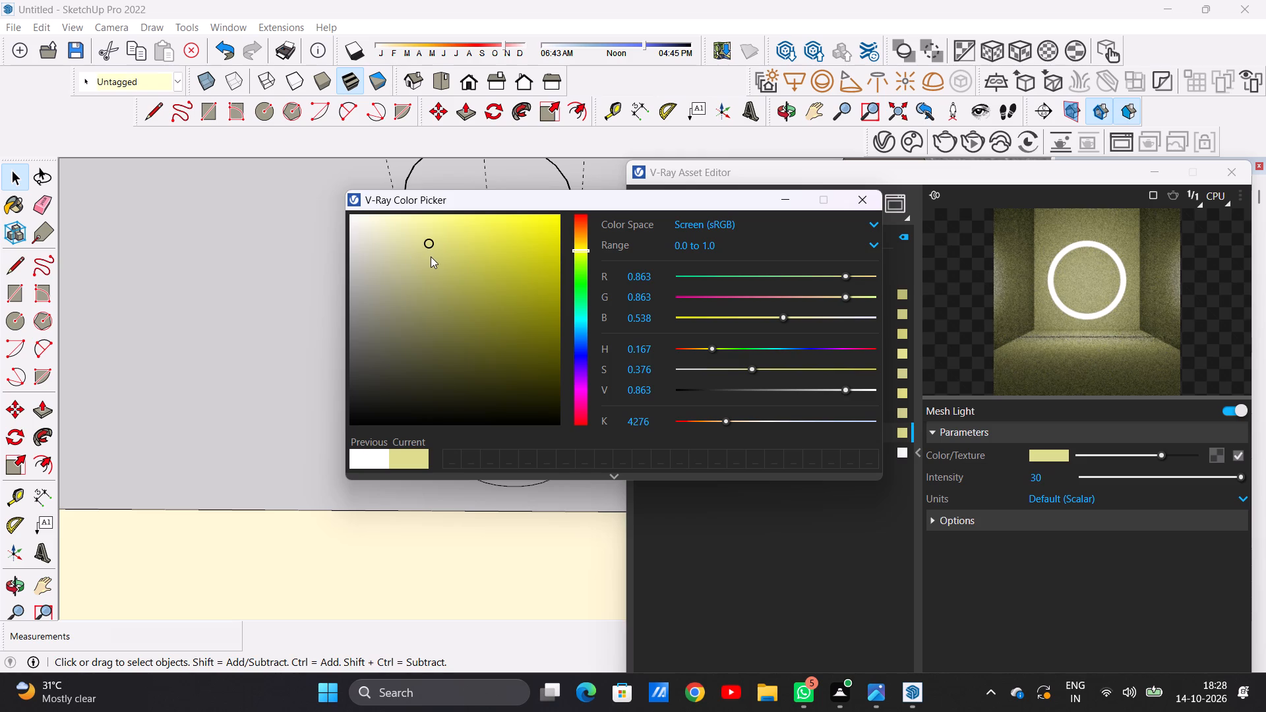
{"action": "left_click", "coordinate": [426, 254]}
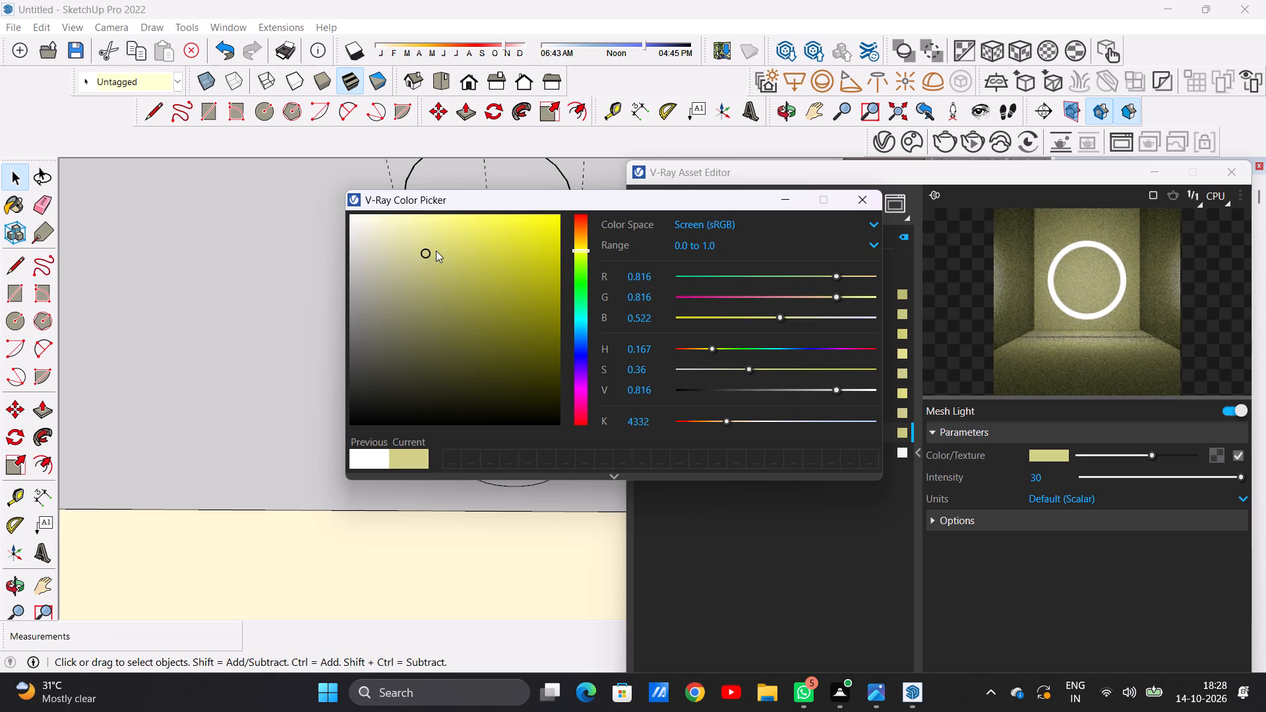
{"action": "left_click", "coordinate": [429, 256]}
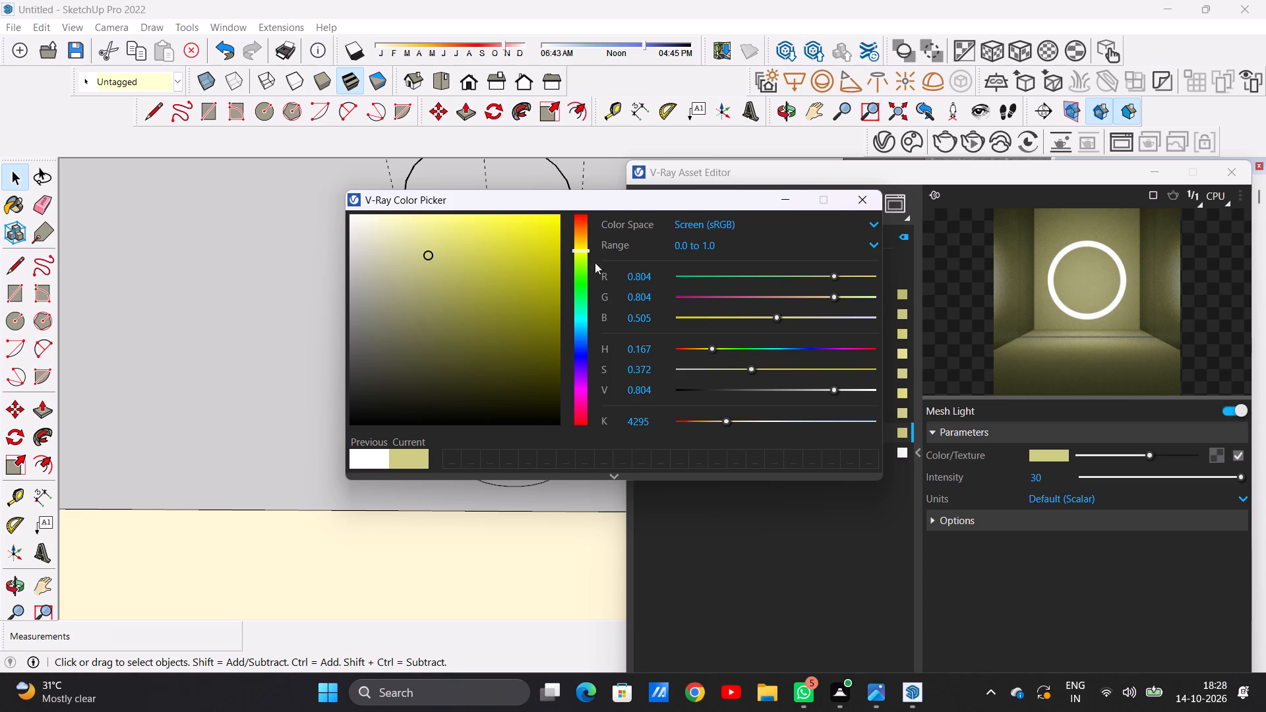
{"action": "left_click", "coordinate": [857, 197]}
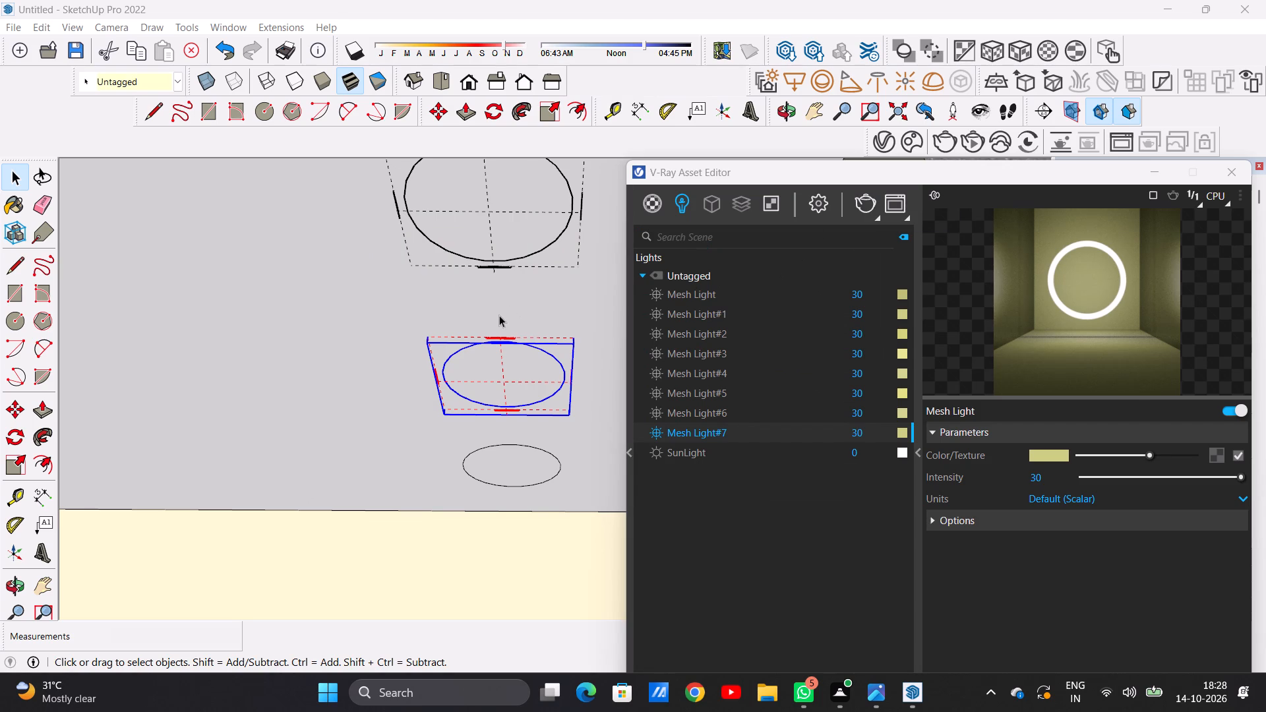
Group the rearmost circle of the right row on the recess's ceiling and convert it to a V-Ray mesh light.
{"action": "scroll", "coordinate": [499, 315], "scroll_direction": "down", "scroll_amount": 10, "text": "ctrl"}
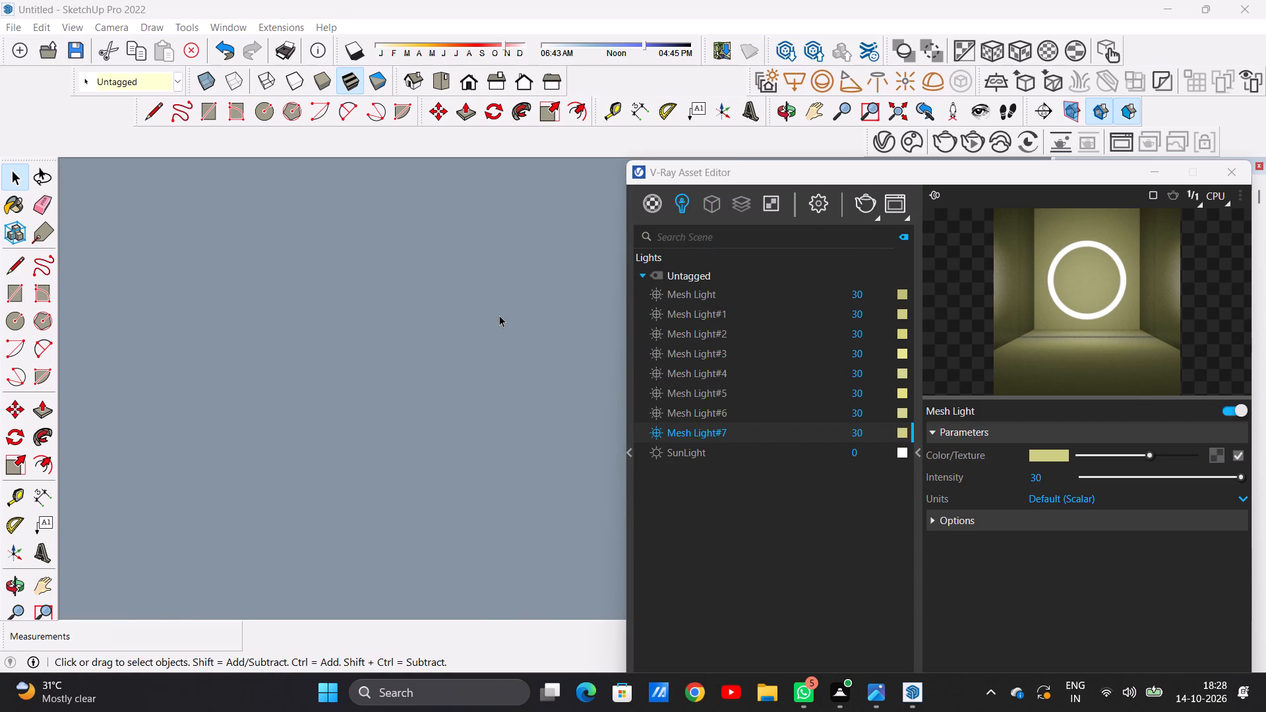
{"action": "left_click", "coordinate": [465, 81]}
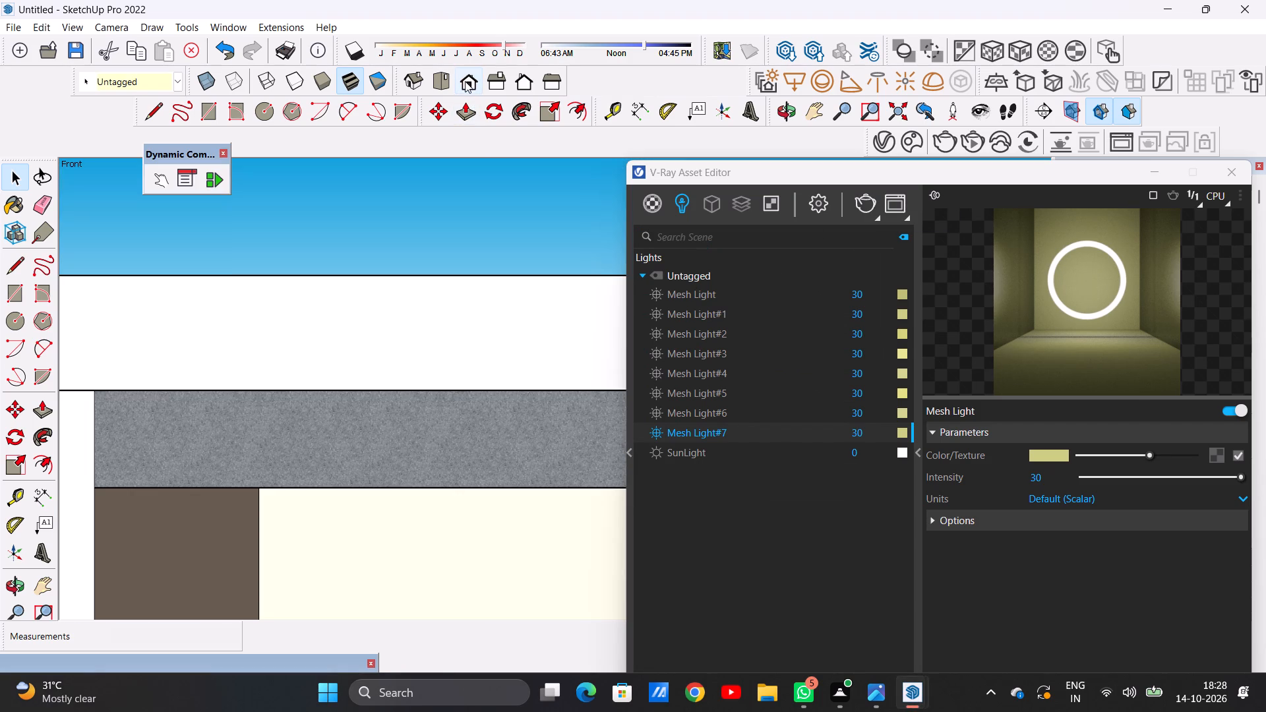
{"action": "scroll", "coordinate": [371, 396], "scroll_direction": "down", "scroll_amount": 3, "text": "ctrl"}
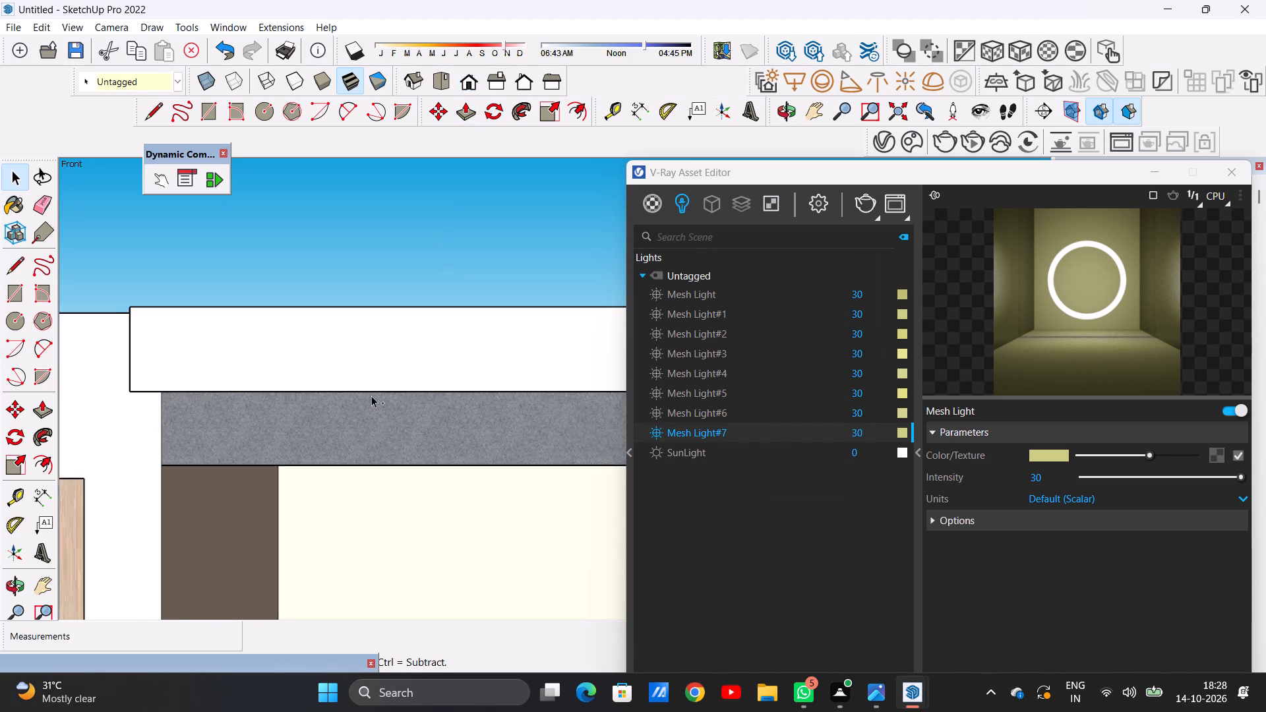
{"action": "scroll", "coordinate": [371, 396], "scroll_direction": "down", "scroll_amount": 1, "text": "ctrl"}
{"action": "scroll", "coordinate": [371, 396], "scroll_direction": "right", "scroll_amount": 1}
{"action": "scroll", "coordinate": [371, 396], "scroll_direction": "left", "scroll_amount": 1}
{"action": "scroll", "coordinate": [371, 396], "scroll_direction": "right", "scroll_amount": 1}
{"action": "scroll", "coordinate": [371, 396], "scroll_direction": "down", "scroll_amount": 5, "text": "ctrl"}
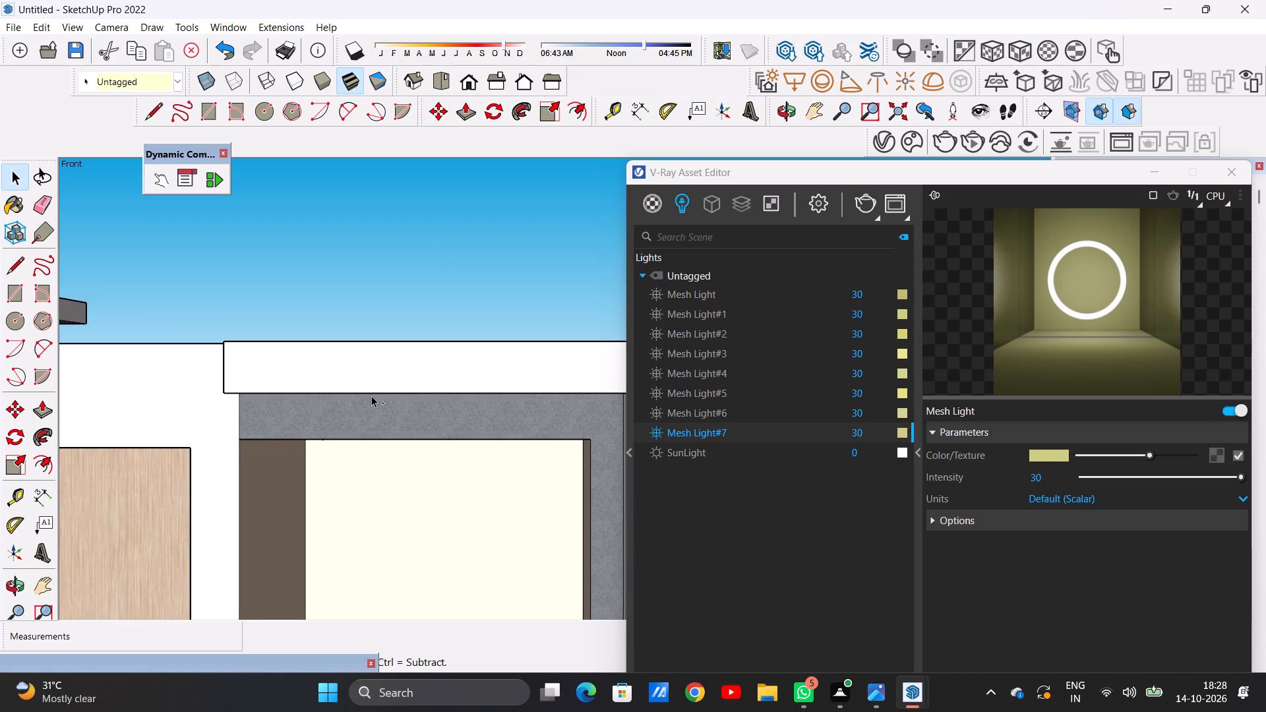
{"action": "scroll", "coordinate": [371, 396], "scroll_direction": "down", "scroll_amount": 2, "text": "ctrl"}
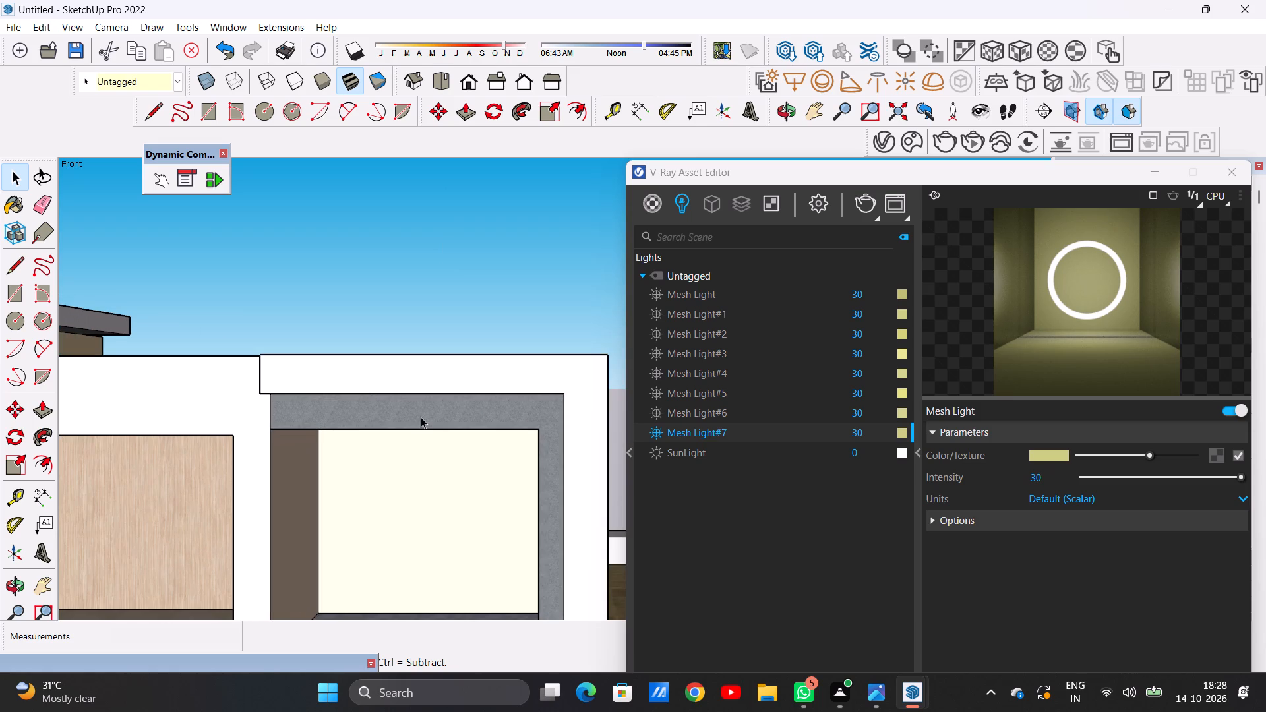
{"action": "scroll", "coordinate": [425, 386], "scroll_direction": "down", "scroll_amount": 4}
{"action": "scroll", "coordinate": [417, 427], "scroll_direction": "up", "scroll_amount": 5}
{"action": "middle_click_drag", "start_coordinate": [427, 440], "coordinate": [427, 425]}
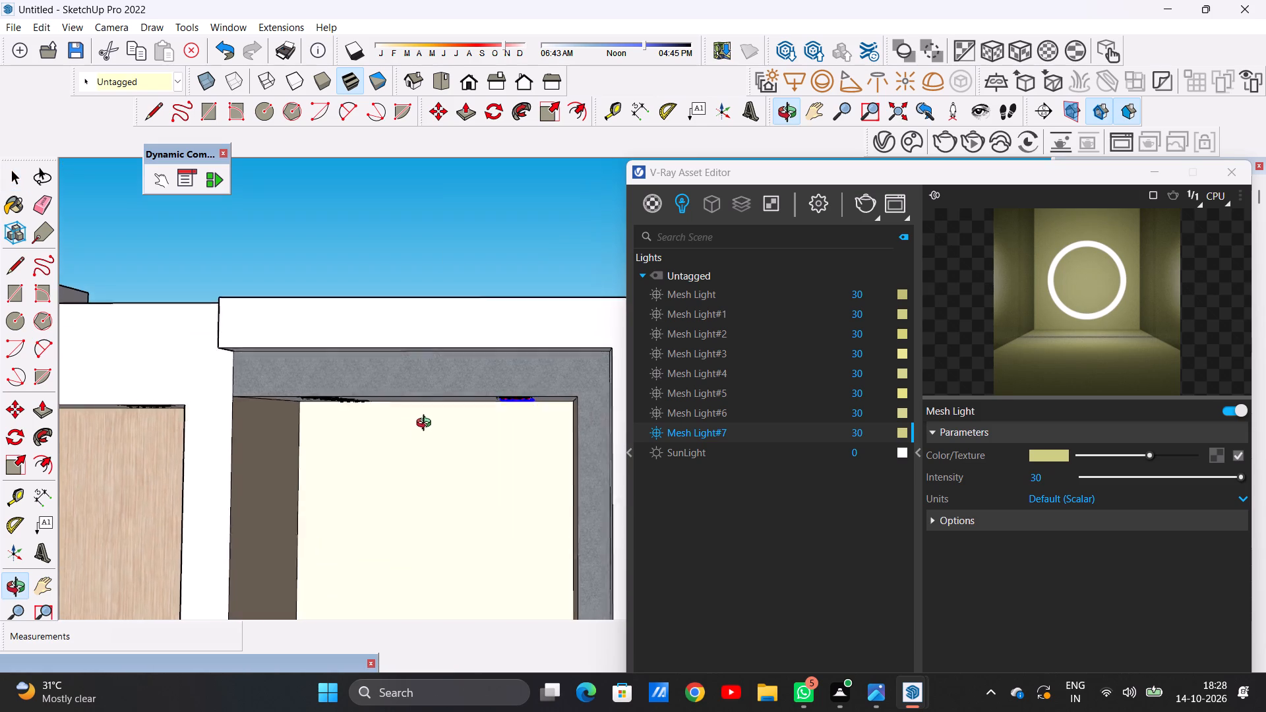
{"action": "middle_click_drag", "start_coordinate": [427, 425], "coordinate": [433, 374]}
{"action": "scroll", "coordinate": [433, 376], "scroll_direction": "up", "scroll_amount": 1}
{"action": "scroll", "coordinate": [532, 391], "scroll_direction": "up", "scroll_amount": 5}
{"action": "middle_click_drag", "start_coordinate": [530, 433], "coordinate": [530, 376]}
{"action": "scroll", "coordinate": [530, 396], "scroll_direction": "up", "scroll_amount": 5}
{"action": "double_click", "coordinate": [530, 396]}
{"action": "right_click", "coordinate": [530, 396]}
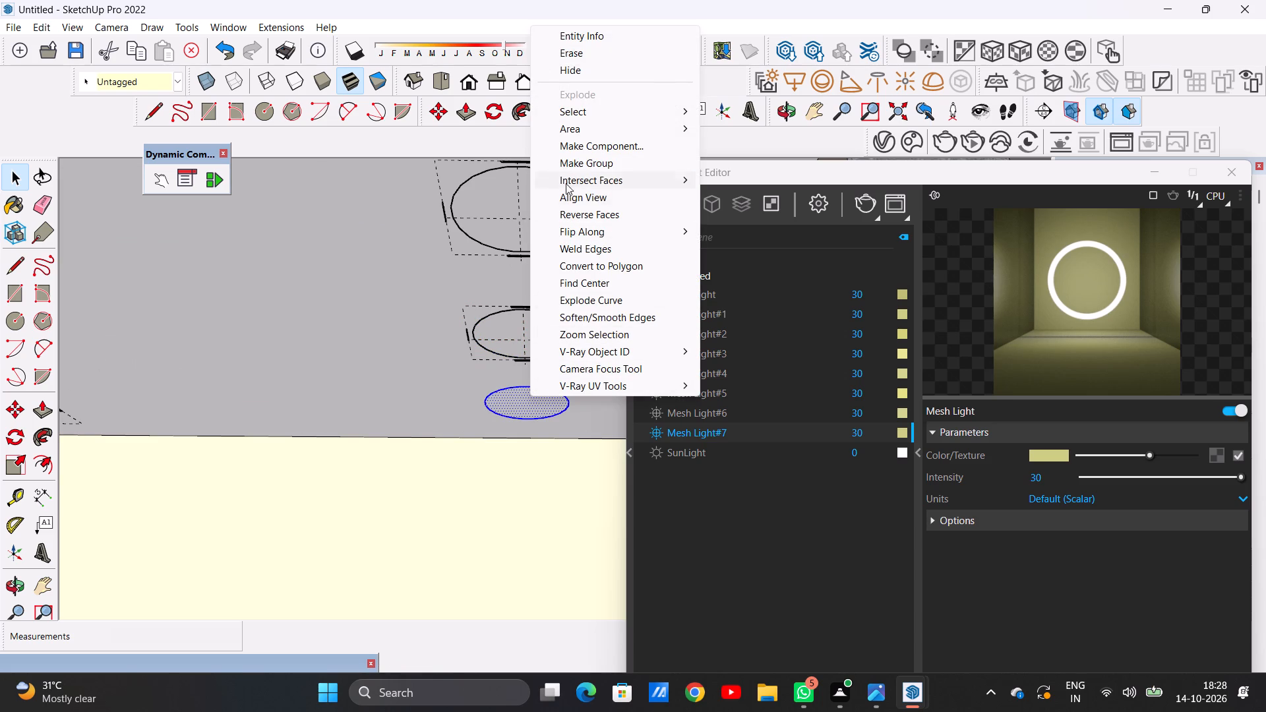
{"action": "left_click", "coordinate": [582, 160]}
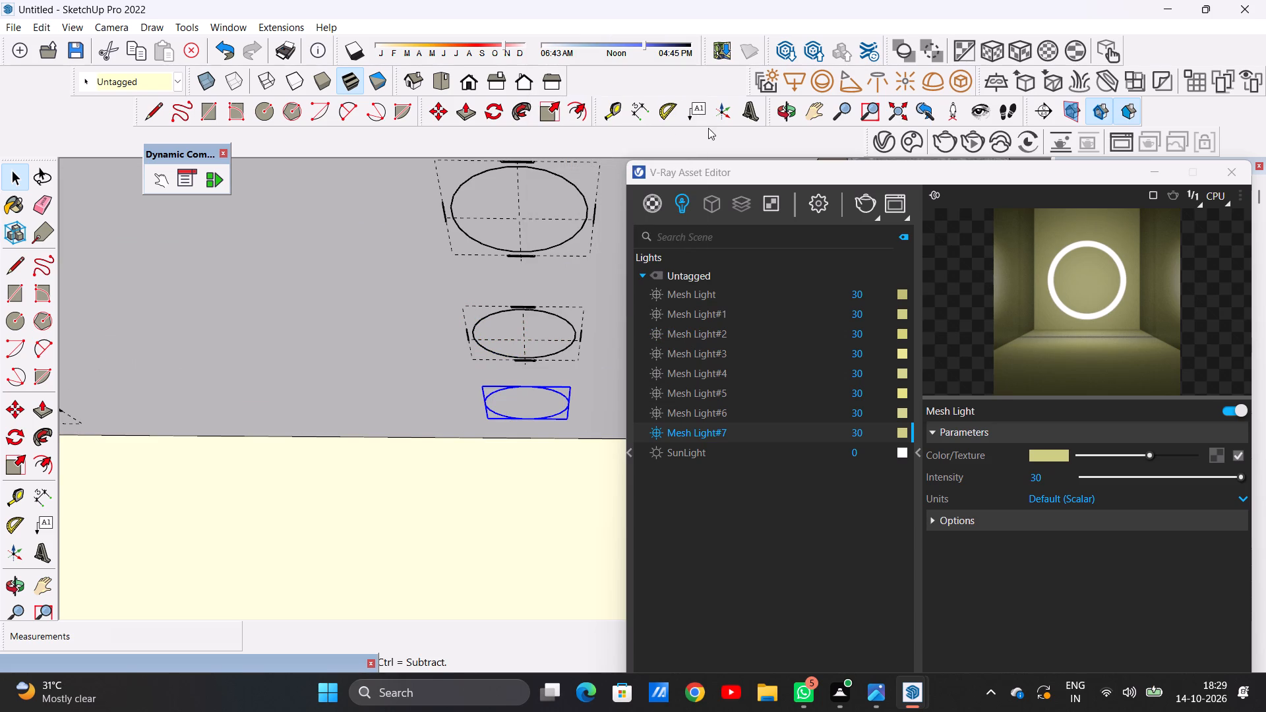
{"action": "left_click", "coordinate": [954, 89]}
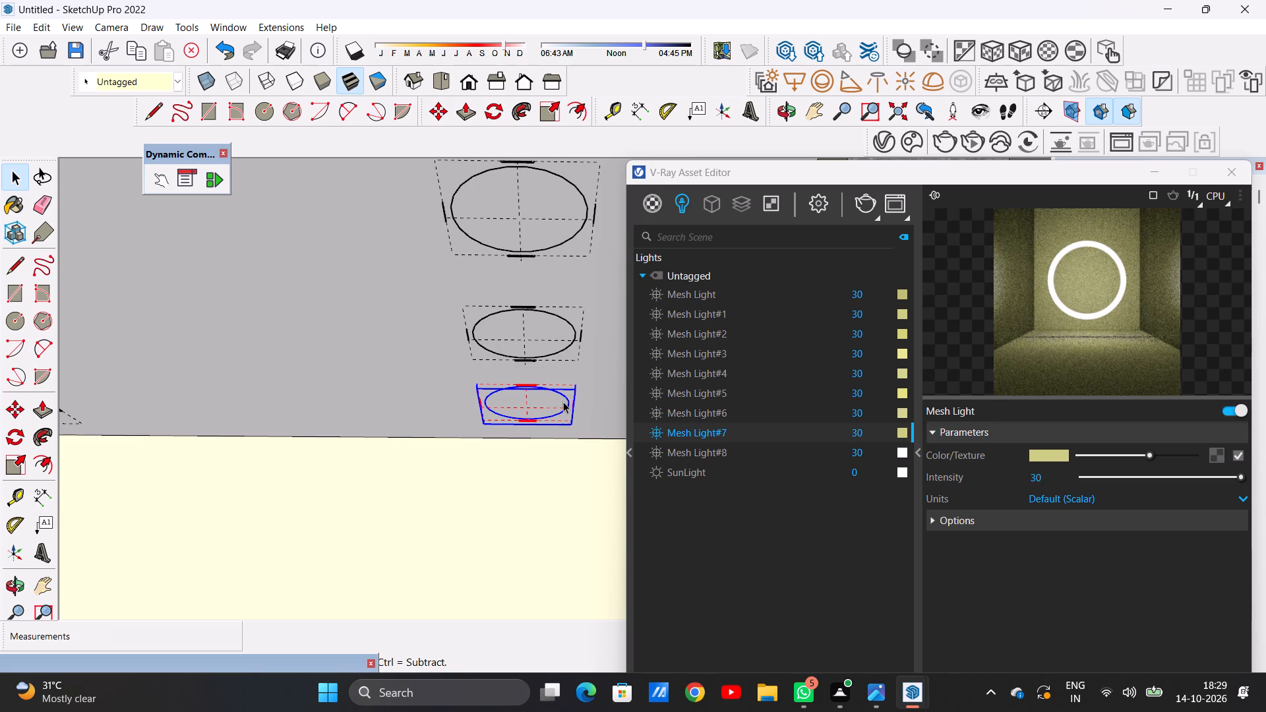
Give the rearmost mesh light a muted yellow colour with red and green at 0.784 and blue at 0.483, and close the colour picker.
{"action": "left_click", "coordinate": [902, 452]}
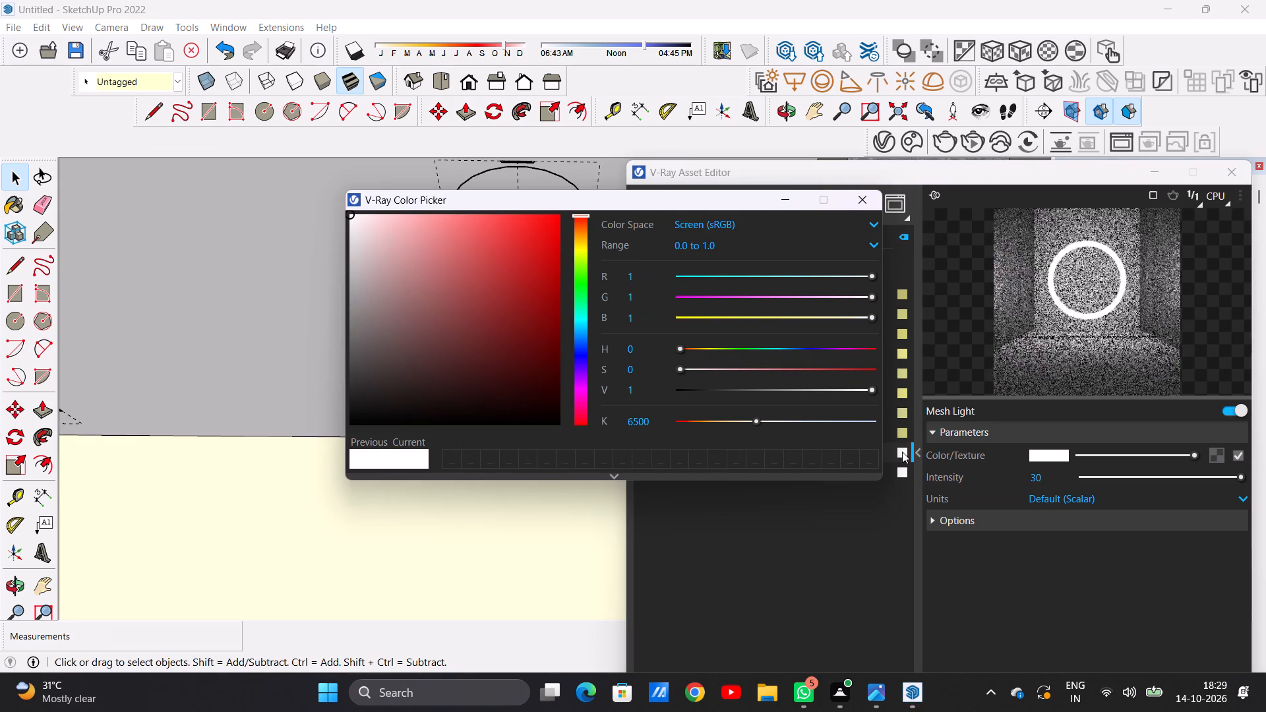
{"action": "left_click", "coordinate": [762, 318]}
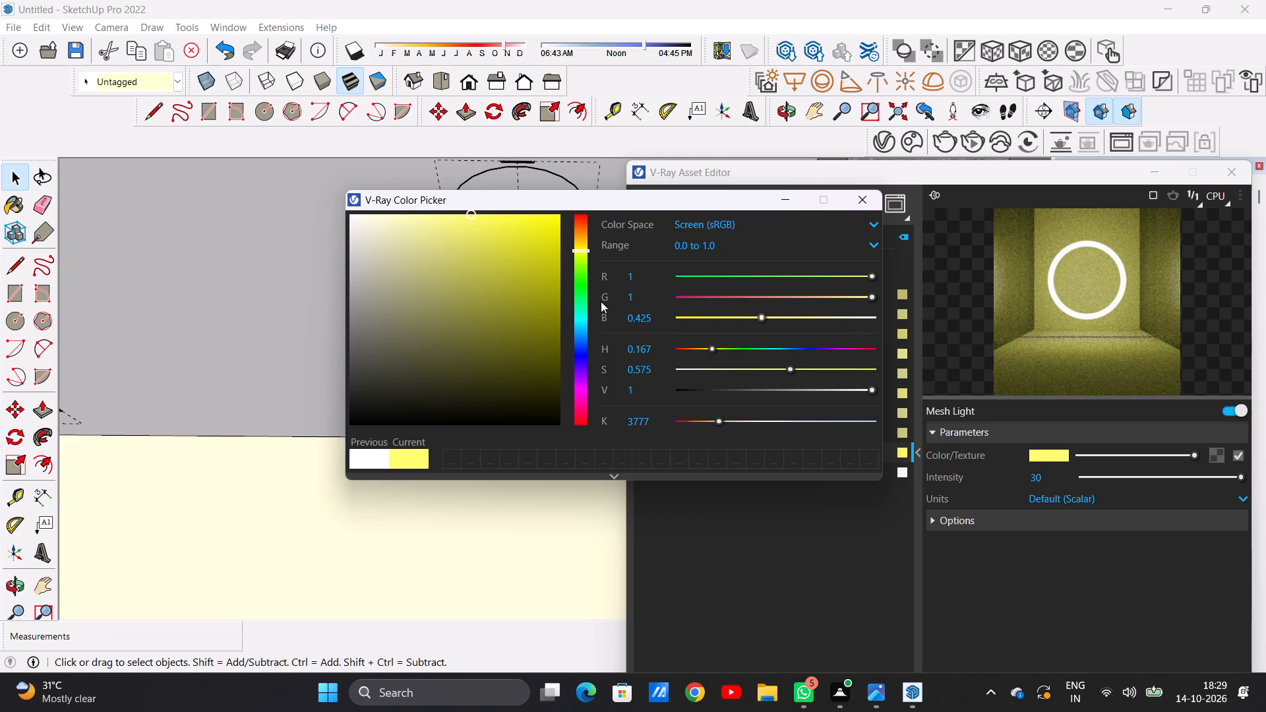
{"action": "left_click", "coordinate": [409, 241]}
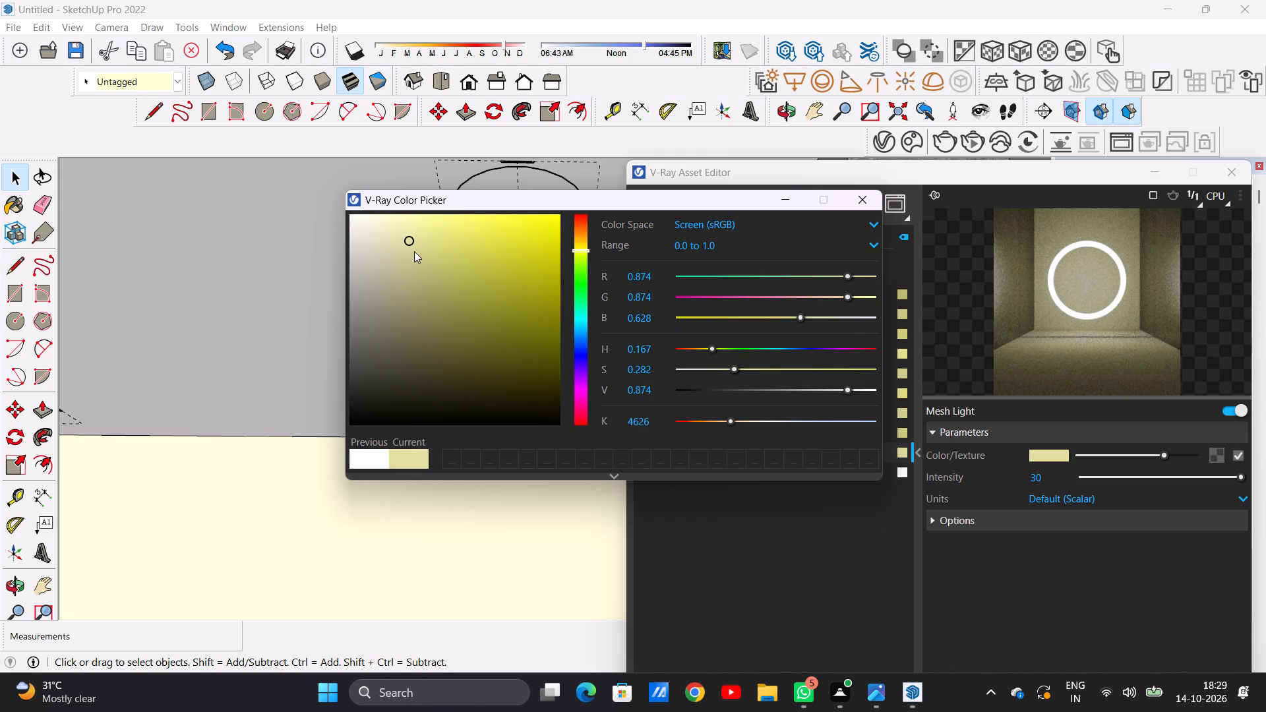
{"action": "left_click", "coordinate": [414, 251]}
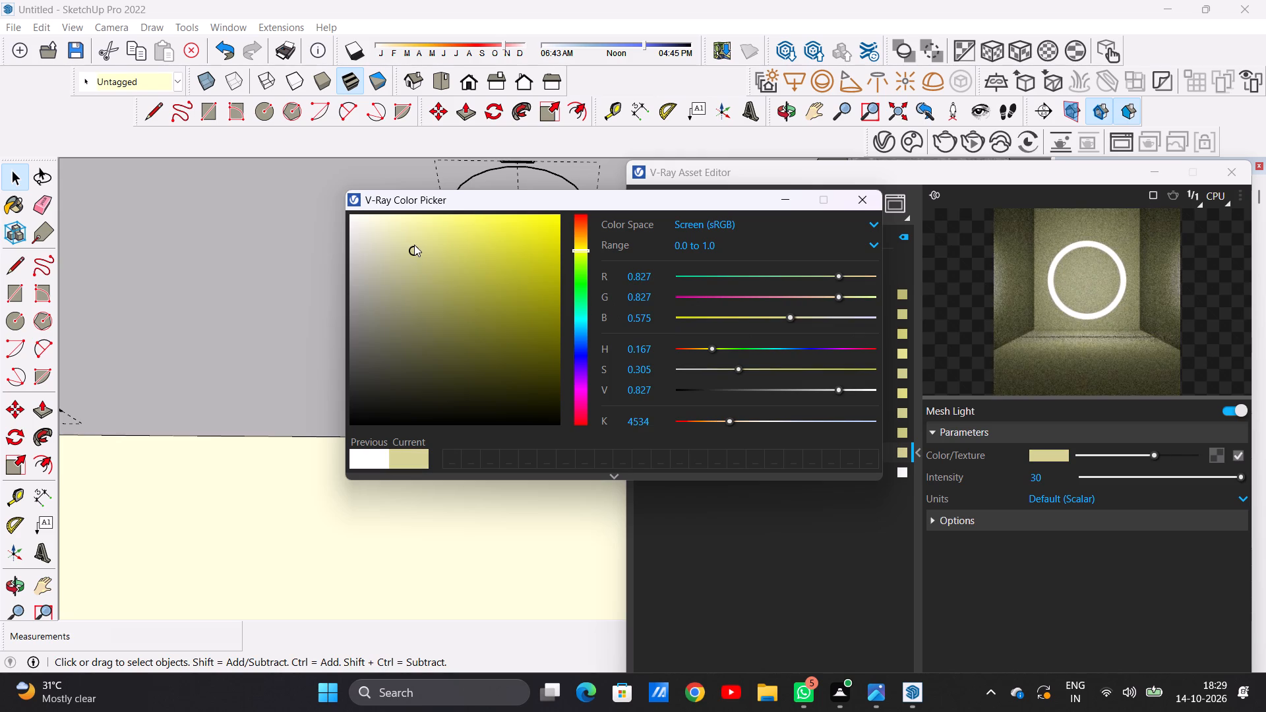
{"action": "left_click", "coordinate": [419, 240]}
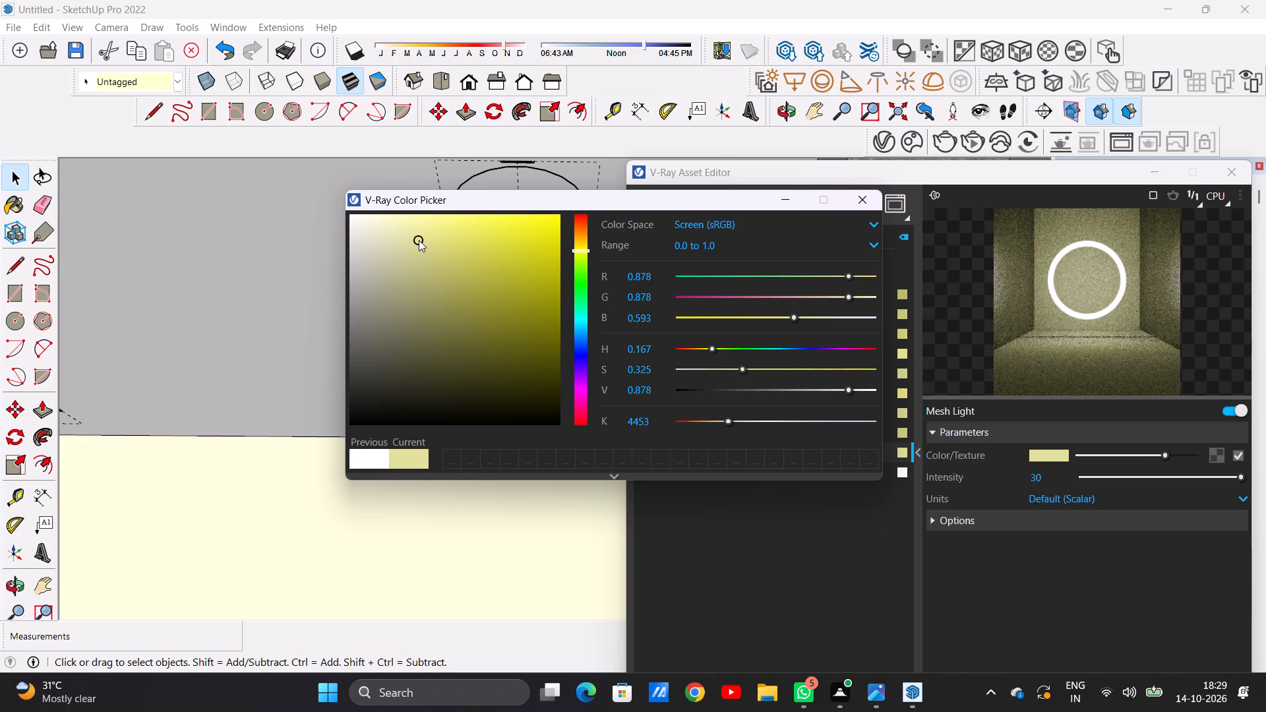
{"action": "left_click", "coordinate": [421, 249]}
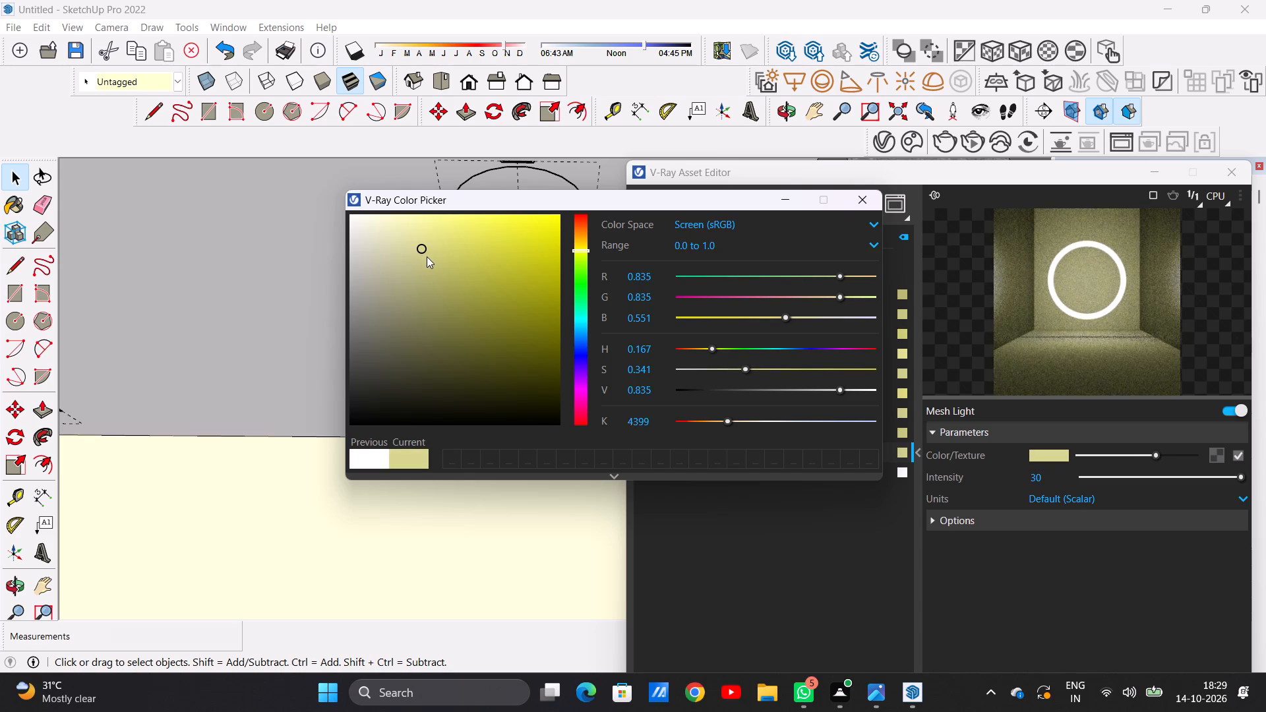
{"action": "left_click", "coordinate": [427, 256]}
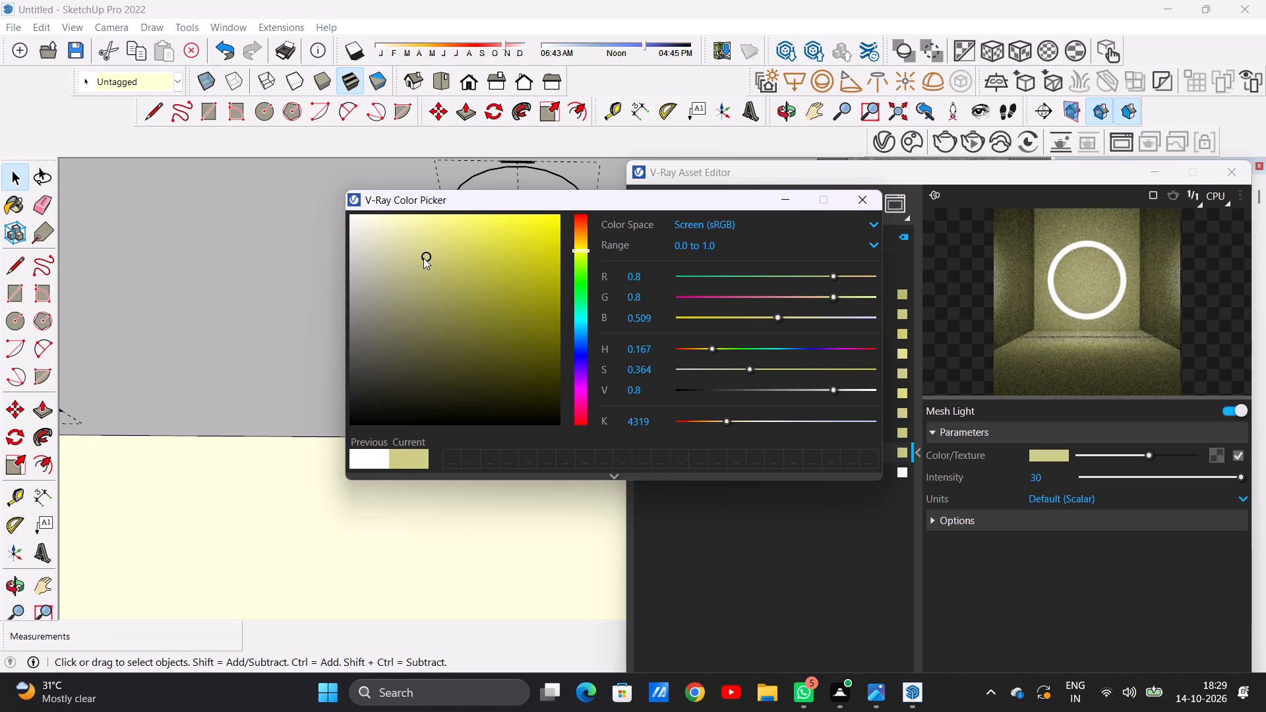
{"action": "left_click", "coordinate": [420, 262]}
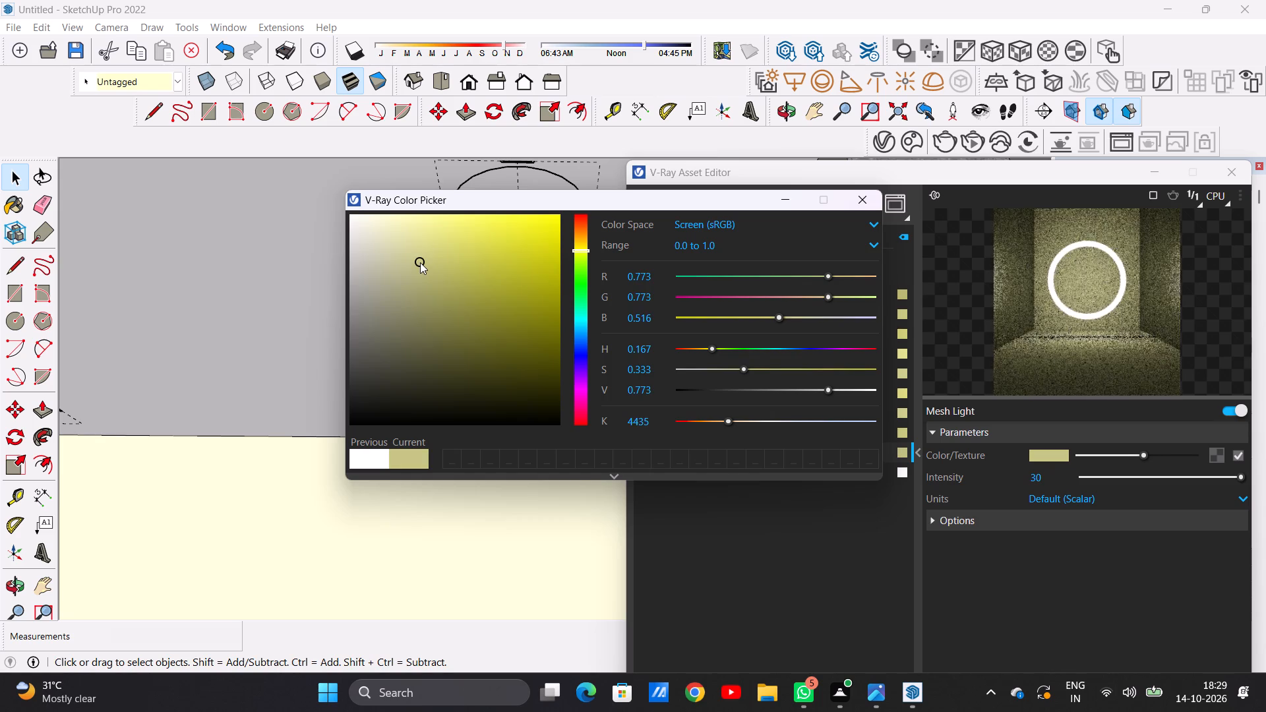
{"action": "left_click", "coordinate": [434, 253]}
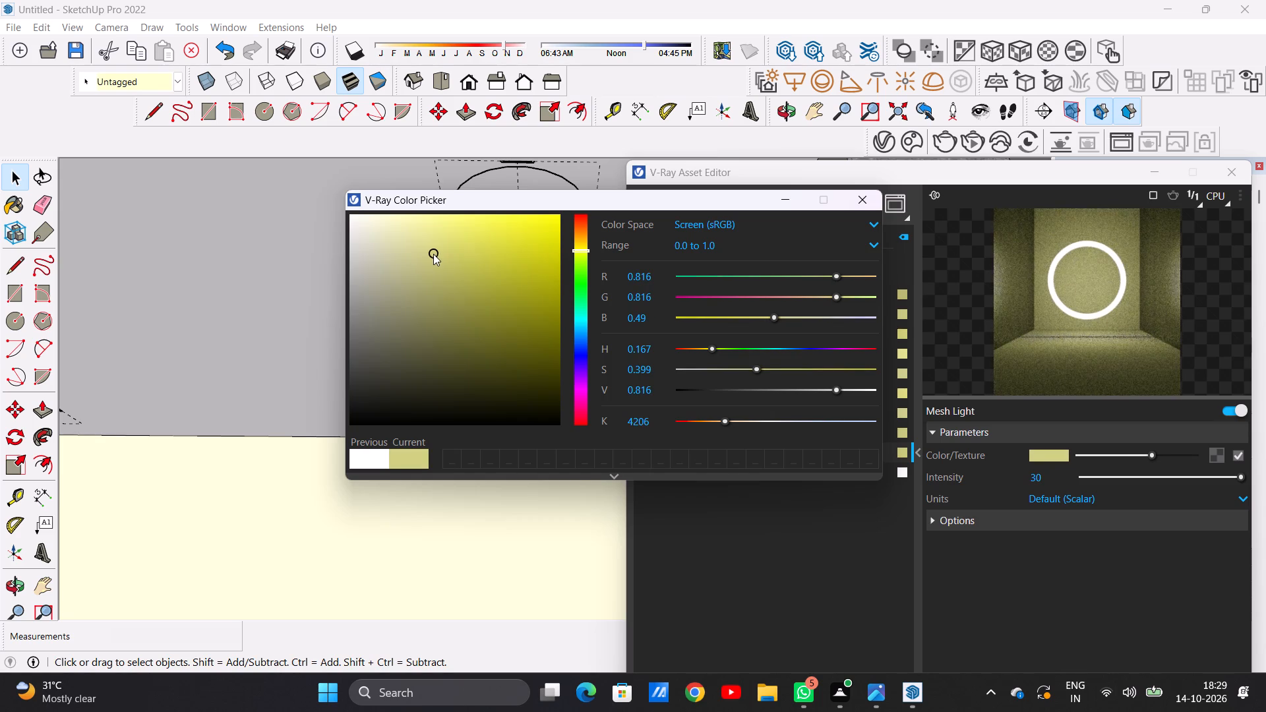
{"action": "left_click", "coordinate": [427, 258]}
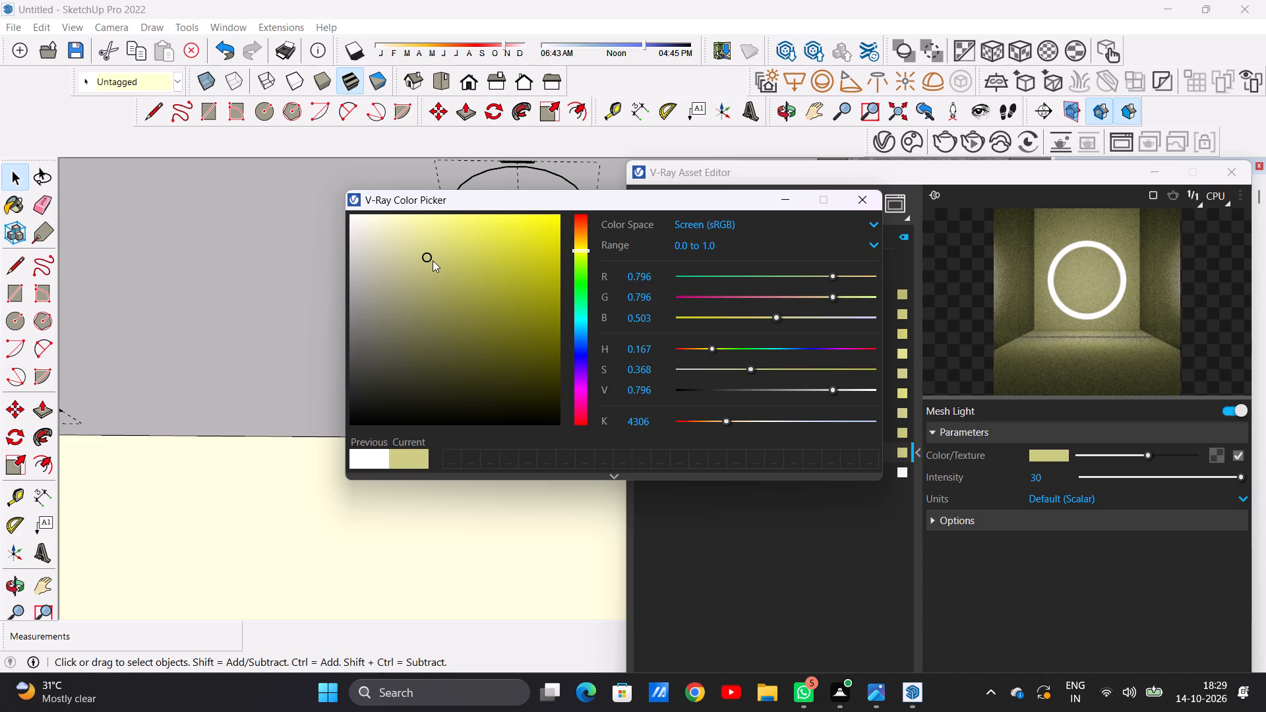
{"action": "left_click", "coordinate": [431, 260]}
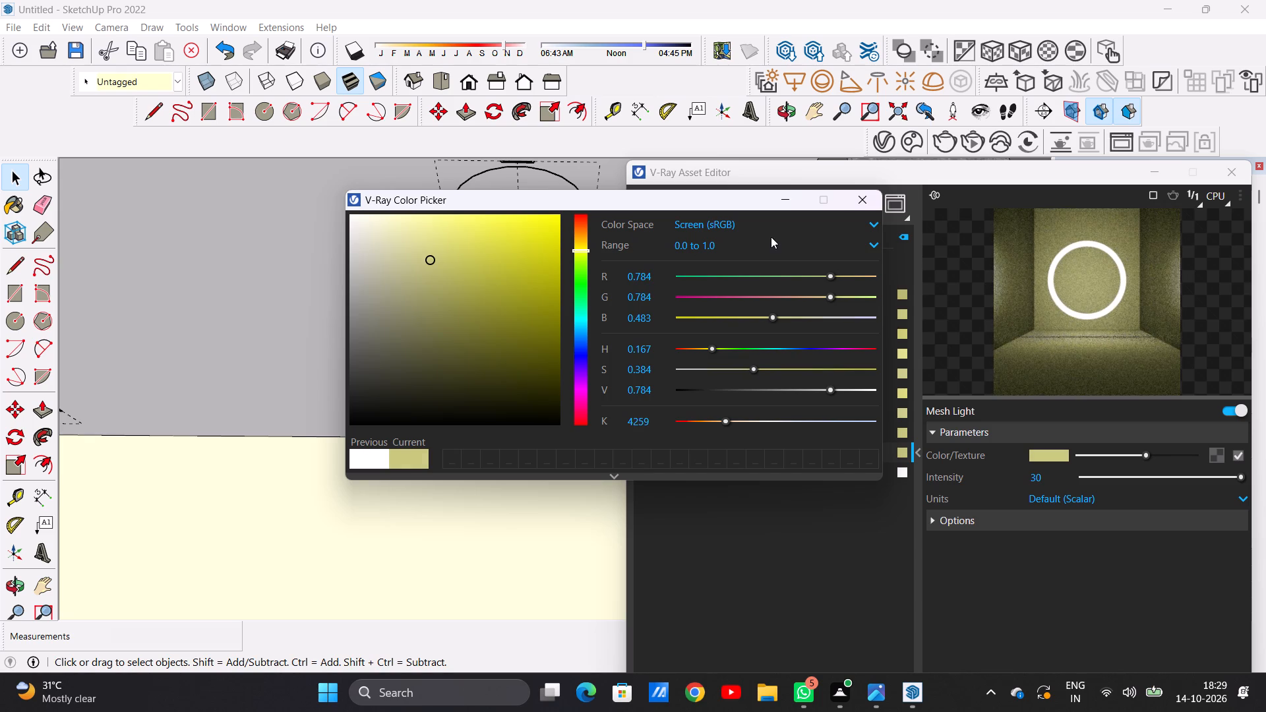
{"action": "left_click", "coordinate": [869, 196]}
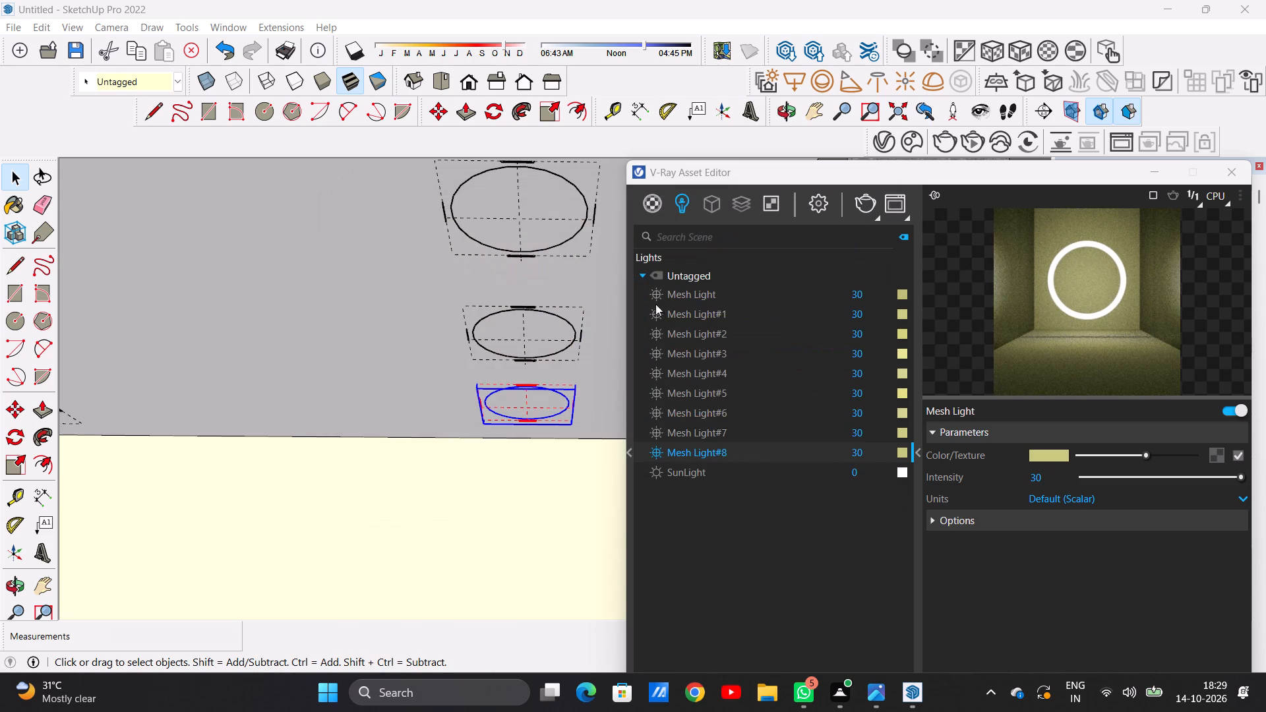
Start a test render showing both rows of ceiling lights in the recess.
{"action": "scroll", "coordinate": [564, 374], "scroll_direction": "down", "scroll_amount": 6, "text": "ctrl"}
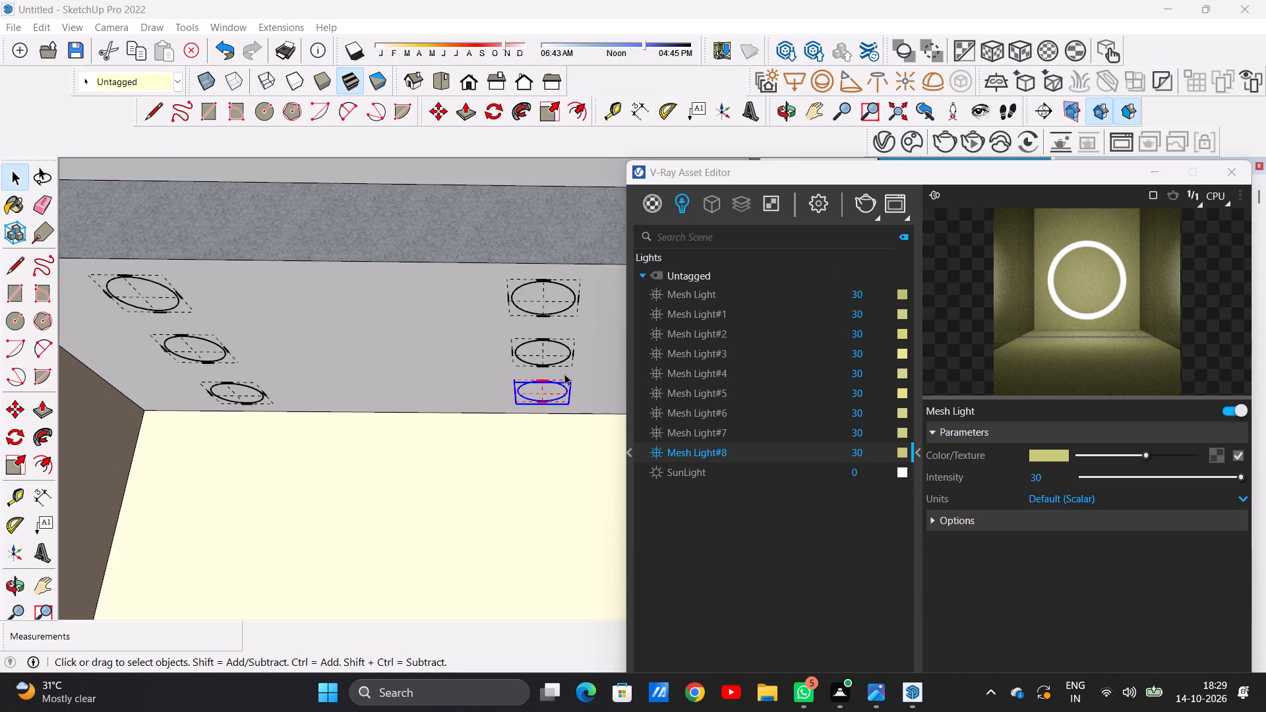
{"action": "scroll", "coordinate": [564, 374], "scroll_direction": "down", "scroll_amount": 1, "text": "ctrl"}
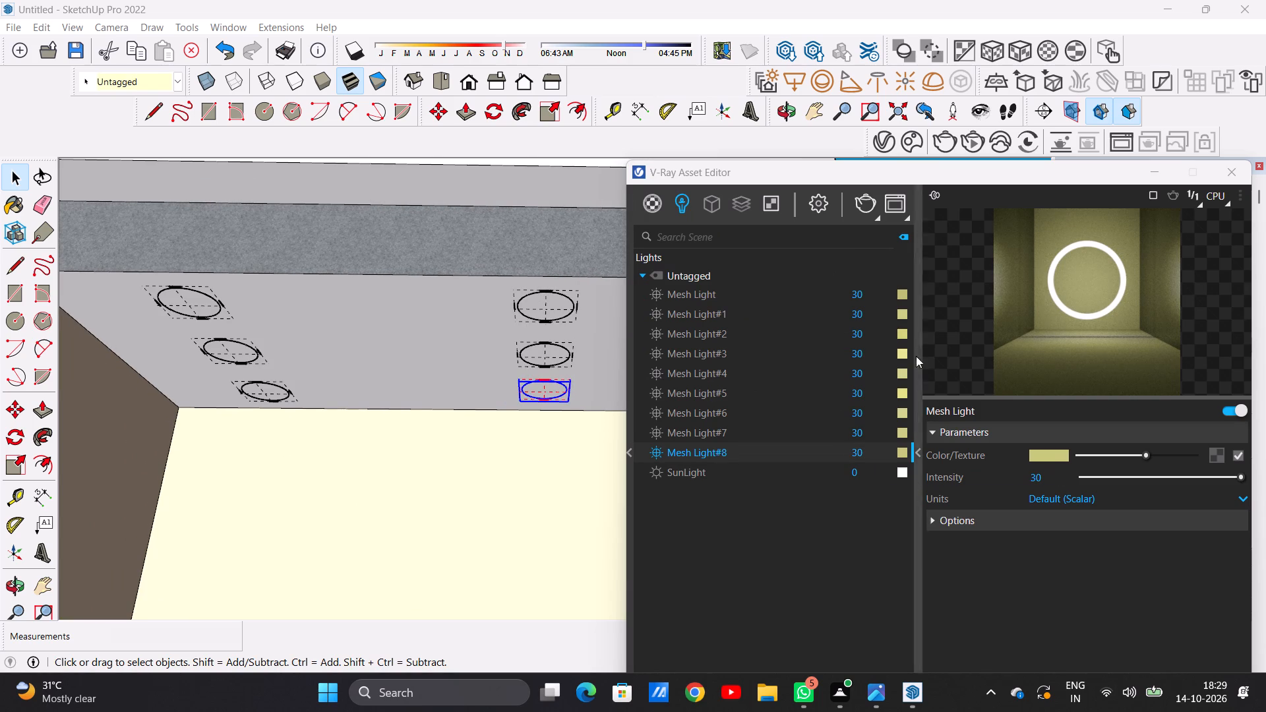
{"action": "left_click", "coordinate": [859, 209]}
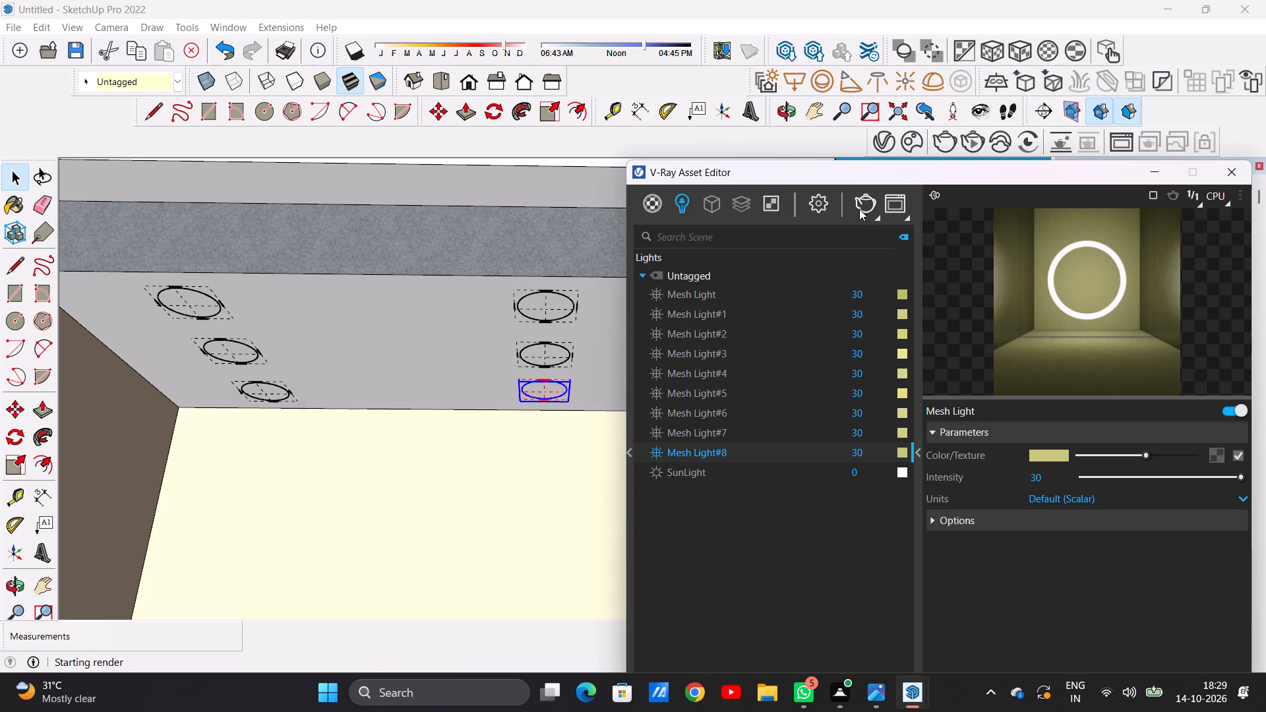
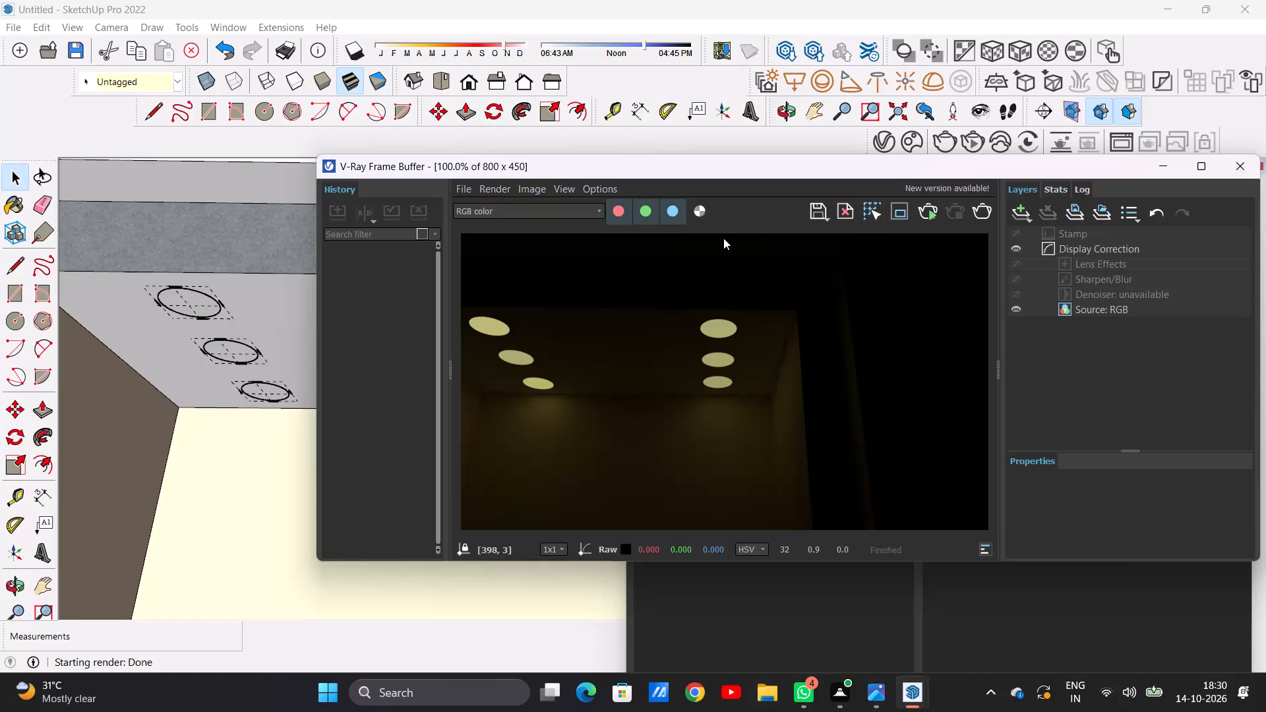
Run a test render with the wood-backed recess and the adjoining six-light recess framed together, and close the frame buffer.
{"action": "left_click", "coordinate": [1234, 159]}
{"action": "scroll", "coordinate": [512, 326], "scroll_direction": "down", "scroll_amount": 5}
{"action": "scroll", "coordinate": [554, 349], "scroll_direction": "up", "scroll_amount": 2}
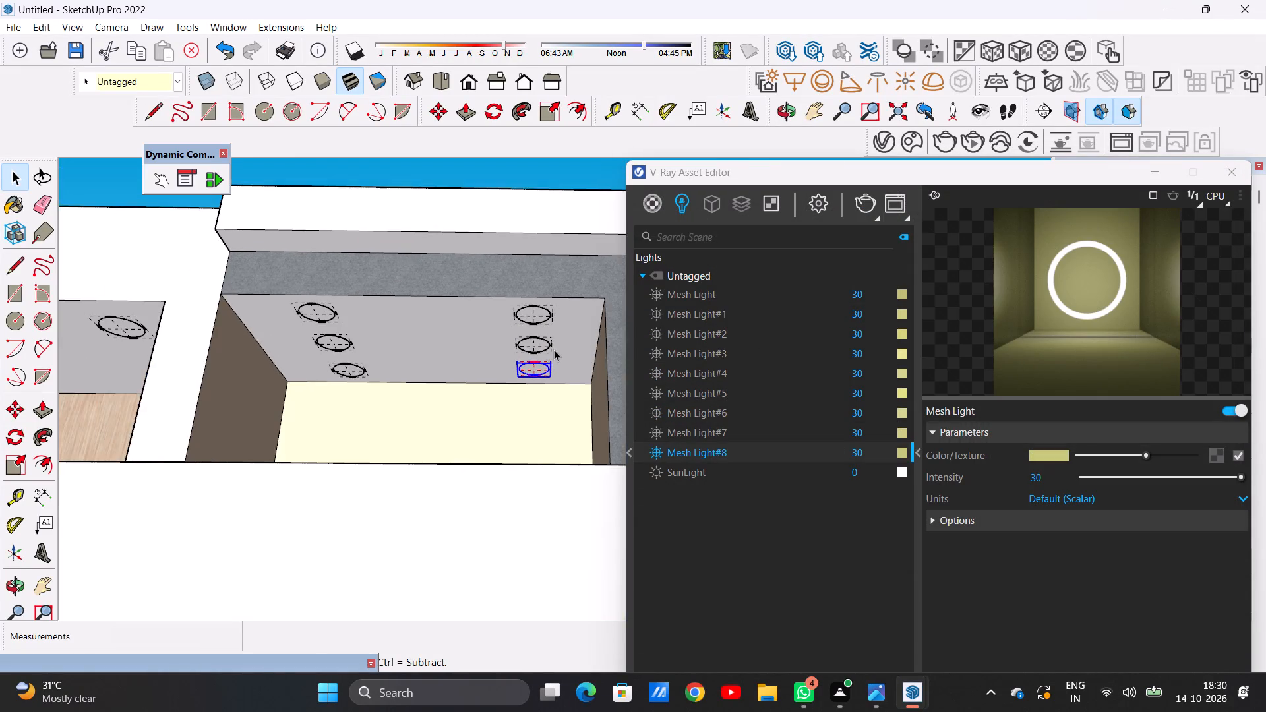
{"action": "scroll", "coordinate": [554, 349], "scroll_direction": "up", "scroll_amount": 2}
{"action": "scroll", "coordinate": [557, 347], "scroll_direction": "down", "scroll_amount": 14}
{"action": "scroll", "coordinate": [470, 323], "scroll_direction": "up", "scroll_amount": 3}
{"action": "middle_click_drag", "start_coordinate": [473, 320], "coordinate": [461, 395]}
{"action": "scroll", "coordinate": [448, 332], "scroll_direction": "down", "scroll_amount": 9}
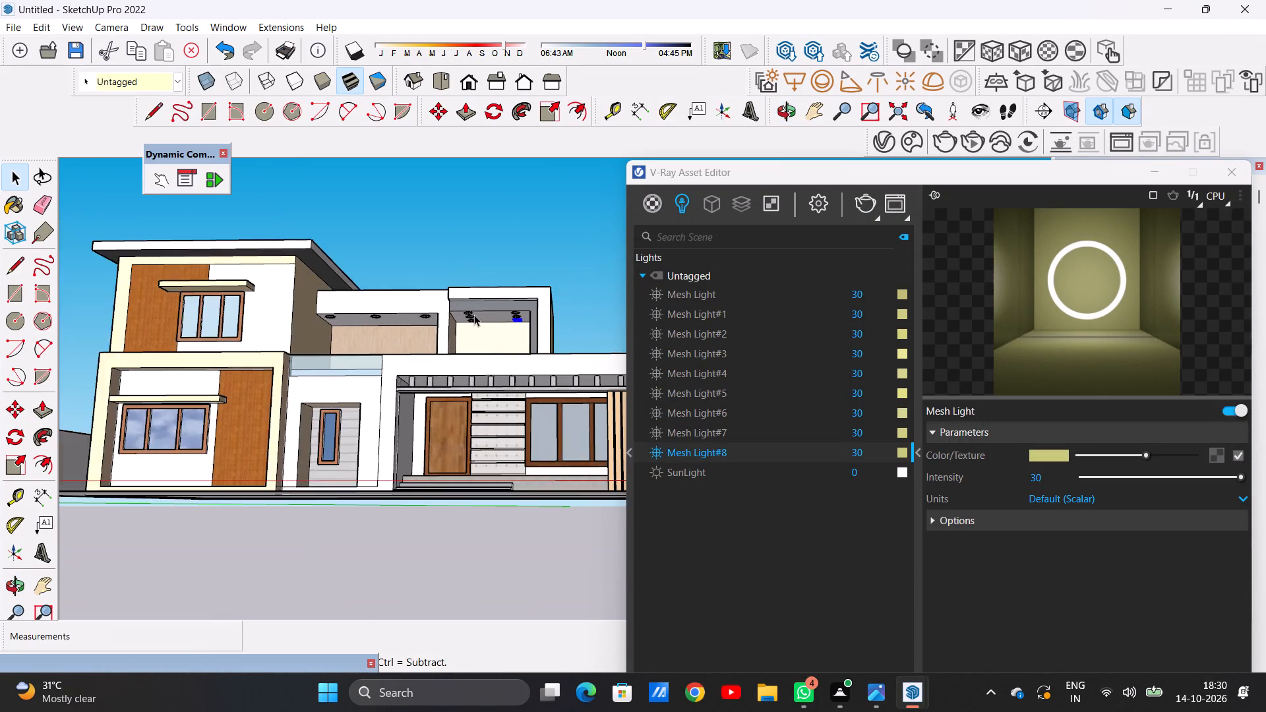
{"action": "scroll", "coordinate": [474, 314], "scroll_direction": "up", "scroll_amount": 9}
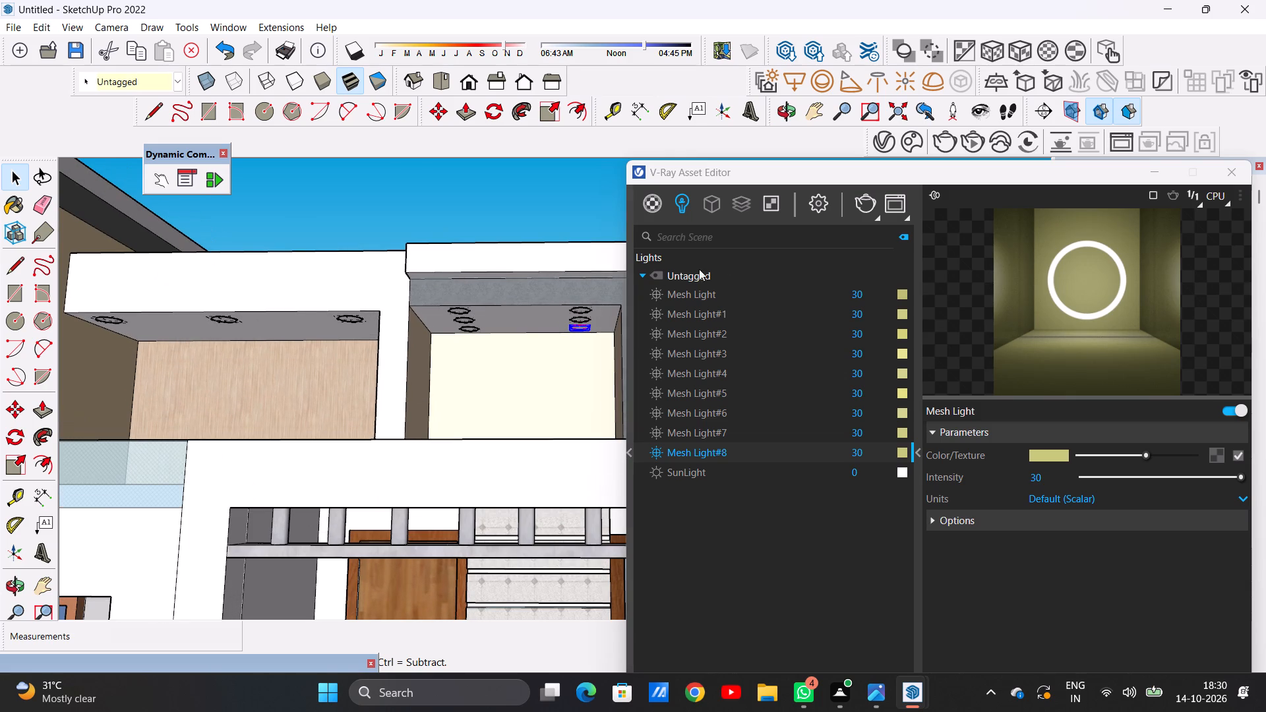
{"action": "left_click", "coordinate": [865, 204]}
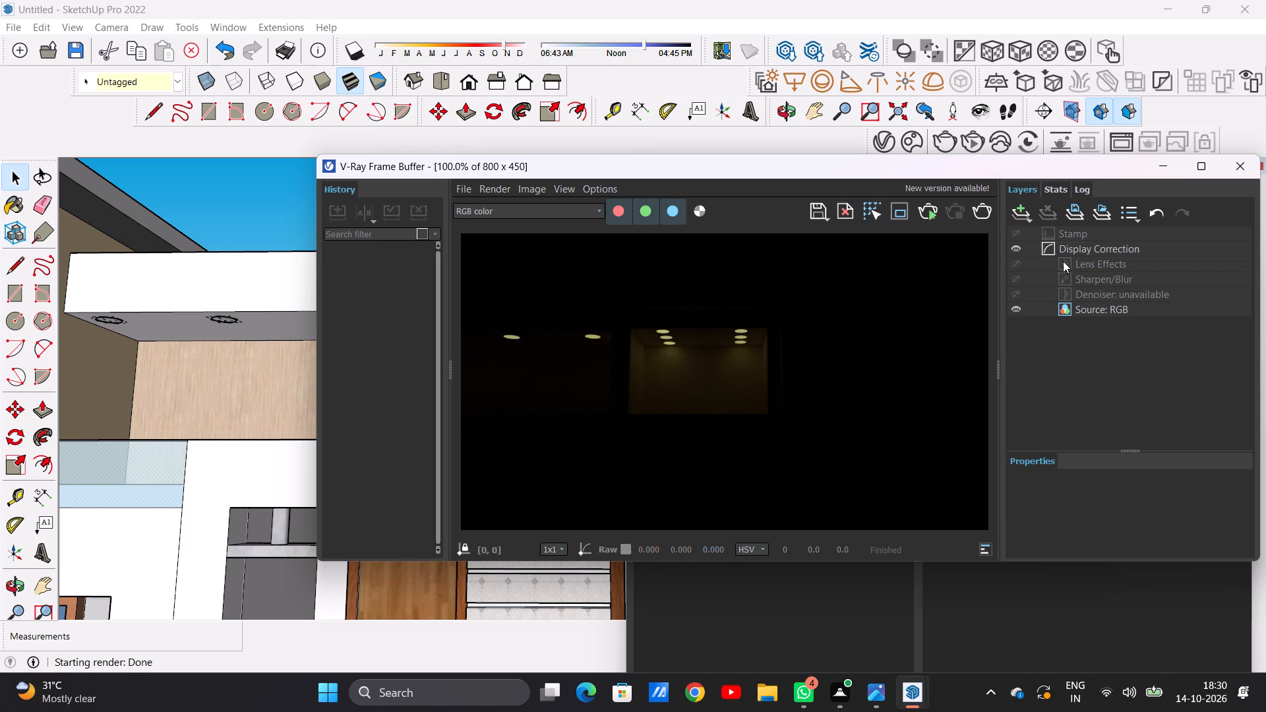
{"action": "left_click", "coordinate": [1249, 165]}
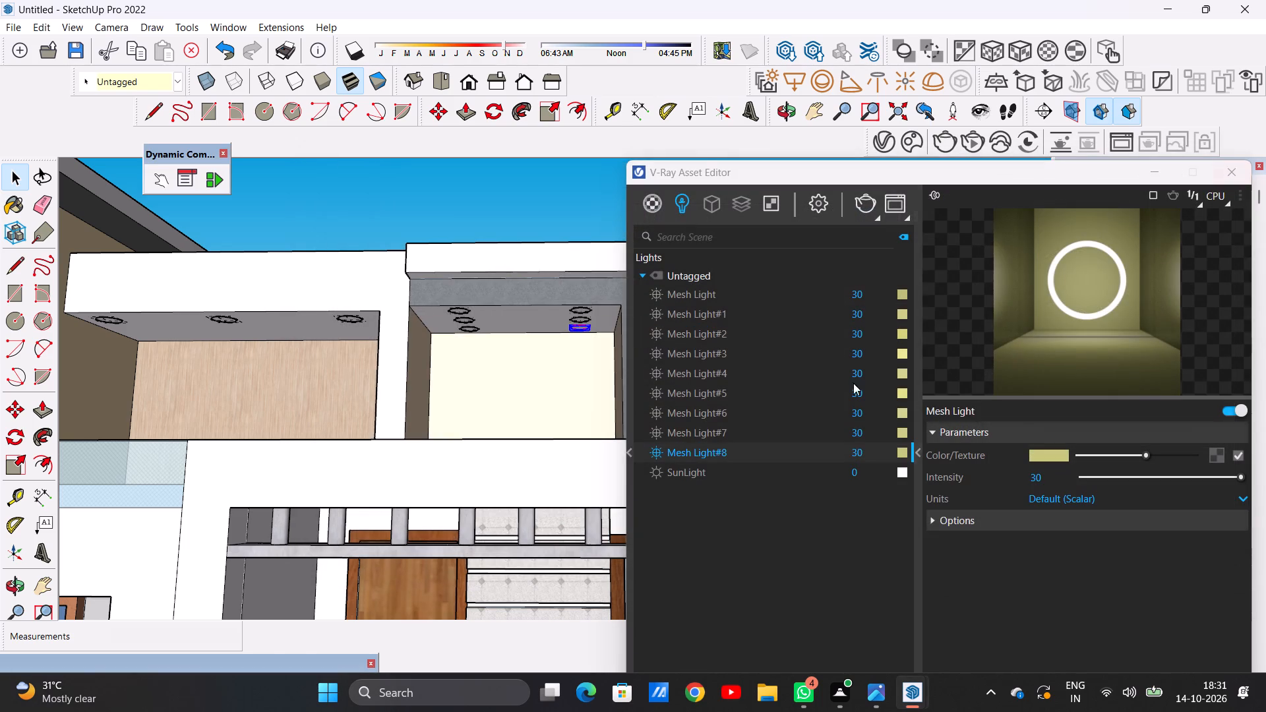
Recolour the leftmost light over the wood-backed wall, Mesh Light, with red and green at 0.792 and blue at 0.464.
{"action": "scroll", "coordinate": [600, 328], "scroll_direction": "down", "scroll_amount": 4}
{"action": "scroll", "coordinate": [287, 326], "scroll_direction": "up", "scroll_amount": 7}
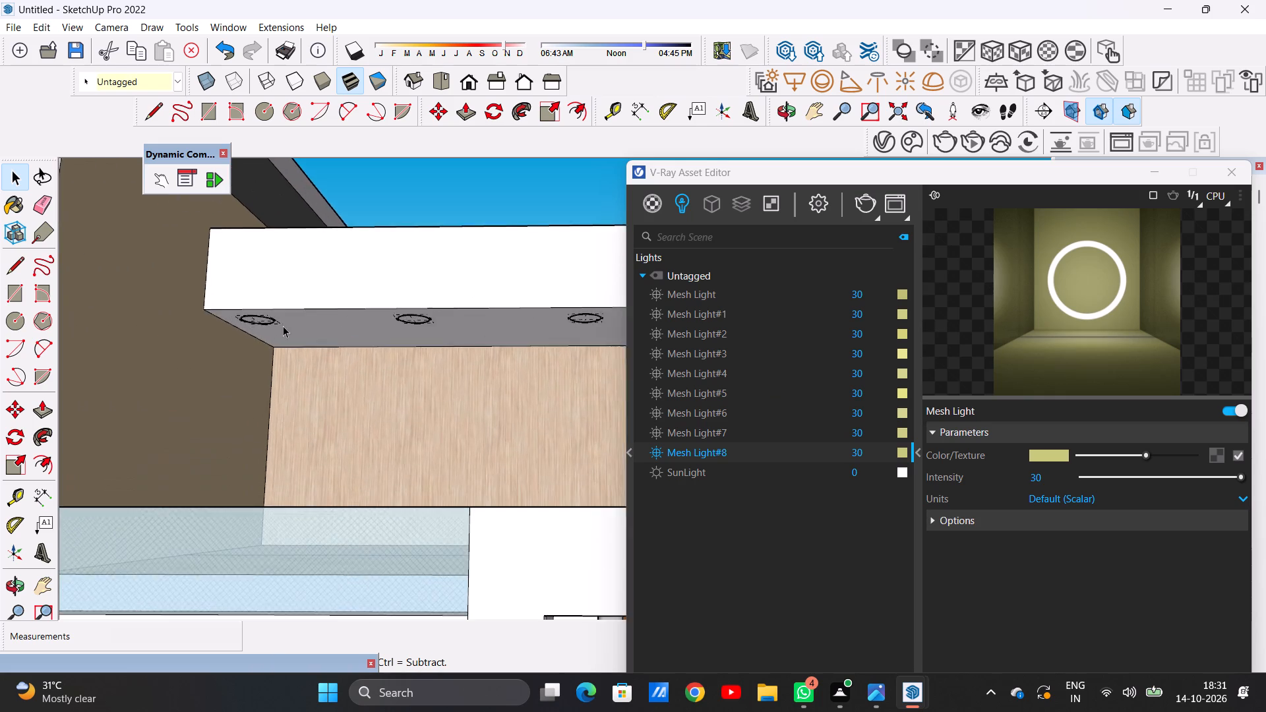
{"action": "scroll", "coordinate": [281, 326], "scroll_direction": "down", "scroll_amount": 1}
{"action": "scroll", "coordinate": [281, 326], "scroll_direction": "up", "scroll_amount": 7}
{"action": "left_click", "coordinate": [234, 316]}
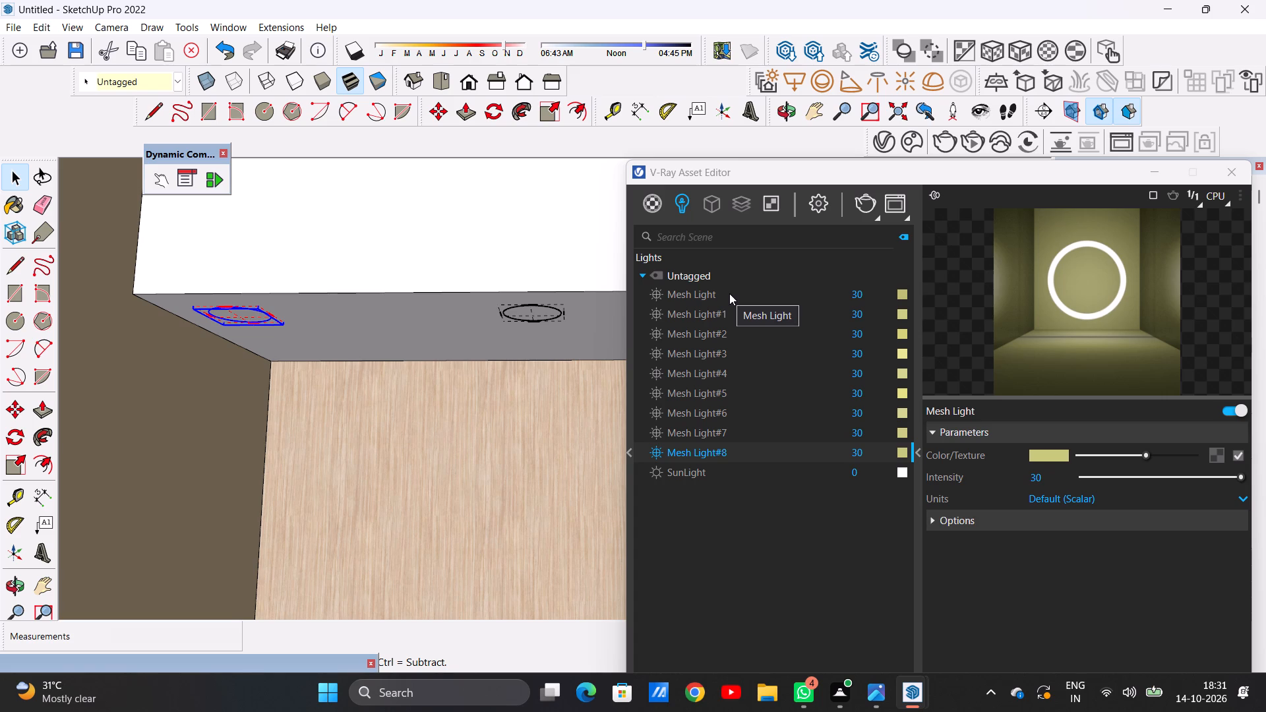
{"action": "left_click", "coordinate": [898, 293]}
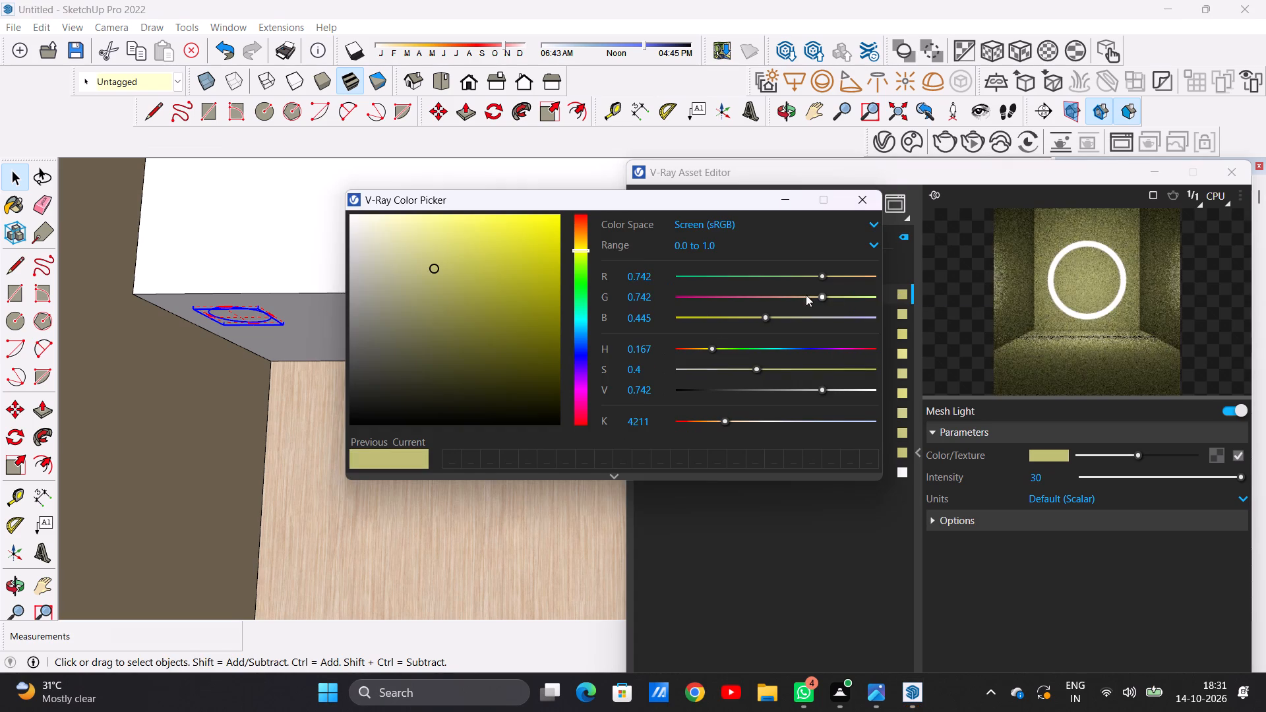
{"action": "left_click", "coordinate": [437, 258]}
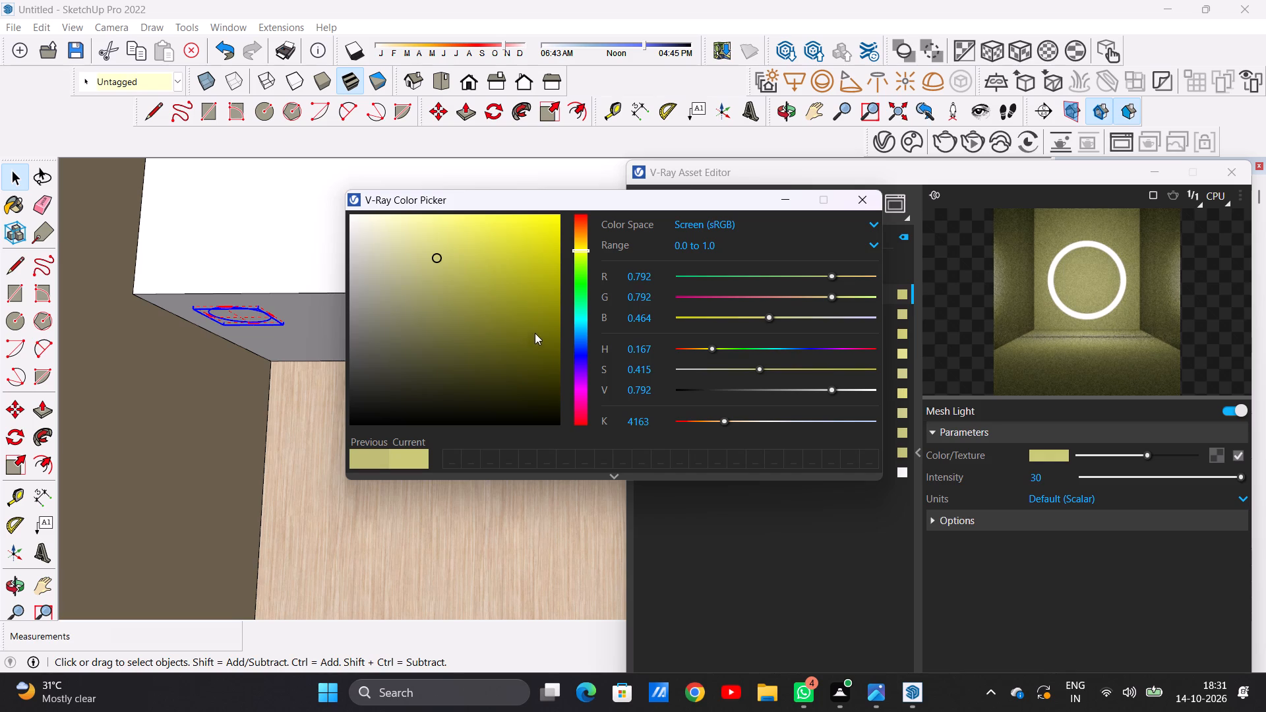
{"action": "left_click", "coordinate": [859, 204]}
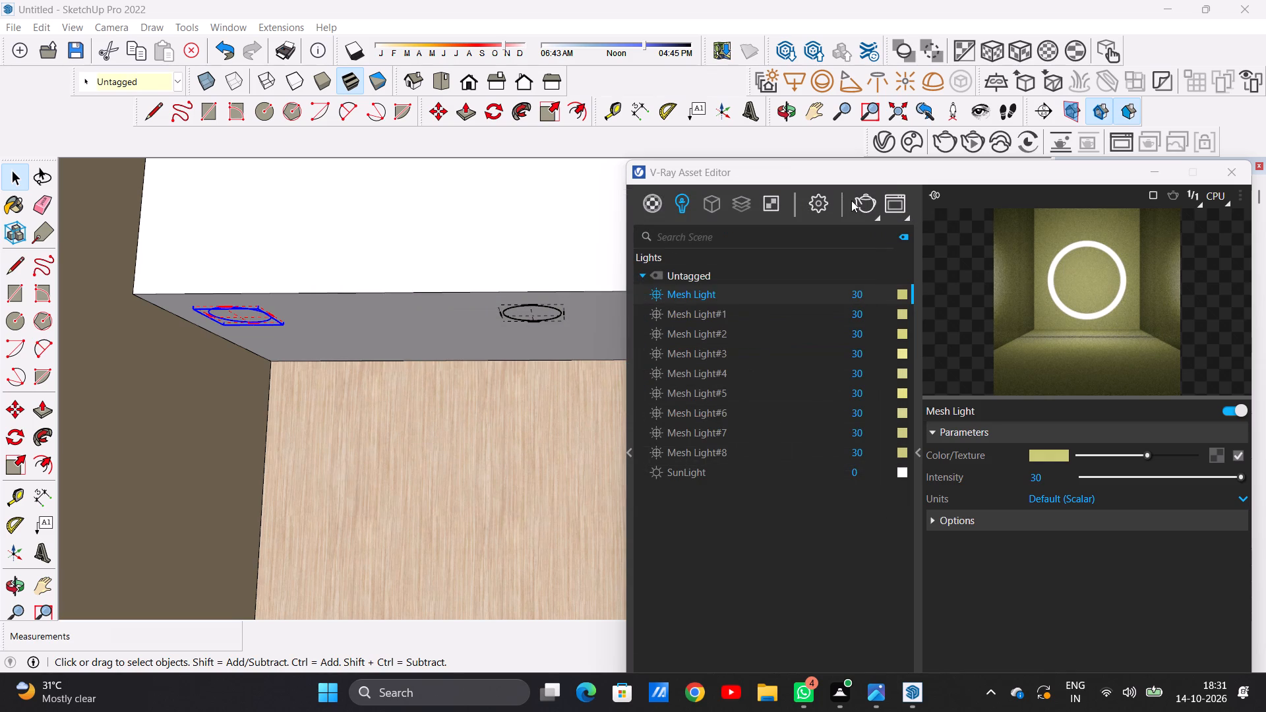
Run a close-up test render of the three ceiling lights over the wood-backed wall and close the frame buffer.
{"action": "left_click", "coordinate": [860, 200]}
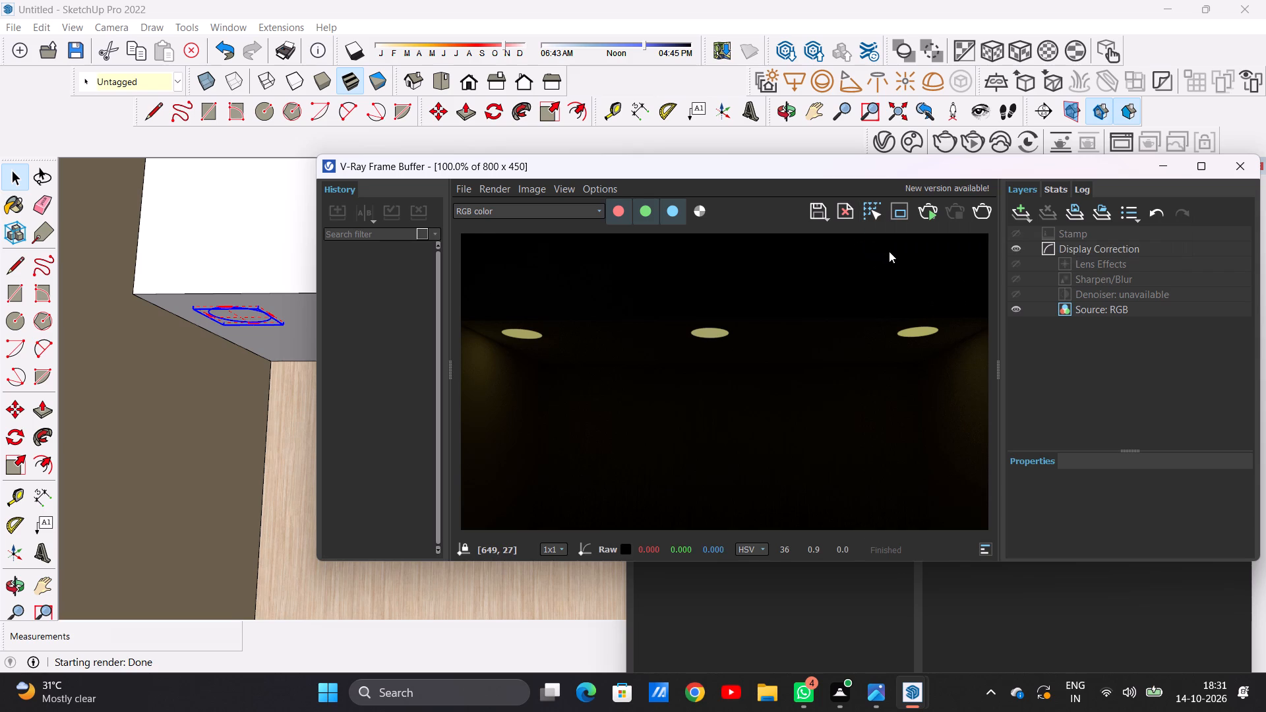
{"action": "left_click", "coordinate": [1246, 161]}
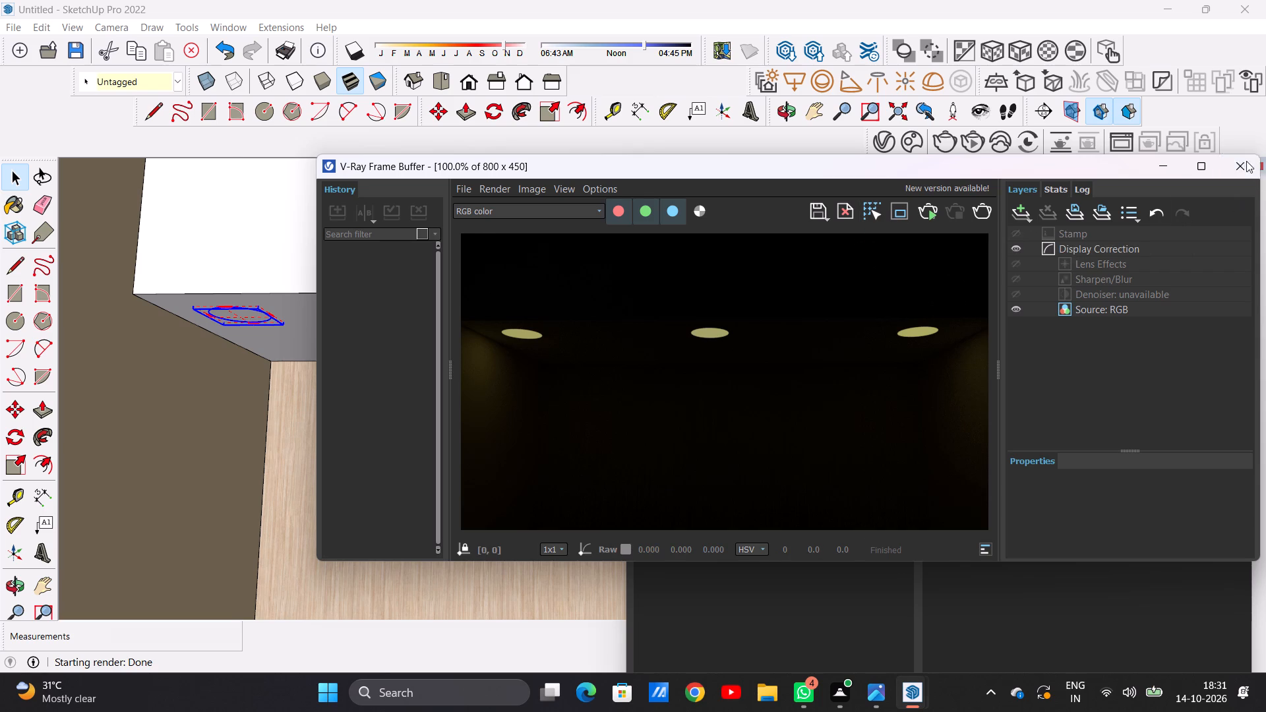
Recolour the middle light over the wood-backed wall, Mesh Light#1, with red and green at 0.784 and blue at 0.477.
{"action": "scroll", "coordinate": [350, 380], "scroll_direction": "down", "scroll_amount": 4}
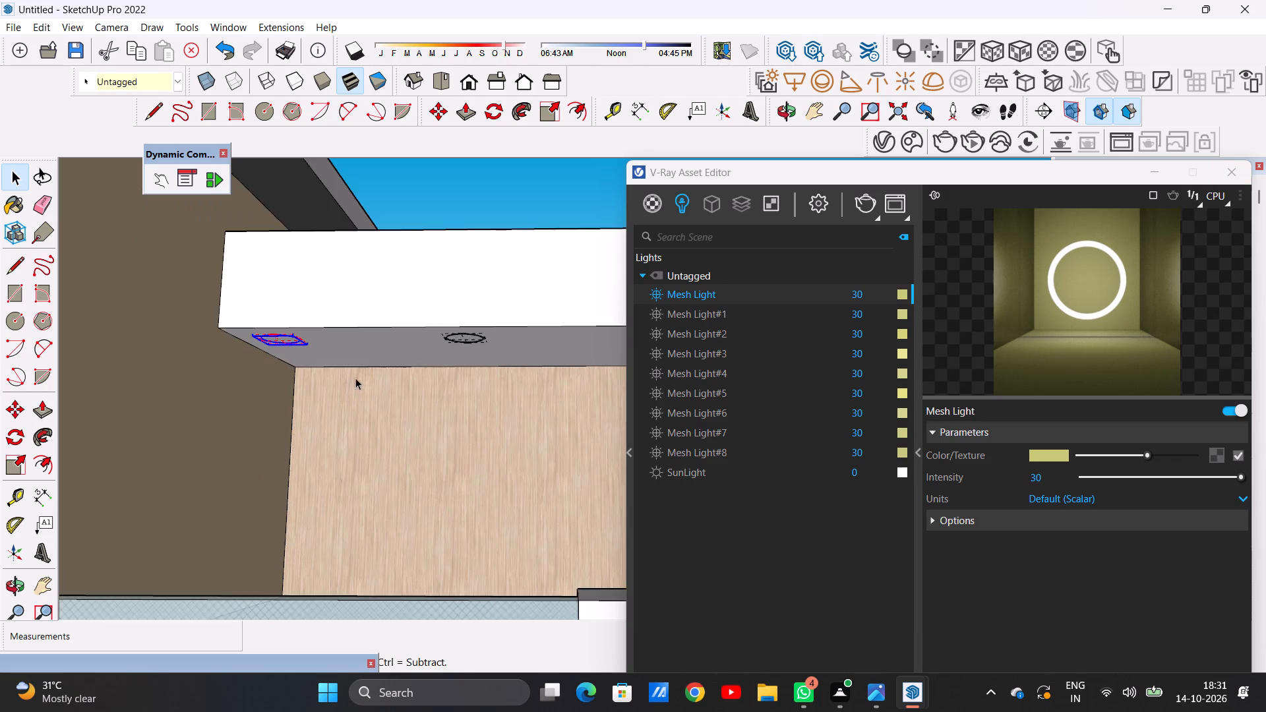
{"action": "scroll", "coordinate": [359, 374], "scroll_direction": "down", "scroll_amount": 11}
{"action": "scroll", "coordinate": [461, 356], "scroll_direction": "up", "scroll_amount": 12}
{"action": "scroll", "coordinate": [466, 361], "scroll_direction": "down", "scroll_amount": 5}
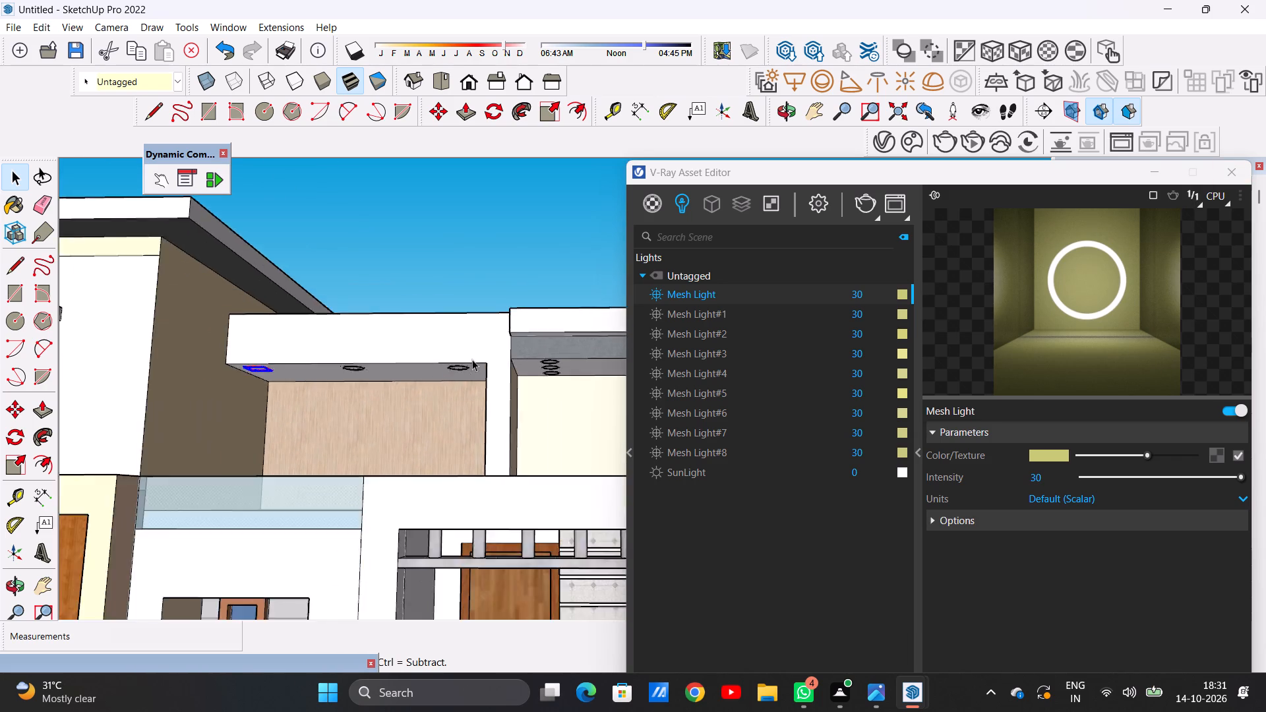
{"action": "scroll", "coordinate": [472, 359], "scroll_direction": "down", "scroll_amount": 6}
{"action": "scroll", "coordinate": [391, 383], "scroll_direction": "up", "scroll_amount": 17}
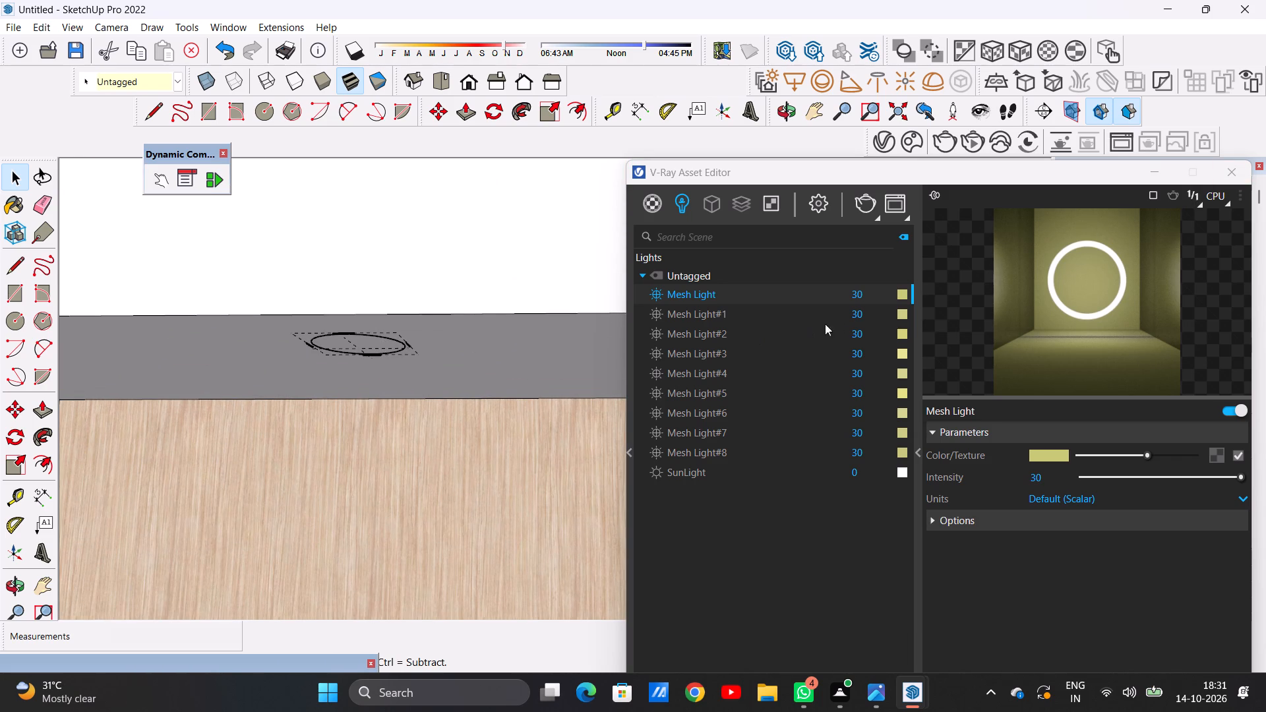
{"action": "left_click", "coordinate": [901, 312]}
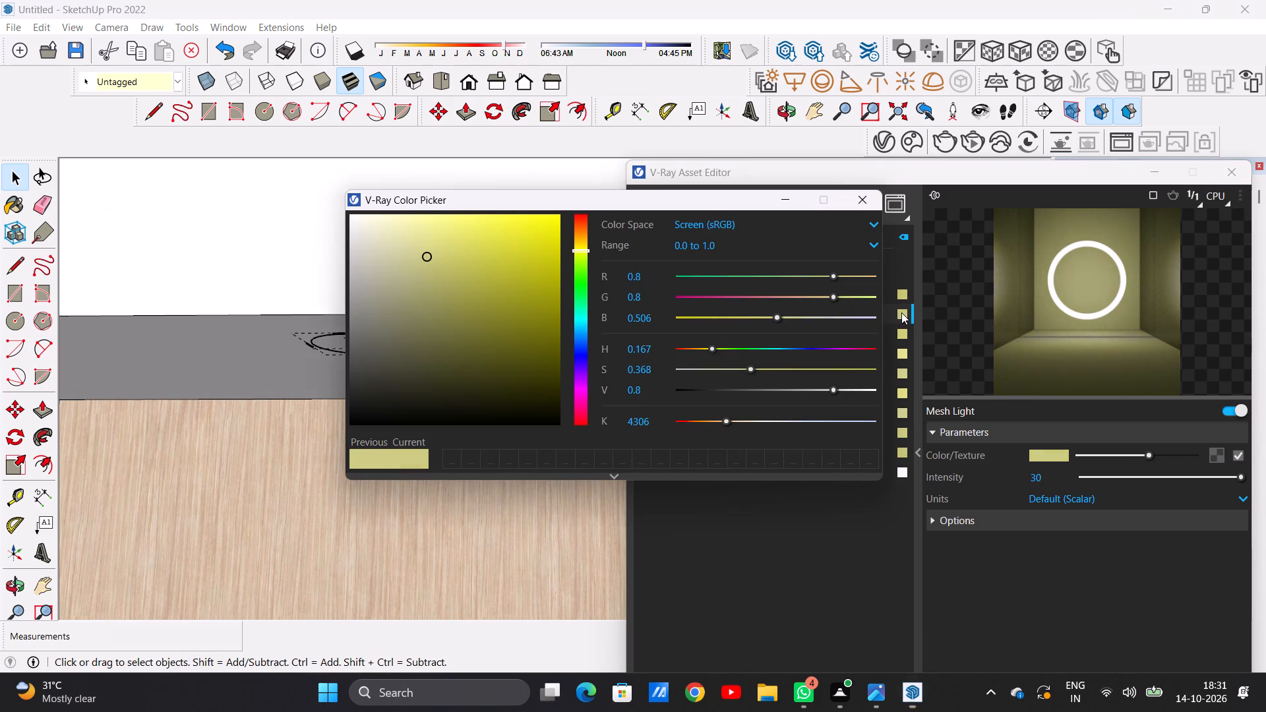
{"action": "left_click", "coordinate": [437, 263]}
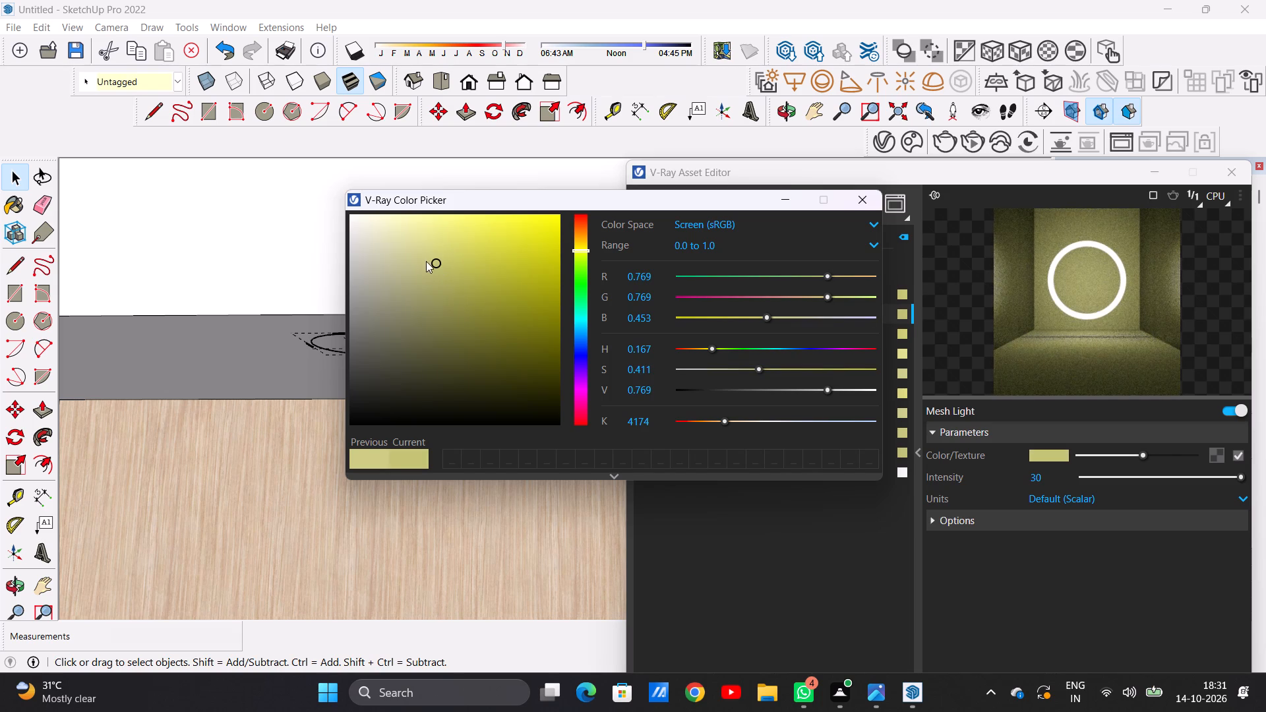
{"action": "left_click", "coordinate": [426, 266]}
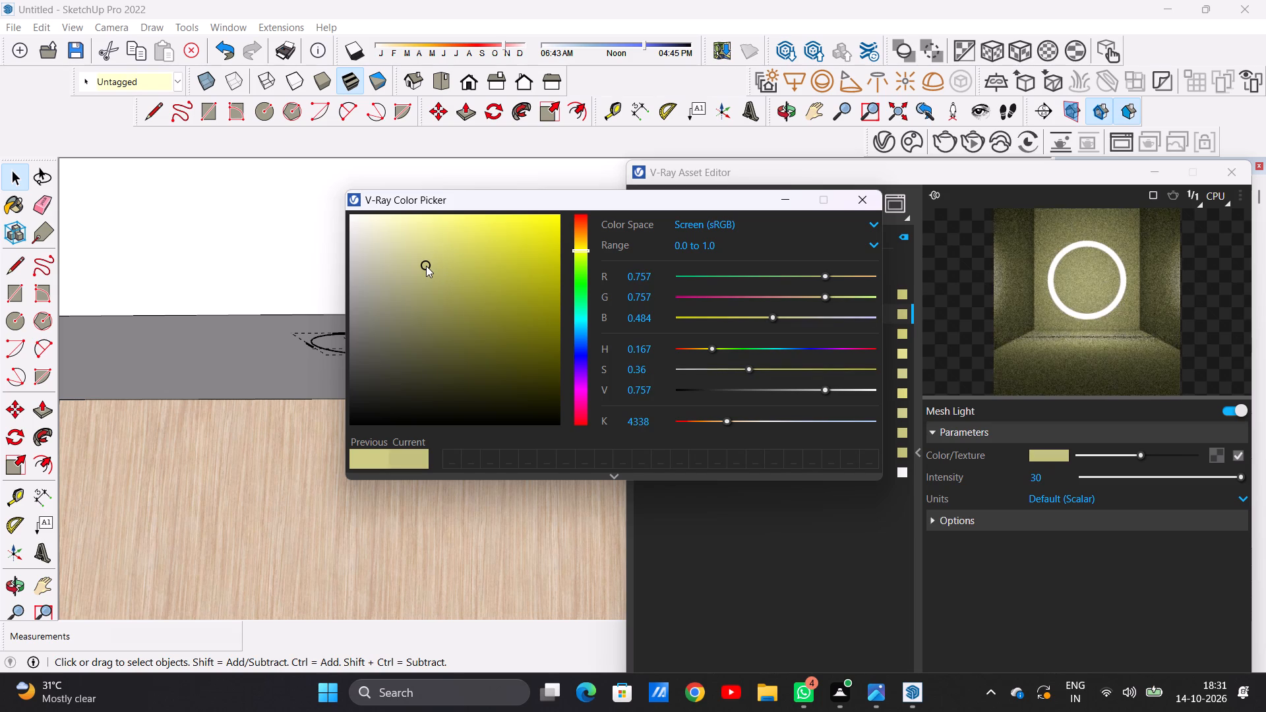
{"action": "left_click", "coordinate": [433, 260]}
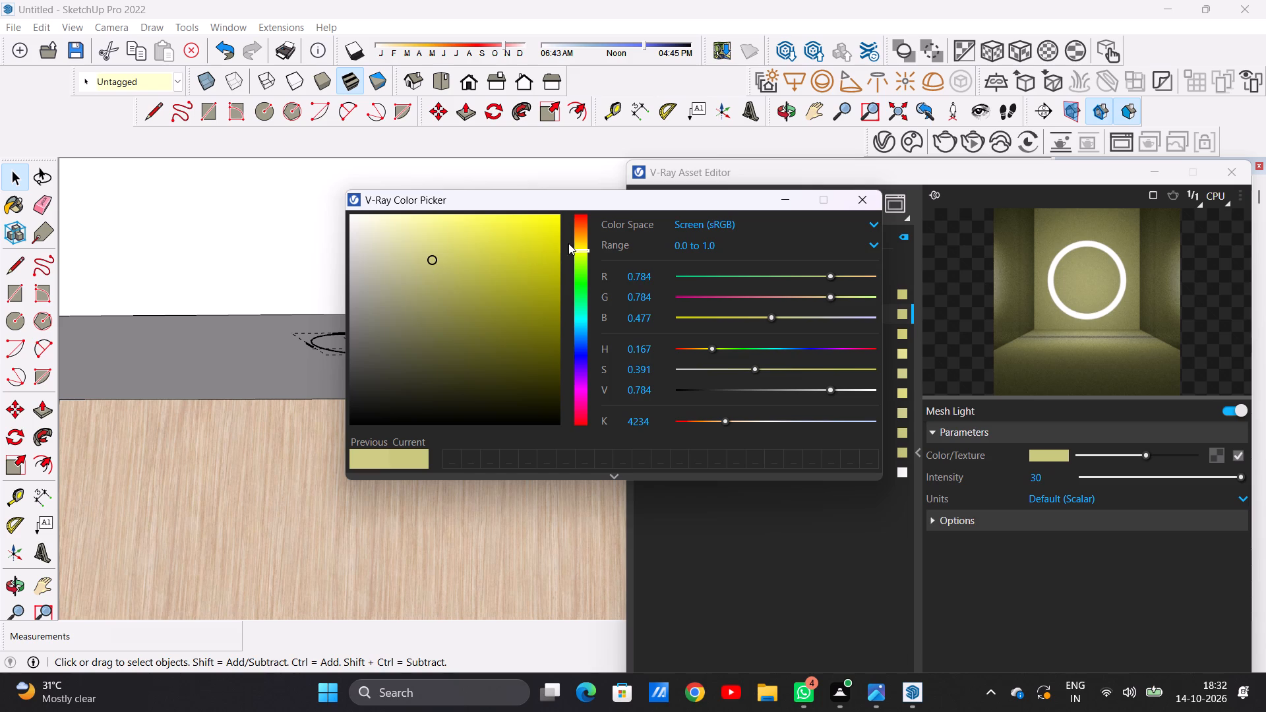
{"action": "left_click", "coordinate": [868, 201]}
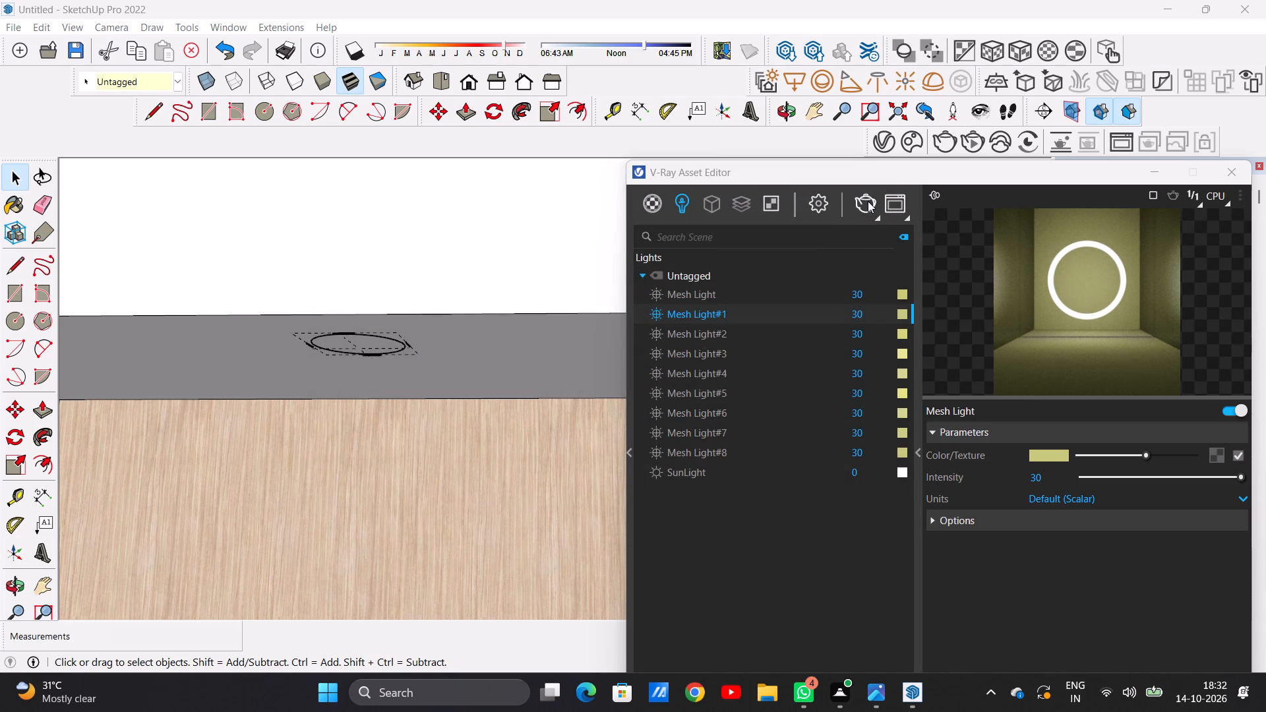
Recolour the rightmost light over the wood-backed wall, Mesh Light#2, with red and green at 0.773 and blue at 0.446.
{"action": "scroll", "coordinate": [347, 400], "scroll_direction": "down", "scroll_amount": 8}
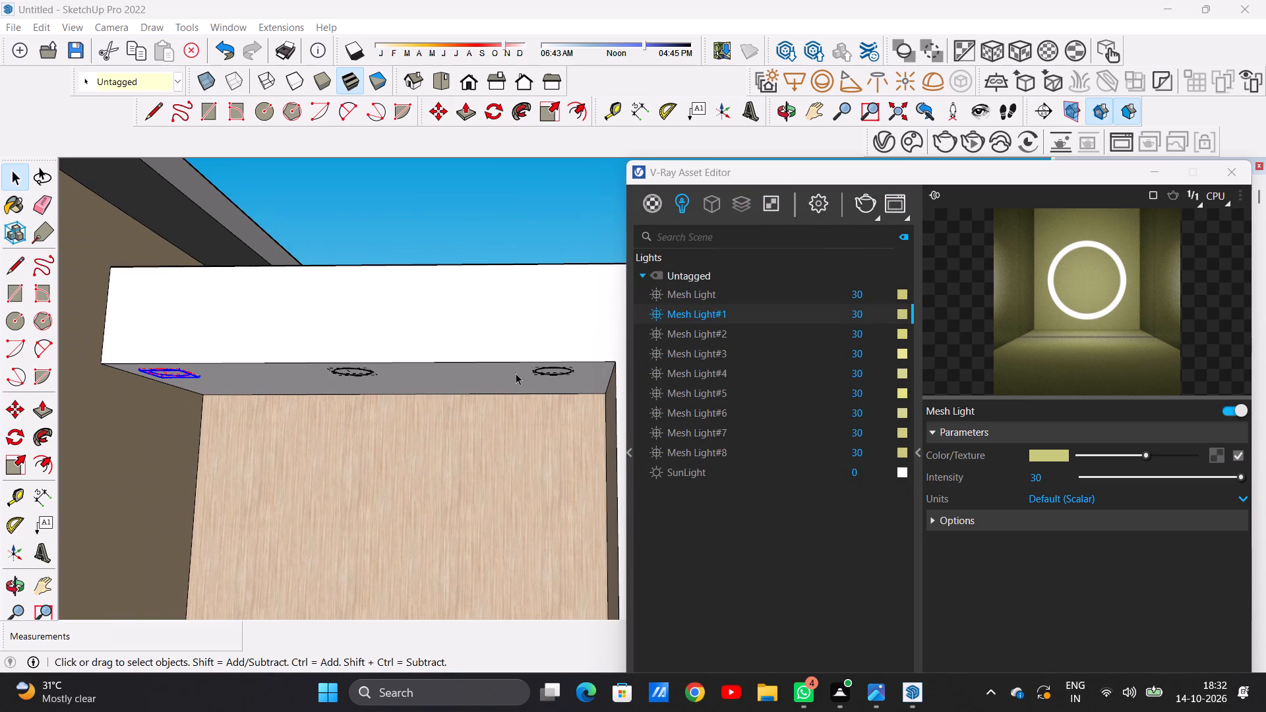
{"action": "scroll", "coordinate": [516, 373], "scroll_direction": "up", "scroll_amount": 4}
{"action": "scroll", "coordinate": [330, 349], "scroll_direction": "down", "scroll_amount": 6}
{"action": "scroll", "coordinate": [445, 354], "scroll_direction": "up", "scroll_amount": 4}
{"action": "left_click", "coordinate": [487, 363]}
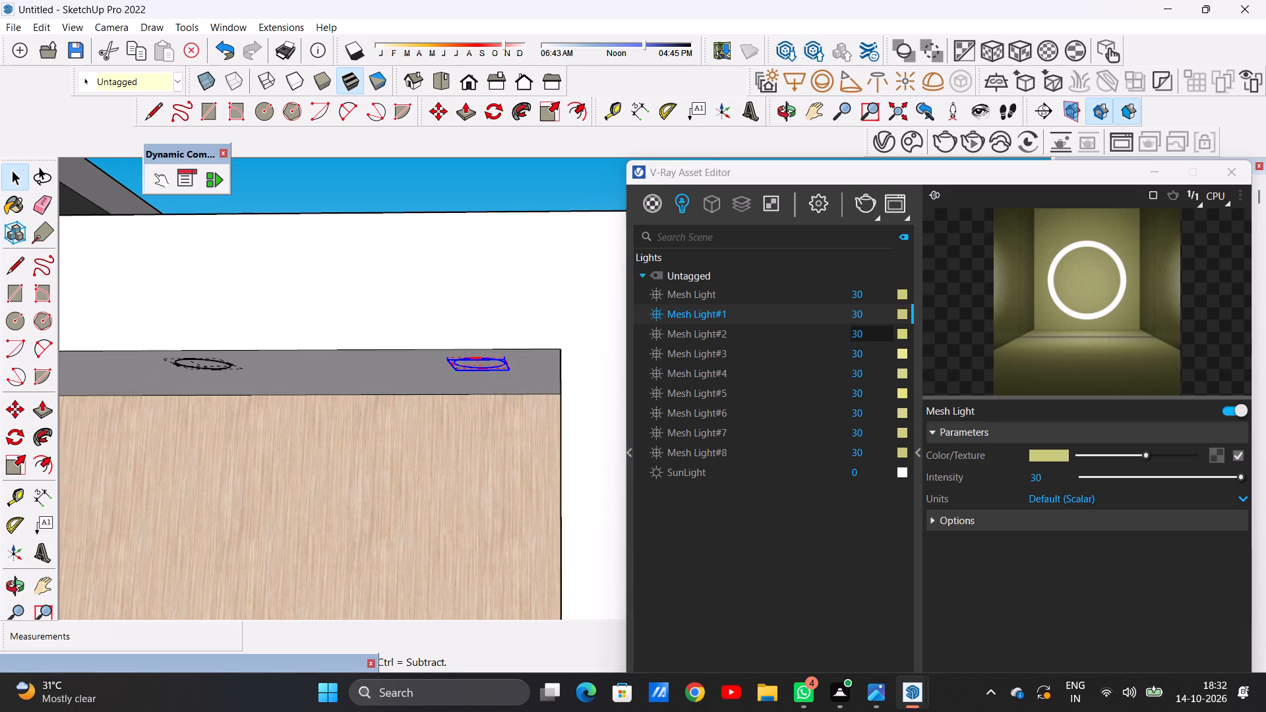
{"action": "left_click", "coordinate": [900, 335]}
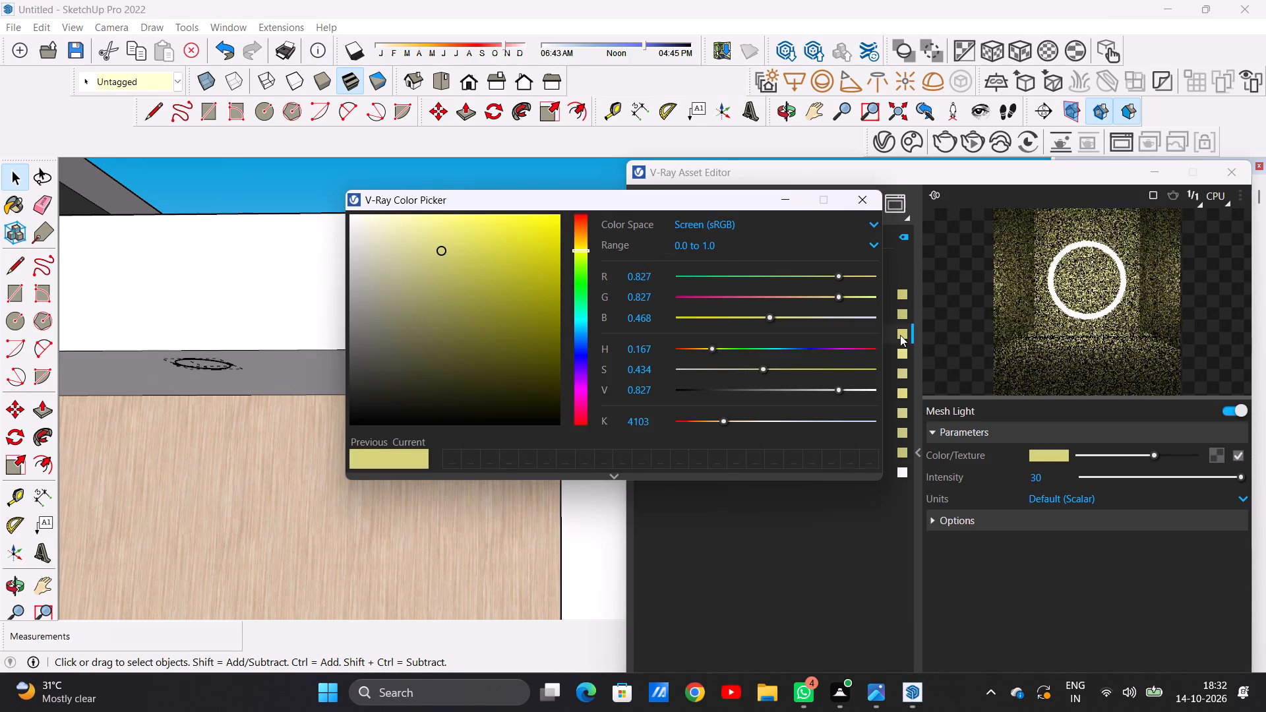
{"action": "left_click", "coordinate": [439, 262]}
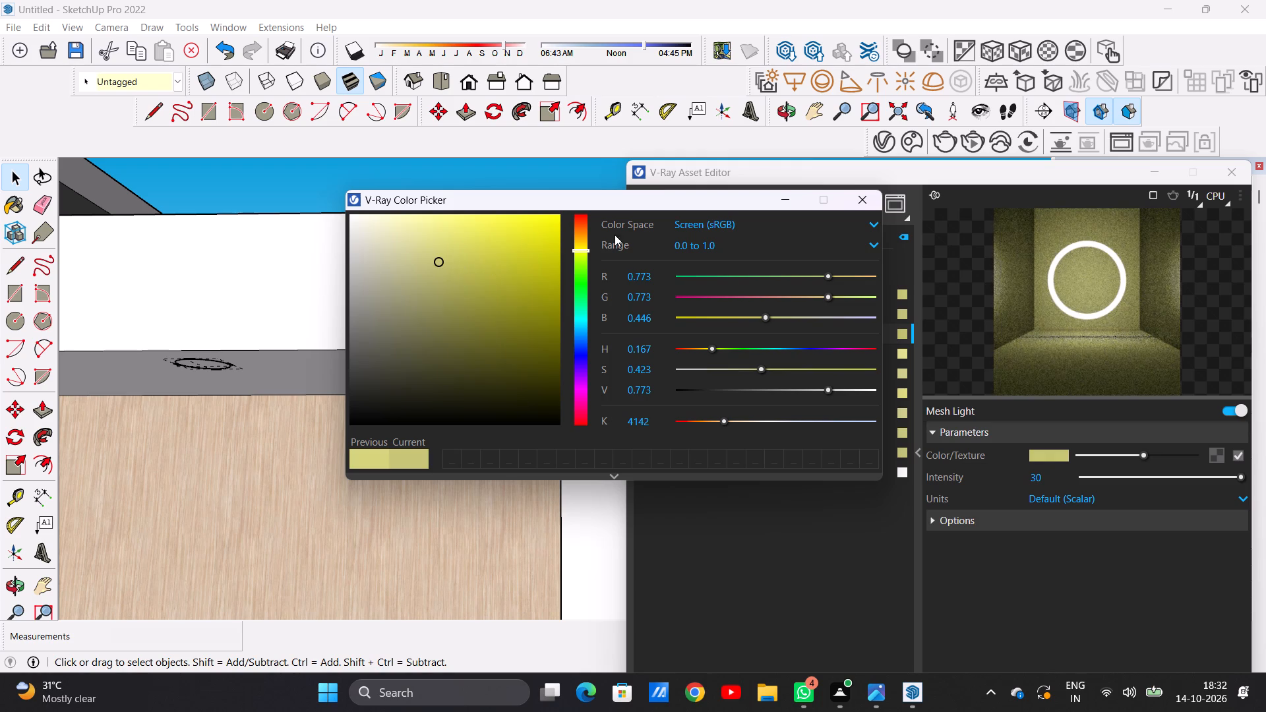
{"action": "left_click", "coordinate": [856, 198]}
Run a test render of both lit recesses from an oblique angle, inspect the image, and close the frame buffer.
{"action": "scroll", "coordinate": [471, 372], "scroll_direction": "down", "scroll_amount": 5}
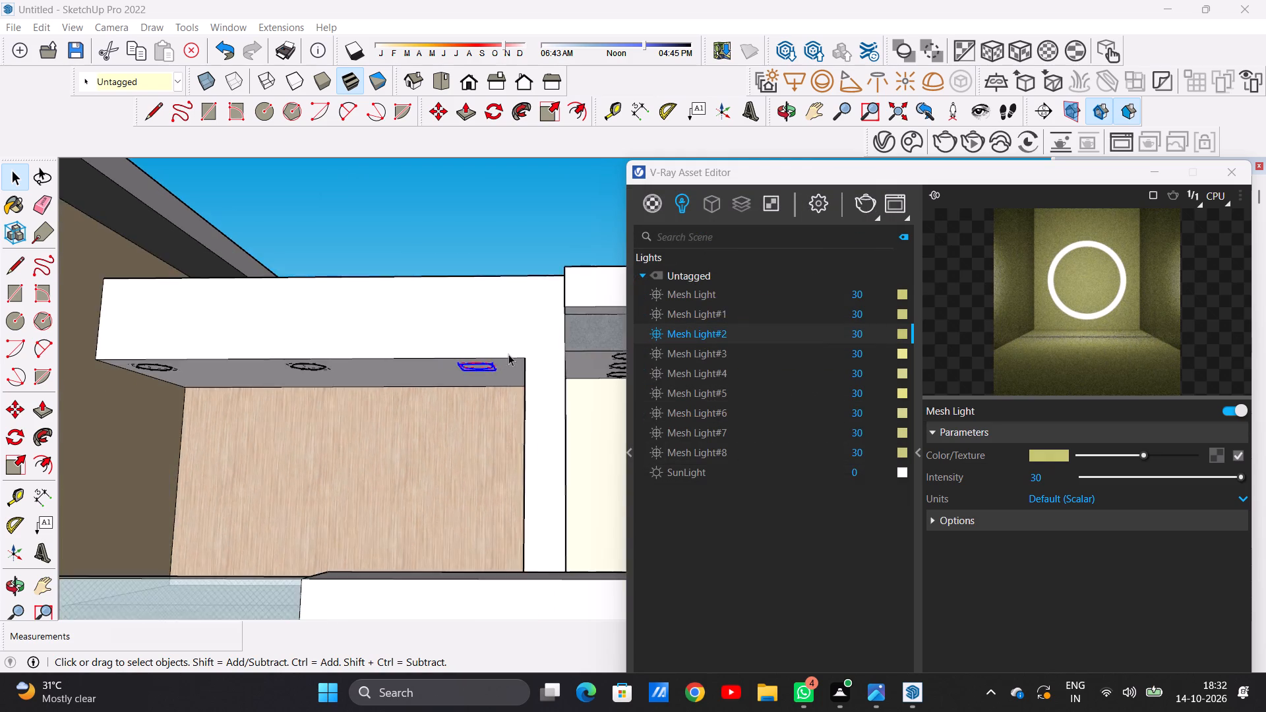
{"action": "scroll", "coordinate": [508, 354], "scroll_direction": "down", "scroll_amount": 3}
{"action": "scroll", "coordinate": [444, 354], "scroll_direction": "up", "scroll_amount": 6}
{"action": "scroll", "coordinate": [444, 354], "scroll_direction": "down", "scroll_amount": 5}
{"action": "middle_click_drag", "start_coordinate": [452, 393], "coordinate": [448, 386]}
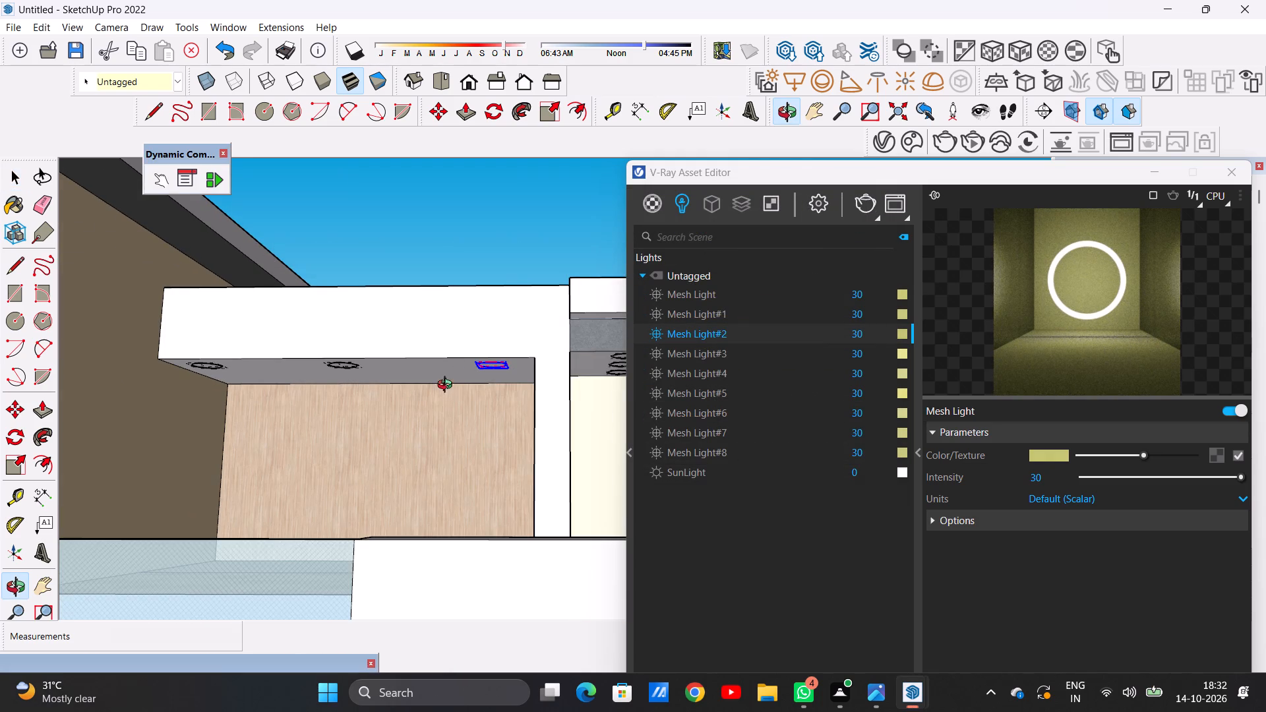
{"action": "middle_click_drag", "start_coordinate": [448, 386], "coordinate": [400, 371]}
{"action": "scroll", "coordinate": [400, 371], "scroll_direction": "up", "scroll_amount": 2}
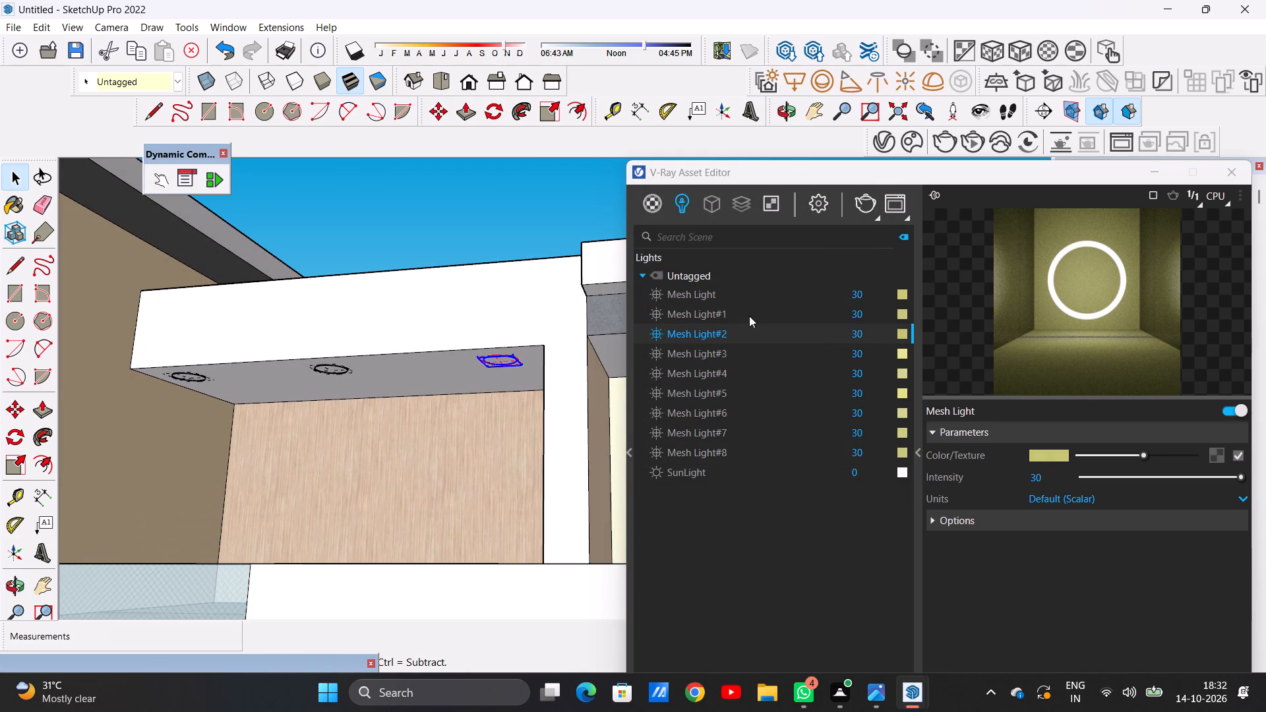
{"action": "left_click", "coordinate": [862, 205]}
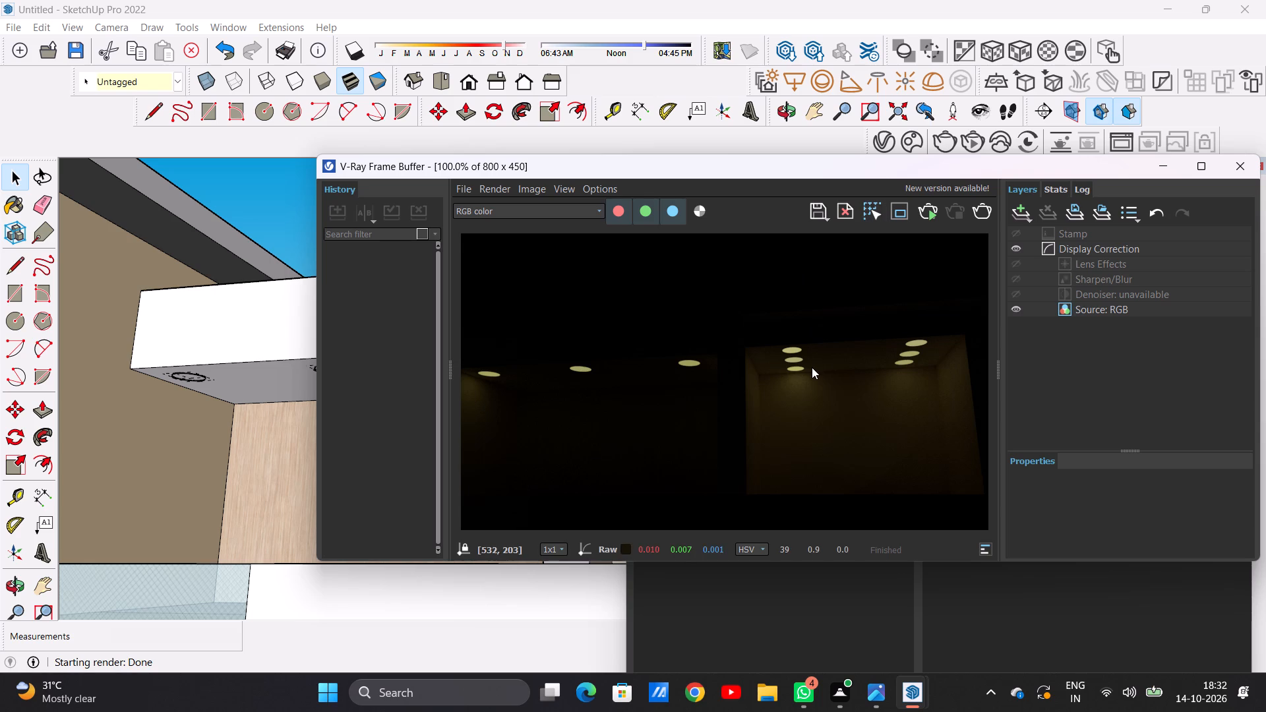
{"action": "scroll", "coordinate": [815, 378], "scroll_direction": "down", "scroll_amount": 1}
{"action": "scroll", "coordinate": [816, 382], "scroll_direction": "up", "scroll_amount": 3}
{"action": "scroll", "coordinate": [816, 382], "scroll_direction": "down", "scroll_amount": 2}
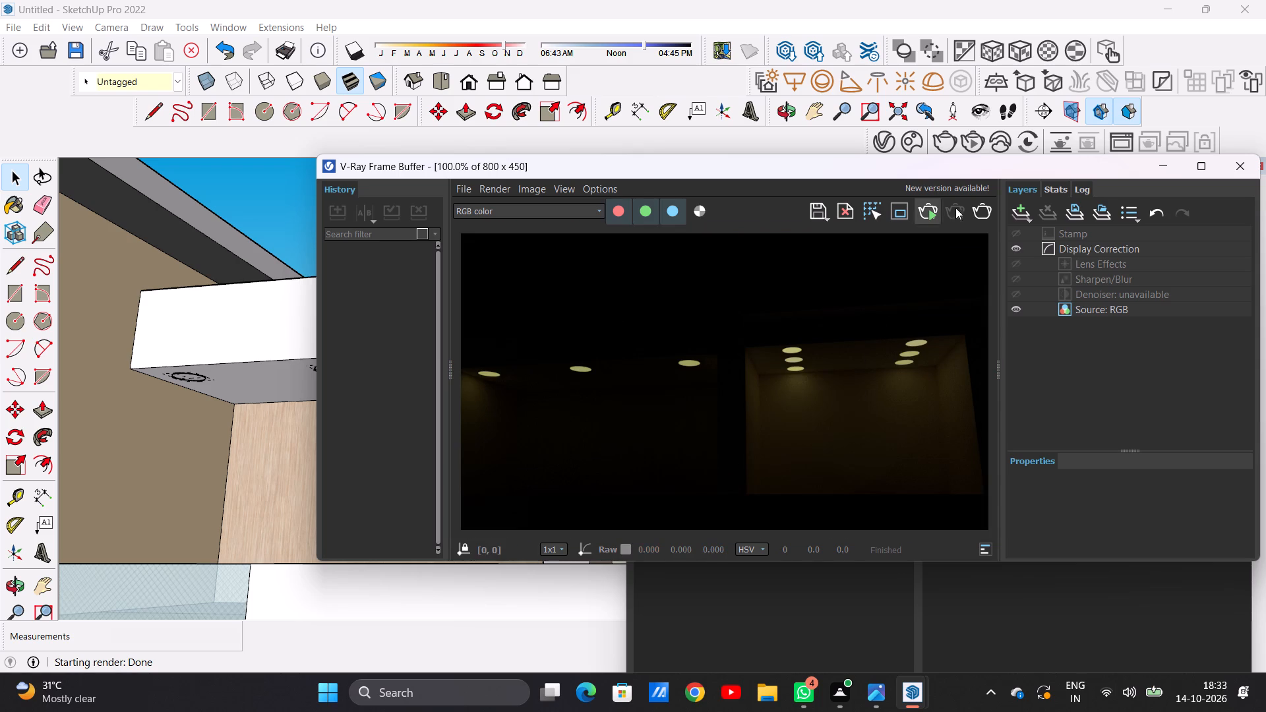
{"action": "left_click", "coordinate": [1240, 174]}
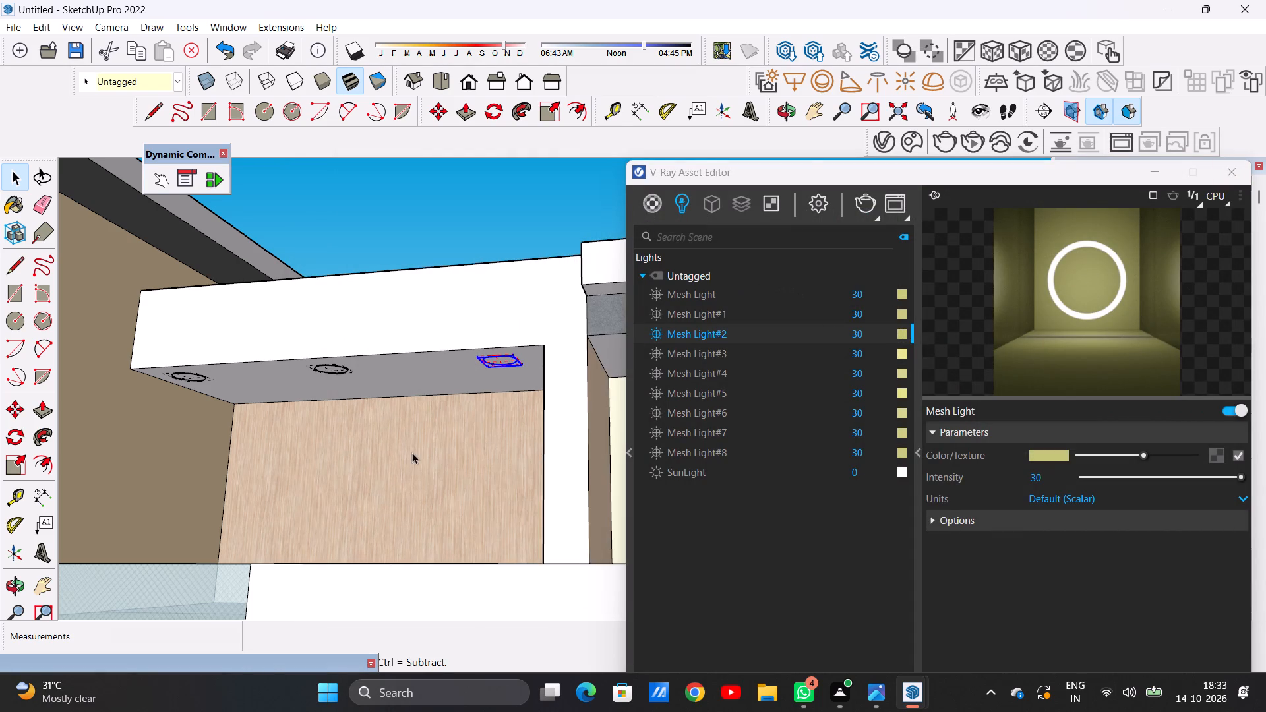
Run another test render of both recesses from farther back, looking up at their ceiling lights, and close the frame buffer.
{"action": "scroll", "coordinate": [437, 417], "scroll_direction": "down", "scroll_amount": 13}
{"action": "scroll", "coordinate": [506, 403], "scroll_direction": "up", "scroll_amount": 2}
{"action": "scroll", "coordinate": [506, 403], "scroll_direction": "down", "scroll_amount": 1}
{"action": "scroll", "coordinate": [506, 403], "scroll_direction": "up", "scroll_amount": 5}
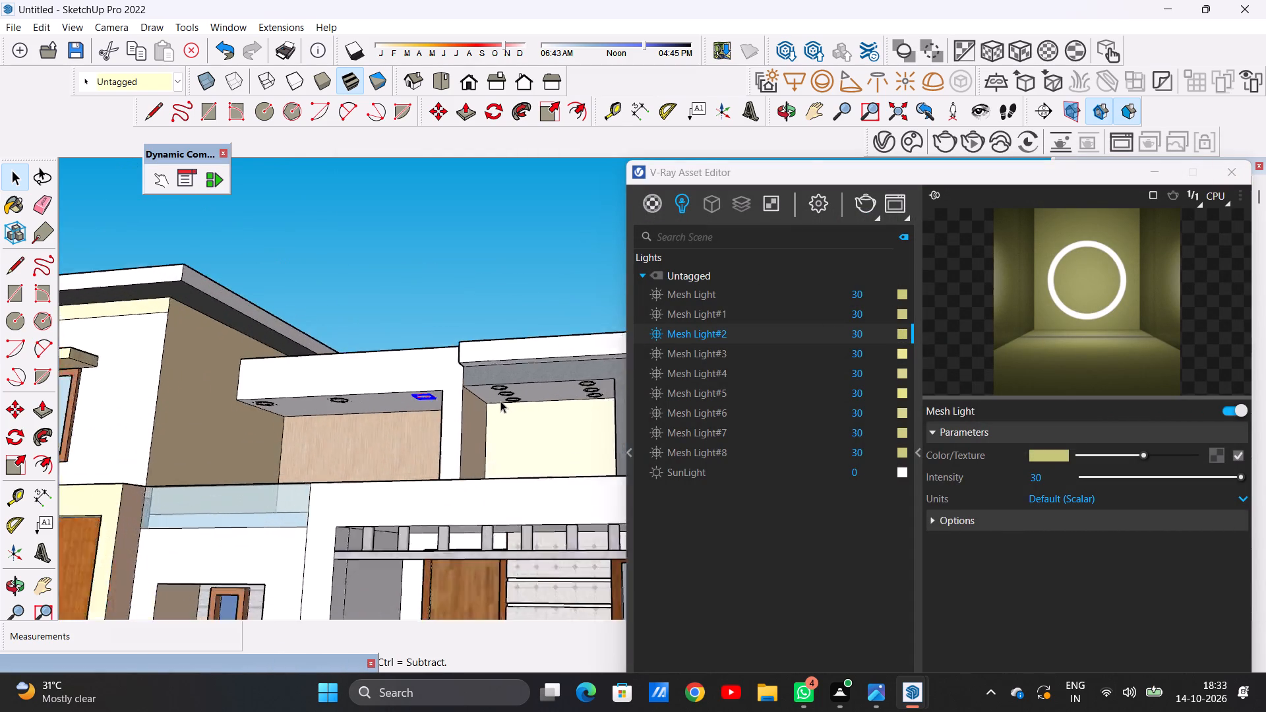
{"action": "scroll", "coordinate": [500, 401], "scroll_direction": "up", "scroll_amount": 5}
{"action": "middle_click_drag", "start_coordinate": [497, 400], "coordinate": [502, 436]}
{"action": "scroll", "coordinate": [502, 436], "scroll_direction": "down", "scroll_amount": 2}
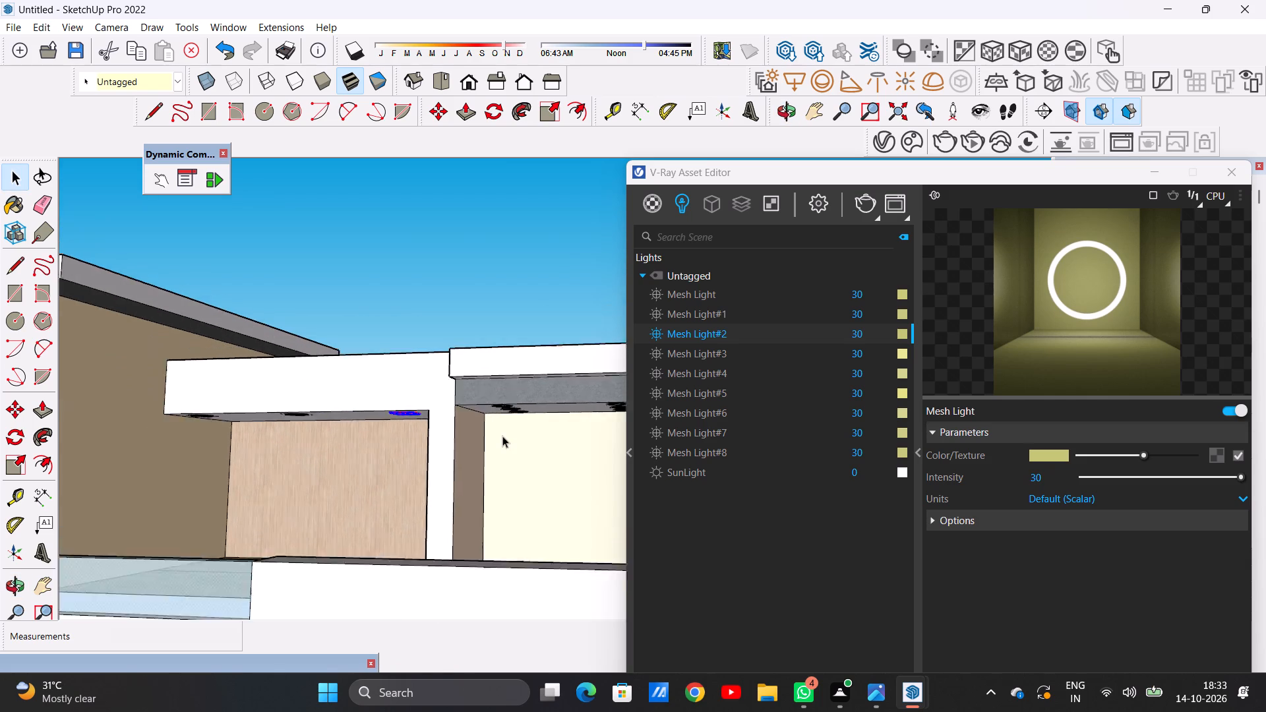
{"action": "scroll", "coordinate": [502, 436], "scroll_direction": "down", "scroll_amount": 6}
{"action": "scroll", "coordinate": [520, 434], "scroll_direction": "up", "scroll_amount": 6}
{"action": "middle_click_drag", "start_coordinate": [524, 457], "coordinate": [516, 390]}
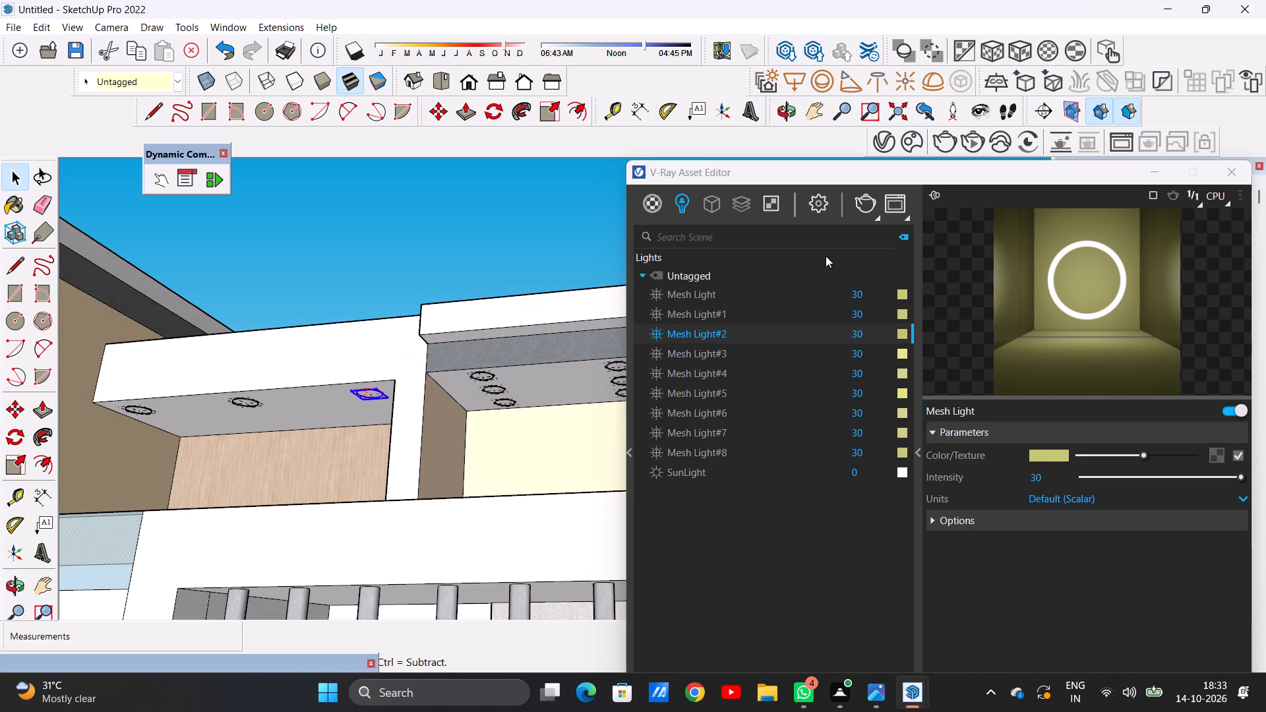
{"action": "left_click", "coordinate": [866, 201]}
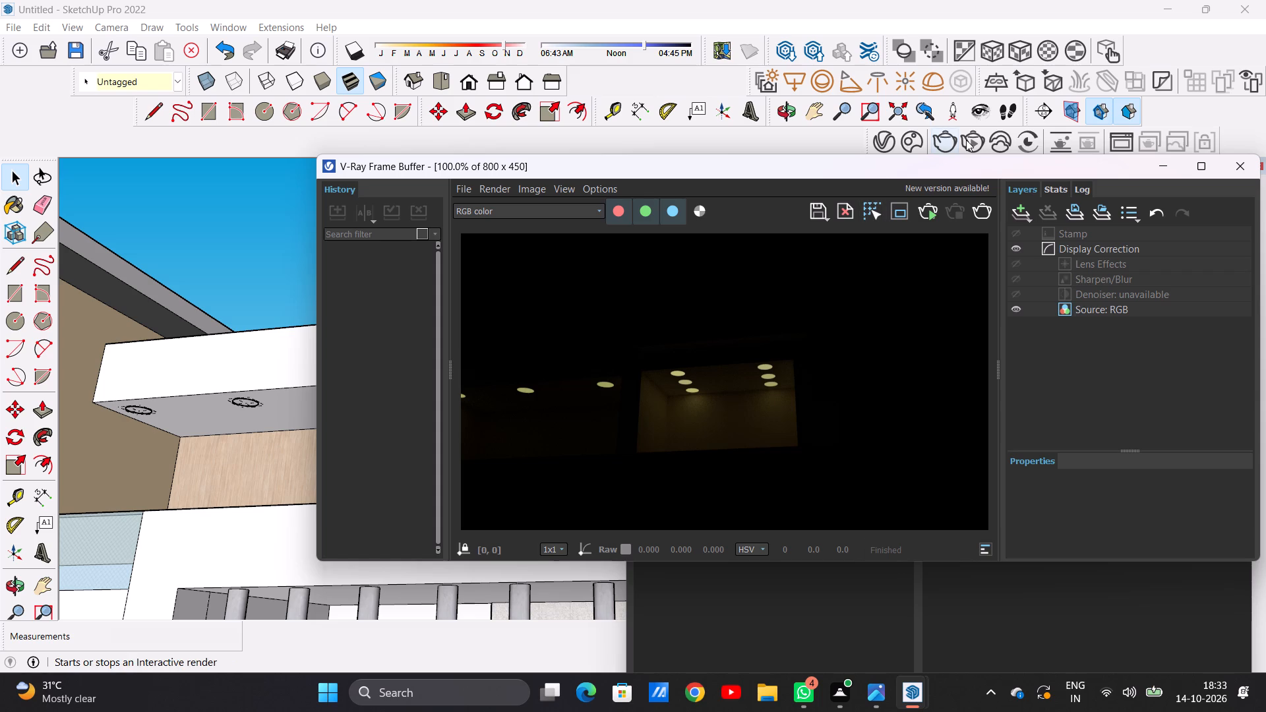
{"action": "left_click", "coordinate": [1234, 160]}
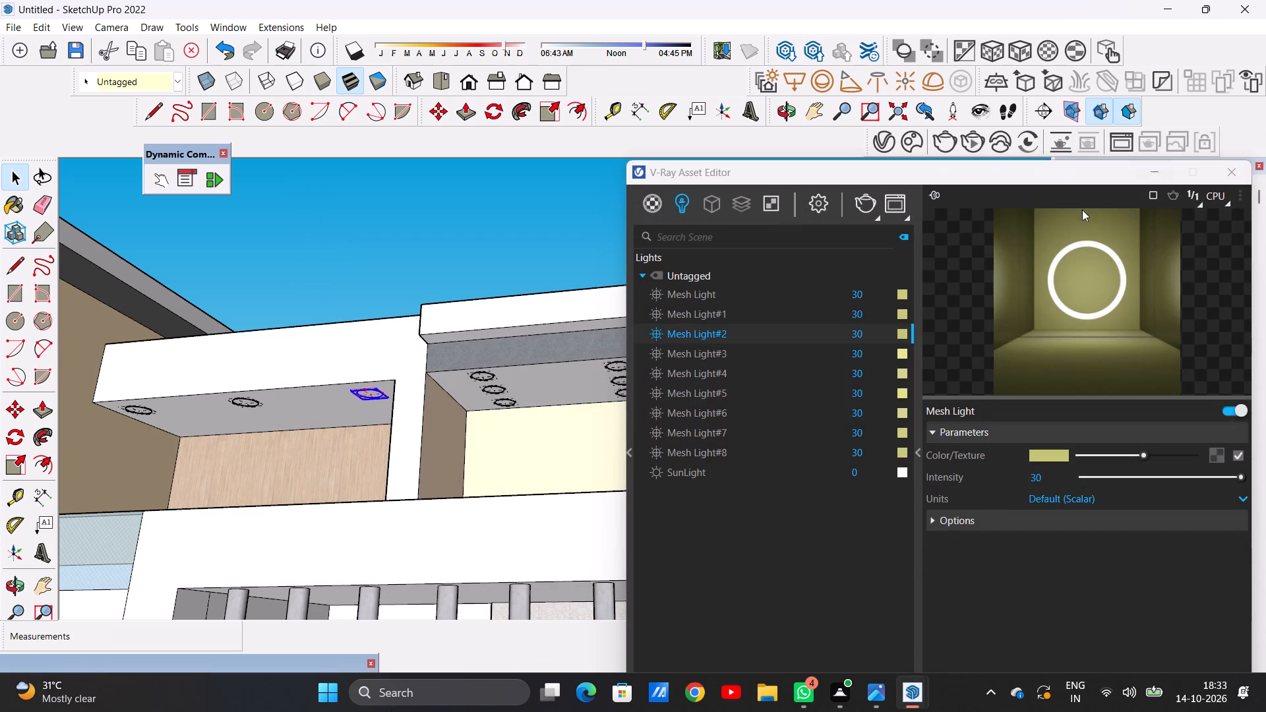
Examine the ceiling lights of both upper-floor recesses from several distances and angles, looking up from the front of the house.
{"action": "scroll", "coordinate": [565, 351], "scroll_direction": "down", "scroll_amount": 15}
{"action": "scroll", "coordinate": [501, 379], "scroll_direction": "up", "scroll_amount": 6}
{"action": "scroll", "coordinate": [501, 380], "scroll_direction": "down", "scroll_amount": 1}
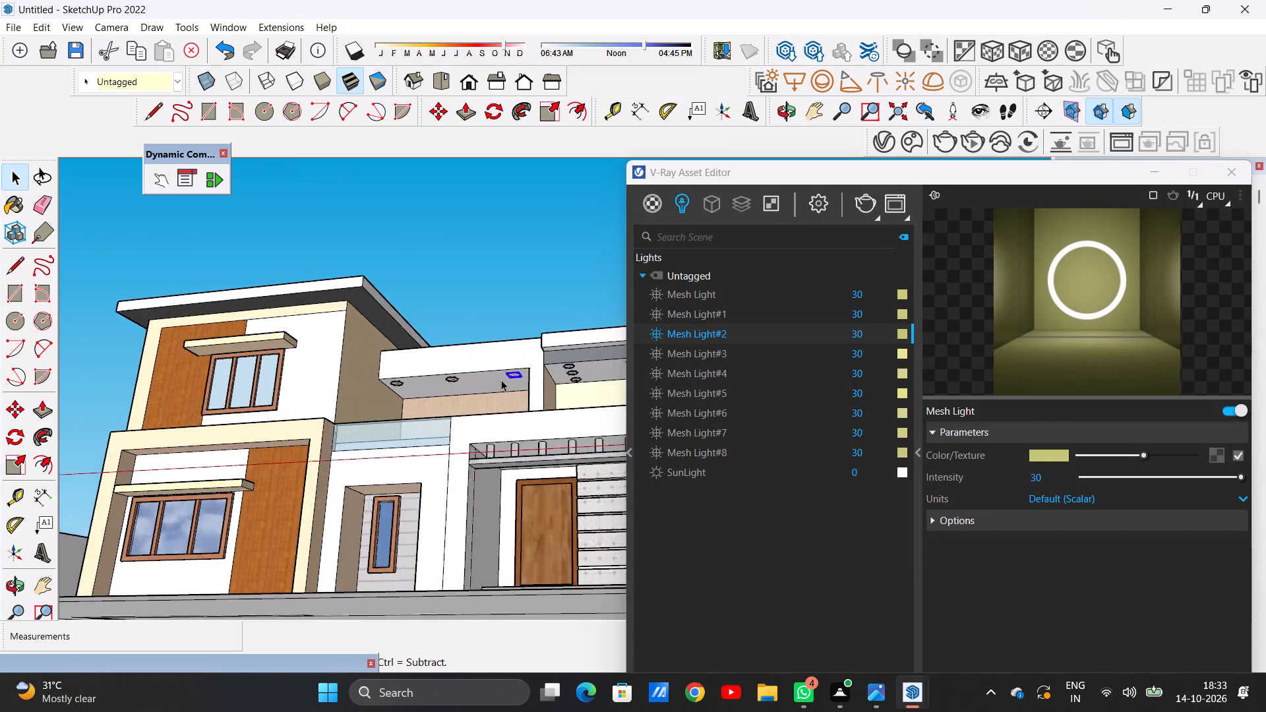
{"action": "scroll", "coordinate": [500, 380], "scroll_direction": "up", "scroll_amount": 5}
{"action": "middle_click_drag", "start_coordinate": [500, 380], "coordinate": [541, 434]}
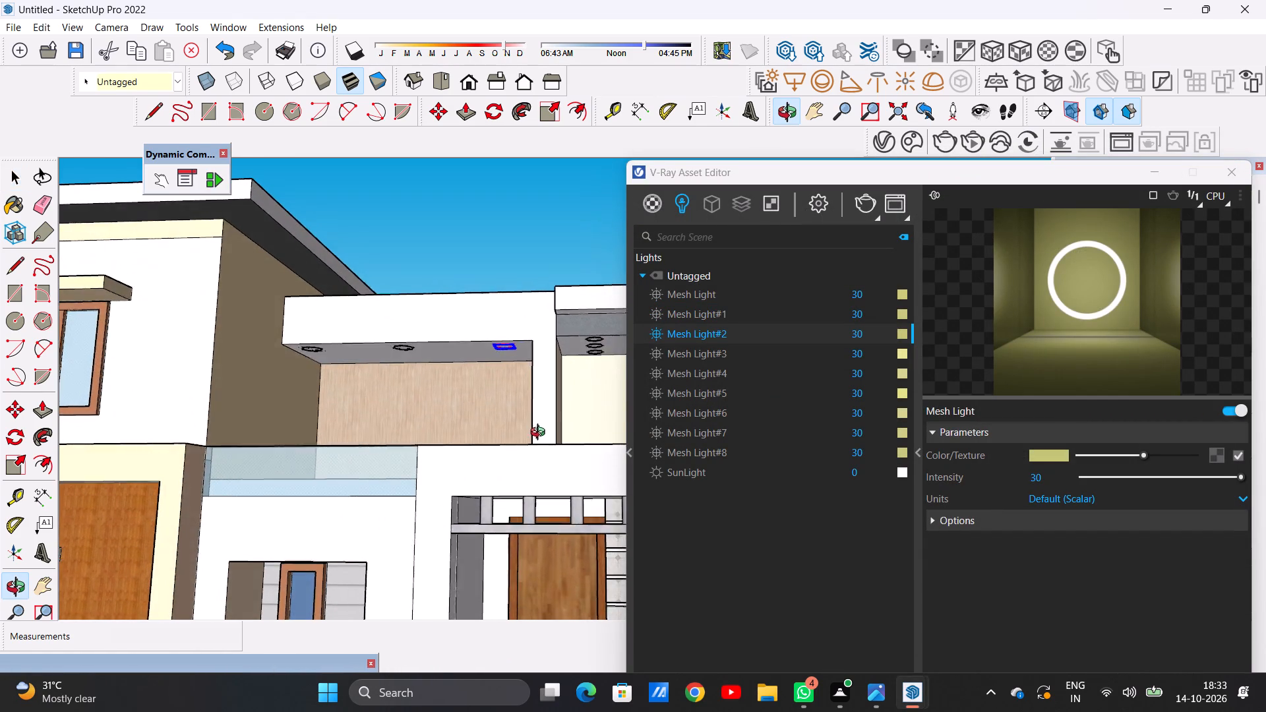
{"action": "middle_click_drag", "start_coordinate": [541, 434], "coordinate": [542, 442]}
{"action": "scroll", "coordinate": [472, 430], "scroll_direction": "down", "scroll_amount": 9}
{"action": "scroll", "coordinate": [537, 395], "scroll_direction": "up", "scroll_amount": 8}
{"action": "scroll", "coordinate": [460, 402], "scroll_direction": "down", "scroll_amount": 1}
{"action": "scroll", "coordinate": [460, 402], "scroll_direction": "up", "scroll_amount": 5}
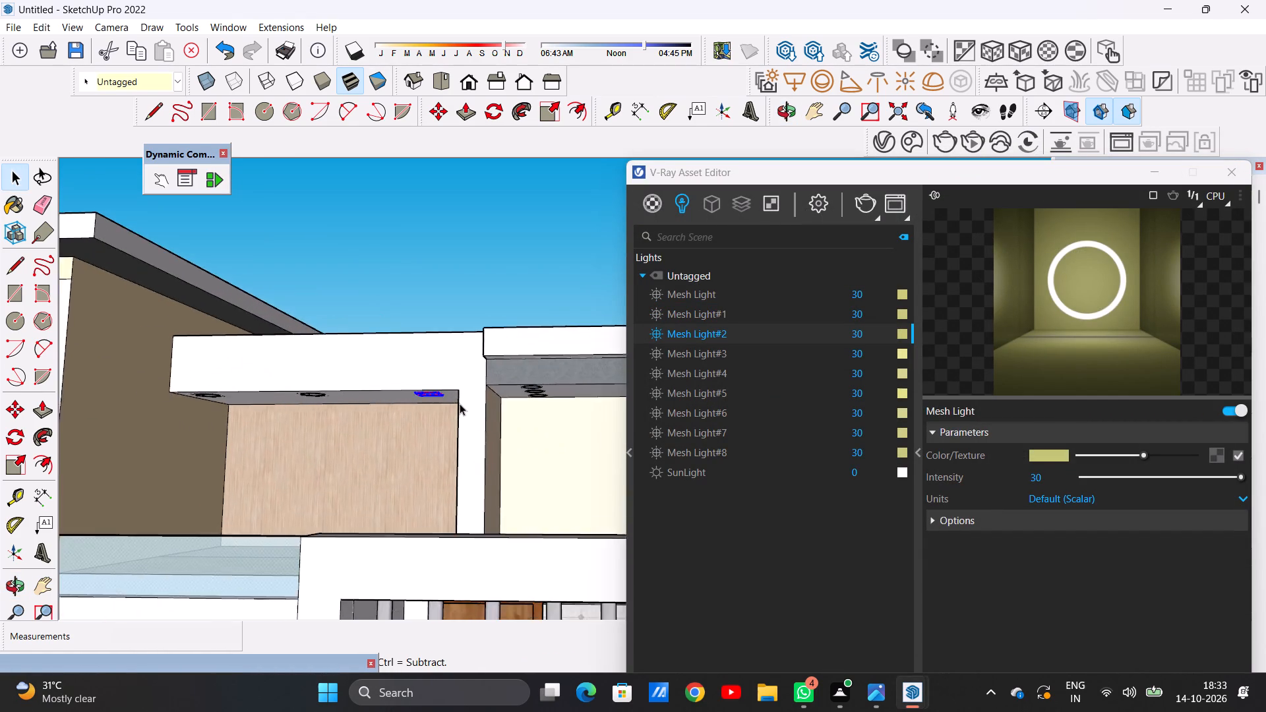
{"action": "scroll", "coordinate": [460, 403], "scroll_direction": "up", "scroll_amount": 4}
{"action": "scroll", "coordinate": [458, 403], "scroll_direction": "down", "scroll_amount": 15}
{"action": "scroll", "coordinate": [515, 397], "scroll_direction": "up", "scroll_amount": 7}
{"action": "scroll", "coordinate": [447, 407], "scroll_direction": "up", "scroll_amount": 3}
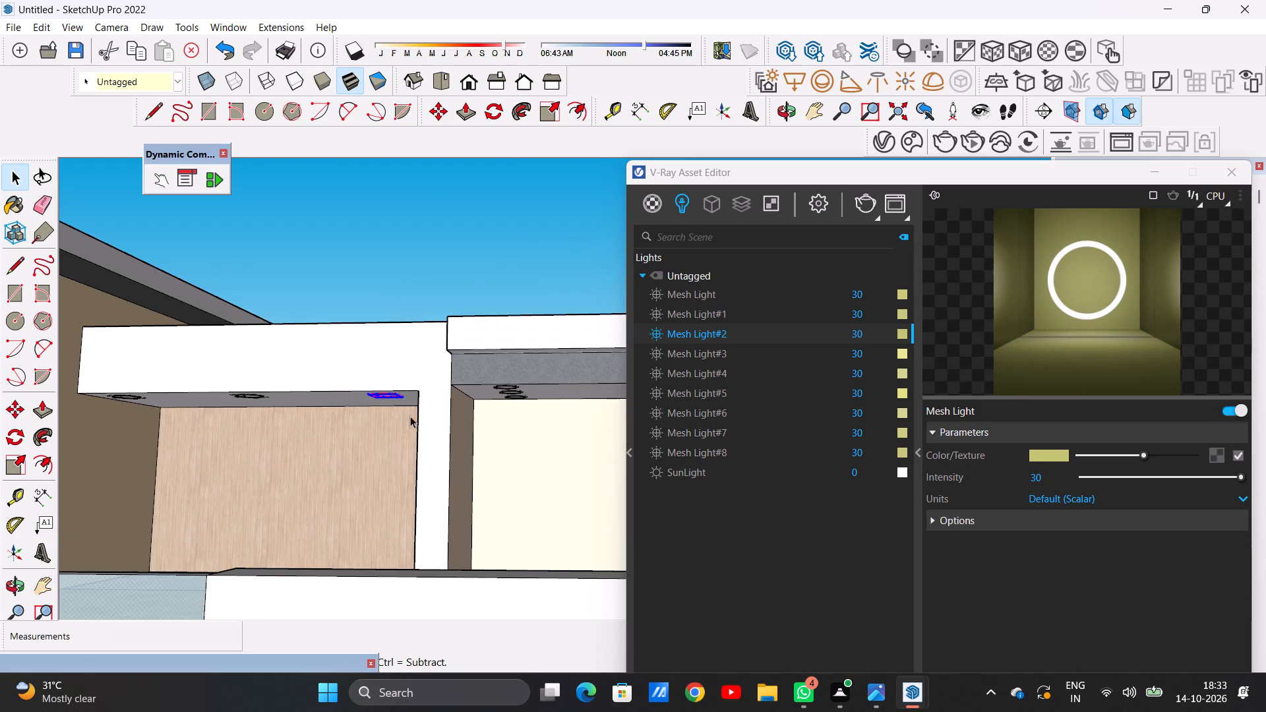
{"action": "middle_click_drag", "start_coordinate": [396, 417], "coordinate": [425, 405]}
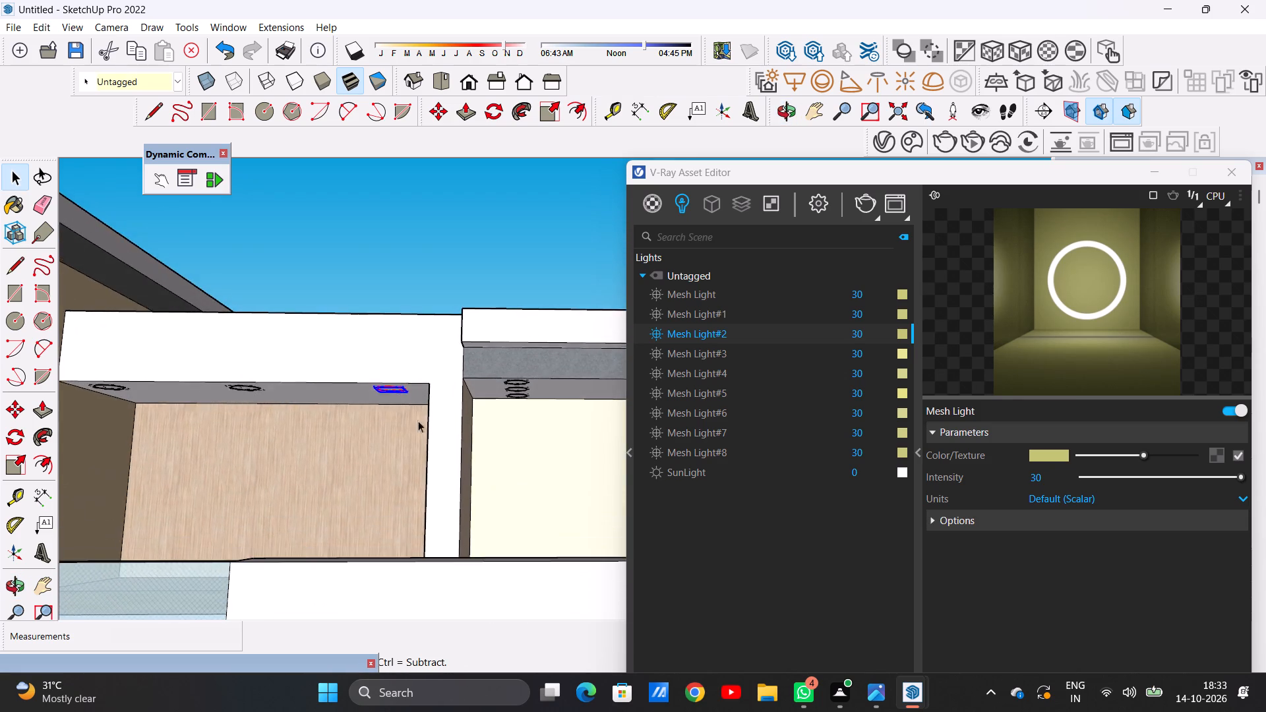
{"action": "scroll", "coordinate": [418, 435], "scroll_direction": "down", "scroll_amount": 14}
{"action": "scroll", "coordinate": [465, 417], "scroll_direction": "up", "scroll_amount": 7}
{"action": "scroll", "coordinate": [464, 417], "scroll_direction": "down", "scroll_amount": 1}
{"action": "scroll", "coordinate": [464, 417], "scroll_direction": "up", "scroll_amount": 5}
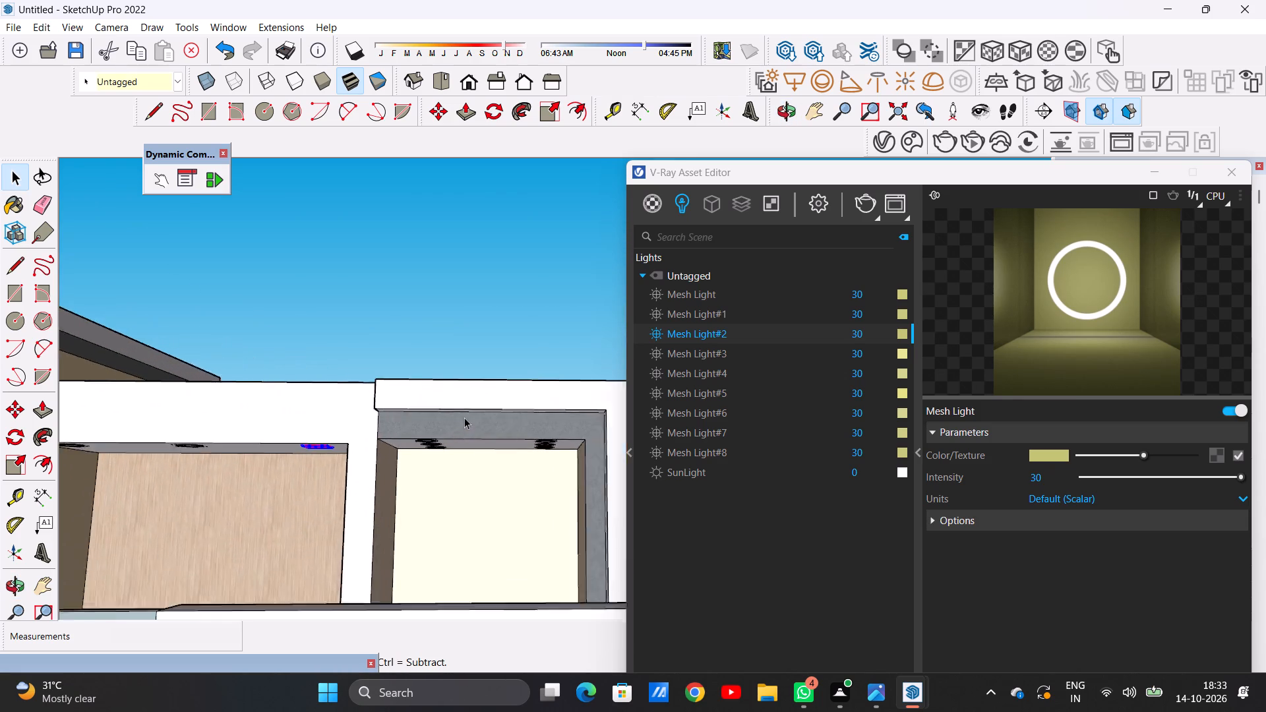
{"action": "scroll", "coordinate": [464, 417], "scroll_direction": "up", "scroll_amount": 8}
{"action": "middle_click_drag", "start_coordinate": [480, 474], "coordinate": [481, 354]}
{"action": "scroll", "coordinate": [483, 416], "scroll_direction": "down", "scroll_amount": 7}
{"action": "middle_click_drag", "start_coordinate": [471, 415], "coordinate": [479, 461]}
{"action": "scroll", "coordinate": [510, 440], "scroll_direction": "down", "scroll_amount": 4}
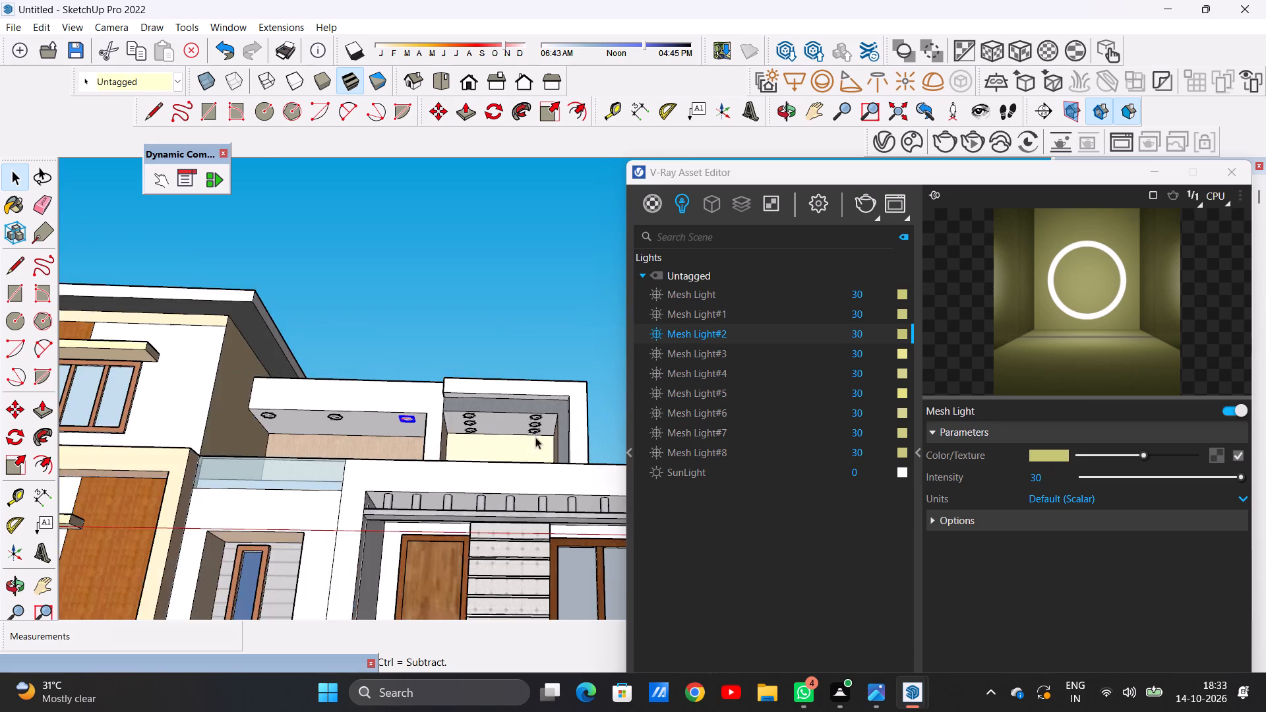
{"action": "scroll", "coordinate": [535, 437], "scroll_direction": "down", "scroll_amount": 7}
{"action": "scroll", "coordinate": [411, 421], "scroll_direction": "up", "scroll_amount": 3}
{"action": "scroll", "coordinate": [409, 421], "scroll_direction": "down", "scroll_amount": 1}
{"action": "scroll", "coordinate": [409, 421], "scroll_direction": "up", "scroll_amount": 1}
{"action": "scroll", "coordinate": [409, 421], "scroll_direction": "down", "scroll_amount": 1}
{"action": "scroll", "coordinate": [409, 421], "scroll_direction": "up", "scroll_amount": 1}
{"action": "middle_click_drag", "start_coordinate": [431, 426], "coordinate": [414, 410]}
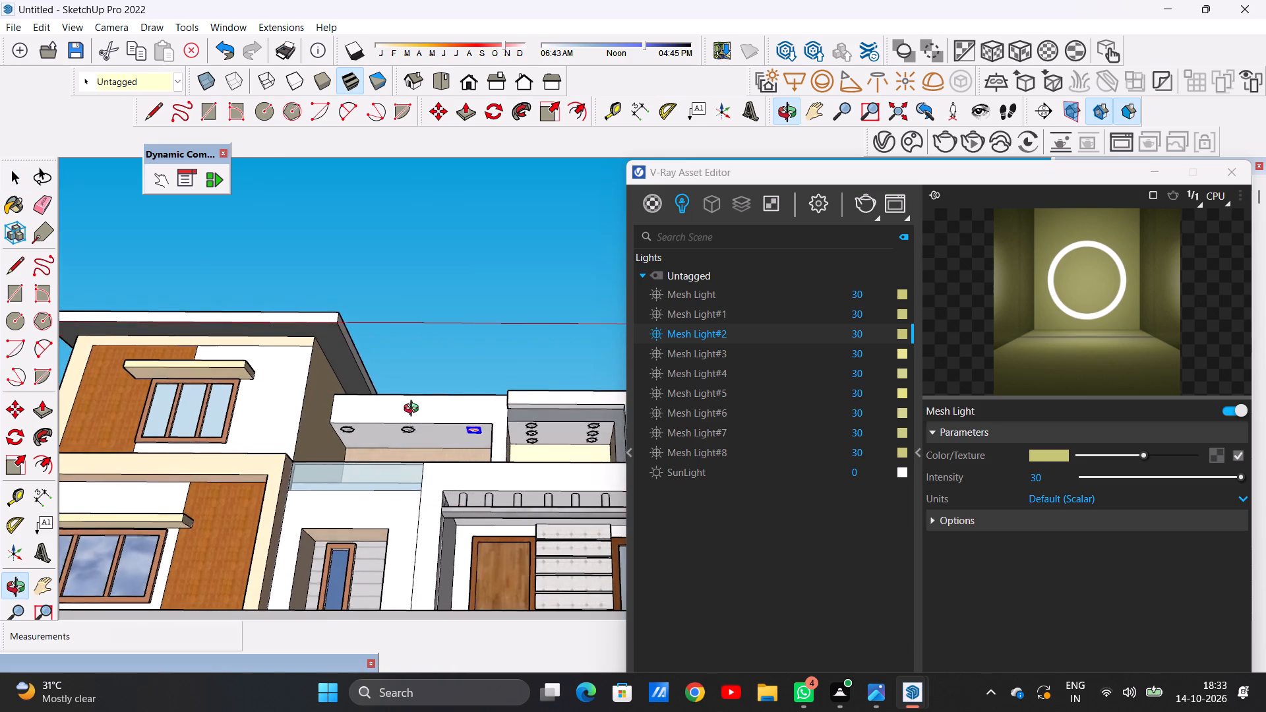
{"action": "middle_click_drag", "start_coordinate": [414, 410], "coordinate": [413, 410]}
{"action": "scroll", "coordinate": [427, 419], "scroll_direction": "up", "scroll_amount": 8}
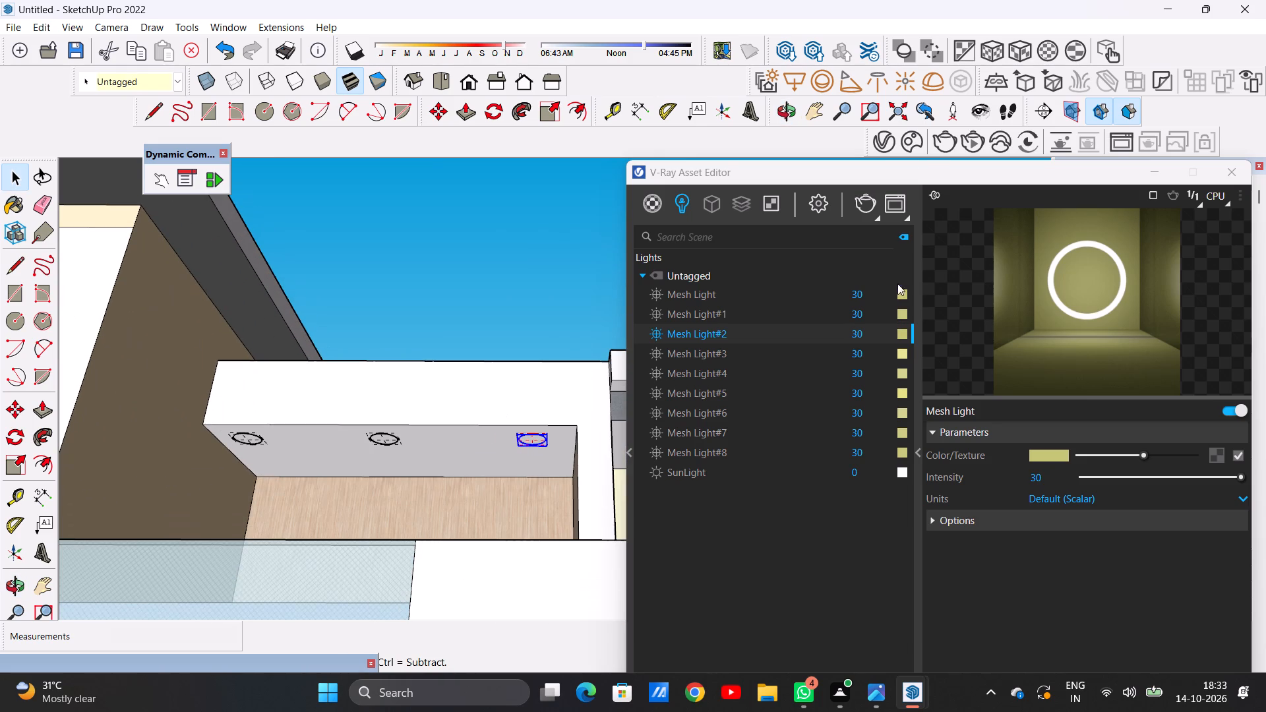
Close the V-Ray Asset Editor and paint the ceilings of both upper-floor recesses with Wood Bamboo from the Wood materials.
{"action": "left_click", "coordinate": [1228, 176]}
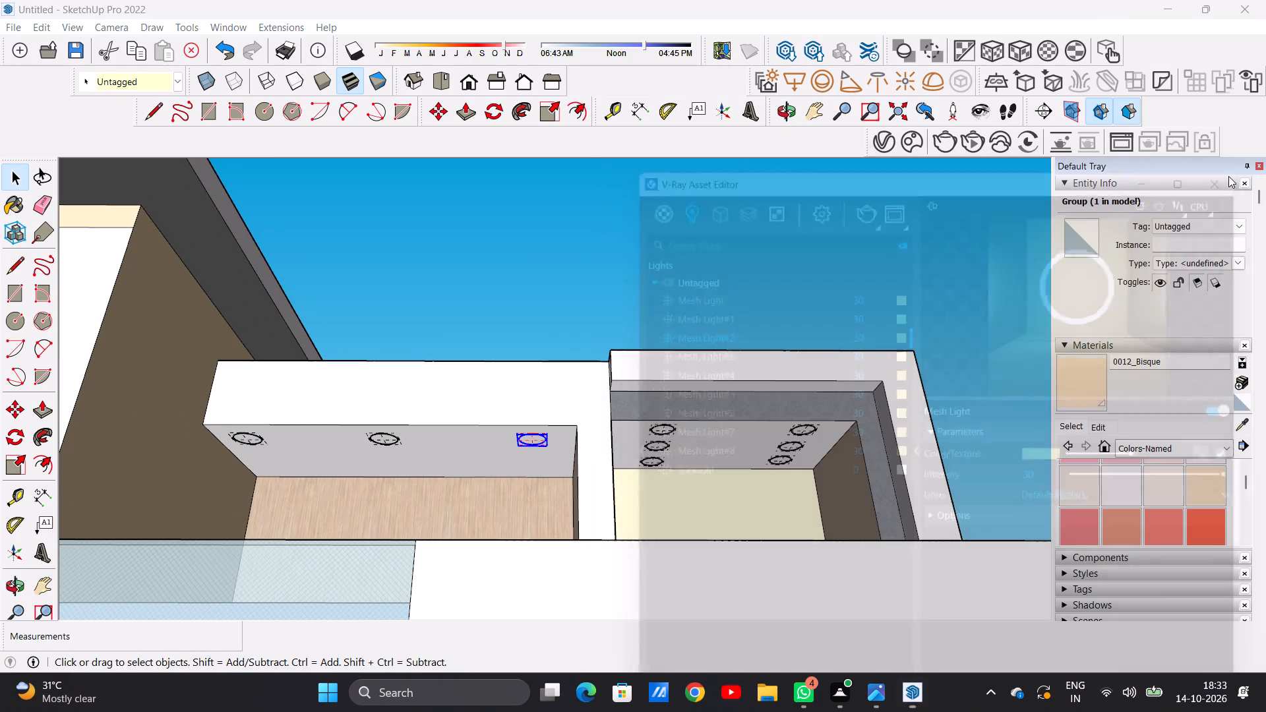
{"action": "scroll", "coordinate": [680, 454], "scroll_direction": "down", "scroll_amount": 4}
{"action": "middle_click_drag", "start_coordinate": [706, 422], "coordinate": [704, 454]}
{"action": "left_click", "coordinate": [626, 295]}
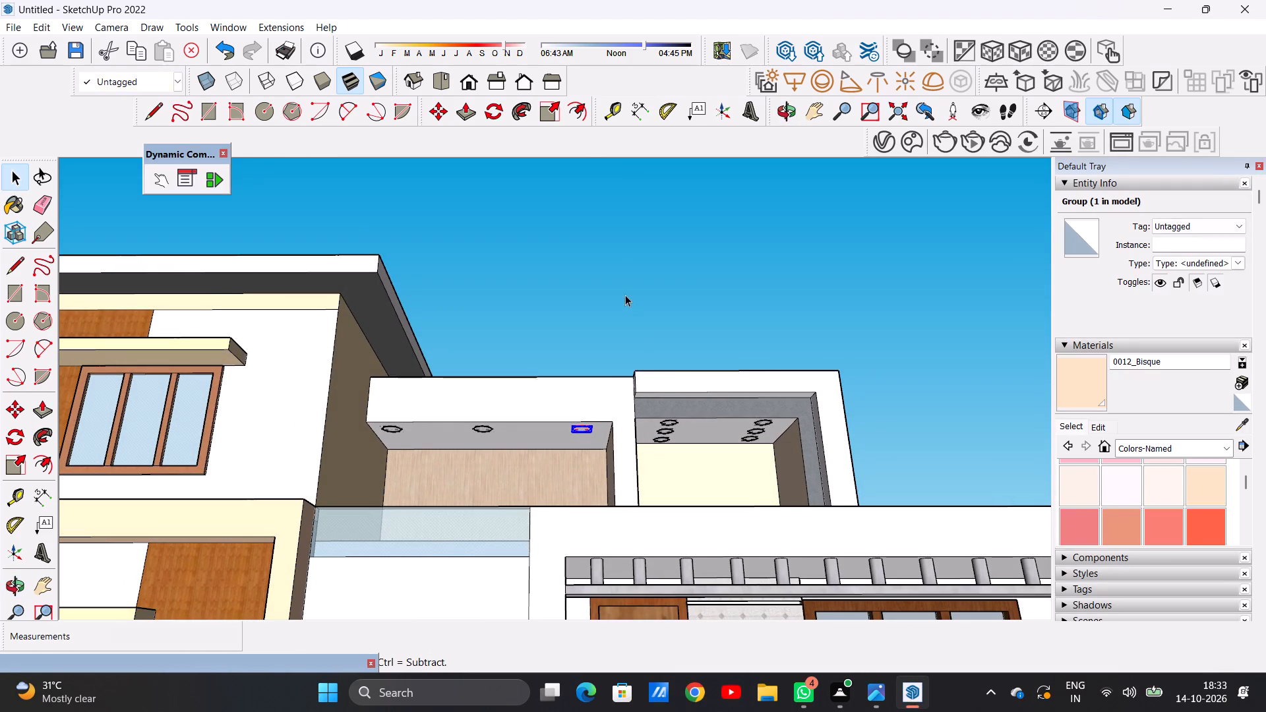
{"action": "scroll", "coordinate": [649, 452], "scroll_direction": "up", "scroll_amount": 9}
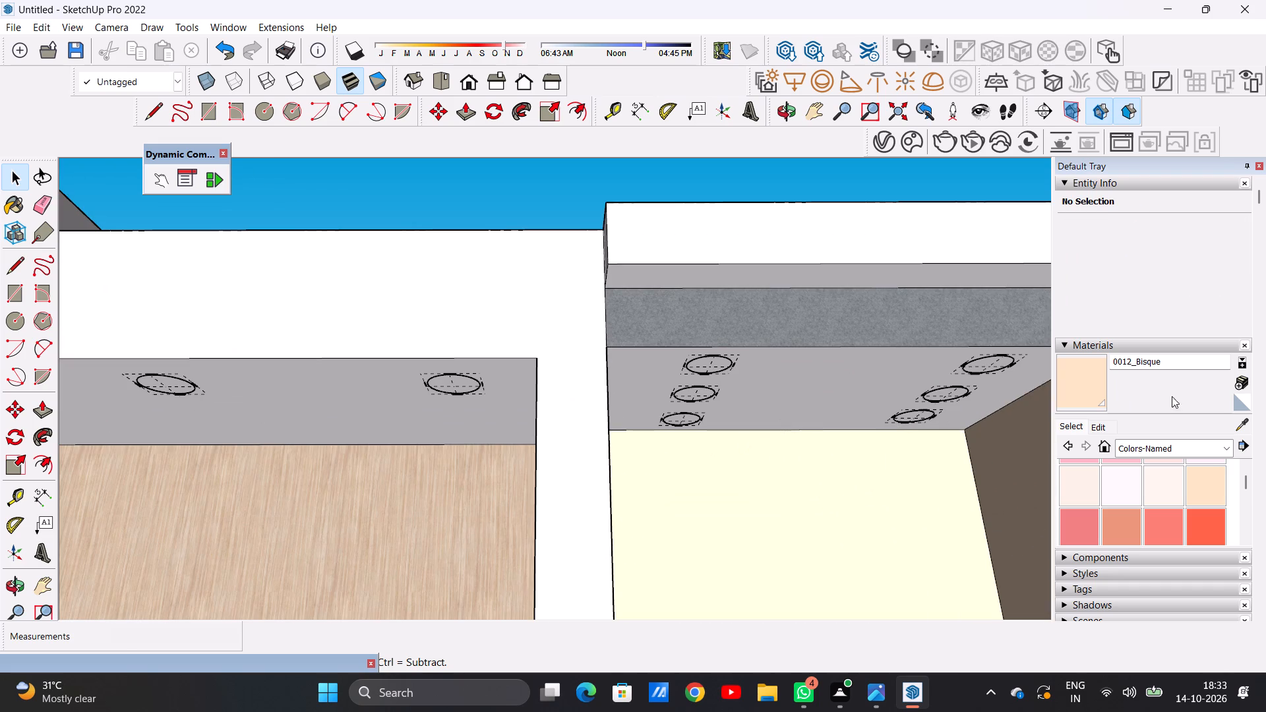
{"action": "left_click", "coordinate": [1158, 448]}
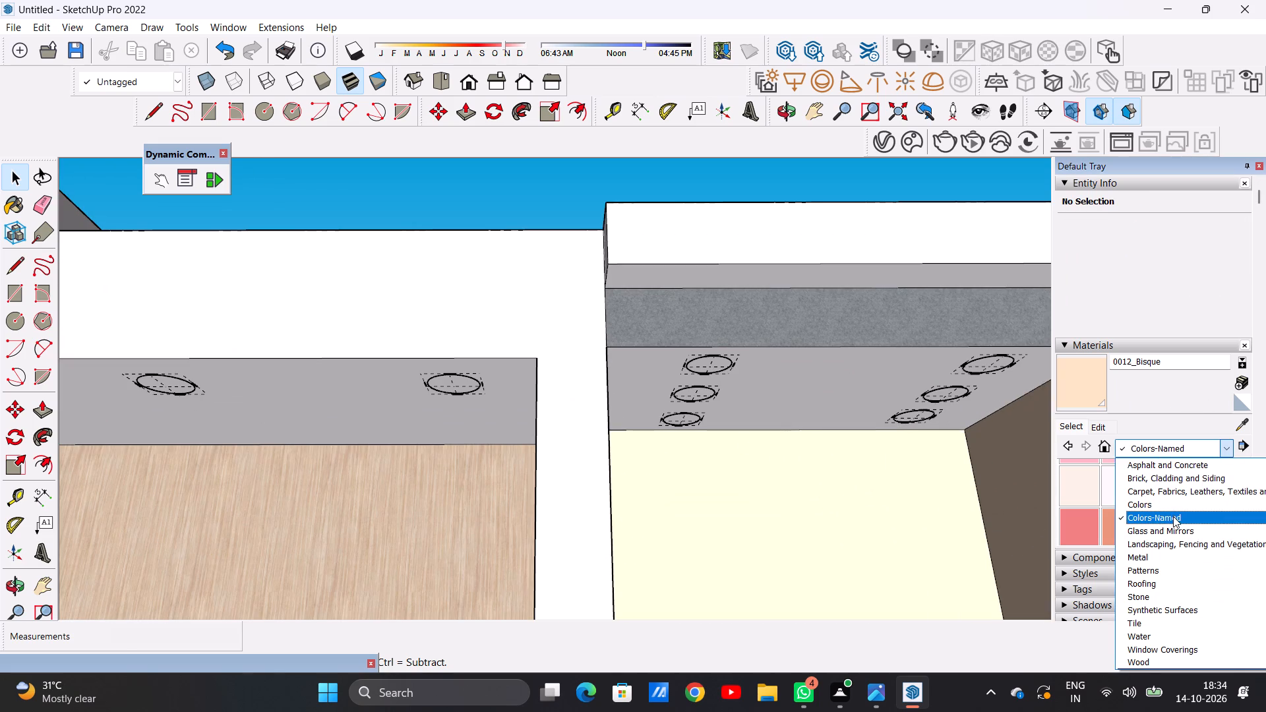
{"action": "left_click", "coordinate": [1124, 664]}
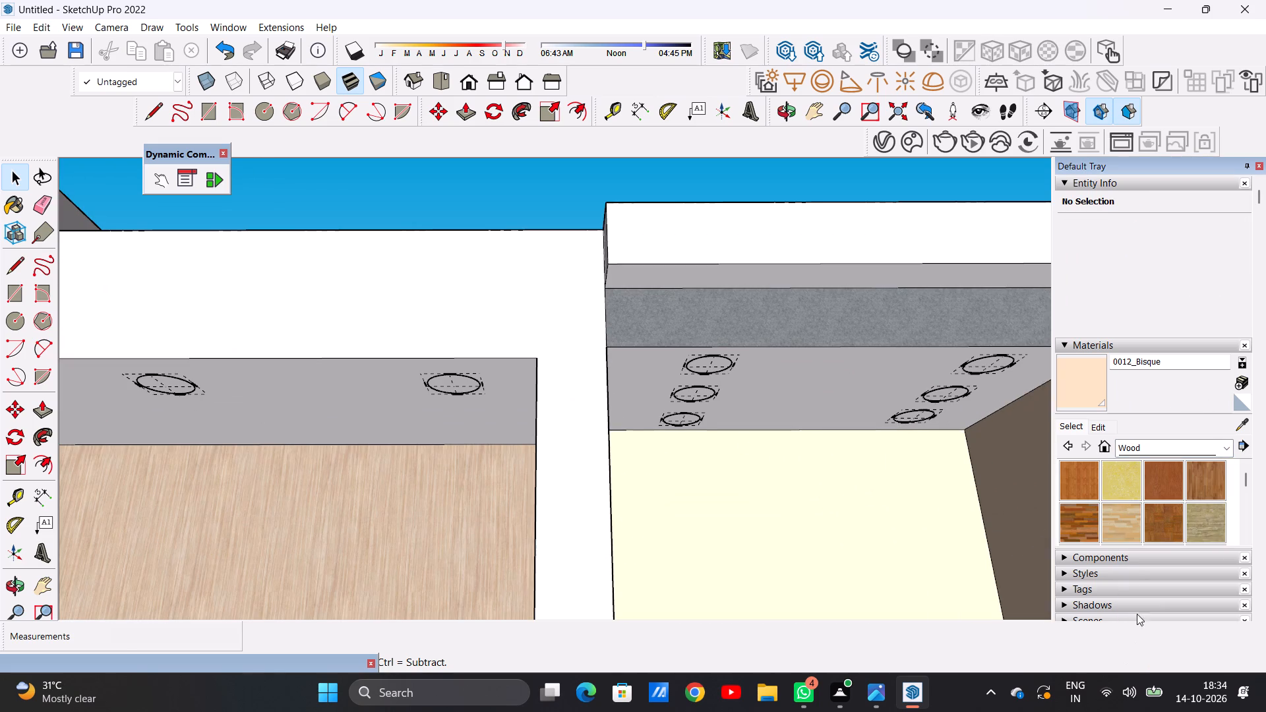
{"action": "left_click", "coordinate": [1079, 475]}
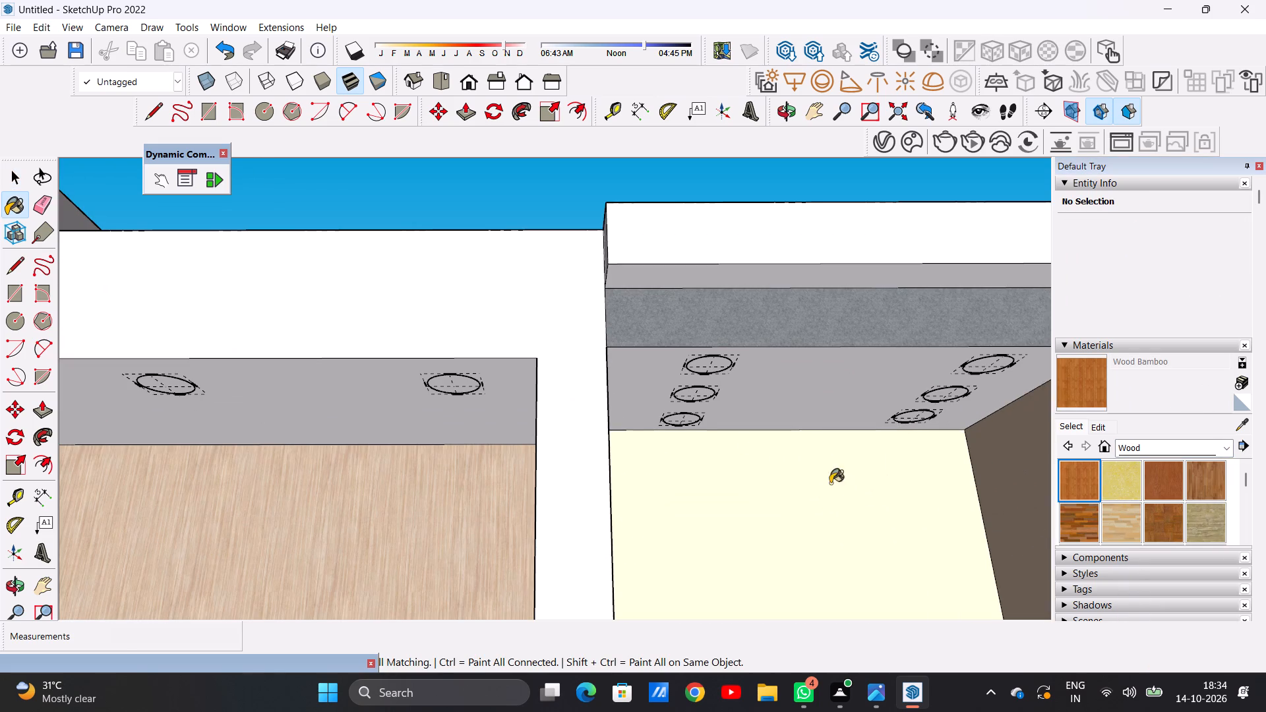
{"action": "left_click", "coordinate": [804, 372]}
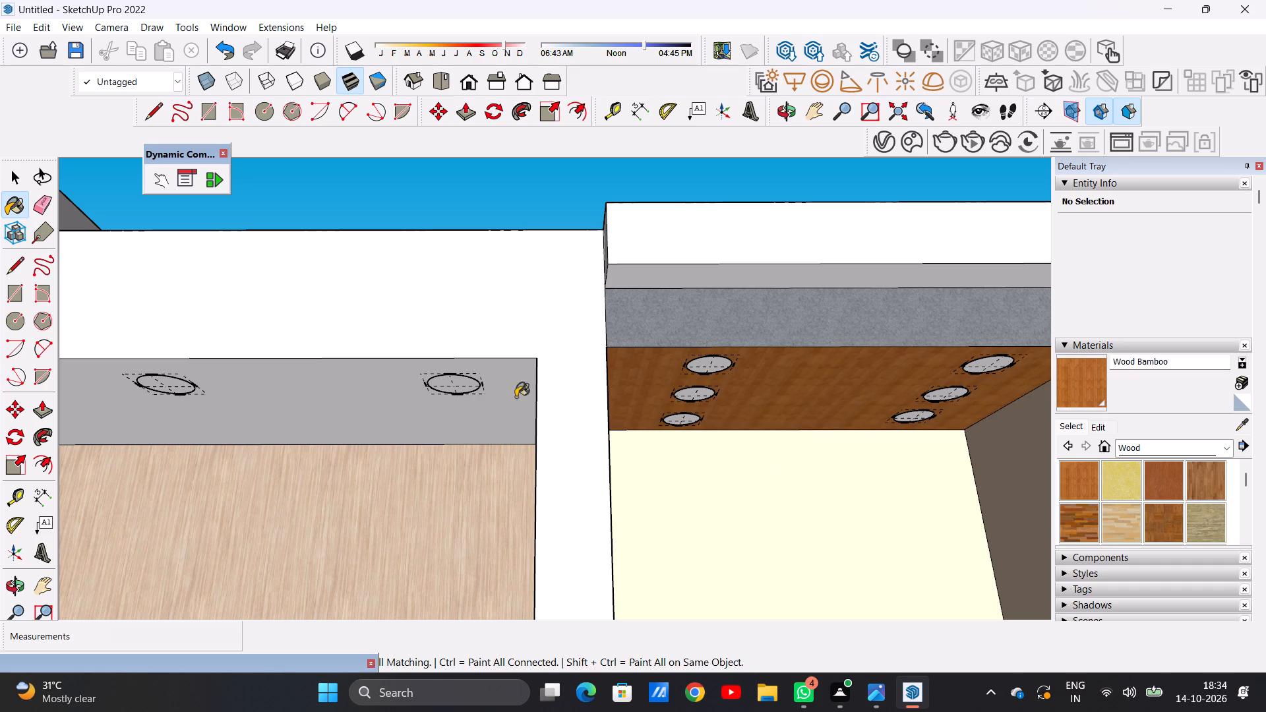
{"action": "left_click", "coordinate": [349, 399]}
{"action": "scroll", "coordinate": [588, 410], "scroll_direction": "down", "scroll_amount": 10}
{"action": "middle_click_drag", "start_coordinate": [626, 418], "coordinate": [595, 417]}
{"action": "scroll", "coordinate": [594, 395], "scroll_direction": "up", "scroll_amount": 2}
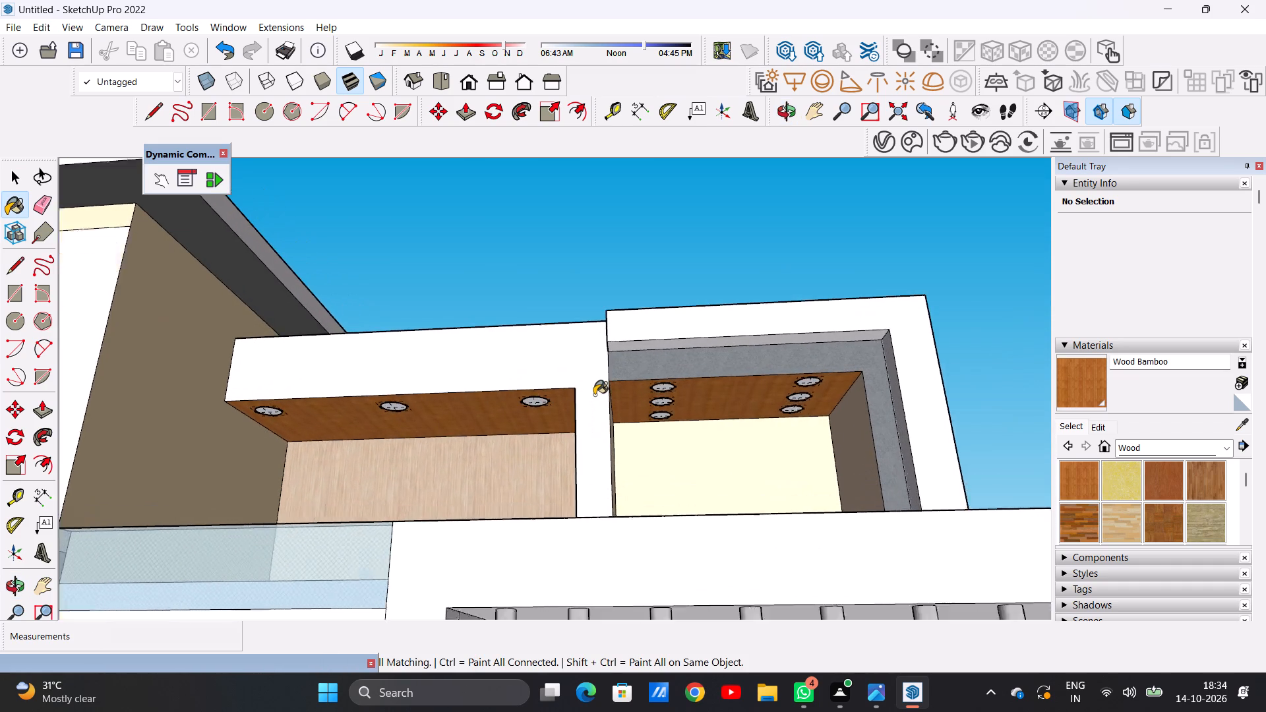
{"action": "scroll", "coordinate": [594, 395], "scroll_direction": "up", "scroll_amount": 2}
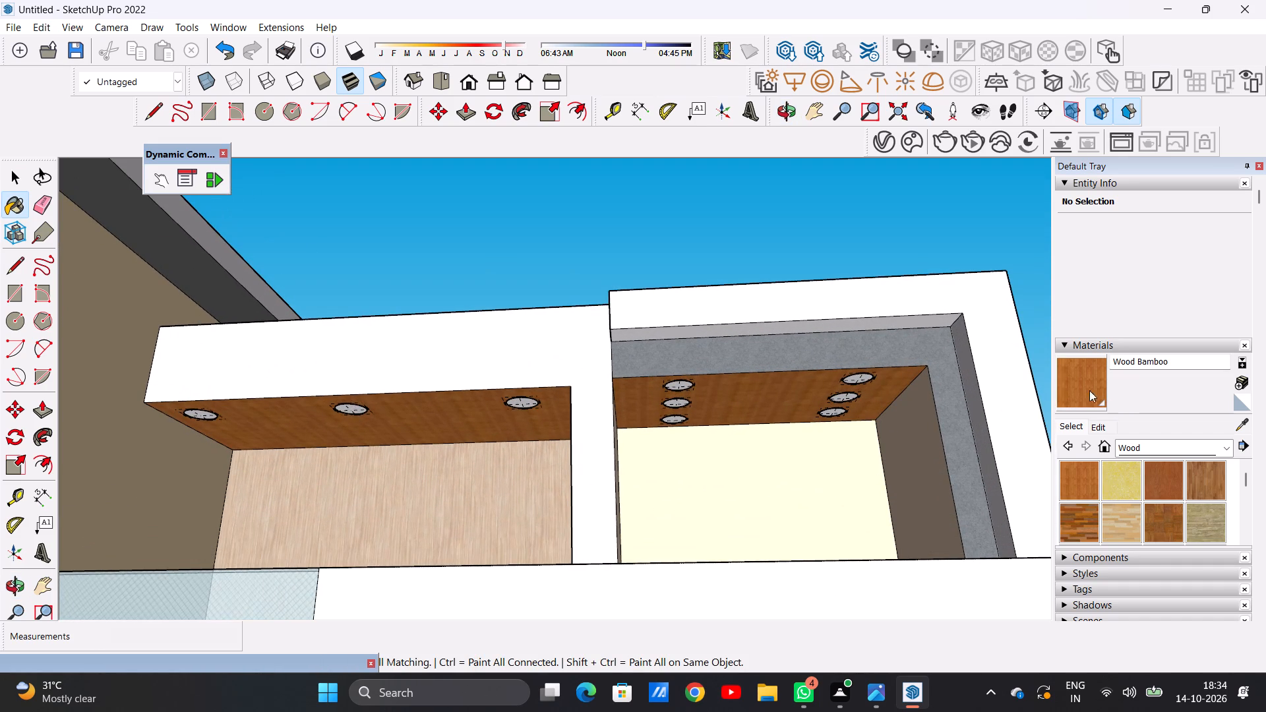
{"action": "key", "text": "space"}
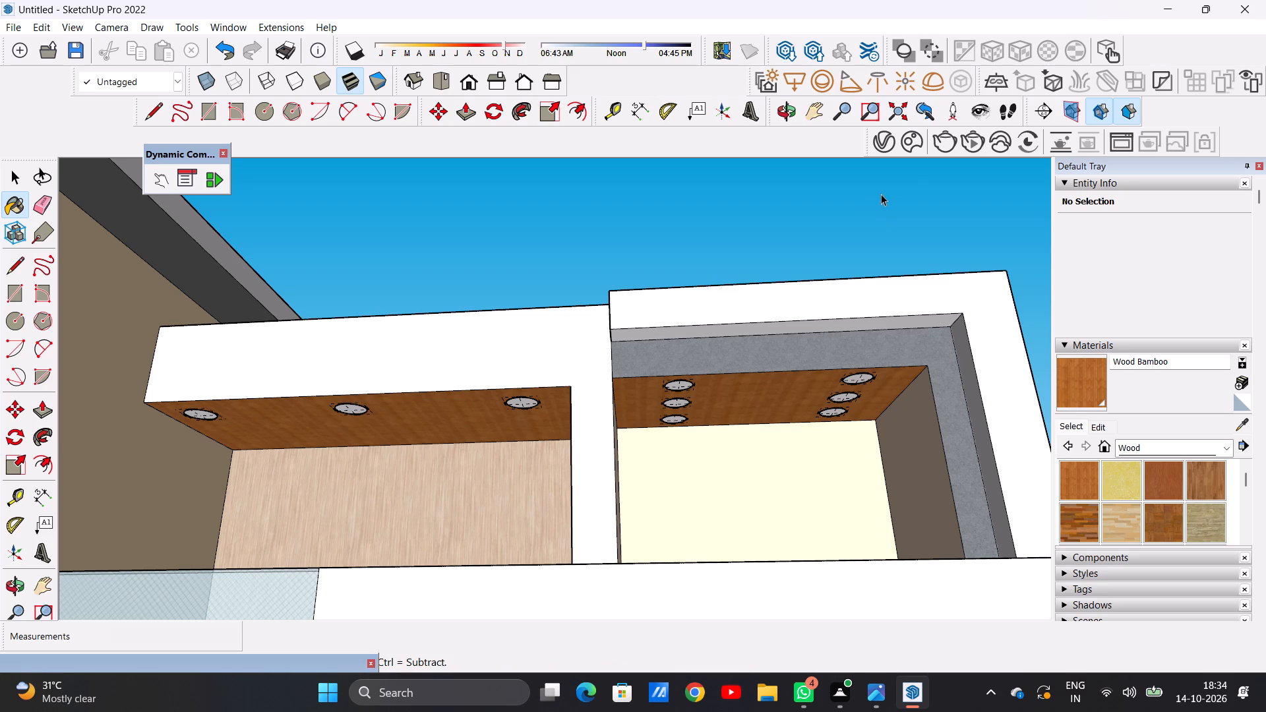
Run a test render of both recesses with their wood ceilings, and close the frame buffer.
{"action": "left_click", "coordinate": [941, 134]}
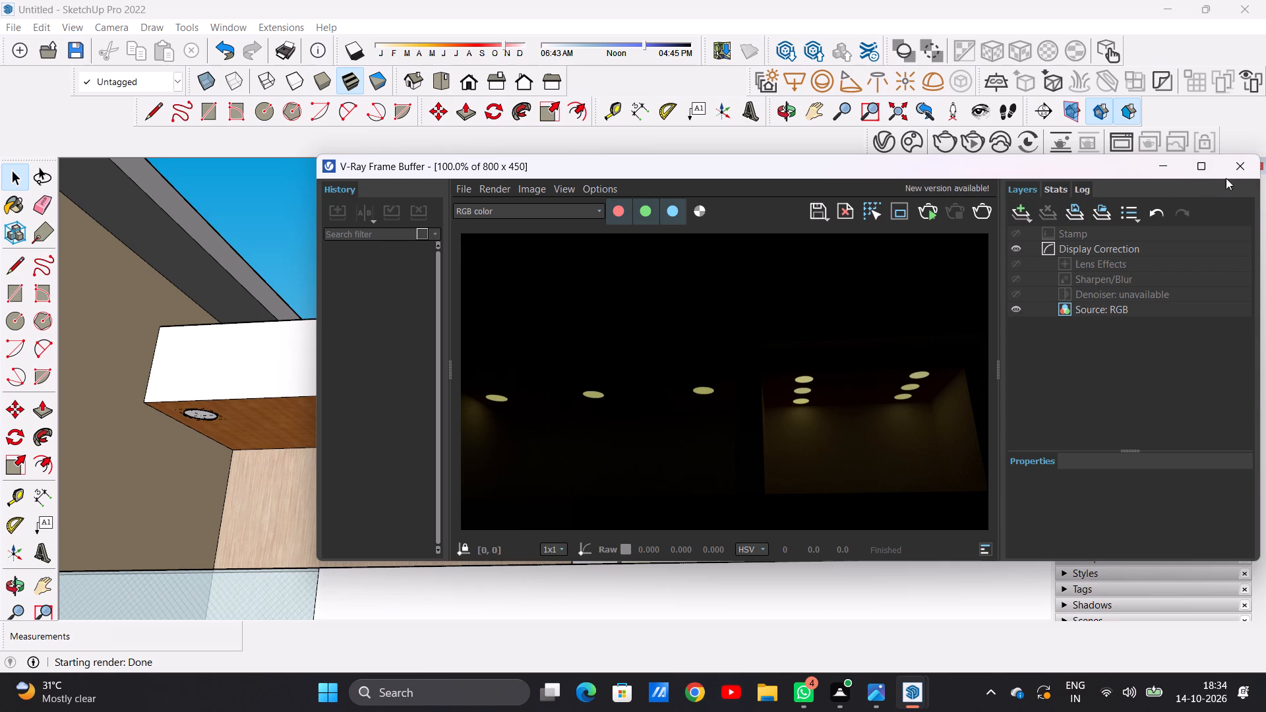
{"action": "left_click", "coordinate": [1240, 166]}
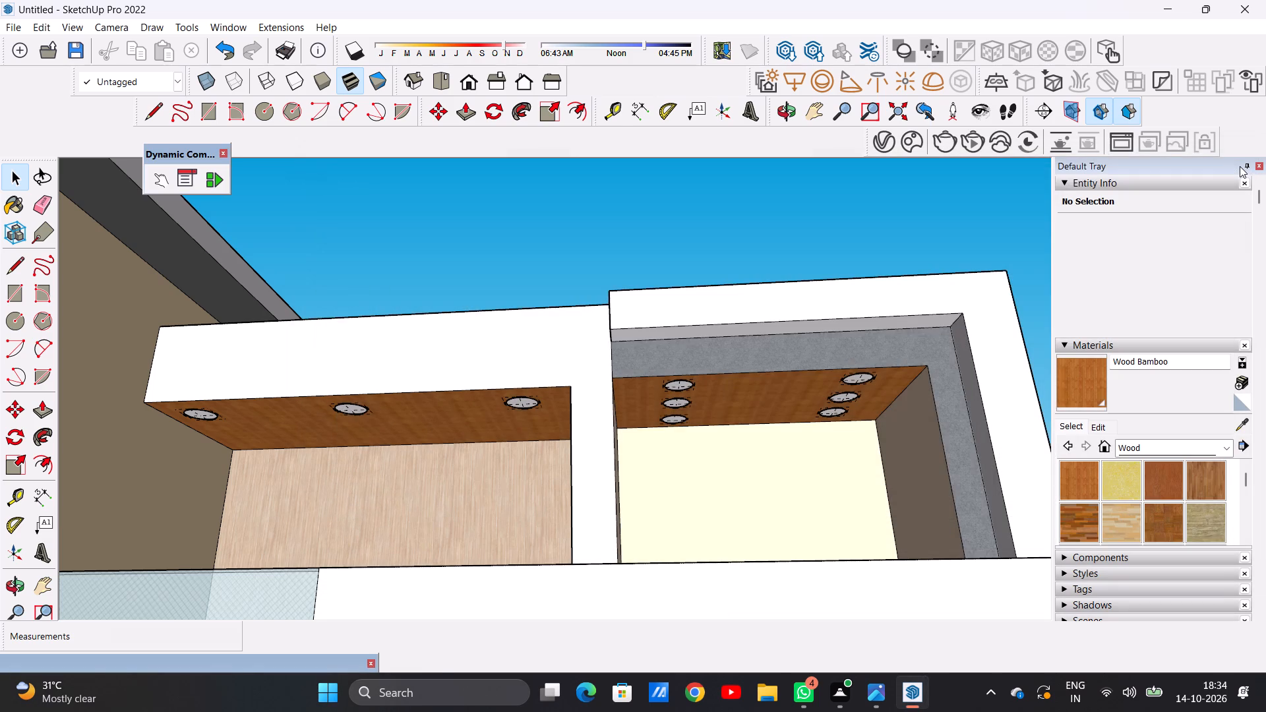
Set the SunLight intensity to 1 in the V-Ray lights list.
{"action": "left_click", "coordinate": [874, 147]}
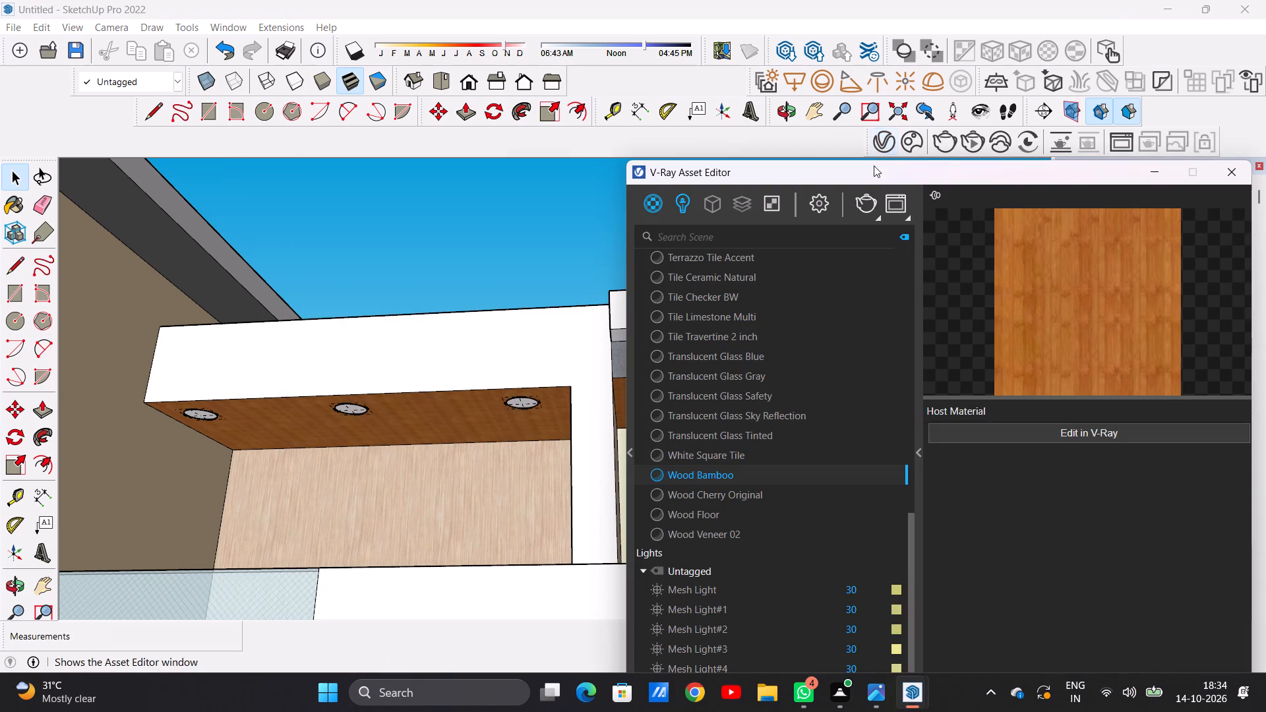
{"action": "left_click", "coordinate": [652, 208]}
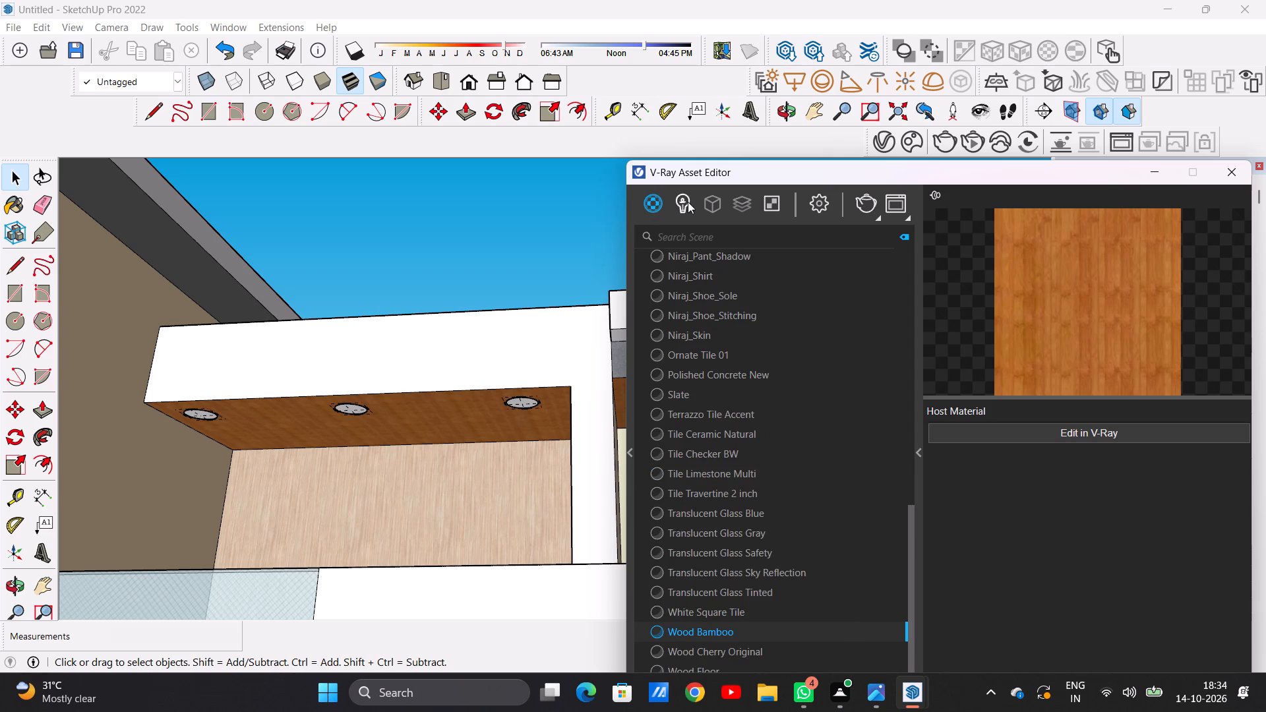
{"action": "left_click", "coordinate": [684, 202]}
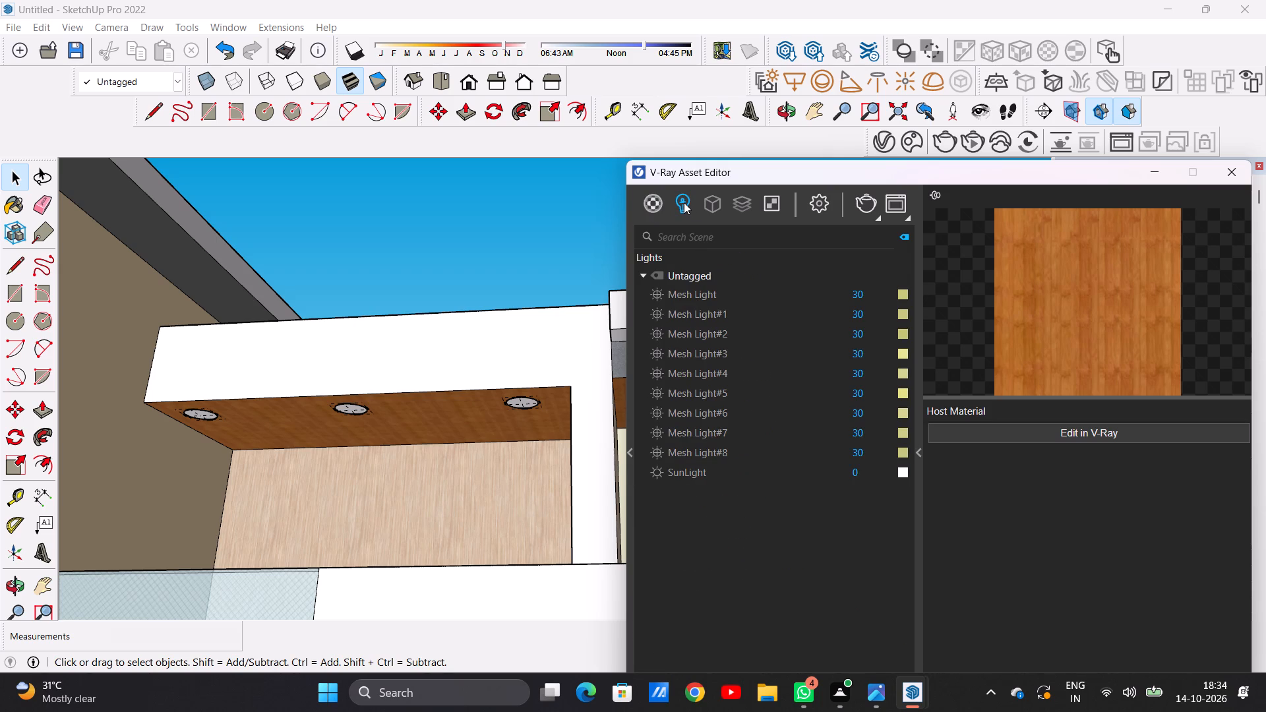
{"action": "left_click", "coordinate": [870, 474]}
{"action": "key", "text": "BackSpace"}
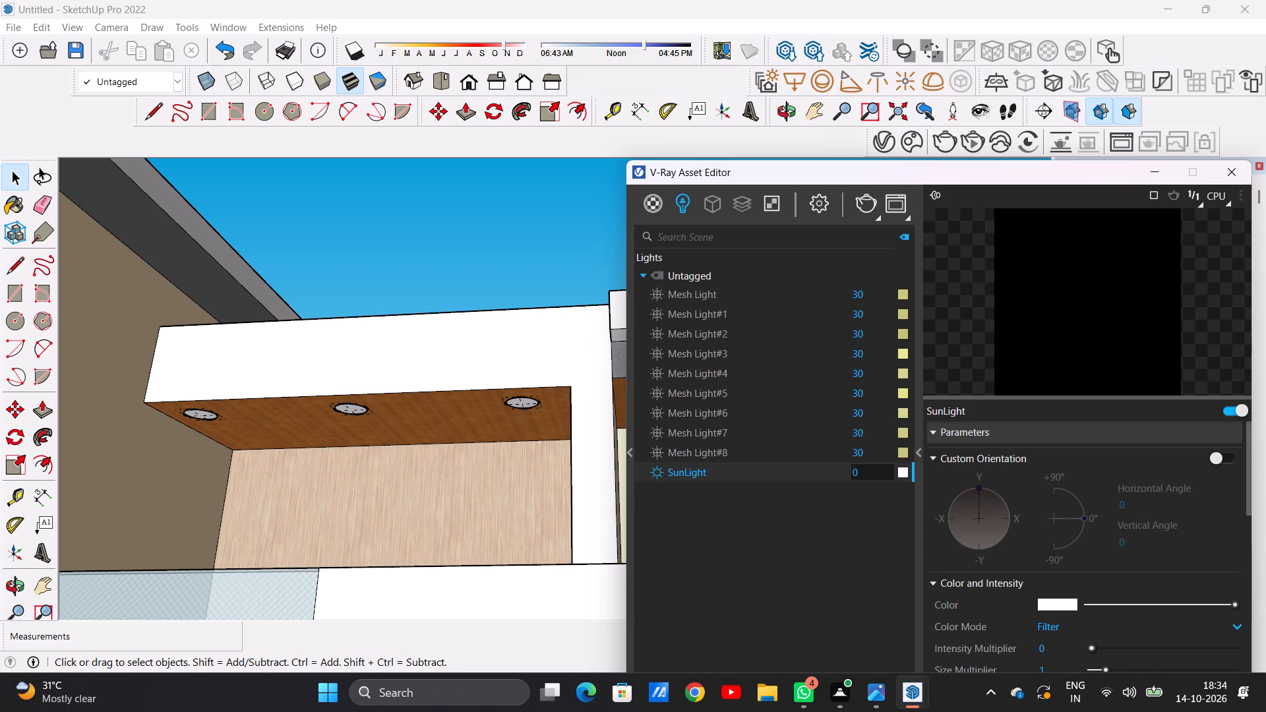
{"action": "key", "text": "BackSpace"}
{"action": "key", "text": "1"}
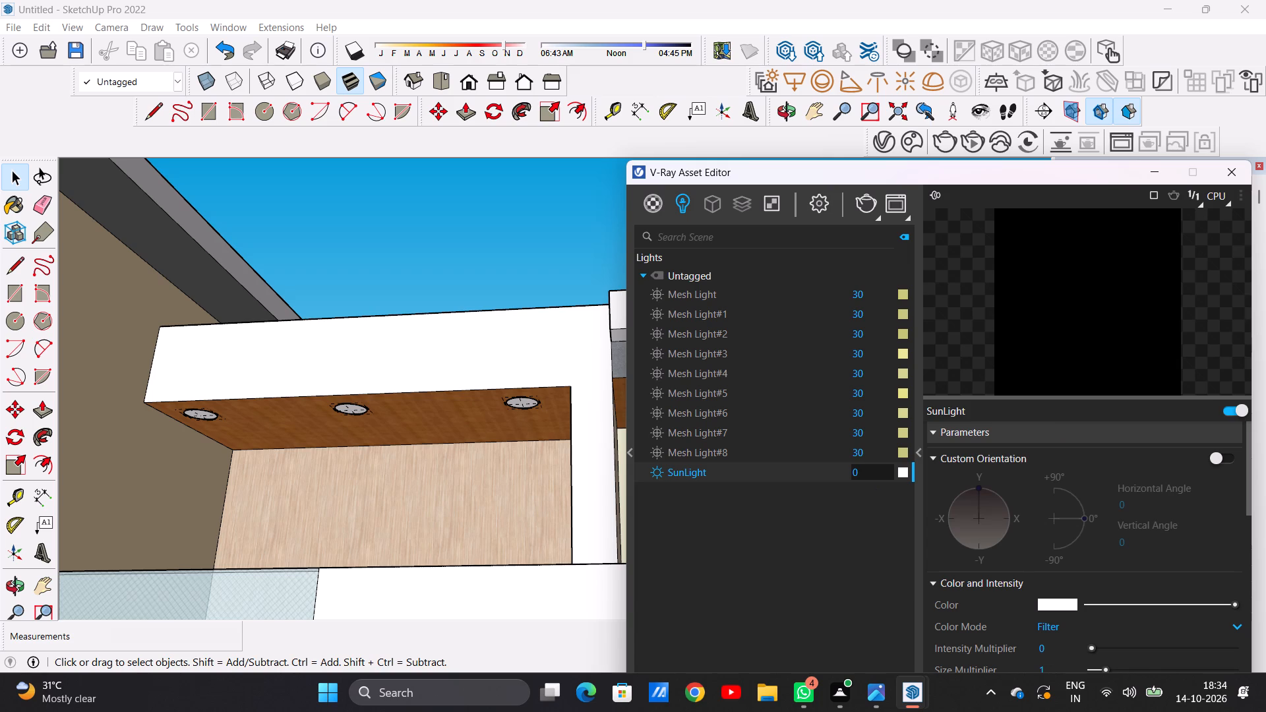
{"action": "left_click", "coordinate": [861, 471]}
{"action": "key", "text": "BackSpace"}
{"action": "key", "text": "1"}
Run a test render of both recesses in sunlight, inspect the wood ceilings, and close the frame buffer.
{"action": "left_click", "coordinate": [864, 203]}
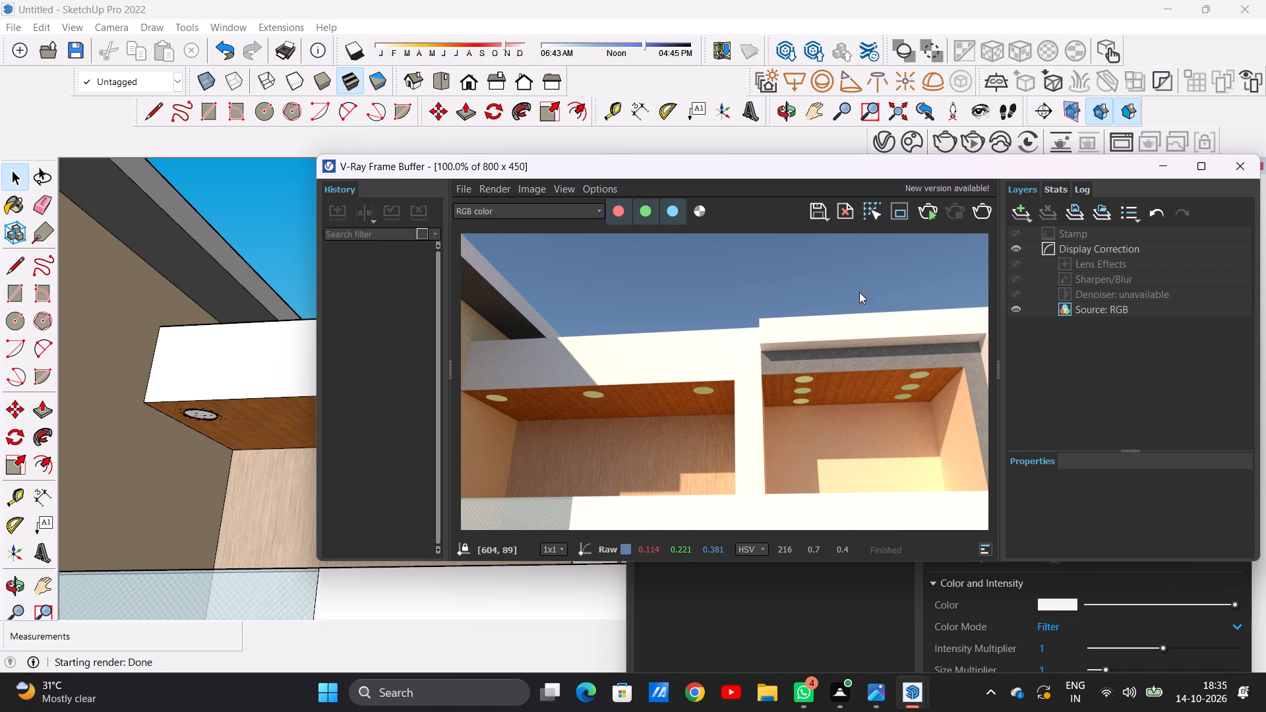
{"action": "left_click", "coordinate": [1241, 162]}
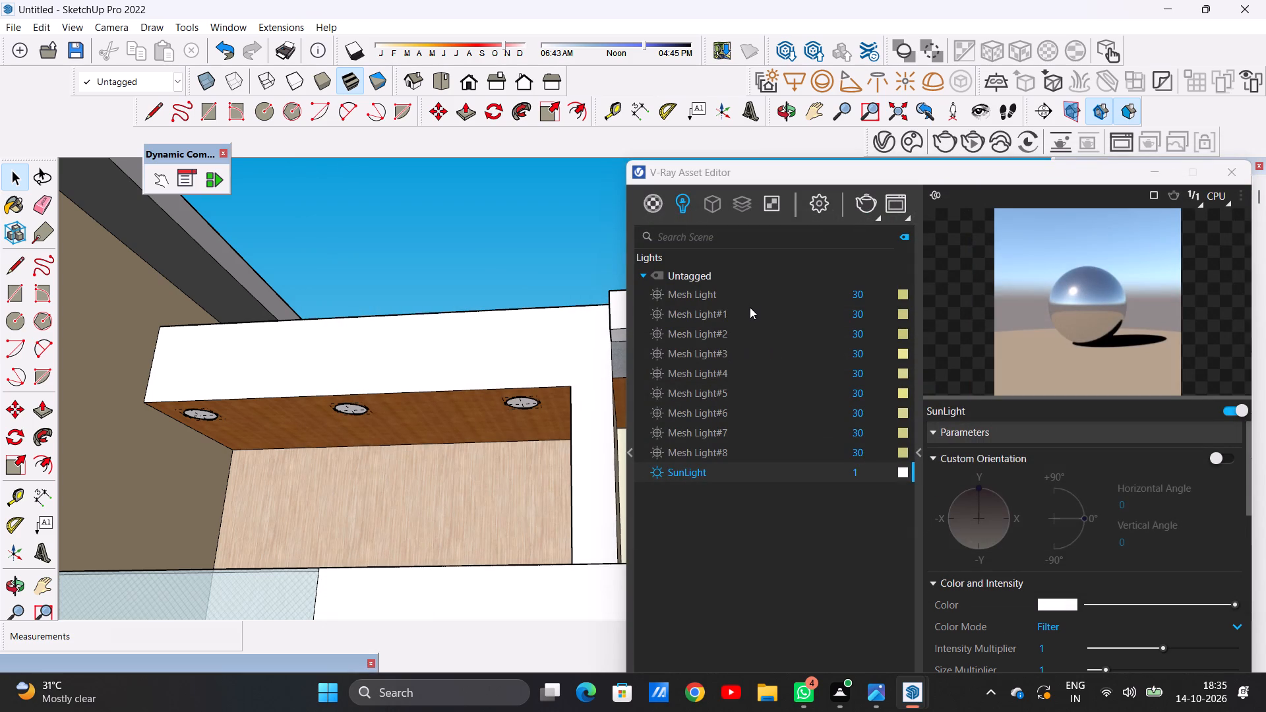
Set the SunLight intensity to 0, with both recesses viewed from slightly farther back.
{"action": "scroll", "coordinate": [444, 396], "scroll_direction": "down", "scroll_amount": 3}
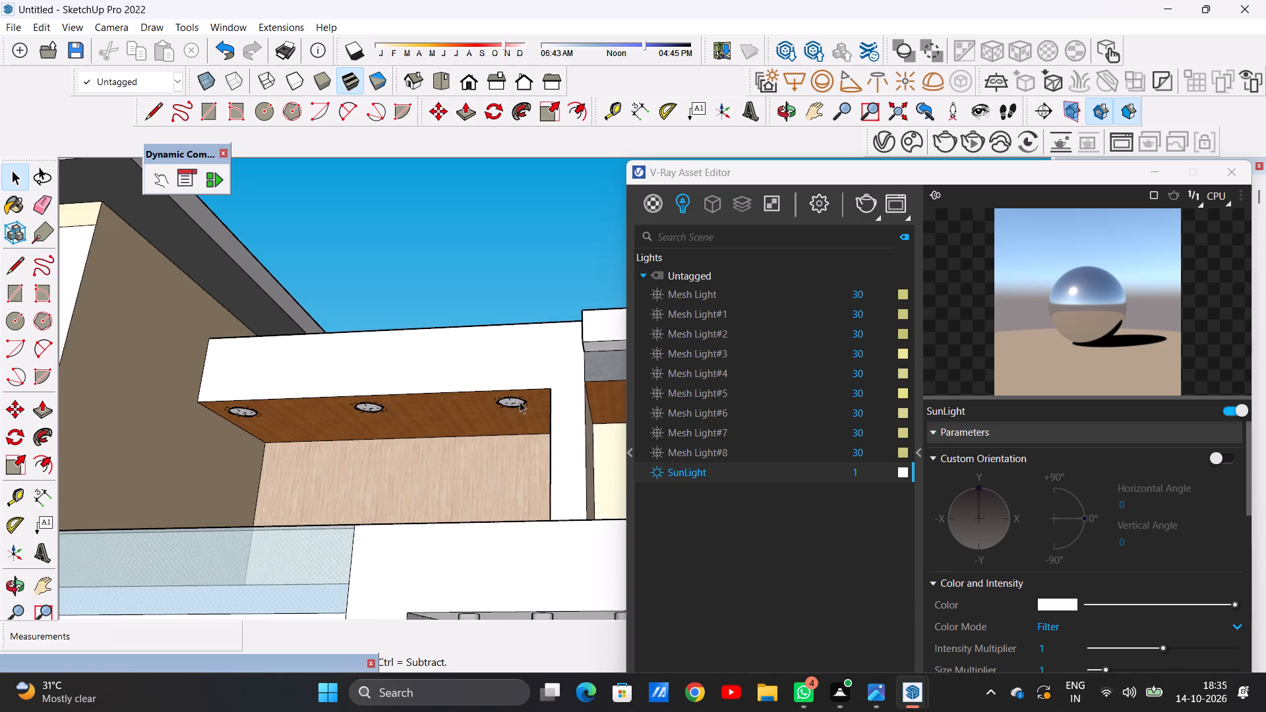
{"action": "scroll", "coordinate": [520, 401], "scroll_direction": "down", "scroll_amount": 1}
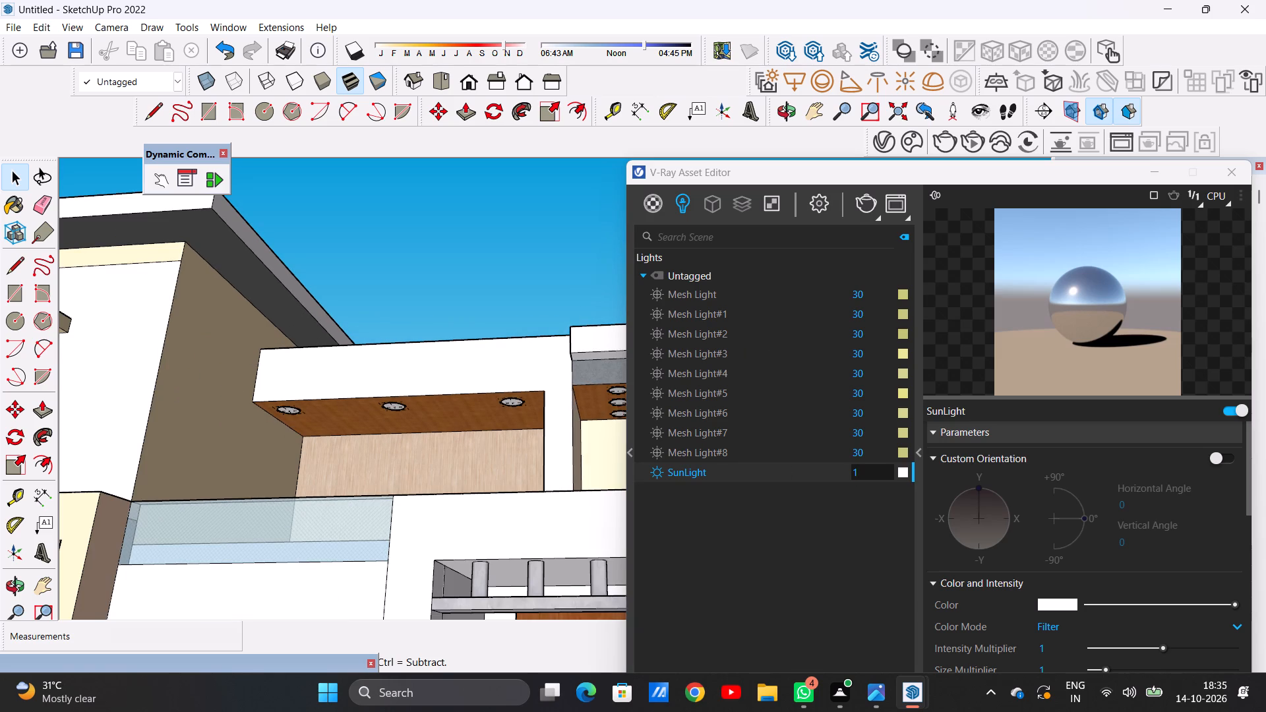
{"action": "left_click", "coordinate": [863, 471]}
{"action": "key", "text": "BackSpace"}
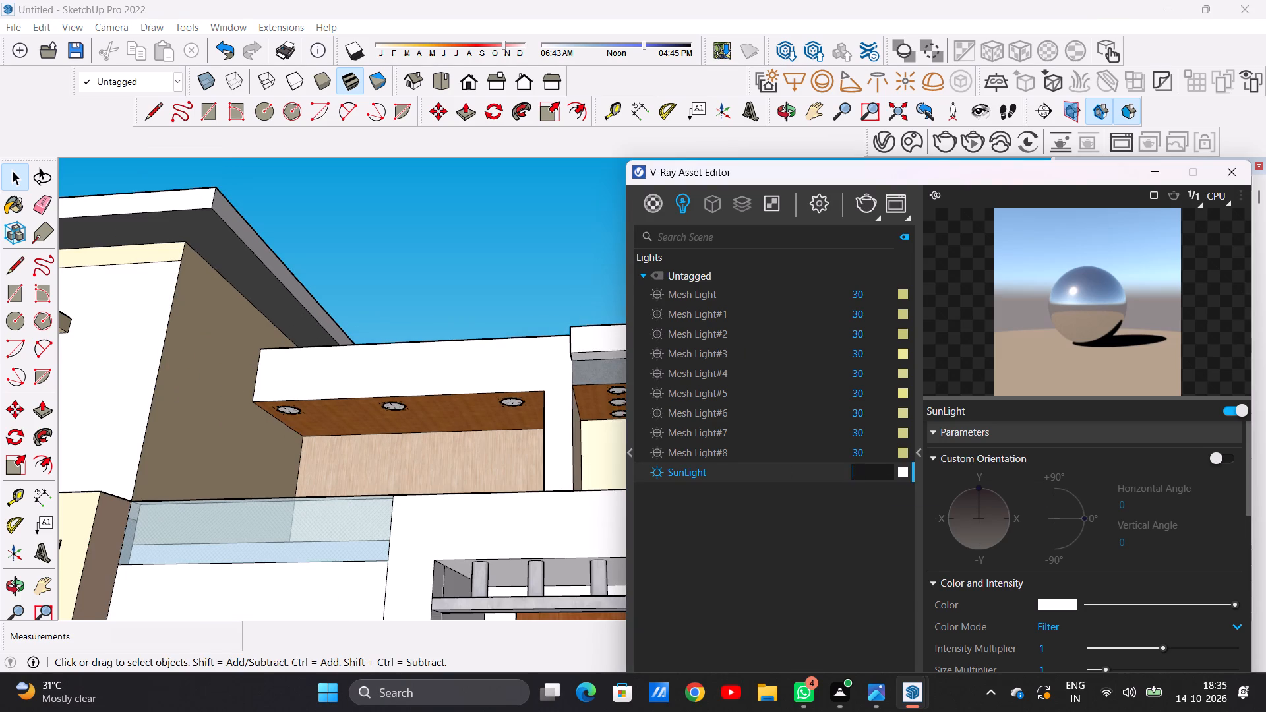
{"action": "key", "text": "0"}
Run a test render of both recesses lit only by their ceiling lights.
{"action": "left_click", "coordinate": [863, 204]}
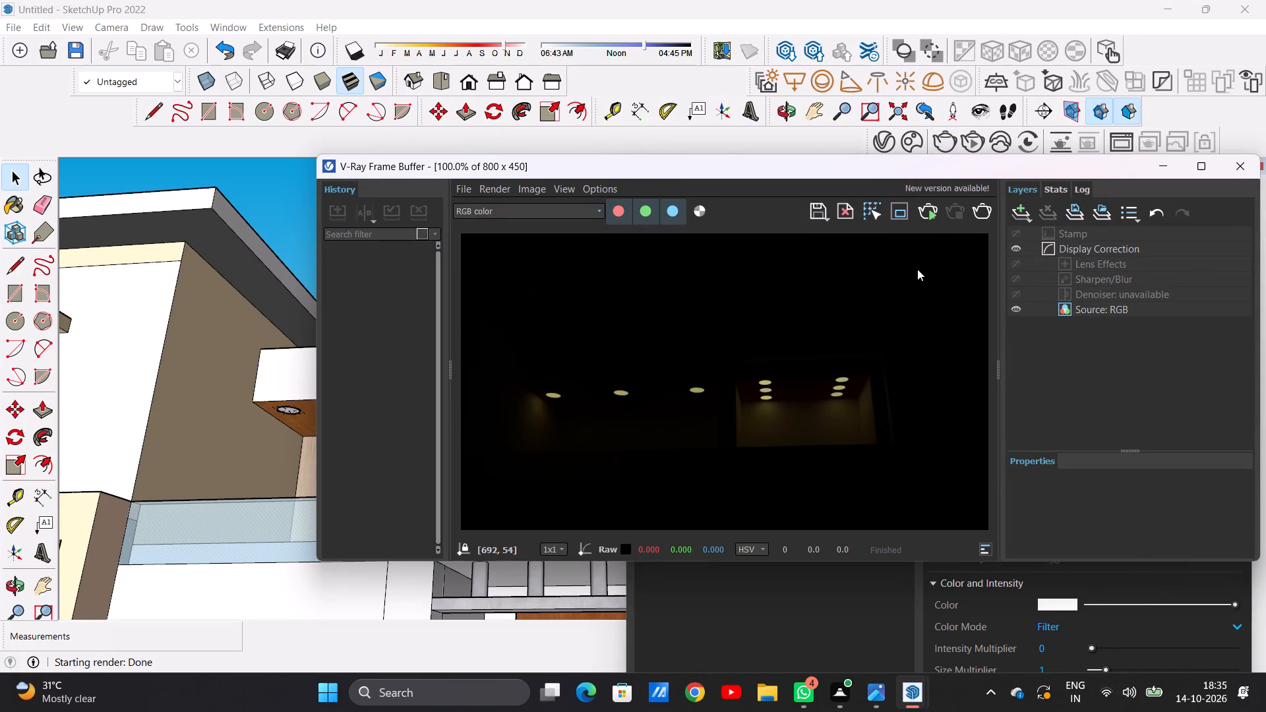
Close the V-Ray frame buffer and the Asset Editor.
{"action": "left_click", "coordinate": [1228, 158]}
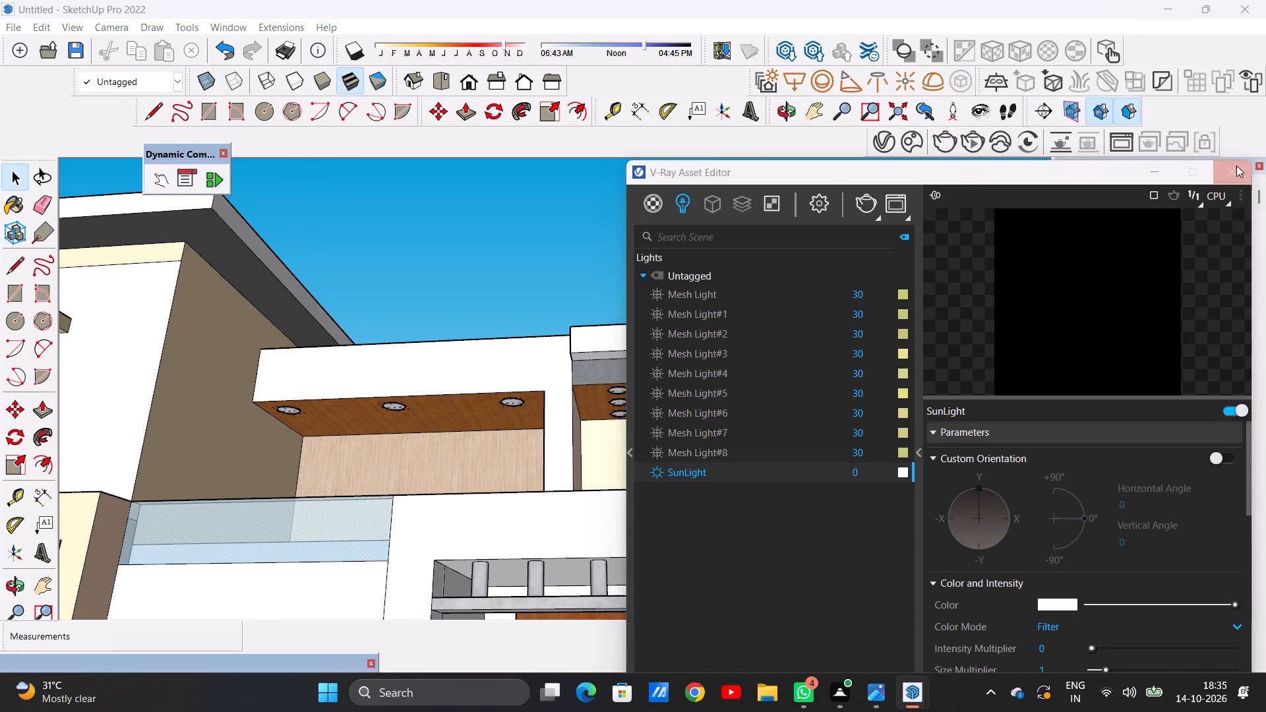
{"action": "left_click", "coordinate": [1236, 165]}
Examine the recess ceilings and the whole house exterior from below, from the front and from above the yard.
{"action": "scroll", "coordinate": [835, 316], "scroll_direction": "down", "scroll_amount": 10, "text": "ctrl"}
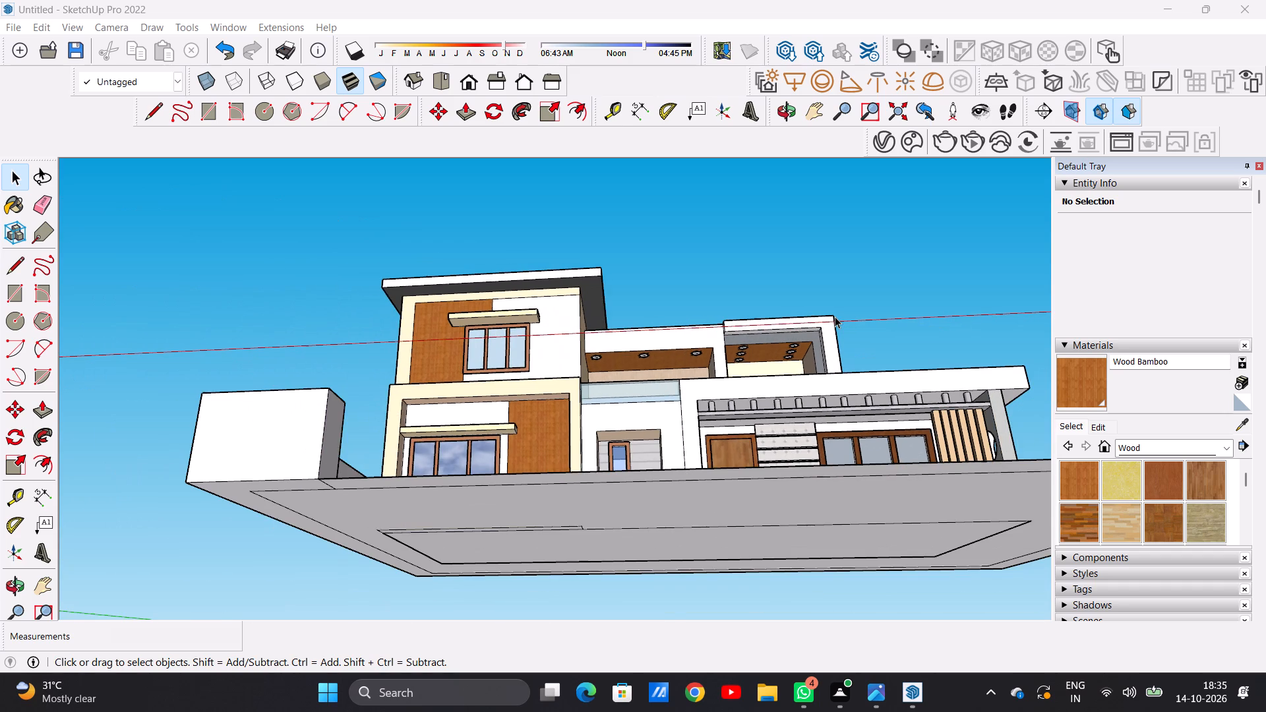
{"action": "scroll", "coordinate": [797, 340], "scroll_direction": "up", "scroll_amount": 3}
{"action": "middle_click_drag", "start_coordinate": [798, 338], "coordinate": [783, 456]}
{"action": "scroll", "coordinate": [709, 387], "scroll_direction": "down", "scroll_amount": 9}
{"action": "scroll", "coordinate": [733, 359], "scroll_direction": "up", "scroll_amount": 14}
{"action": "middle_click_drag", "start_coordinate": [717, 398], "coordinate": [709, 267]}
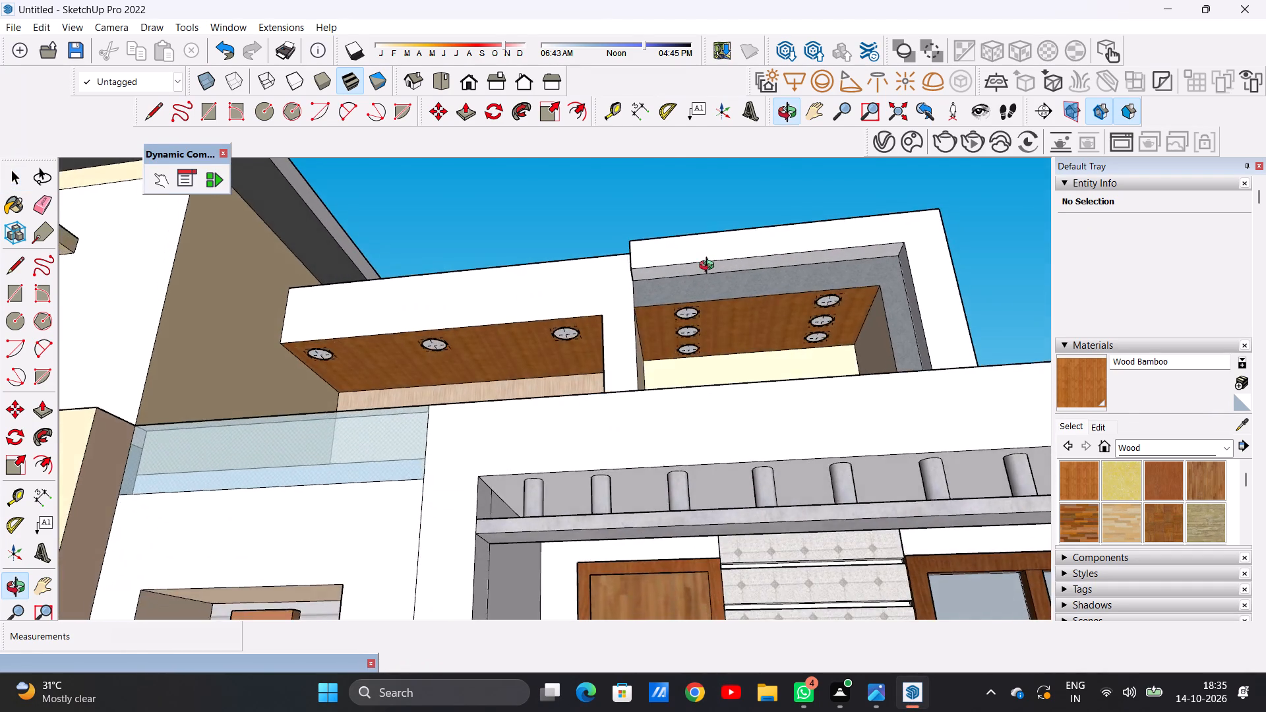
{"action": "middle_click_drag", "start_coordinate": [709, 267], "coordinate": [775, 446]}
{"action": "scroll", "coordinate": [727, 394], "scroll_direction": "down", "scroll_amount": 10}
{"action": "scroll", "coordinate": [699, 445], "scroll_direction": "up", "scroll_amount": 5}
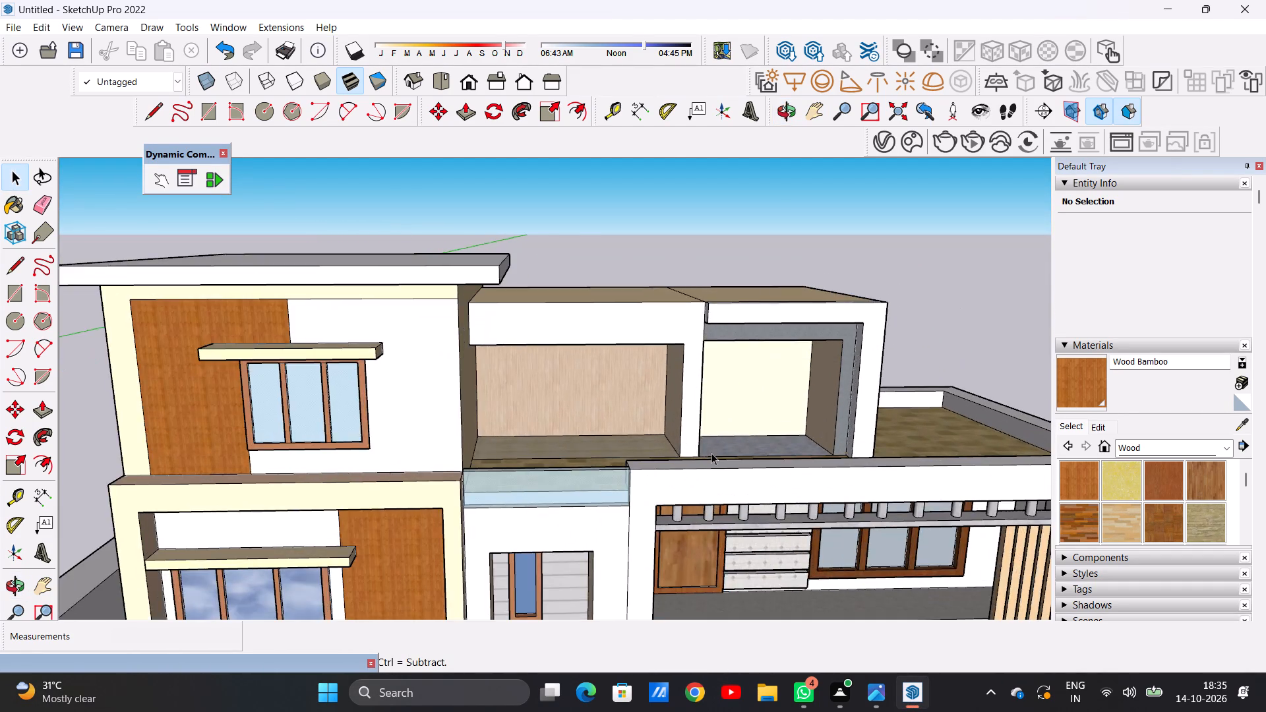
{"action": "middle_click_drag", "start_coordinate": [709, 450], "coordinate": [680, 380]}
{"action": "scroll", "coordinate": [680, 385], "scroll_direction": "down", "scroll_amount": 12}
{"action": "scroll", "coordinate": [759, 514], "scroll_direction": "up", "scroll_amount": 2}
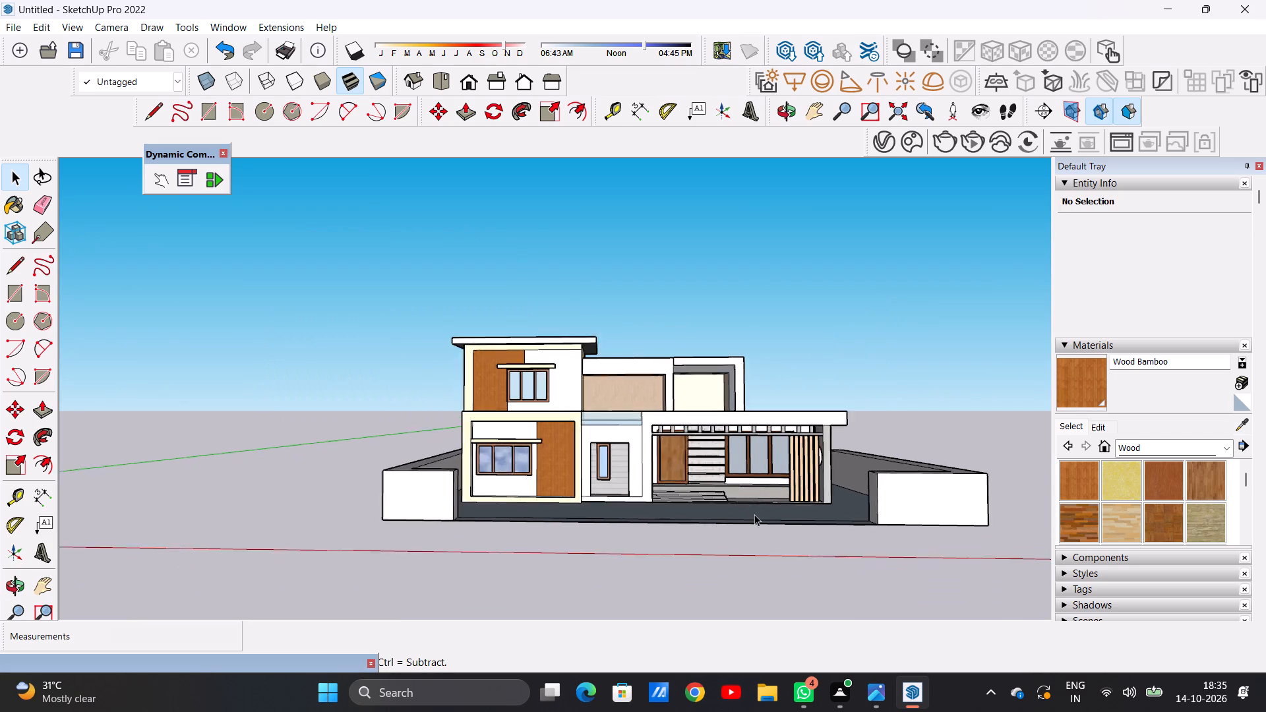
{"action": "scroll", "coordinate": [754, 514], "scroll_direction": "up", "scroll_amount": 4}
{"action": "scroll", "coordinate": [701, 468], "scroll_direction": "up", "scroll_amount": 7}
{"action": "middle_click_drag", "start_coordinate": [687, 372], "coordinate": [689, 475]}
{"action": "scroll", "coordinate": [725, 429], "scroll_direction": "down", "scroll_amount": 9}
{"action": "middle_click_drag", "start_coordinate": [729, 459], "coordinate": [682, 424]}
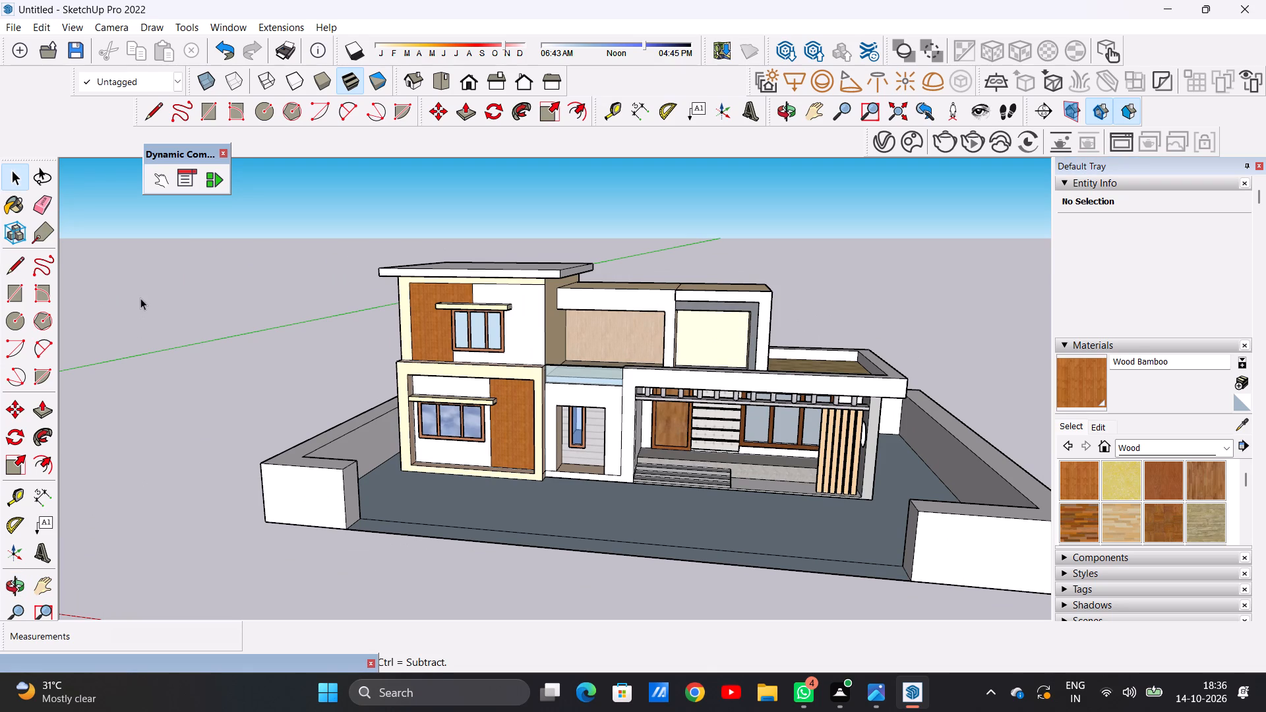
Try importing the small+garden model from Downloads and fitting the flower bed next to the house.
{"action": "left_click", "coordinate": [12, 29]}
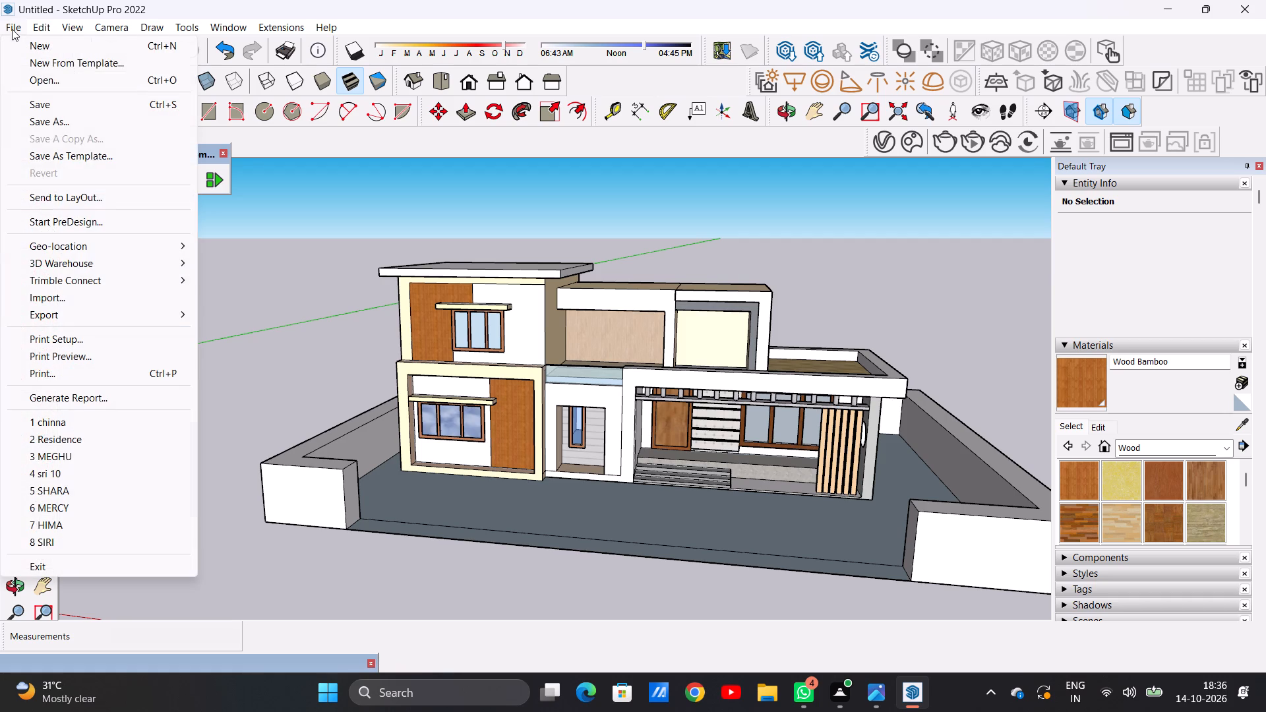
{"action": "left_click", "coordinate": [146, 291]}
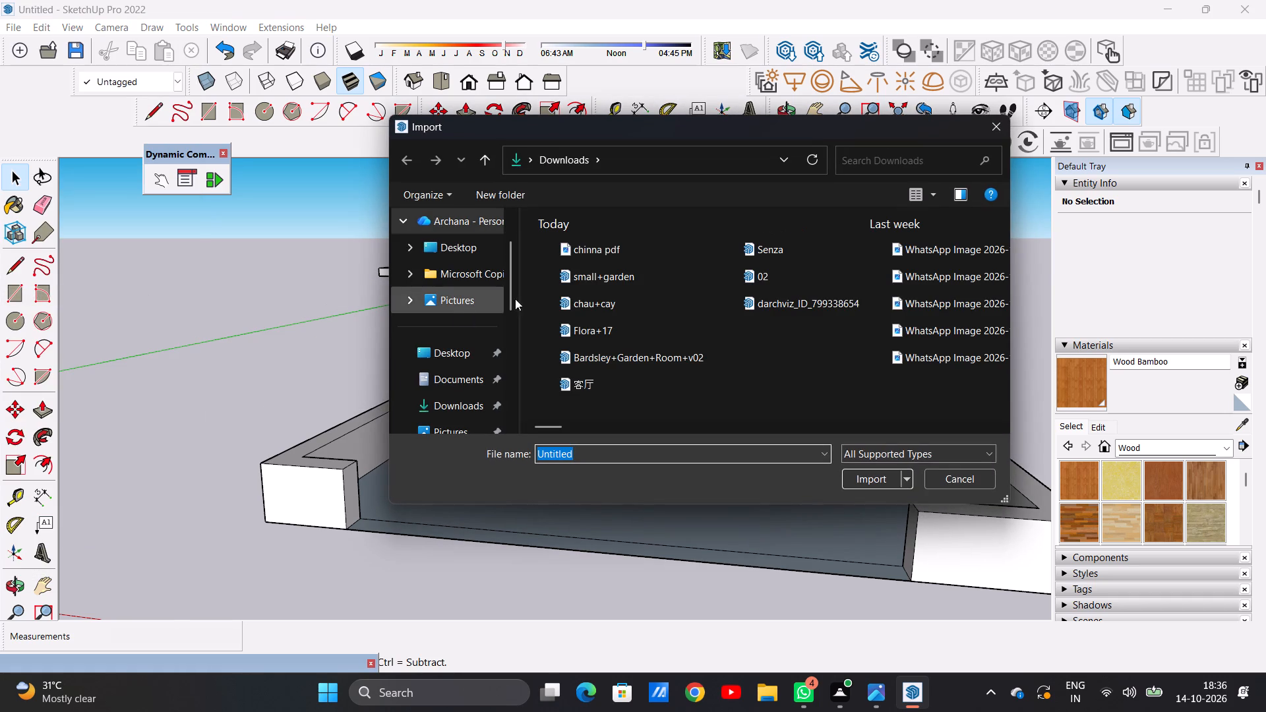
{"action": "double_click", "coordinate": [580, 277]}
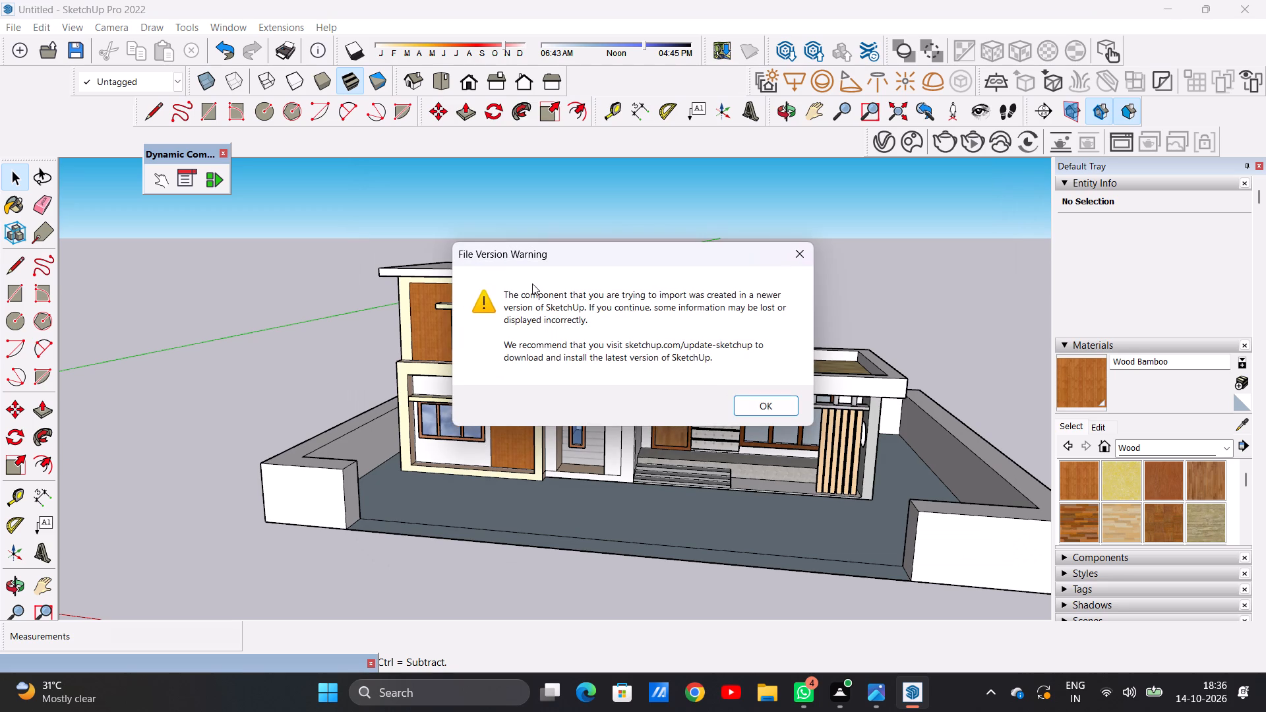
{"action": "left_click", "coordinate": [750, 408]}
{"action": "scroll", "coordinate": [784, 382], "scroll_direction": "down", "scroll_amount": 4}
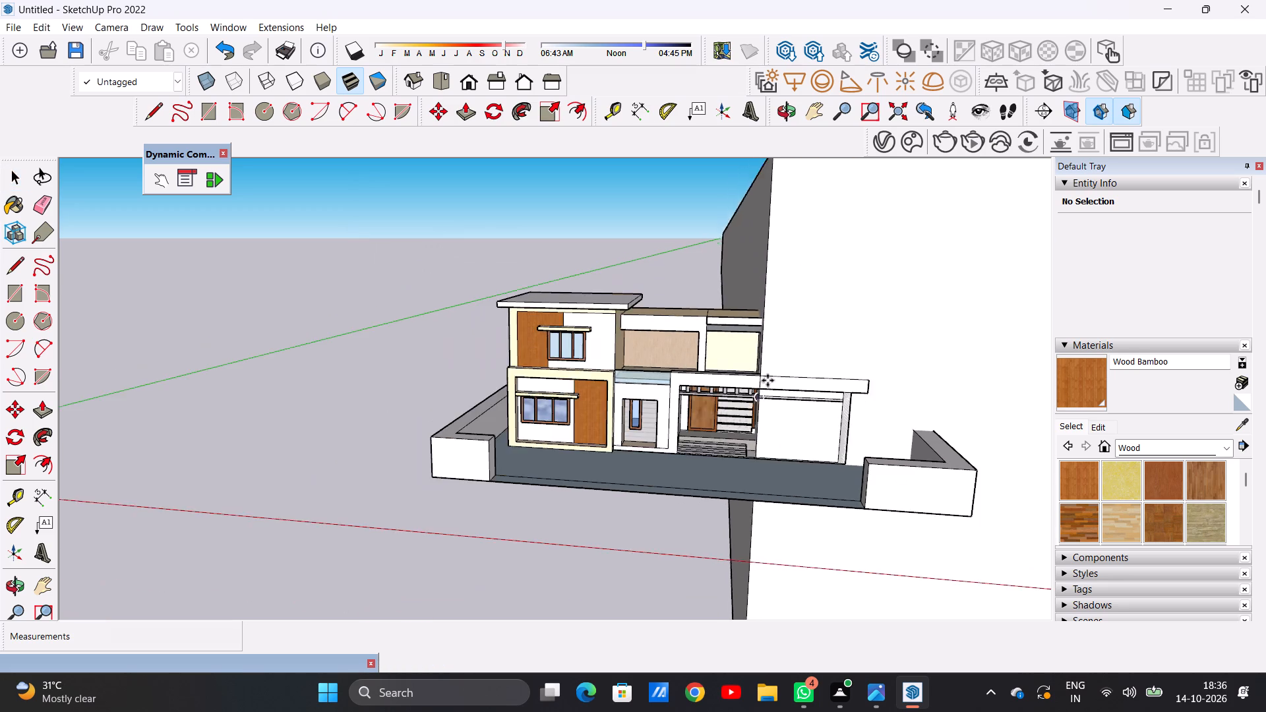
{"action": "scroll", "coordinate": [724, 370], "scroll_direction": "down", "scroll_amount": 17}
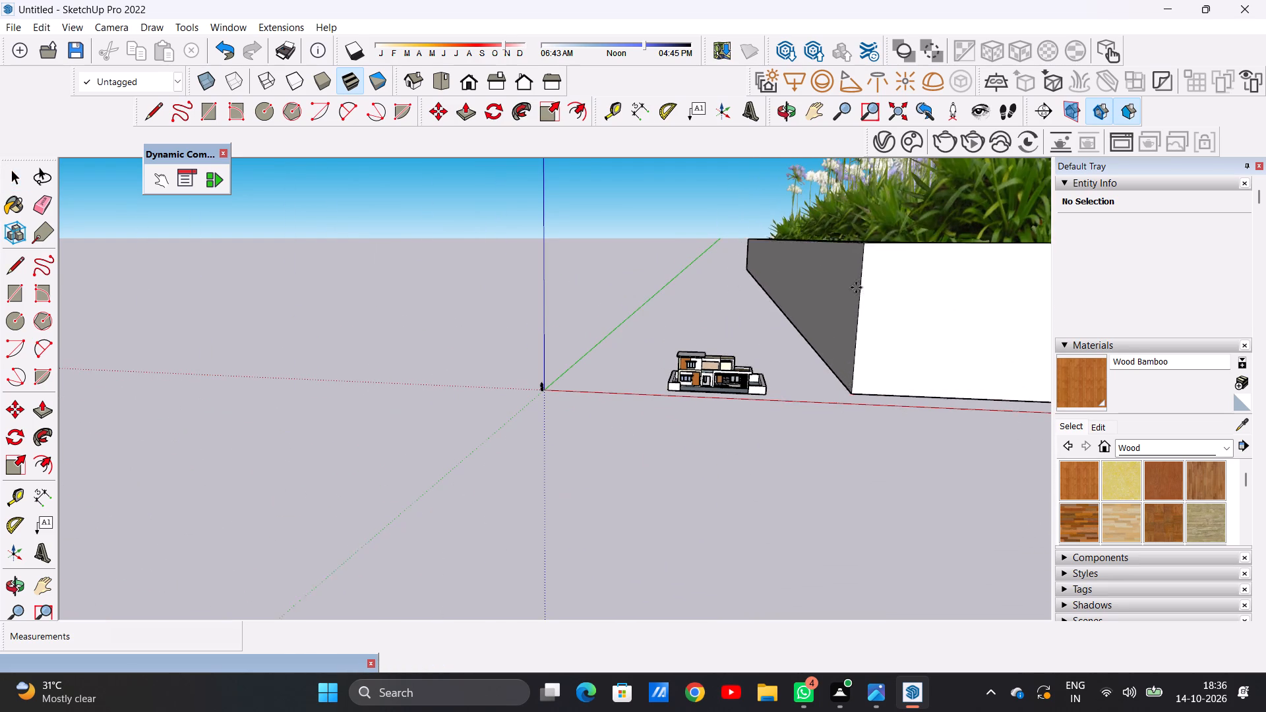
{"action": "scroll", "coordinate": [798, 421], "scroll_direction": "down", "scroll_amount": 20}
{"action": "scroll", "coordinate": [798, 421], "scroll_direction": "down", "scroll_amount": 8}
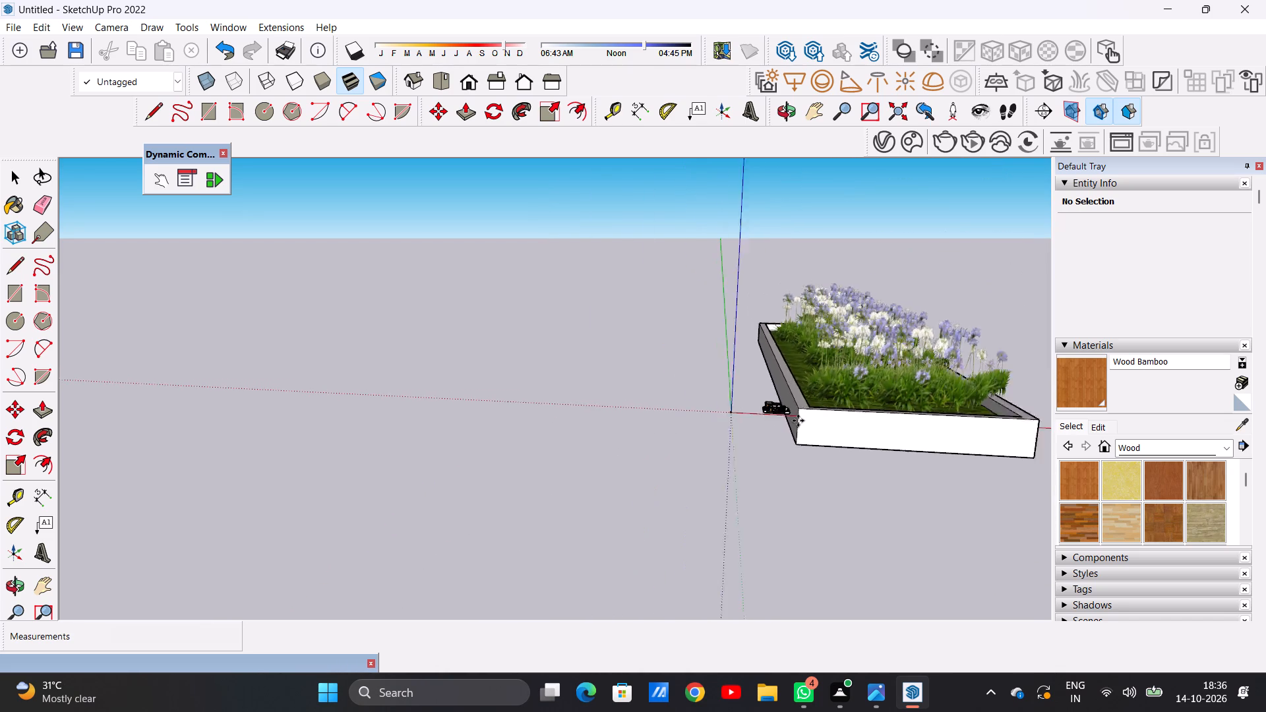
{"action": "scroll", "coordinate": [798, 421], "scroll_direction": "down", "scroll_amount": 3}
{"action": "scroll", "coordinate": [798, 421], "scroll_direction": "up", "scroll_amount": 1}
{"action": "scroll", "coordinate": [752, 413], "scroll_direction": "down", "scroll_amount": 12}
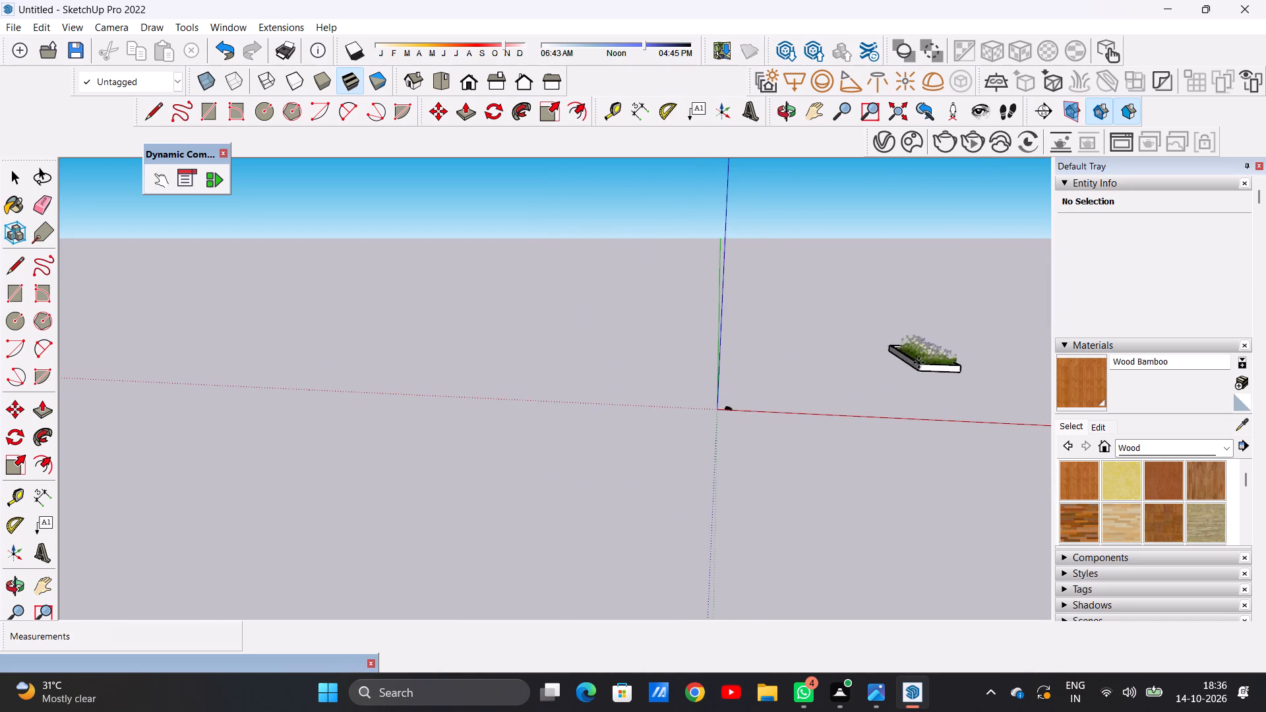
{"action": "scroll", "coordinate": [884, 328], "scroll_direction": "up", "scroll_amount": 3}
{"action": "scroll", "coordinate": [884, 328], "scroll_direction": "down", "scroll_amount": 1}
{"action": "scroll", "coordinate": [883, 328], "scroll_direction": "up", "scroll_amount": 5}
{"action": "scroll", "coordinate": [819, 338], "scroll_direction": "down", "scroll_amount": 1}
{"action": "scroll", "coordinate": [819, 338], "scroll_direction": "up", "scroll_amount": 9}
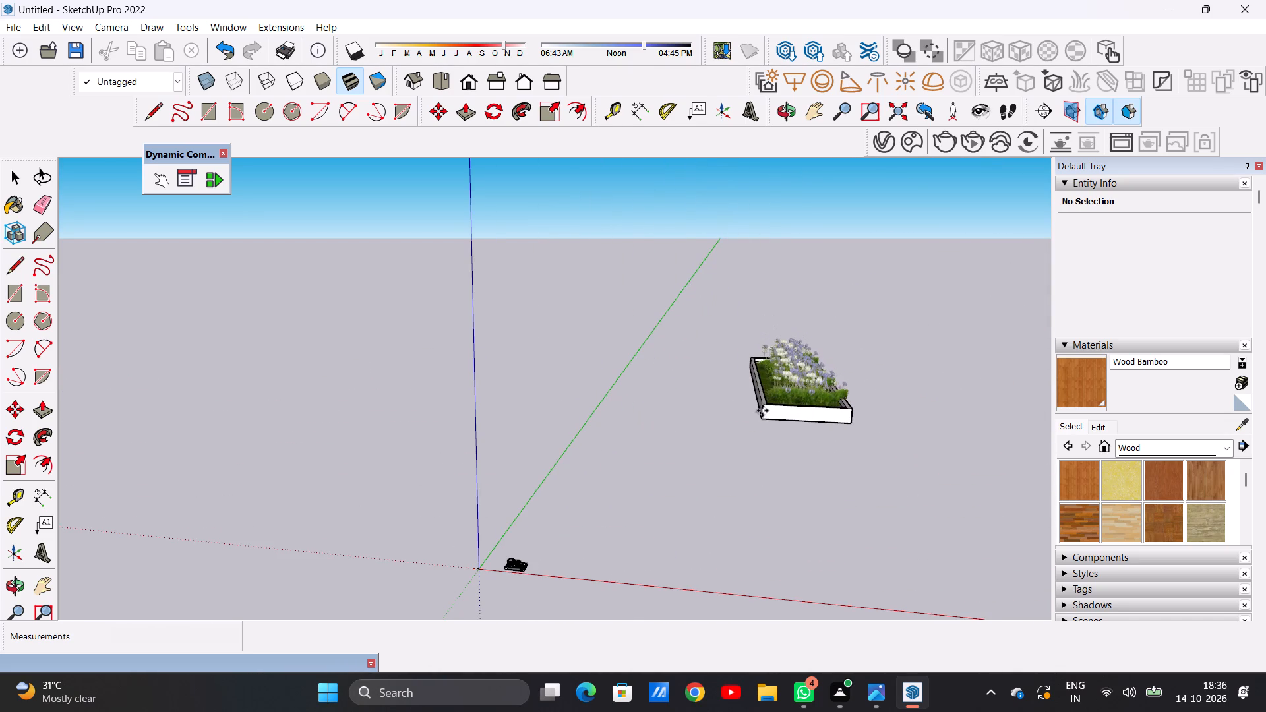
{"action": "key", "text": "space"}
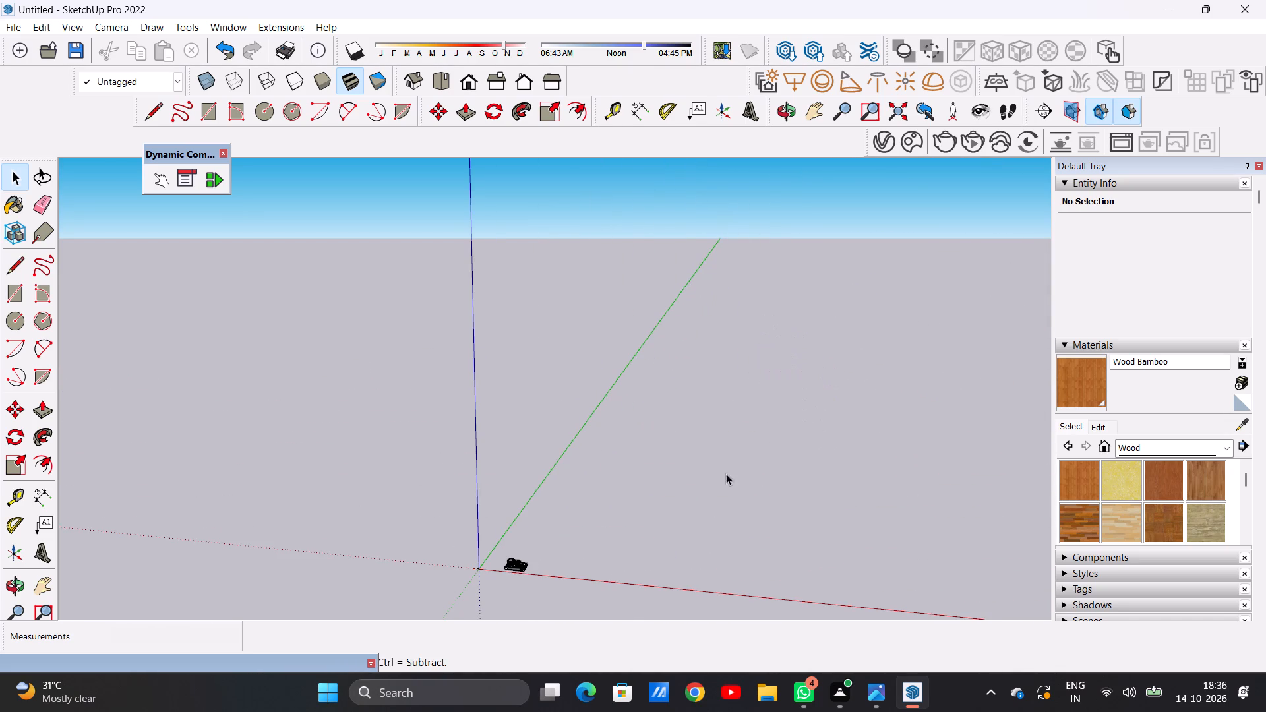
Import the chau cay potted plant from Downloads and place it in front of the ground-floor window.
{"action": "scroll", "coordinate": [625, 409], "scroll_direction": "down", "scroll_amount": 4}
{"action": "scroll", "coordinate": [600, 572], "scroll_direction": "down", "scroll_amount": 1}
{"action": "scroll", "coordinate": [591, 572], "scroll_direction": "up", "scroll_amount": 20}
{"action": "scroll", "coordinate": [591, 572], "scroll_direction": "up", "scroll_amount": 6}
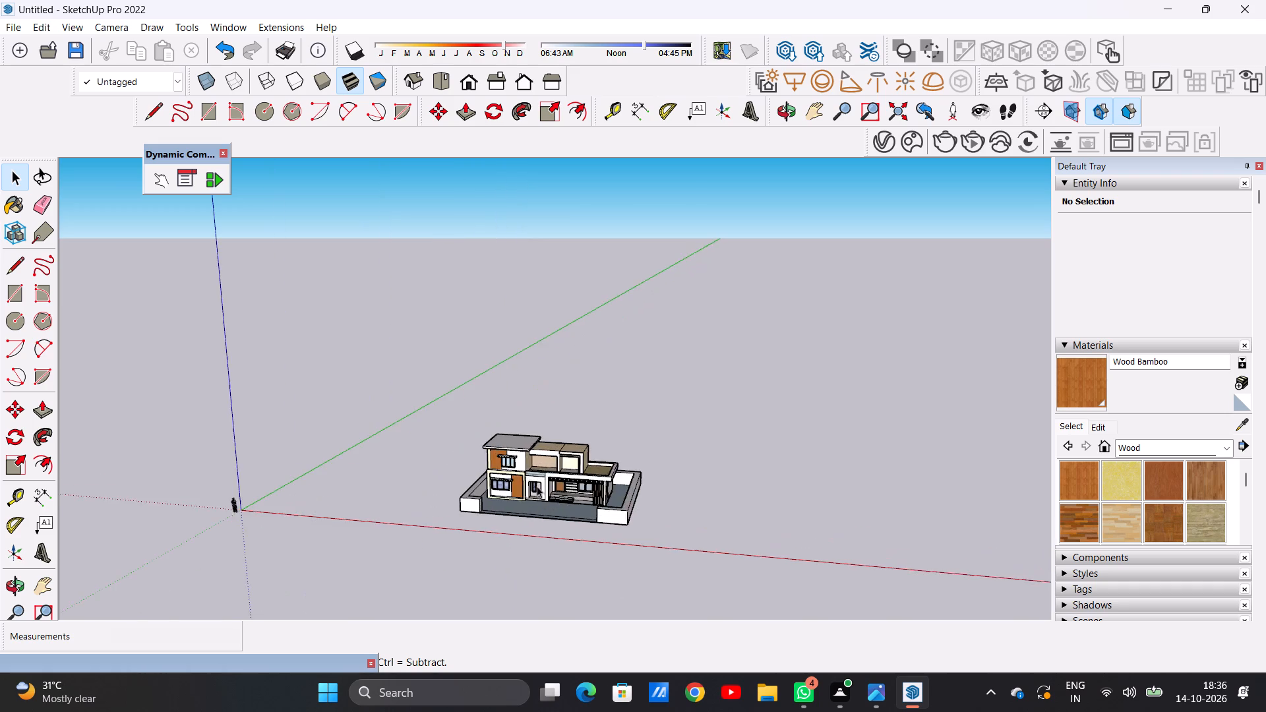
{"action": "scroll", "coordinate": [536, 475], "scroll_direction": "up", "scroll_amount": 11}
{"action": "scroll", "coordinate": [539, 467], "scroll_direction": "down", "scroll_amount": 7}
{"action": "scroll", "coordinate": [568, 492], "scroll_direction": "up", "scroll_amount": 6}
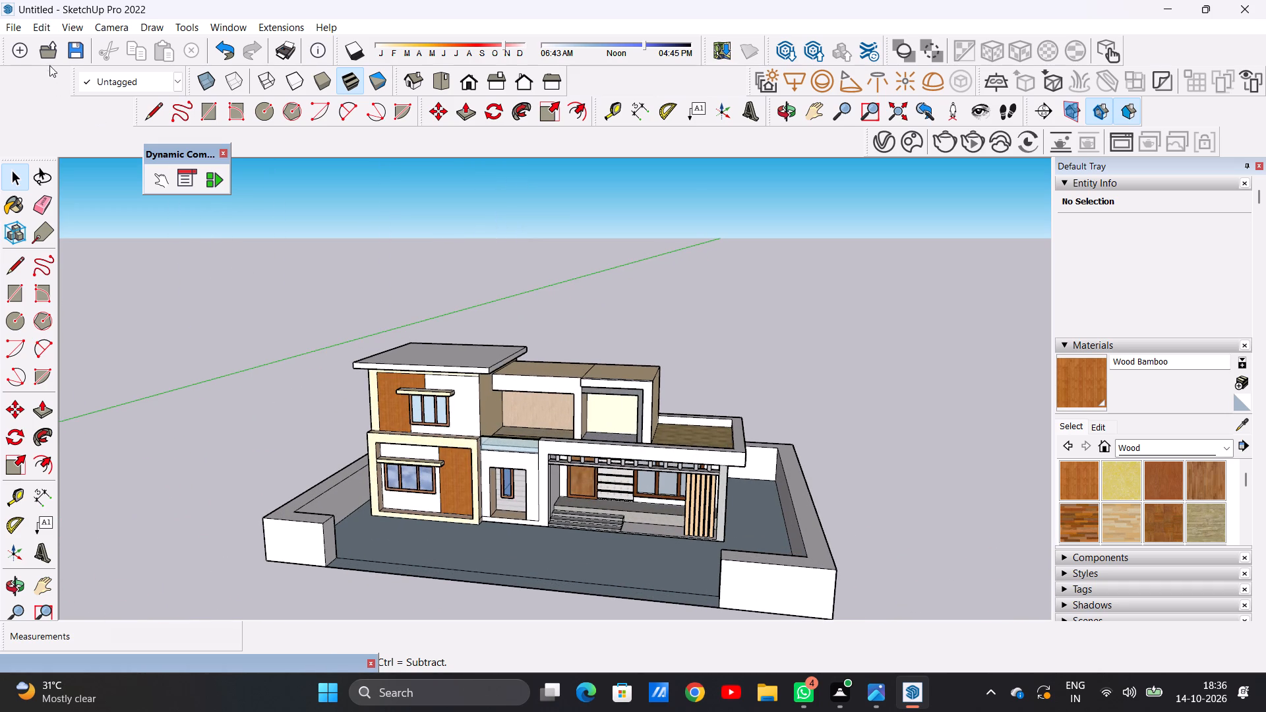
{"action": "left_click", "coordinate": [14, 26]}
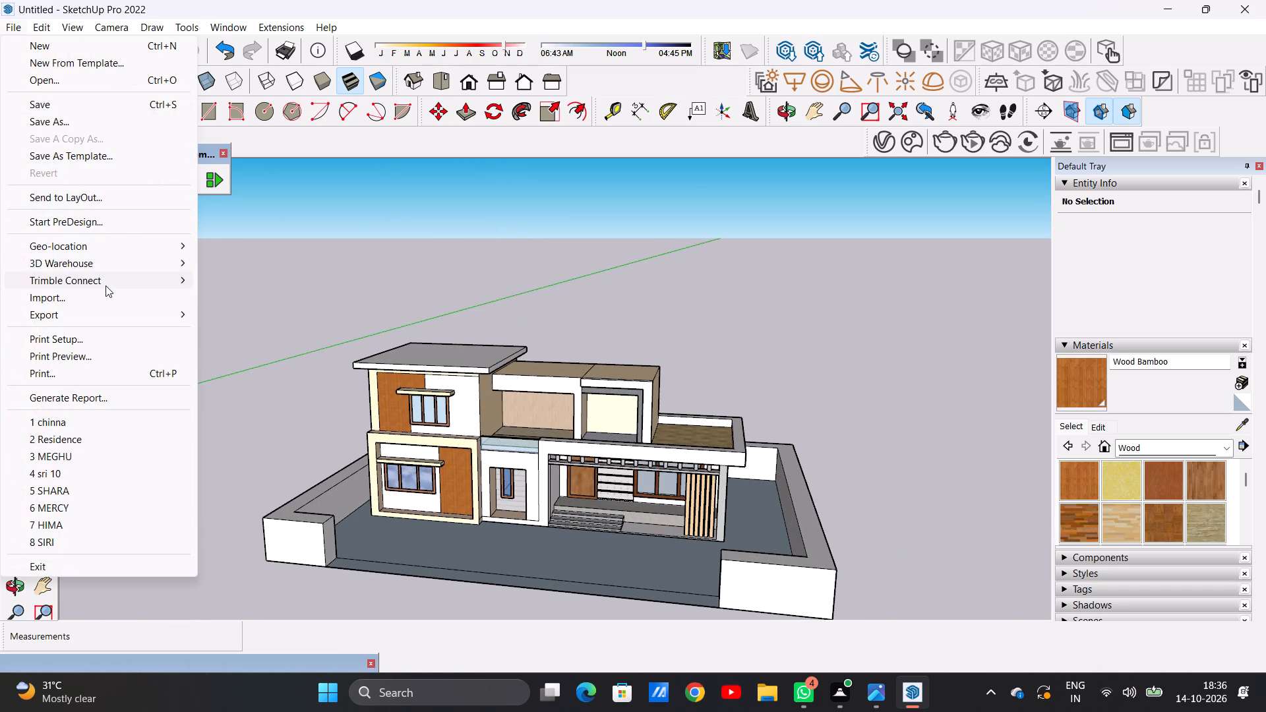
{"action": "left_click", "coordinate": [121, 294]}
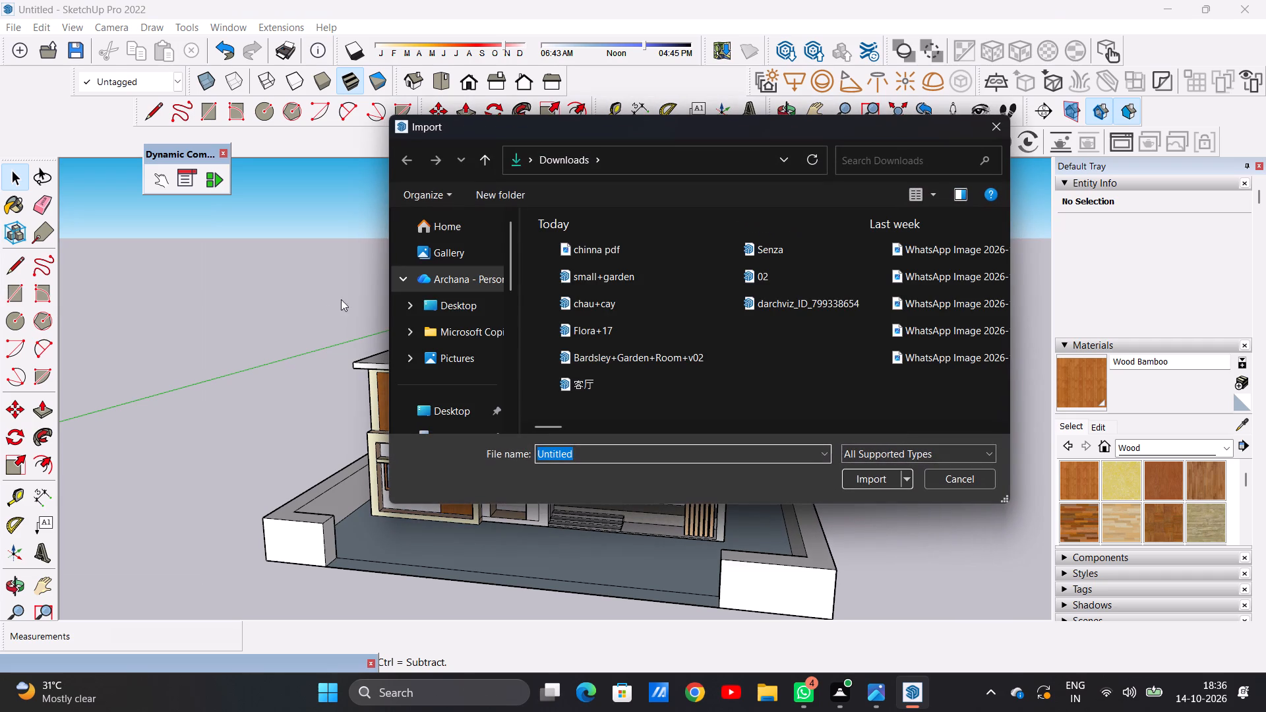
{"action": "double_click", "coordinate": [591, 305]}
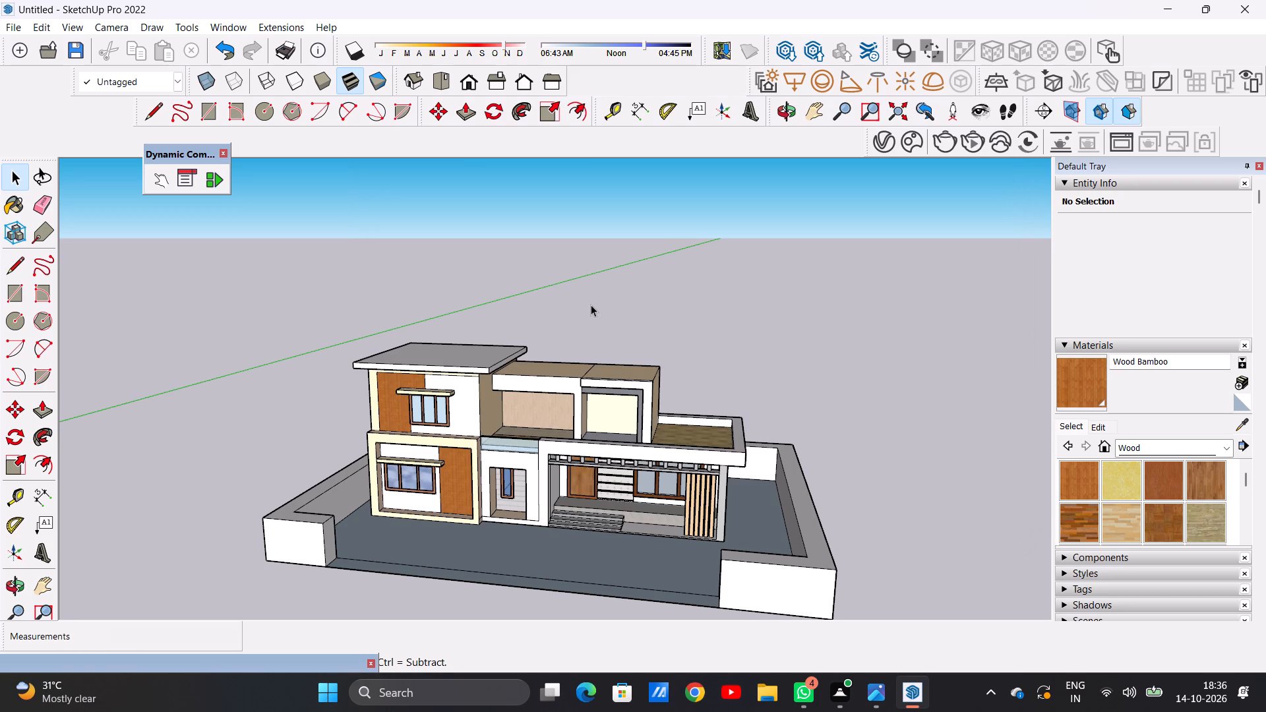
{"action": "scroll", "coordinate": [568, 315], "scroll_direction": "down", "scroll_amount": 4}
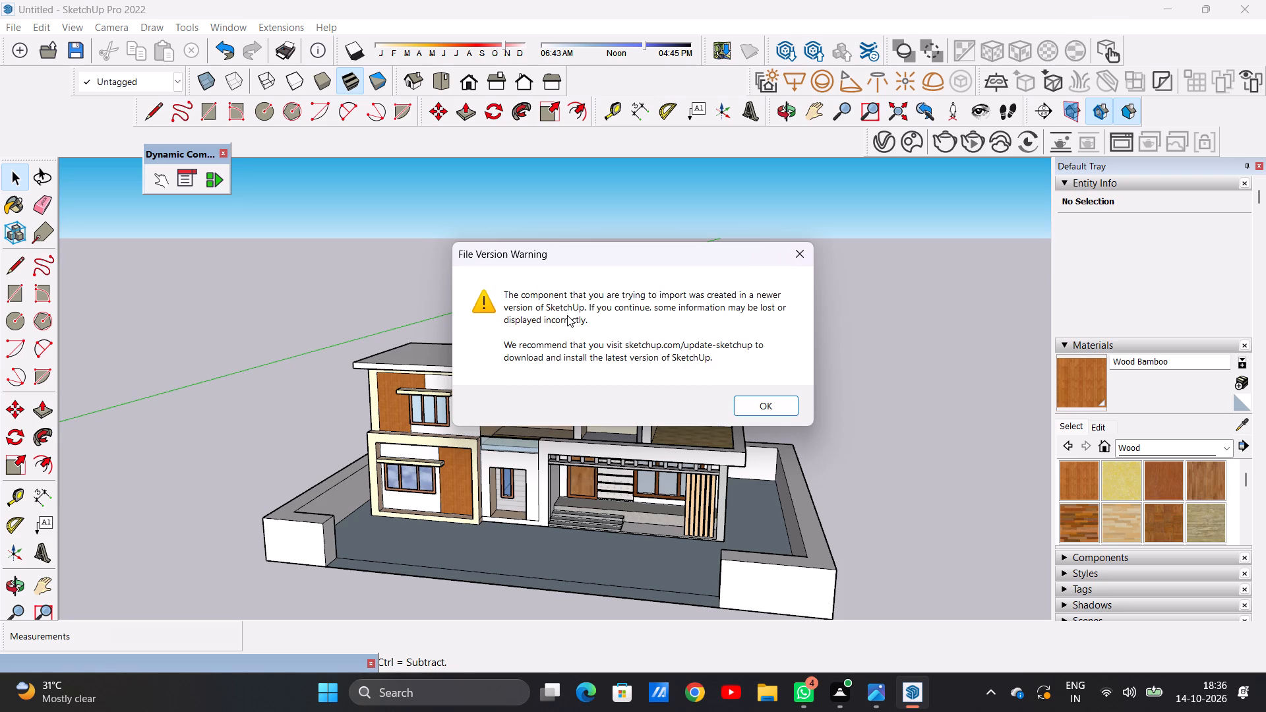
{"action": "left_click", "coordinate": [756, 409]}
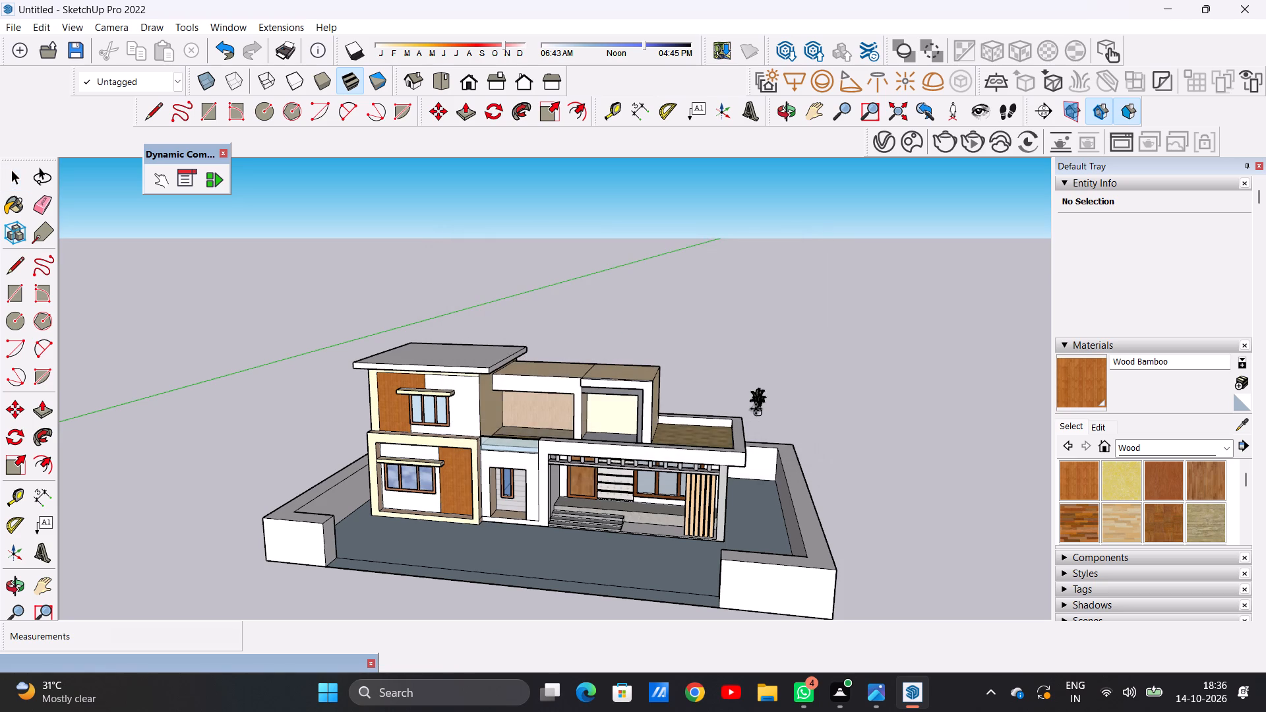
{"action": "scroll", "coordinate": [611, 365], "scroll_direction": "down", "scroll_amount": 4}
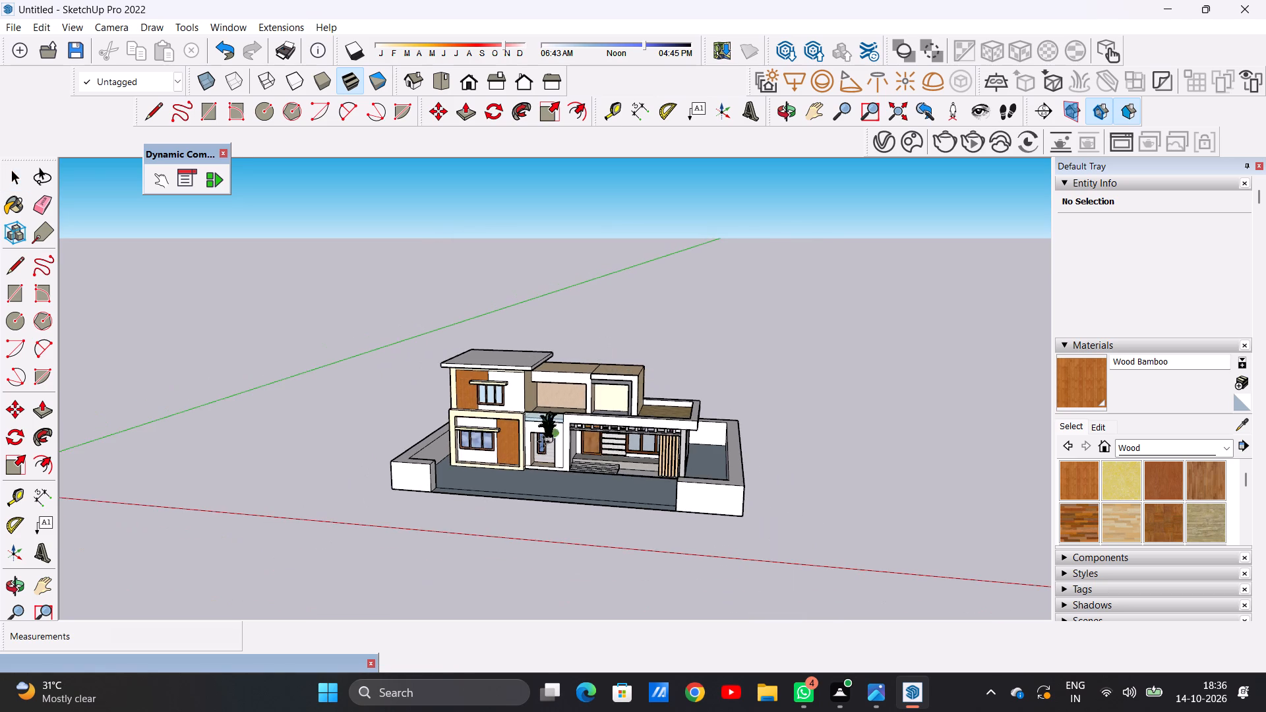
{"action": "scroll", "coordinate": [495, 468], "scroll_direction": "up", "scroll_amount": 7}
{"action": "scroll", "coordinate": [494, 469], "scroll_direction": "down", "scroll_amount": 1}
{"action": "scroll", "coordinate": [494, 469], "scroll_direction": "up", "scroll_amount": 5}
{"action": "scroll", "coordinate": [494, 469], "scroll_direction": "down", "scroll_amount": 1}
{"action": "scroll", "coordinate": [494, 469], "scroll_direction": "up", "scroll_amount": 3}
{"action": "scroll", "coordinate": [431, 426], "scroll_direction": "up", "scroll_amount": 2}
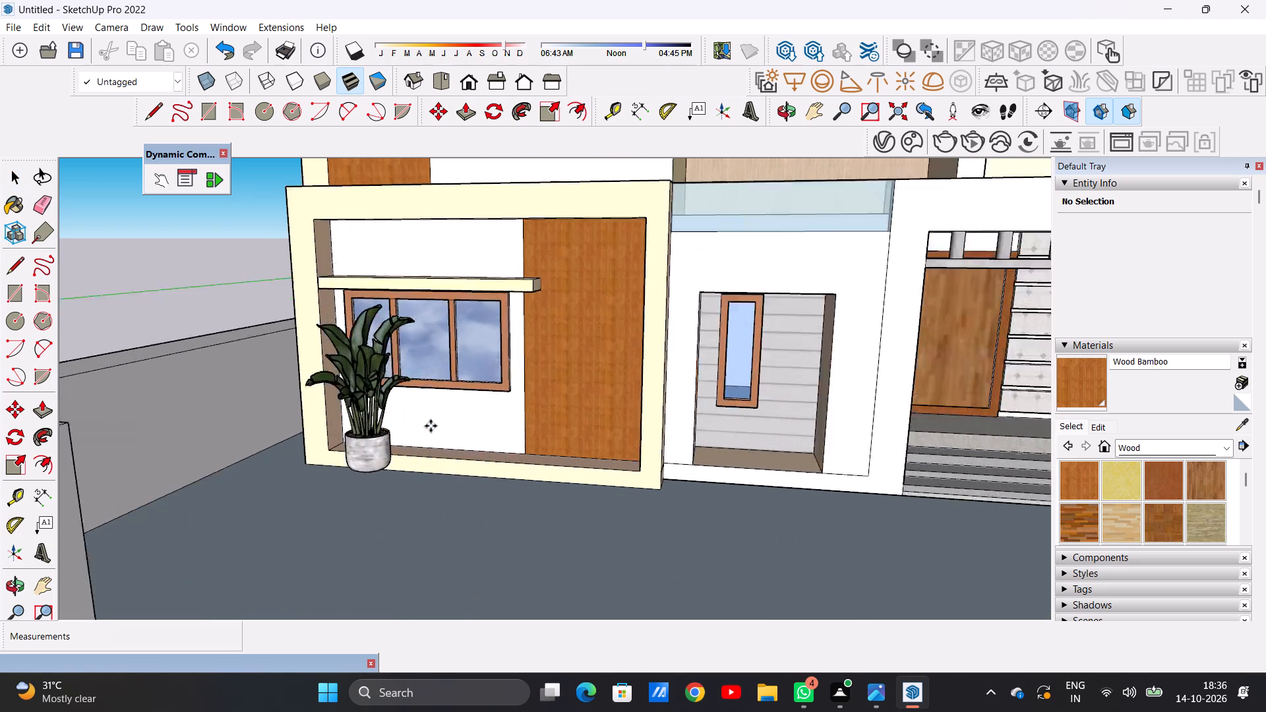
{"action": "scroll", "coordinate": [431, 426], "scroll_direction": "up", "scroll_amount": 10}
{"action": "left_click", "coordinate": [471, 415]}
Move the potted plant about 1 inch along the front of the house.
{"action": "scroll", "coordinate": [459, 410], "scroll_direction": "down", "scroll_amount": 12}
{"action": "scroll", "coordinate": [456, 440], "scroll_direction": "up", "scroll_amount": 2}
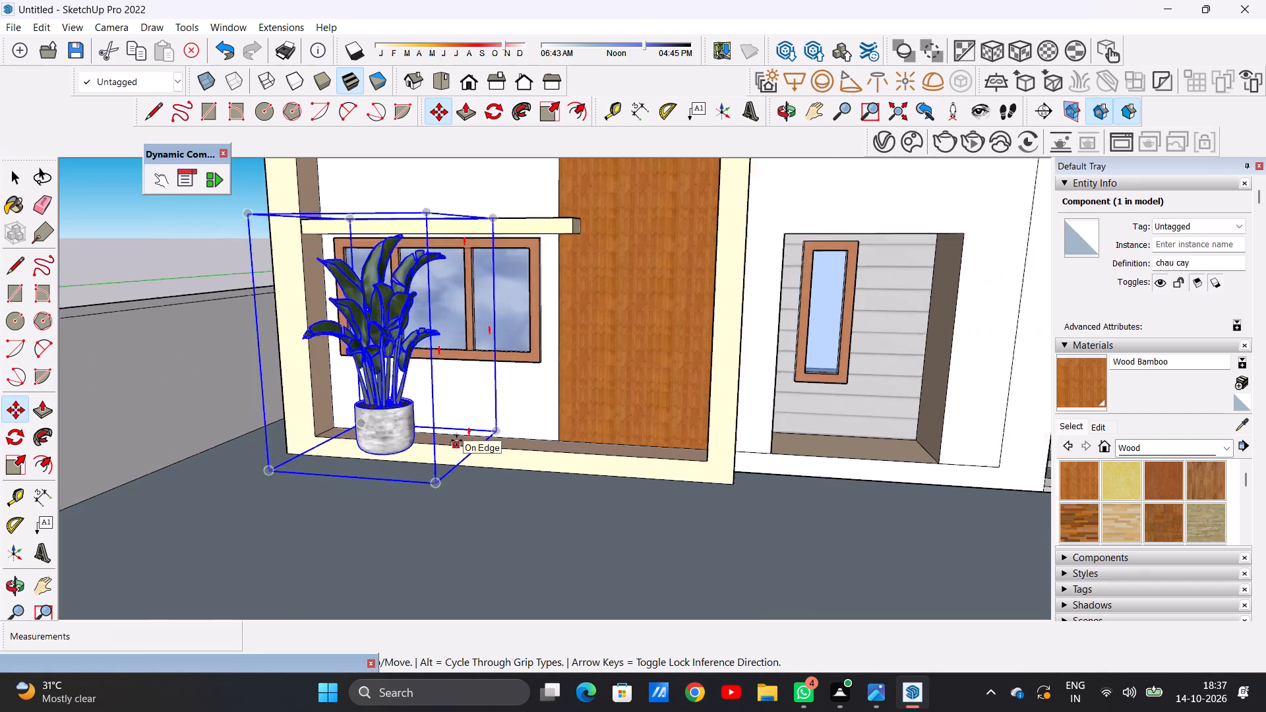
{"action": "scroll", "coordinate": [456, 440], "scroll_direction": "down", "scroll_amount": 1}
{"action": "key", "text": "m"}
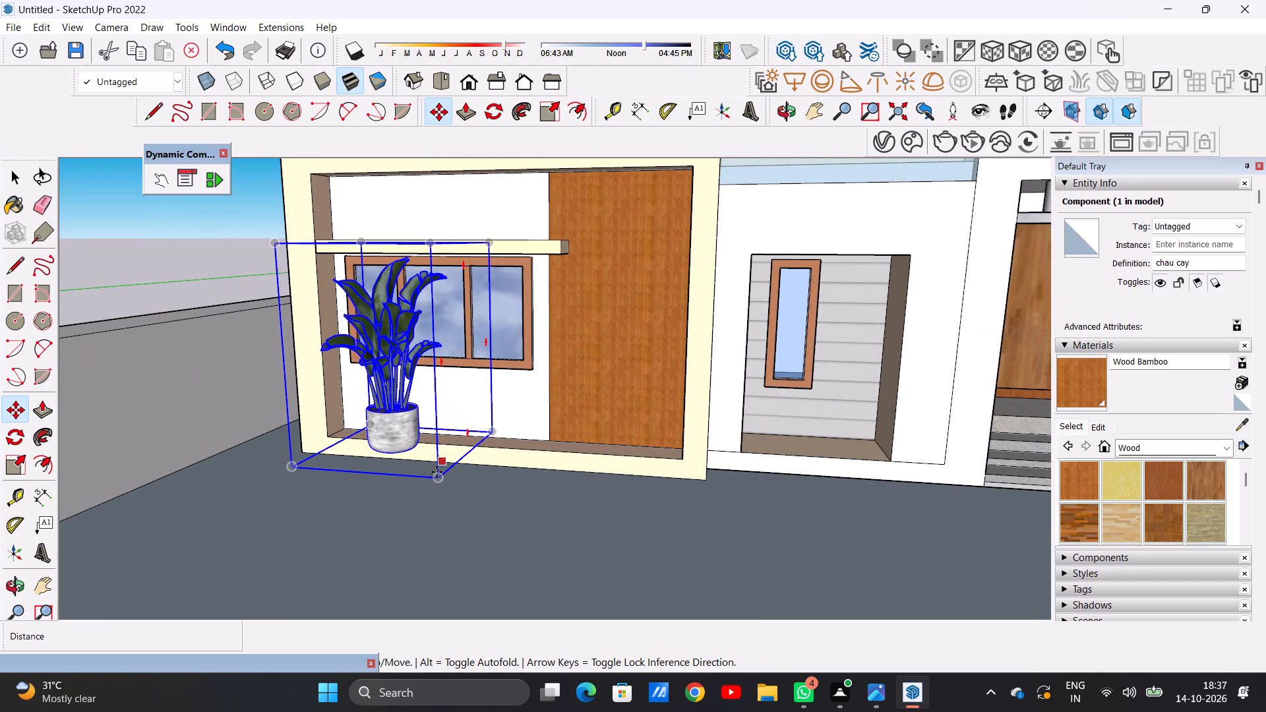
{"action": "left_click", "coordinate": [433, 479]}
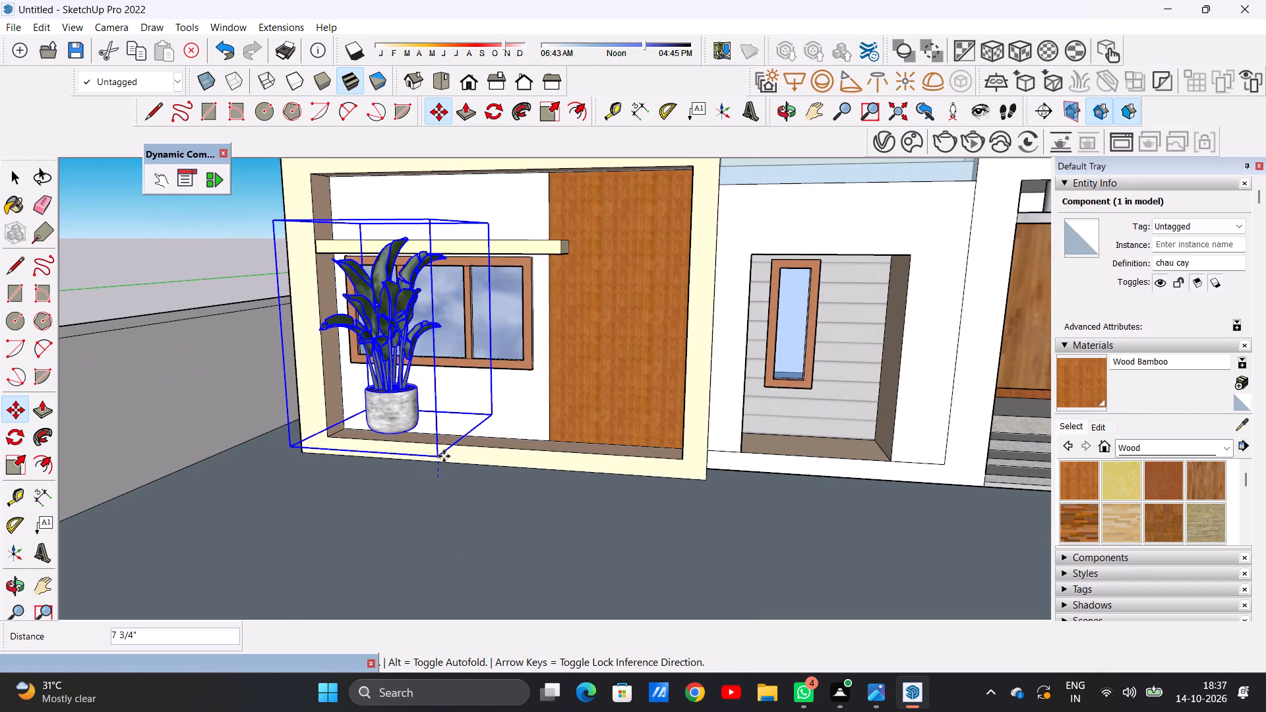
{"action": "left_click", "coordinate": [436, 476]}
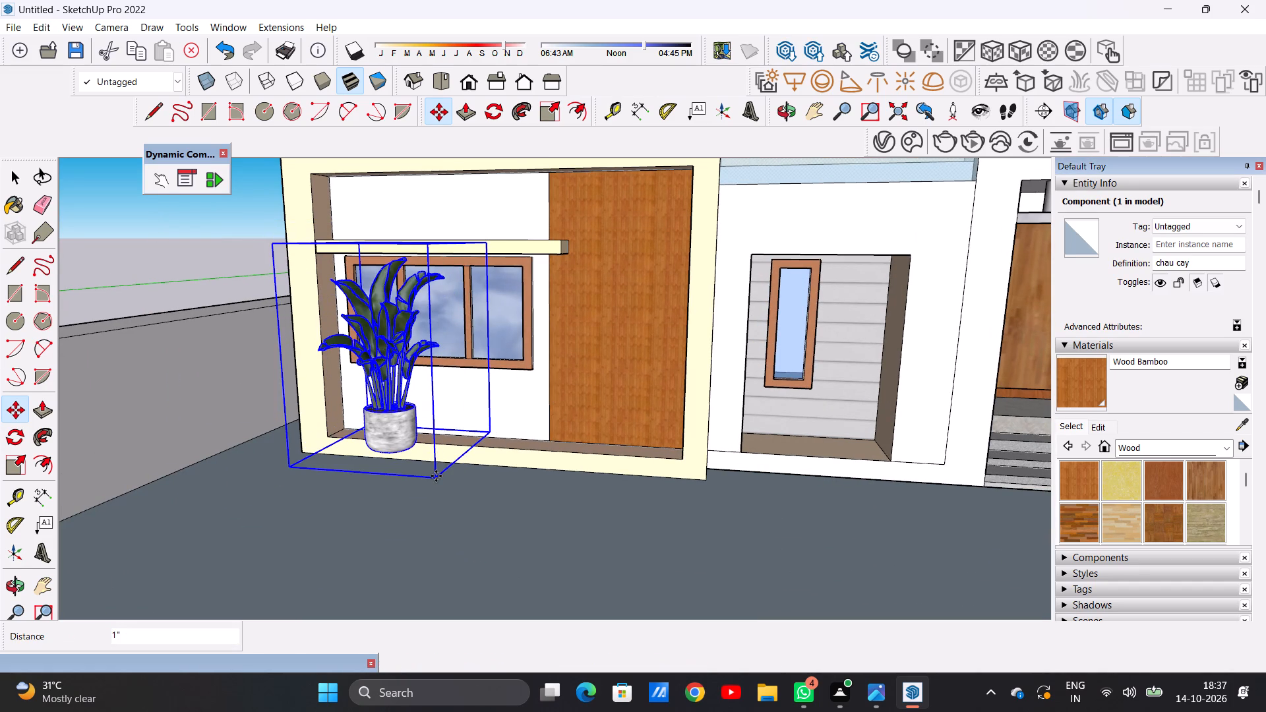
{"action": "key", "text": "space"}
Move the potted plant about 2 feet outward into the yard, away from the ground-floor window wall.
{"action": "scroll", "coordinate": [450, 447], "scroll_direction": "down", "scroll_amount": 4}
{"action": "middle_click_drag", "start_coordinate": [451, 446], "coordinate": [508, 531]}
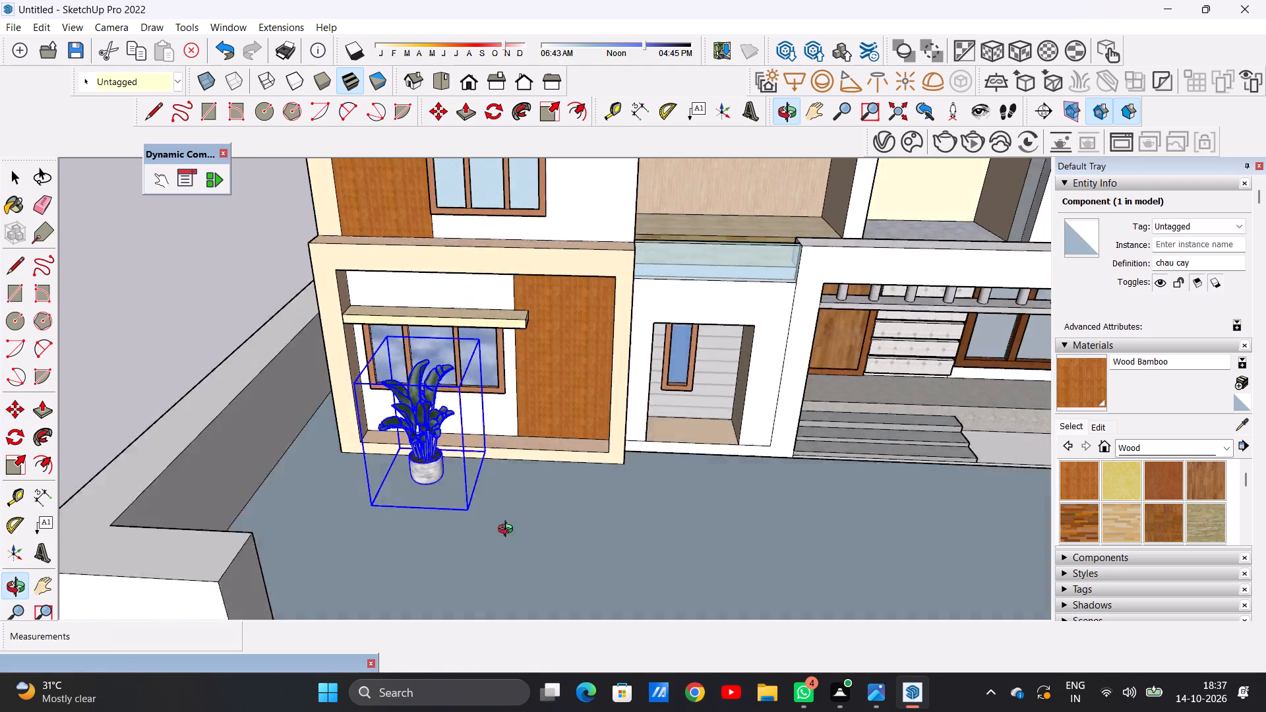
{"action": "middle_click_drag", "start_coordinate": [508, 531], "coordinate": [571, 527]}
{"action": "scroll", "coordinate": [471, 458], "scroll_direction": "down", "scroll_amount": 7}
{"action": "scroll", "coordinate": [471, 458], "scroll_direction": "up", "scroll_amount": 1}
{"action": "middle_click_drag", "start_coordinate": [470, 458], "coordinate": [594, 479]}
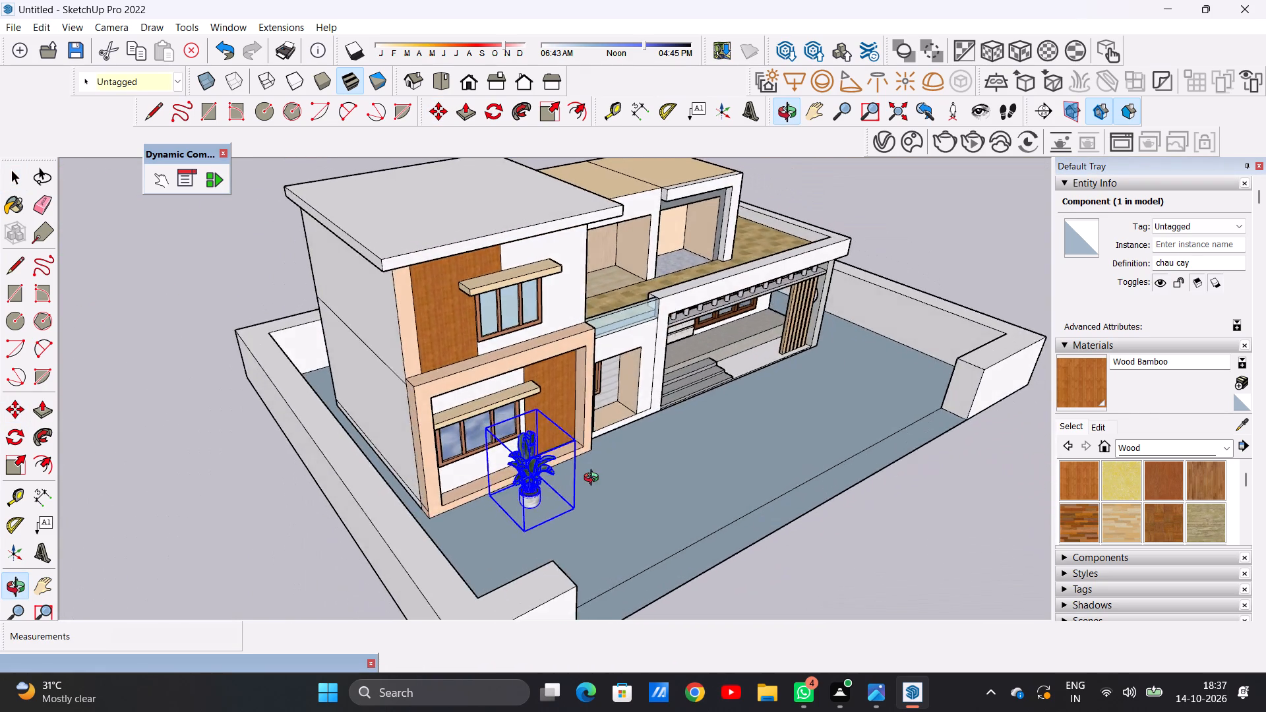
{"action": "middle_click_drag", "start_coordinate": [594, 479], "coordinate": [272, 463]}
{"action": "scroll", "coordinate": [382, 427], "scroll_direction": "up", "scroll_amount": 2}
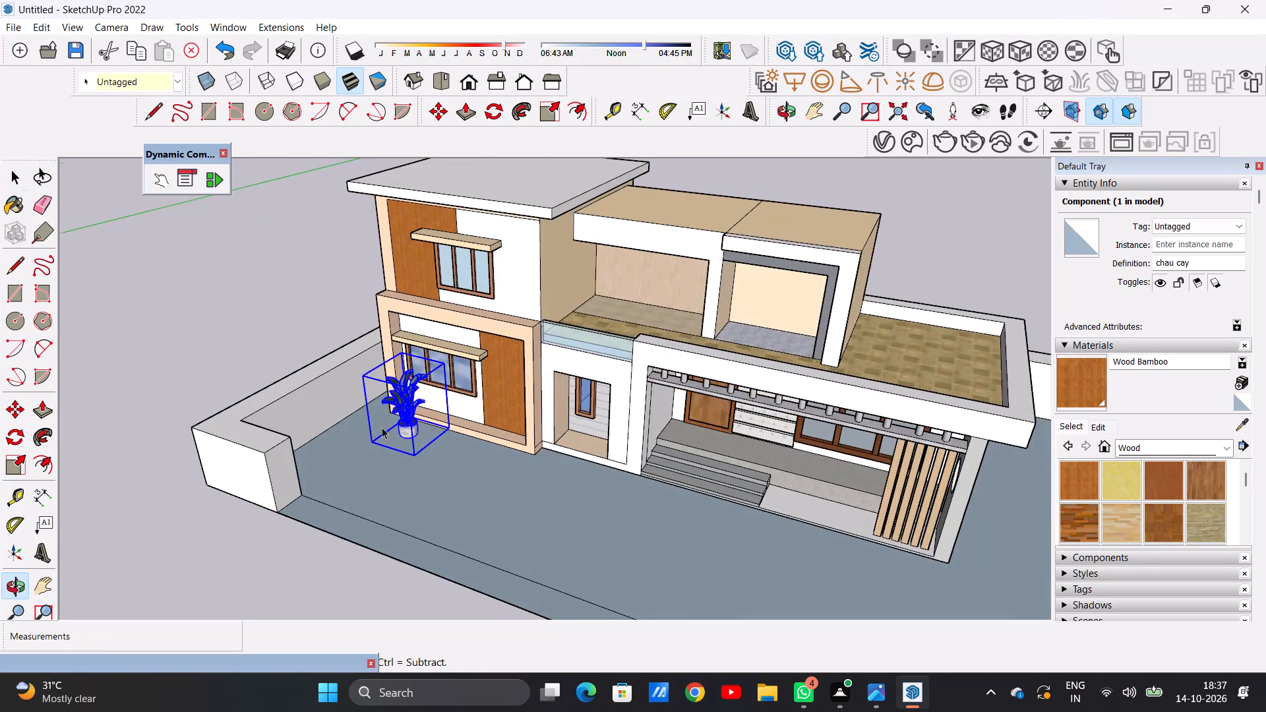
{"action": "scroll", "coordinate": [382, 427], "scroll_direction": "up", "scroll_amount": 7}
{"action": "scroll", "coordinate": [411, 432], "scroll_direction": "down", "scroll_amount": 1}
{"action": "scroll", "coordinate": [411, 432], "scroll_direction": "up", "scroll_amount": 1}
{"action": "scroll", "coordinate": [411, 432], "scroll_direction": "down", "scroll_amount": 5}
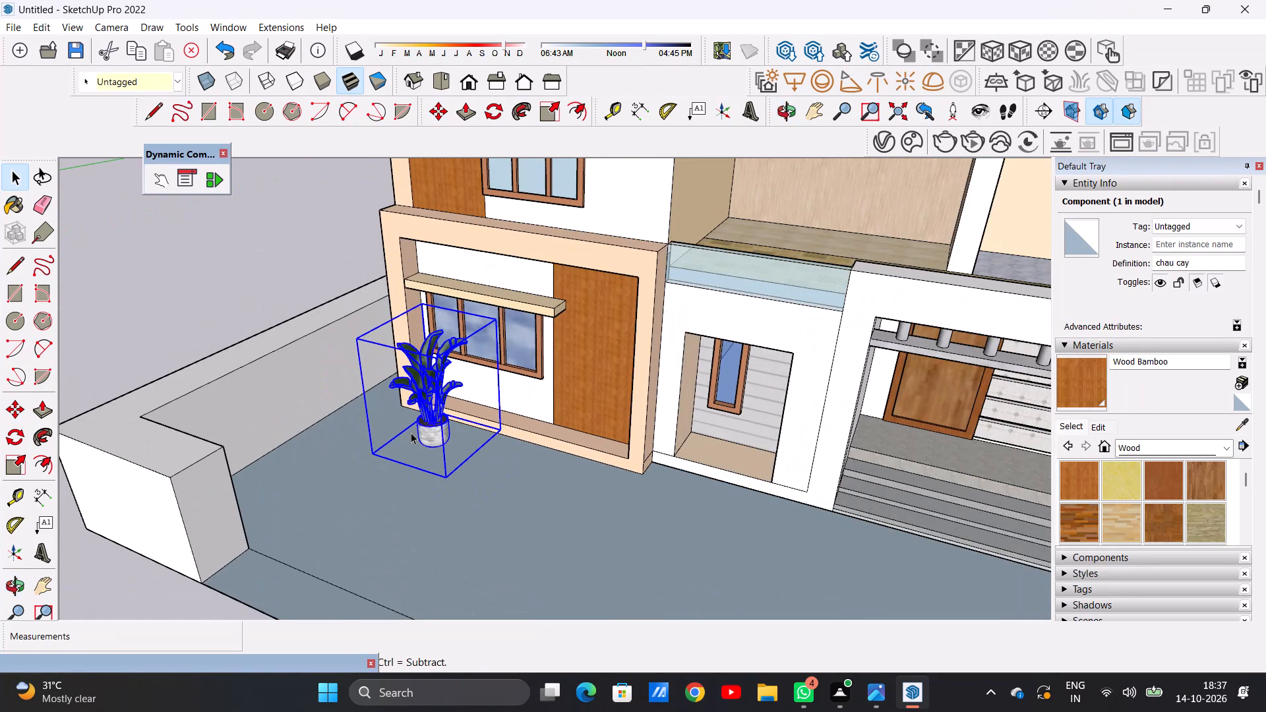
{"action": "key", "text": "m"}
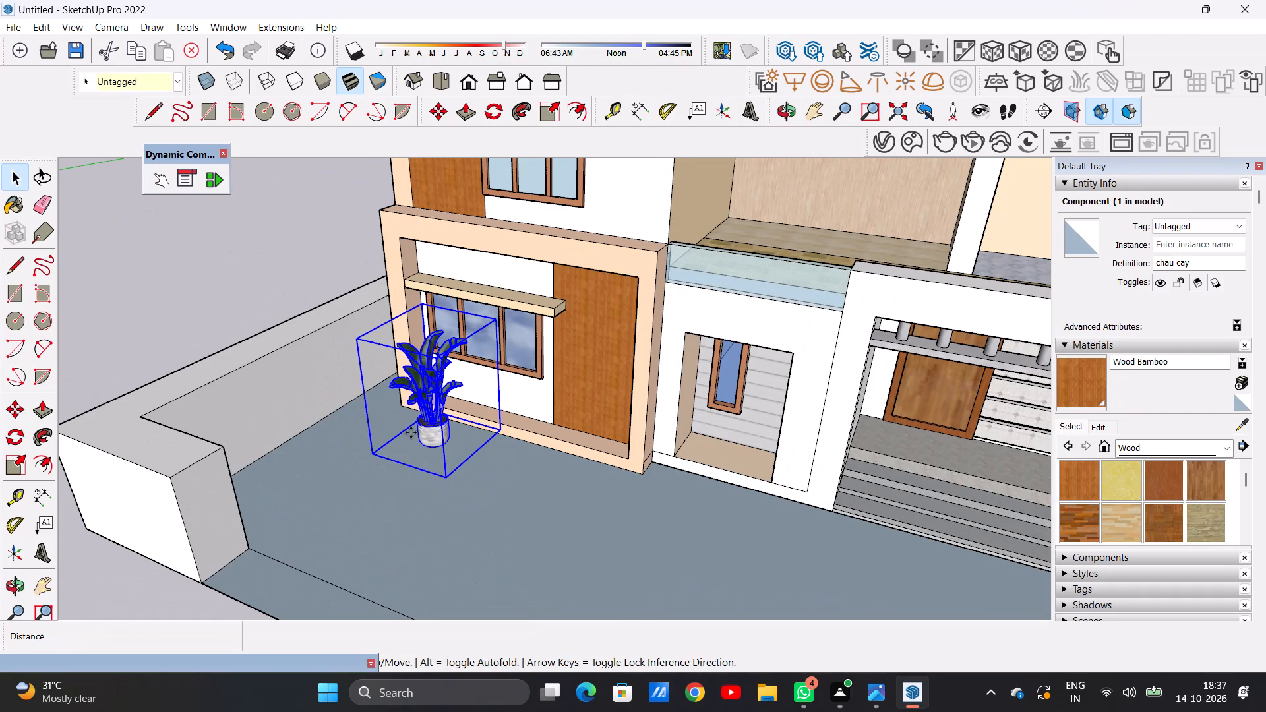
{"action": "left_click", "coordinate": [443, 475]}
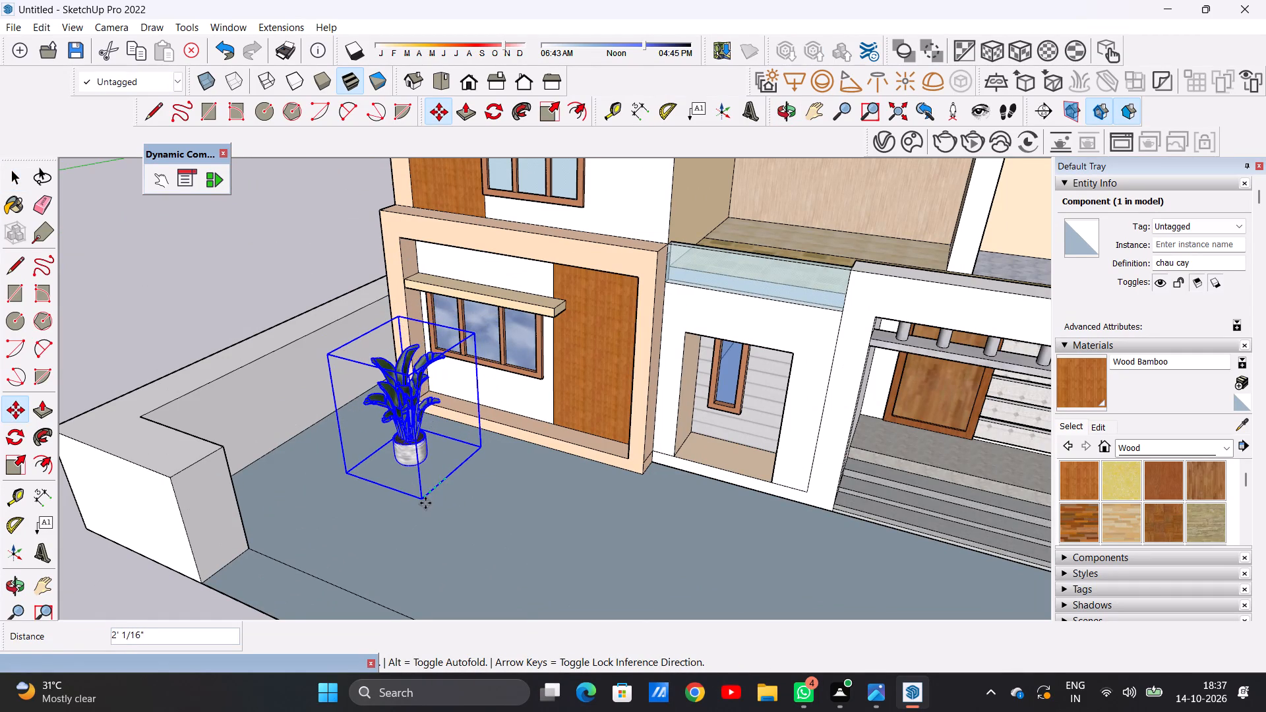
{"action": "left_click", "coordinate": [425, 504]}
{"action": "key", "text": "space"}
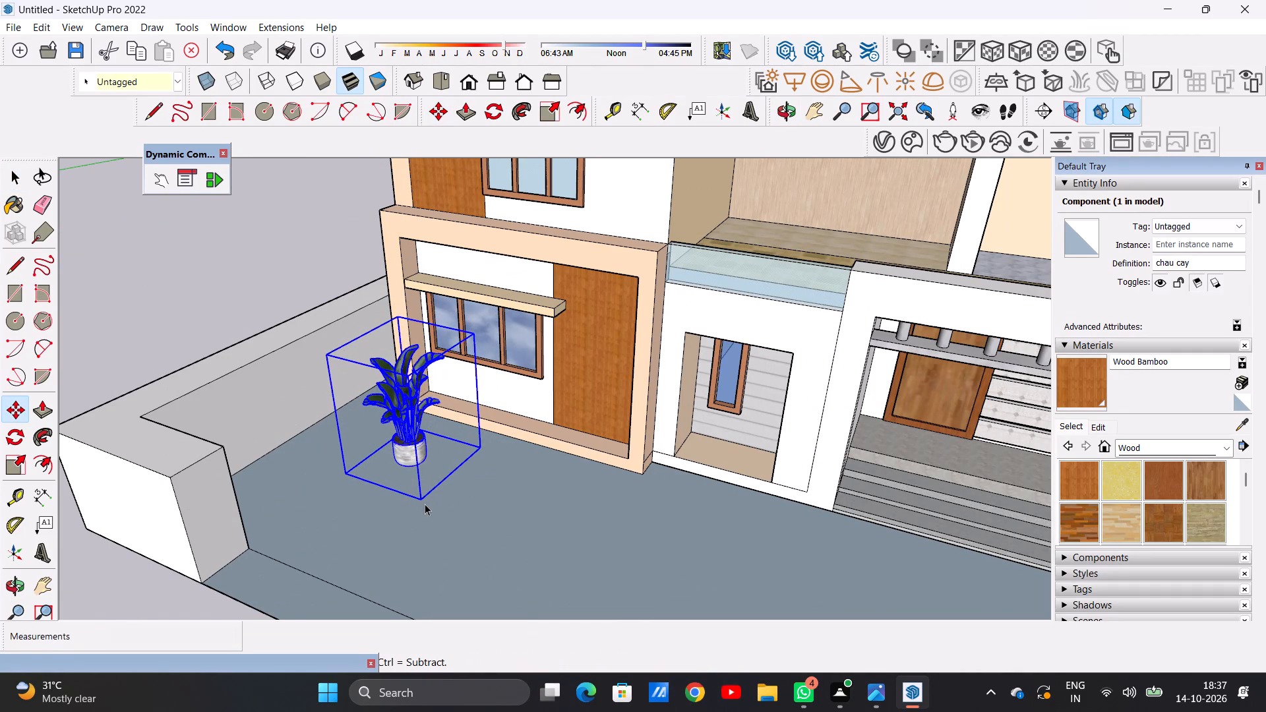
Scale the potted plant along the green and blue axes to about 0.32 and 1.31, making it narrower and taller.
{"action": "left_click", "coordinate": [546, 115]}
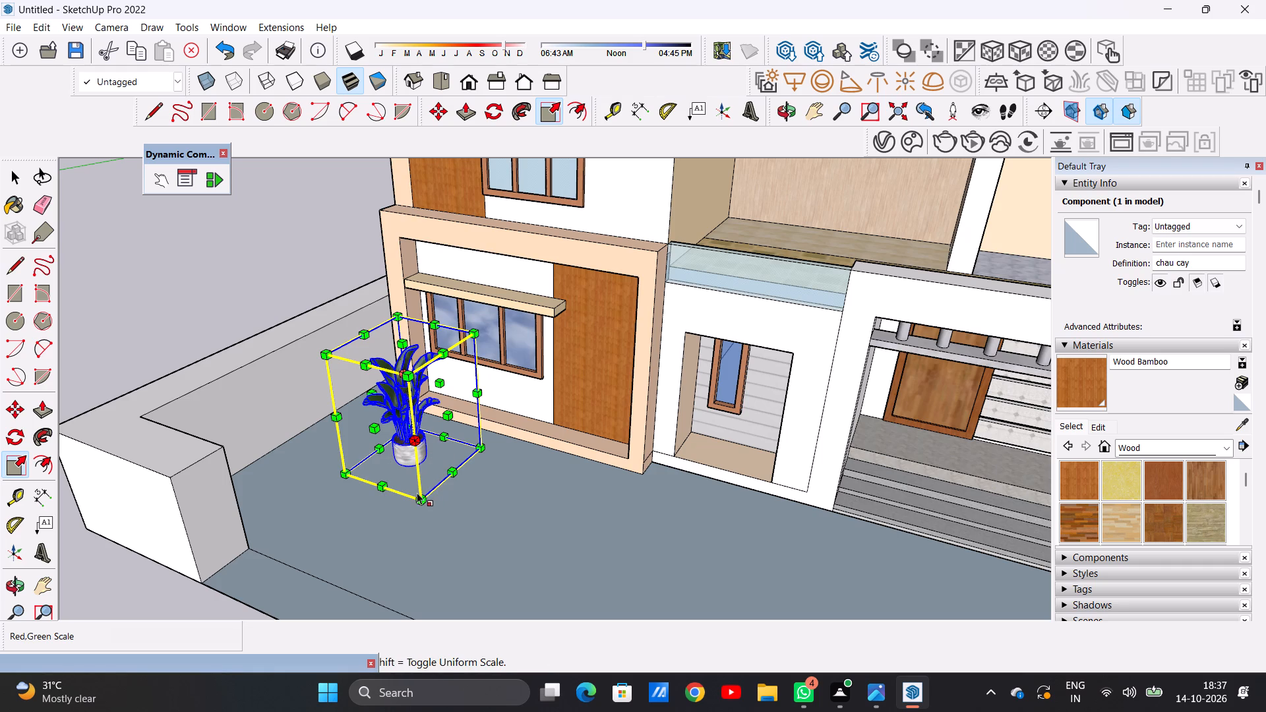
{"action": "left_click", "coordinate": [376, 485]}
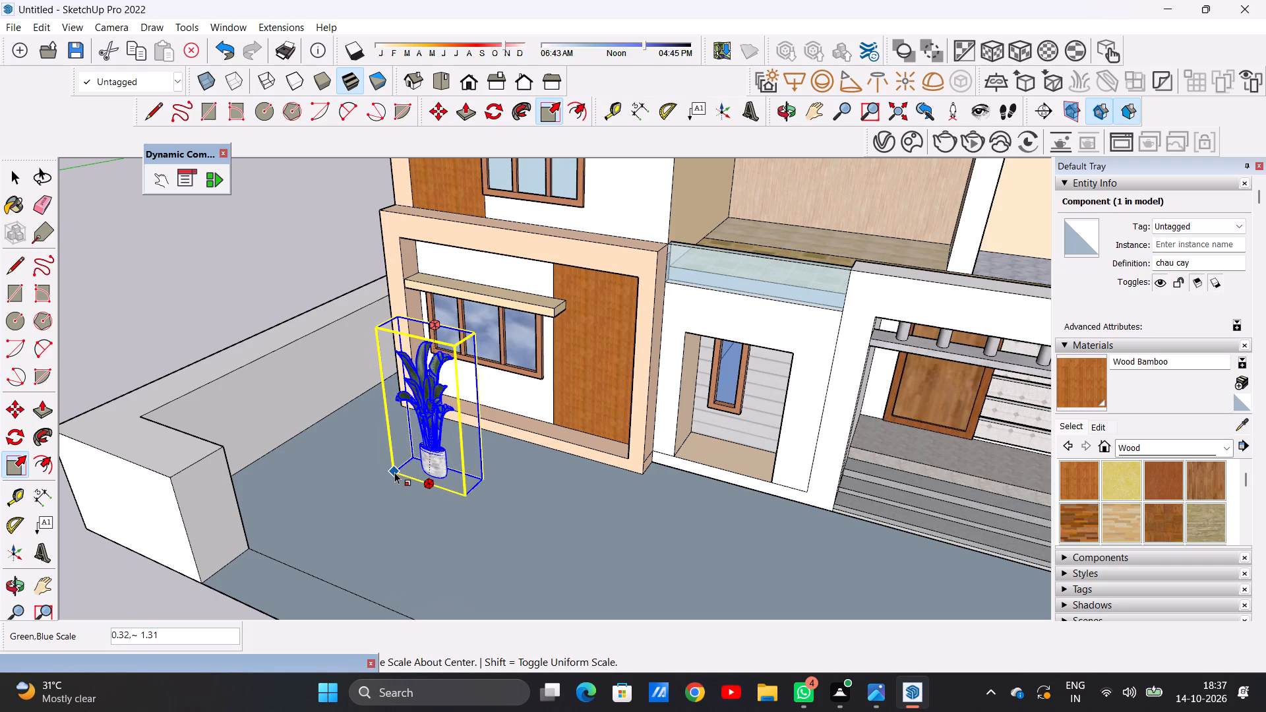
{"action": "left_click", "coordinate": [394, 472]}
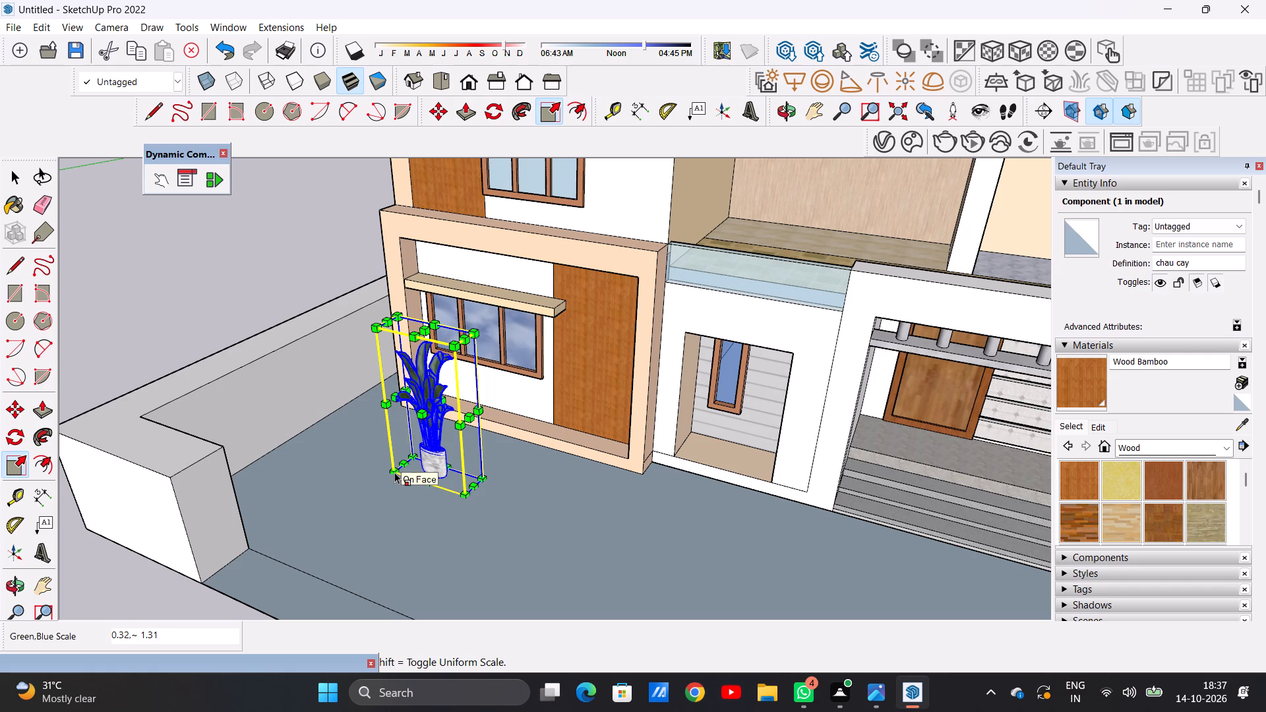
{"action": "key", "text": "space"}
{"action": "left_click", "coordinate": [287, 289]}
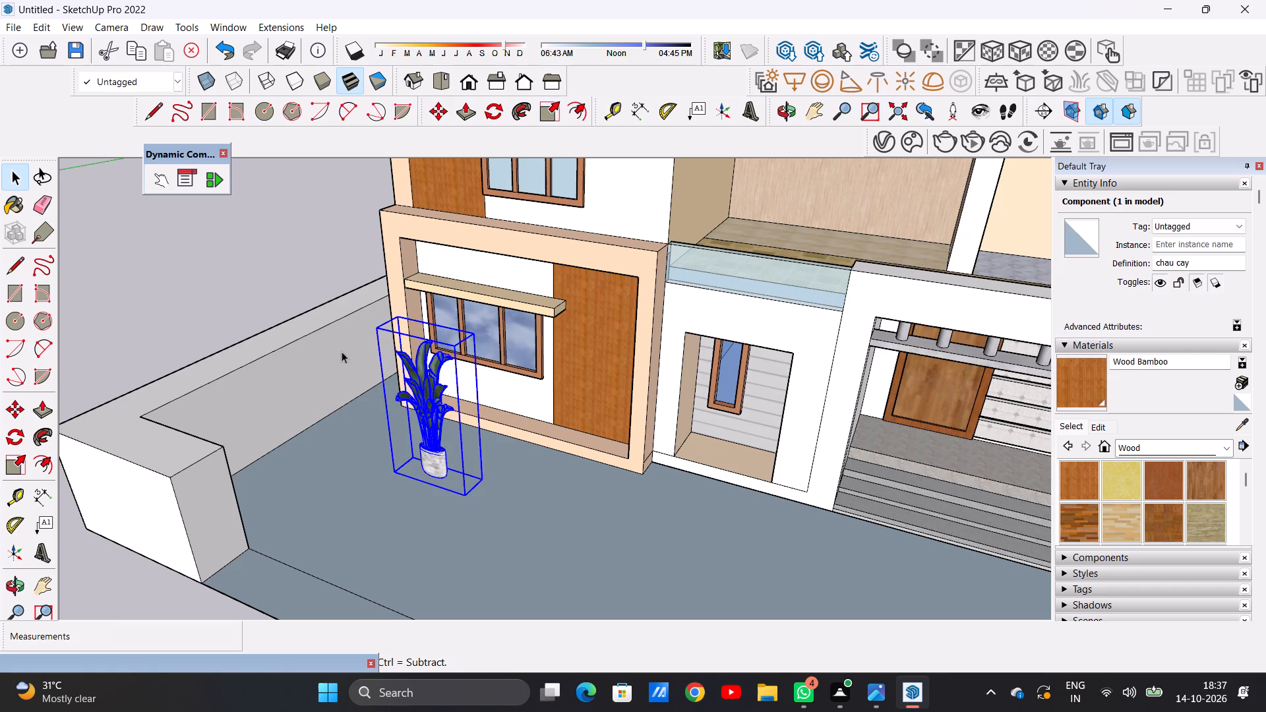
Move the potted plant about 7' 2" from the yard onto the ledge inside the ground-floor window frame.
{"action": "left_click", "coordinate": [435, 436]}
{"action": "key", "text": "m"}
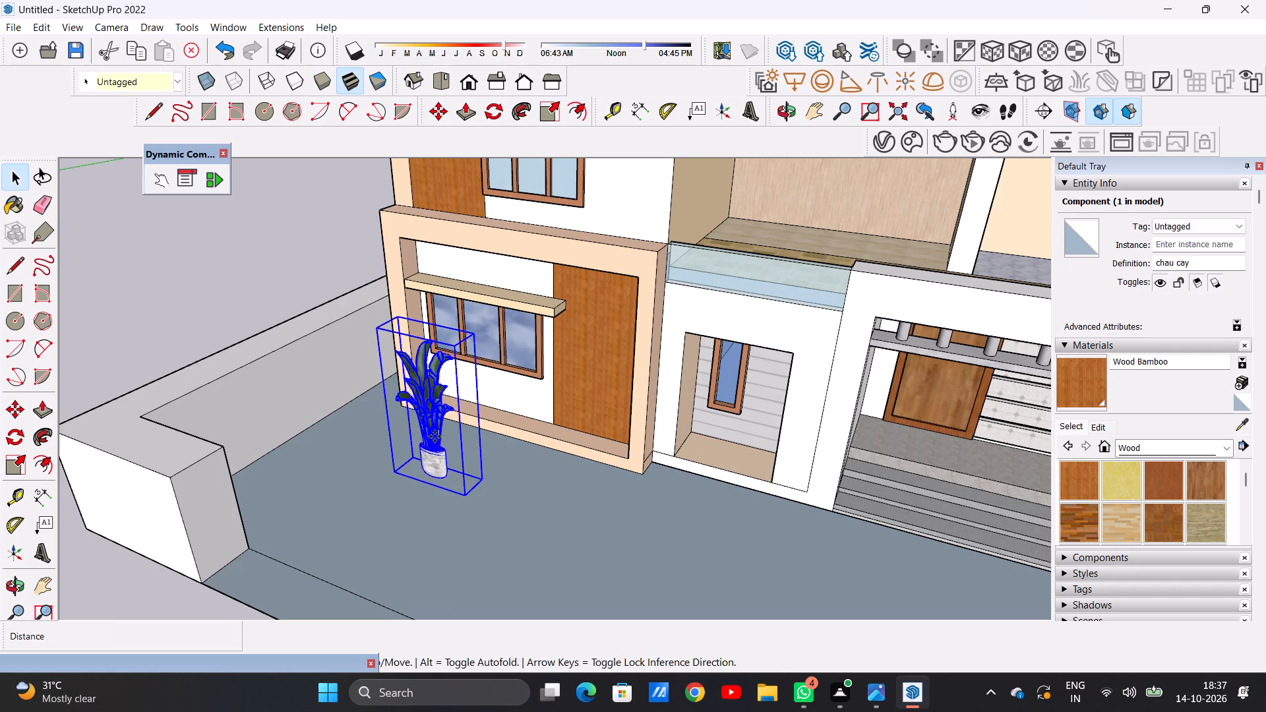
{"action": "left_click", "coordinate": [463, 494]}
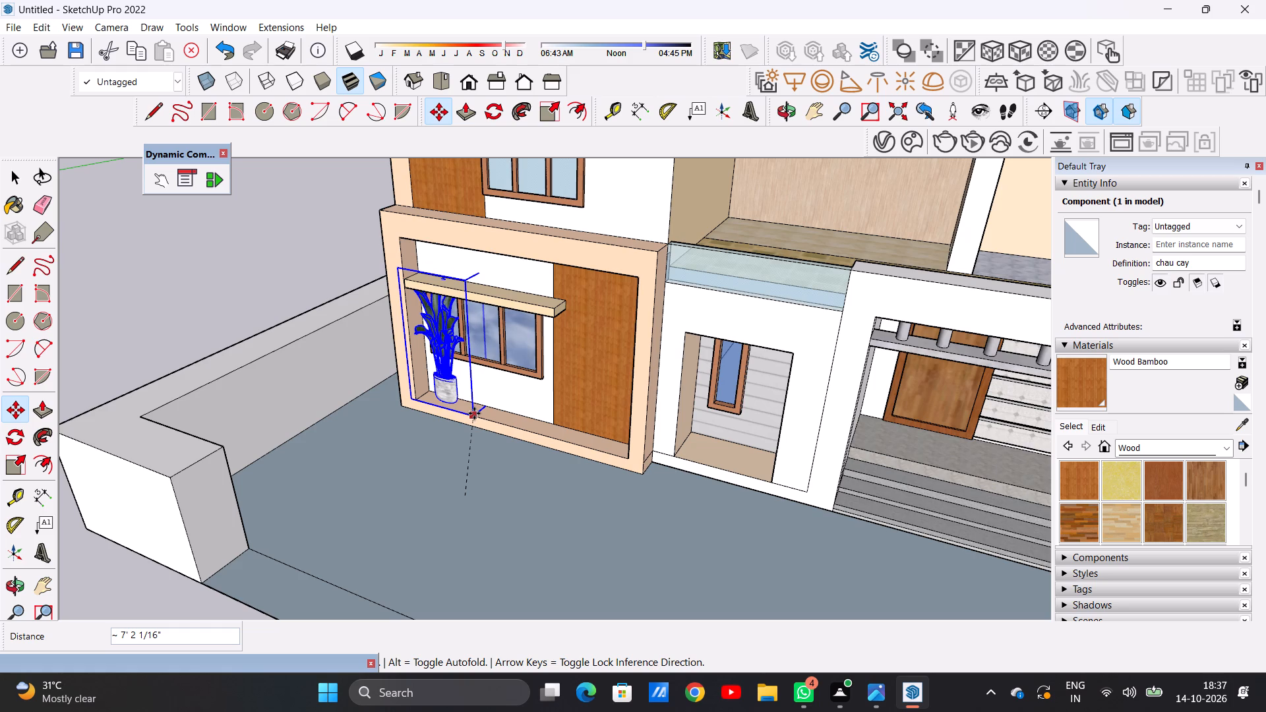
{"action": "left_click", "coordinate": [474, 413]}
{"action": "key", "text": "space"}
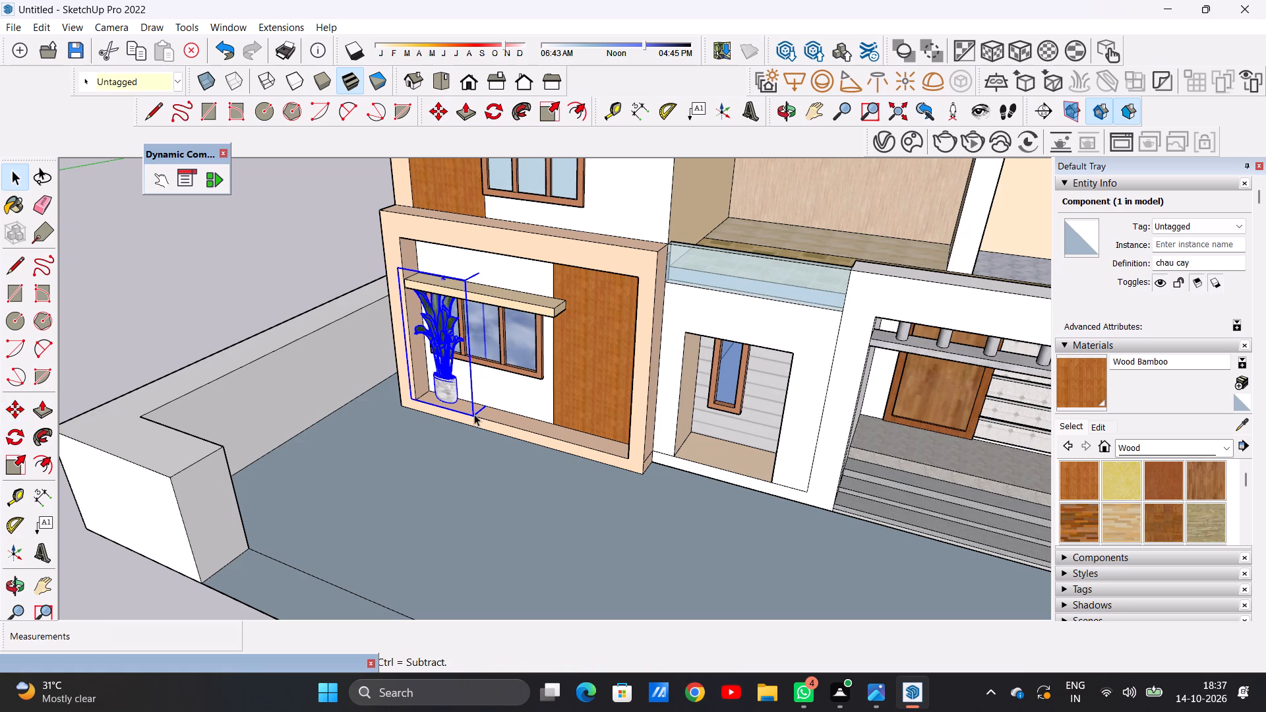
{"action": "left_click", "coordinate": [279, 254]}
Scale the potted plant's height to about 0.71 so it fits beneath the window's sunshade.
{"action": "scroll", "coordinate": [421, 332], "scroll_direction": "down", "scroll_amount": 3}
{"action": "middle_click_drag", "start_coordinate": [453, 357], "coordinate": [482, 297]}
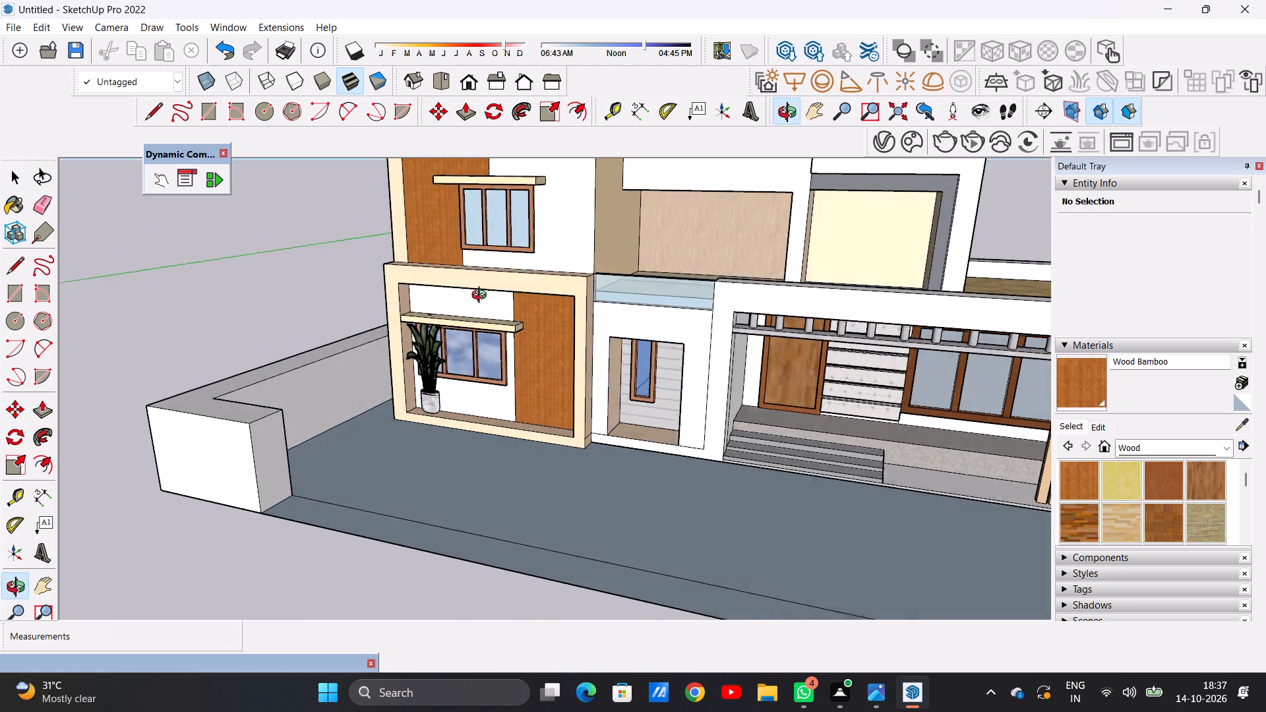
{"action": "middle_click_drag", "start_coordinate": [482, 297], "coordinate": [483, 285]}
{"action": "scroll", "coordinate": [483, 285], "scroll_direction": "up", "scroll_amount": 1}
{"action": "scroll", "coordinate": [442, 345], "scroll_direction": "up", "scroll_amount": 11}
{"action": "left_click", "coordinate": [406, 367]}
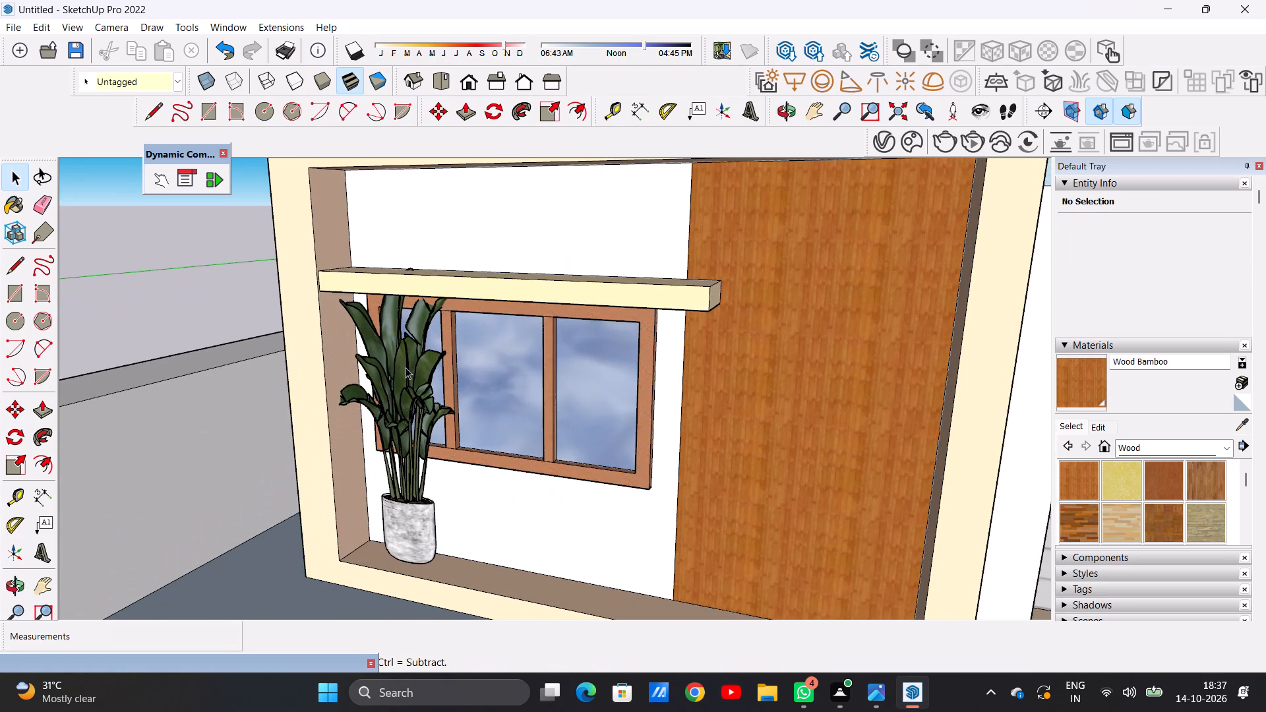
{"action": "middle_click_drag", "start_coordinate": [406, 367], "coordinate": [416, 469]}
{"action": "scroll", "coordinate": [433, 427], "scroll_direction": "down", "scroll_amount": 8}
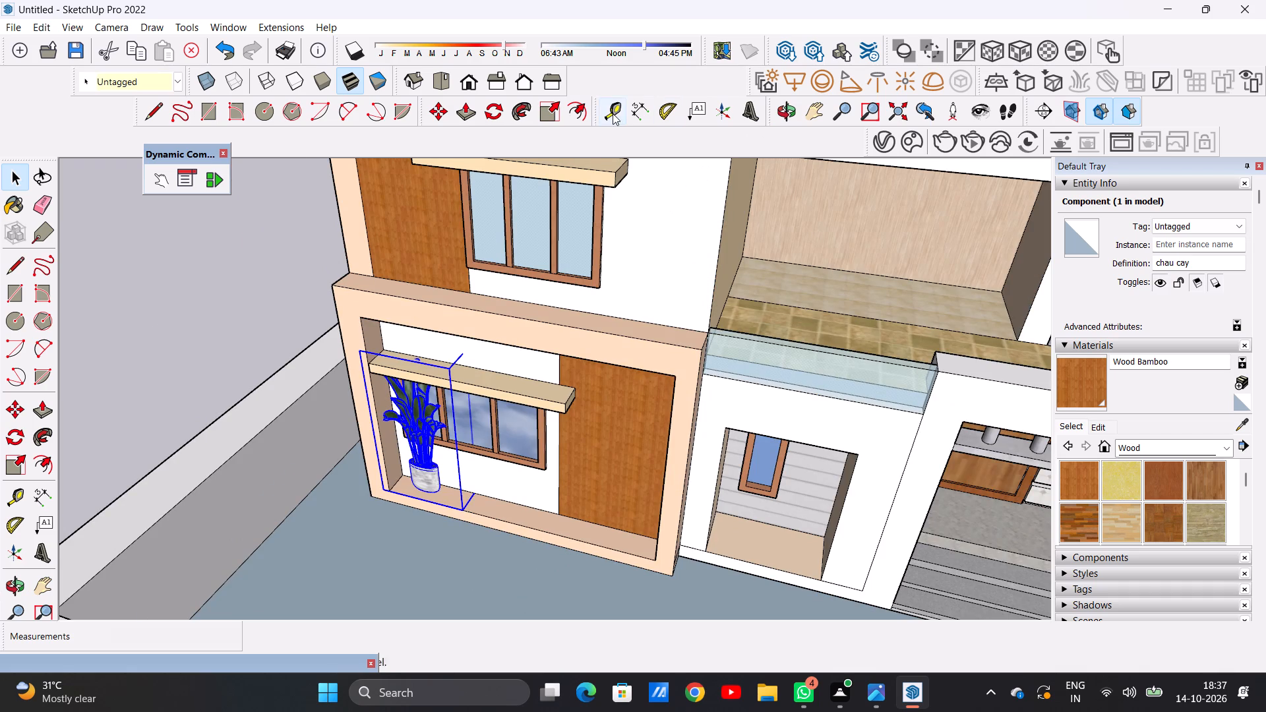
{"action": "left_click", "coordinate": [541, 111]}
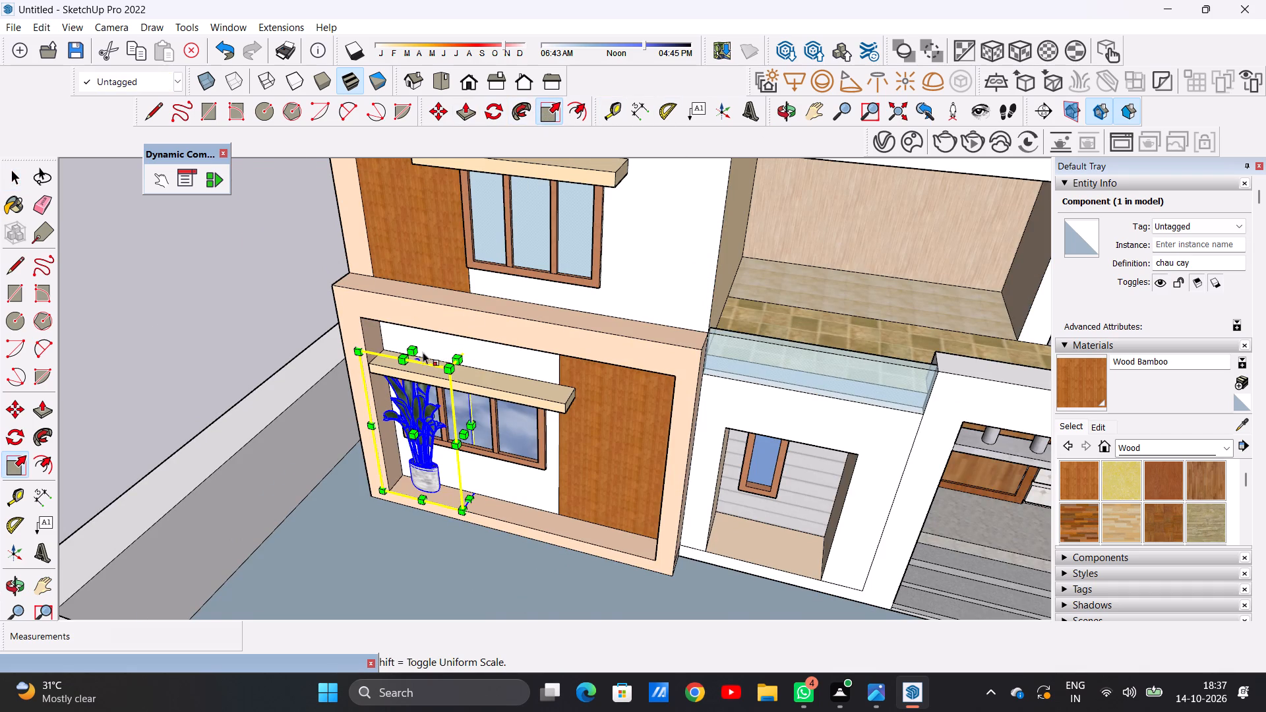
{"action": "scroll", "coordinate": [419, 353], "scroll_direction": "up", "scroll_amount": 5}
{"action": "left_click", "coordinate": [409, 348]}
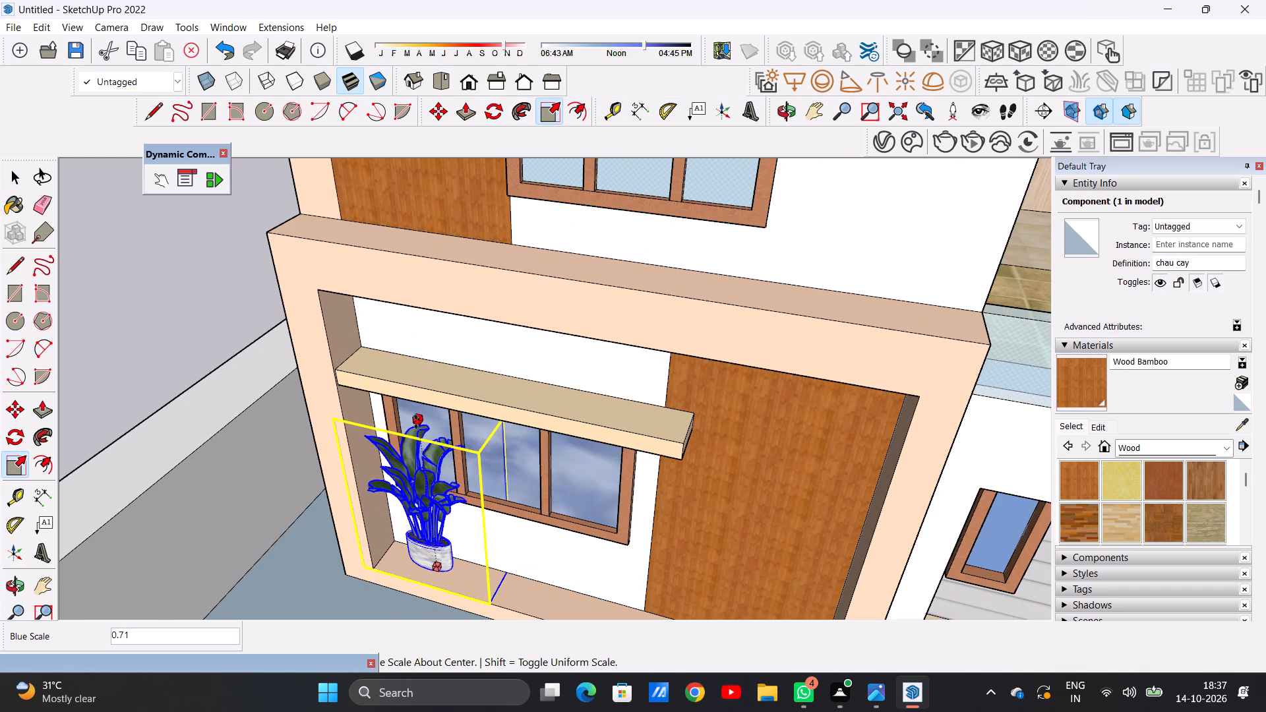
{"action": "left_click", "coordinate": [416, 423]}
{"action": "key", "text": "space"}
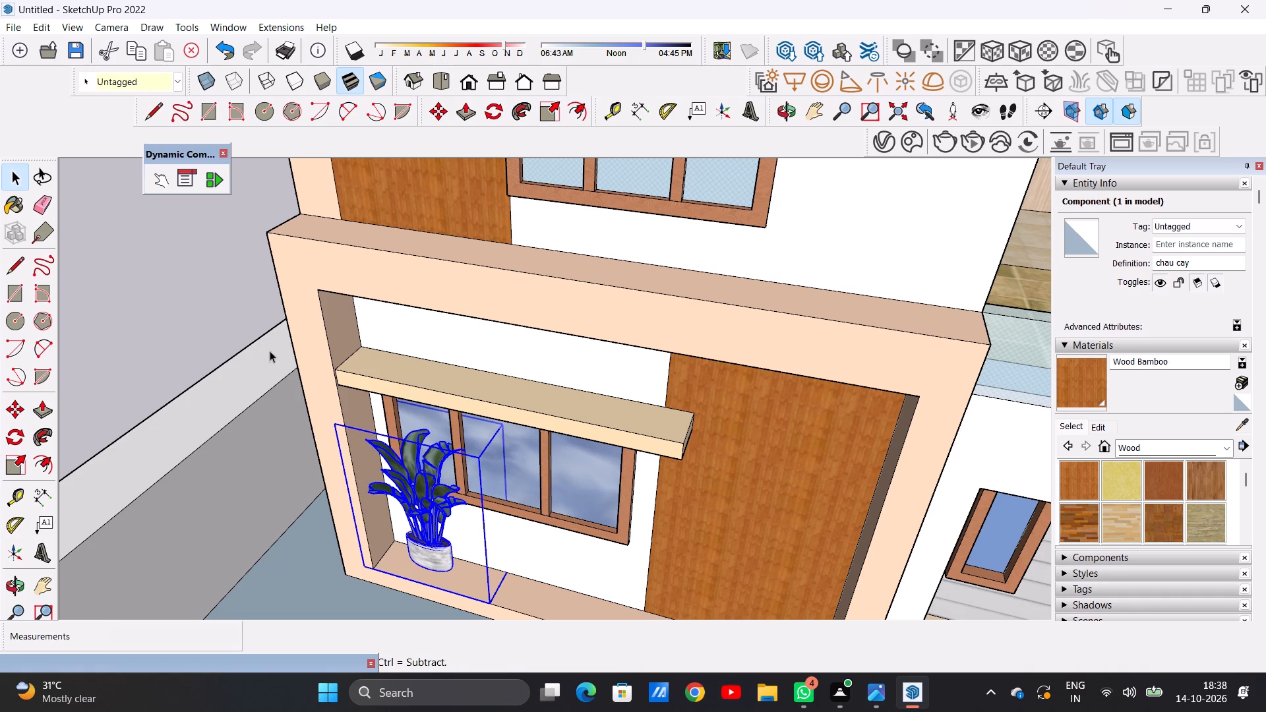
{"action": "left_click", "coordinate": [205, 316]}
Examine the scaled potted plant against the window frame and the house front from several angles.
{"action": "scroll", "coordinate": [432, 415], "scroll_direction": "down", "scroll_amount": 7}
{"action": "middle_click_drag", "start_coordinate": [444, 520], "coordinate": [532, 406]}
{"action": "scroll", "coordinate": [402, 444], "scroll_direction": "down", "scroll_amount": 4}
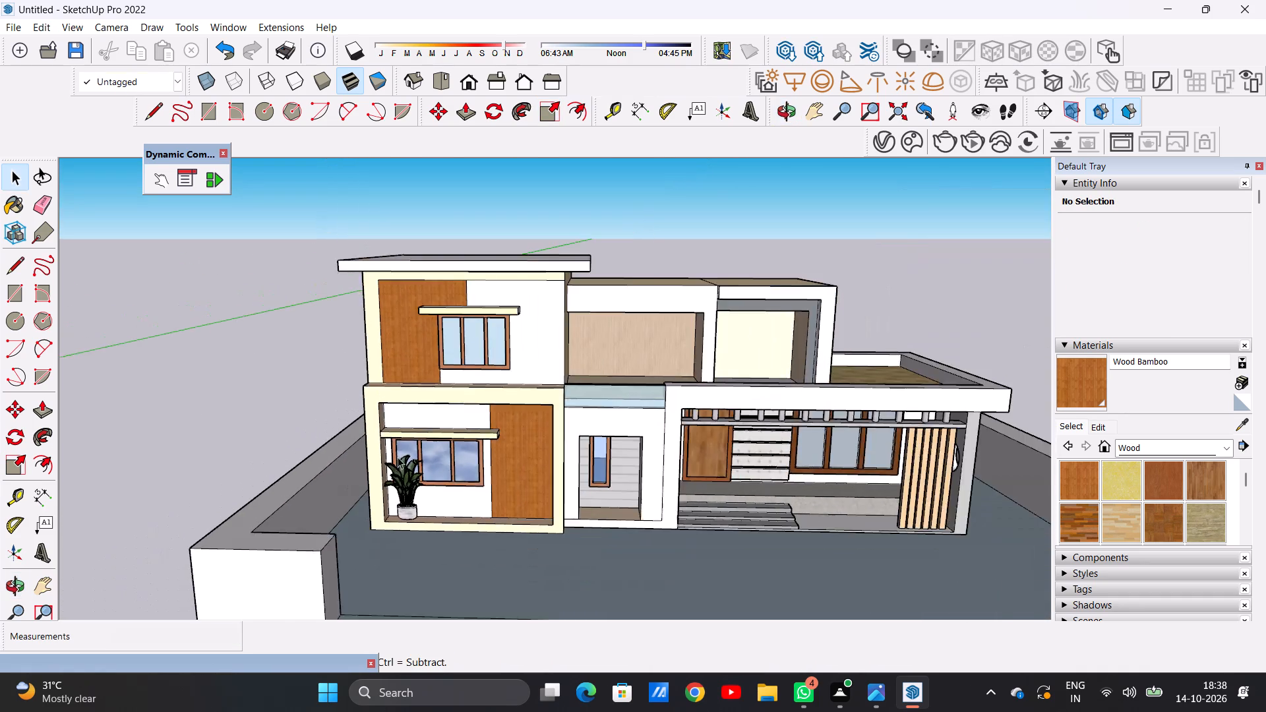
{"action": "scroll", "coordinate": [398, 457], "scroll_direction": "down", "scroll_amount": 2}
{"action": "scroll", "coordinate": [487, 478], "scroll_direction": "up", "scroll_amount": 6}
{"action": "middle_click_drag", "start_coordinate": [488, 479], "coordinate": [193, 475]}
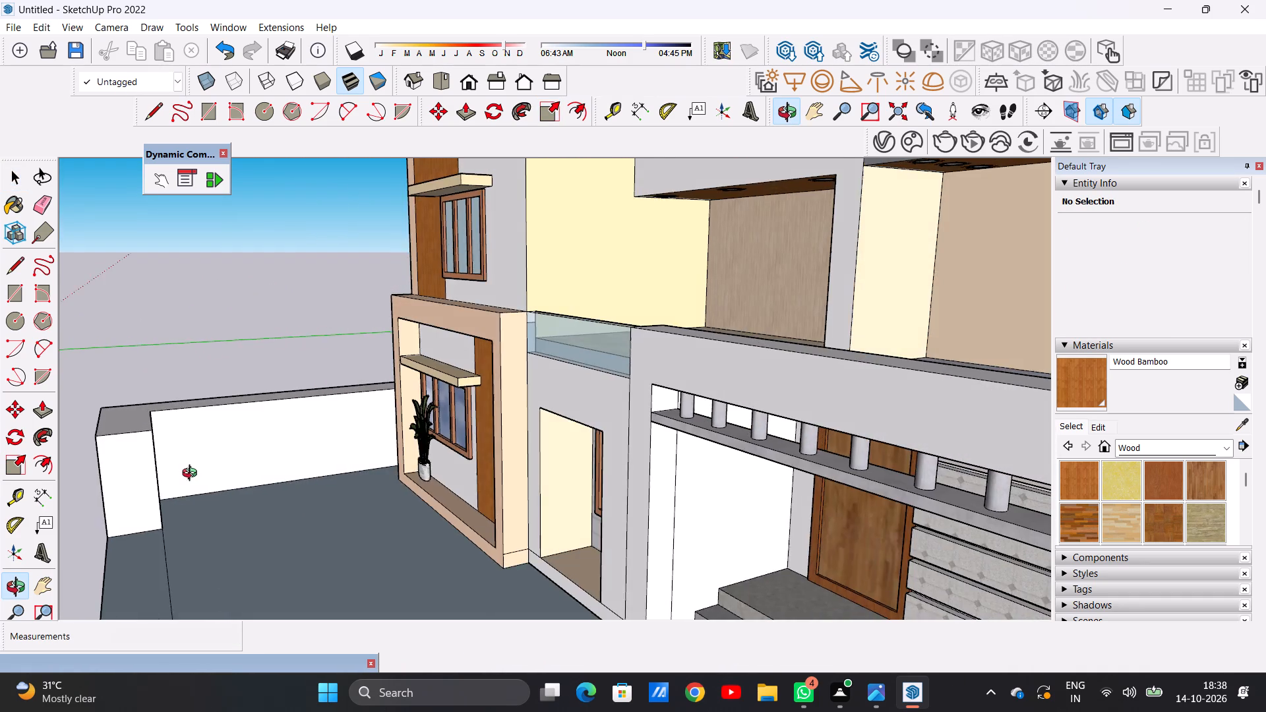
{"action": "middle_click_drag", "start_coordinate": [193, 475], "coordinate": [439, 479]}
{"action": "scroll", "coordinate": [439, 479], "scroll_direction": "up", "scroll_amount": 1}
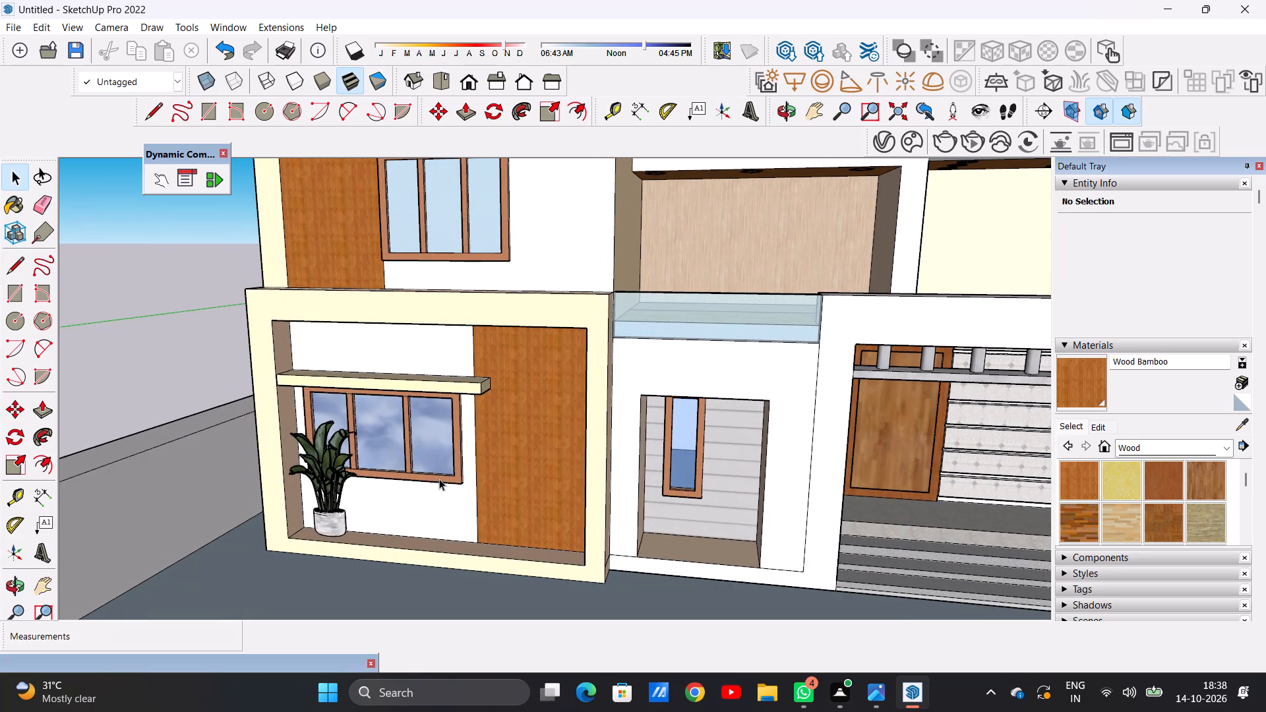
{"action": "scroll", "coordinate": [328, 454], "scroll_direction": "up", "scroll_amount": 7}
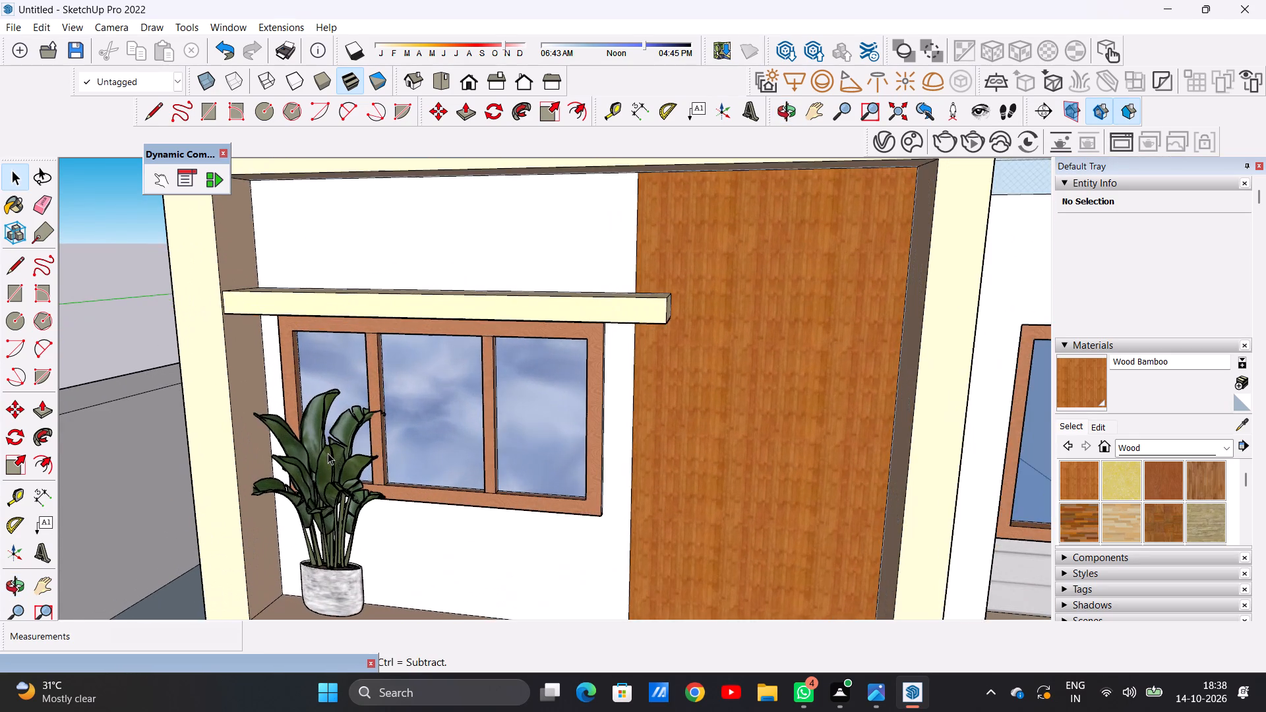
Scale the height of the potted plant on the ledge down again by about 0.73.
{"action": "scroll", "coordinate": [371, 468], "scroll_direction": "down", "scroll_amount": 5}
{"action": "middle_click_drag", "start_coordinate": [376, 492], "coordinate": [377, 581]}
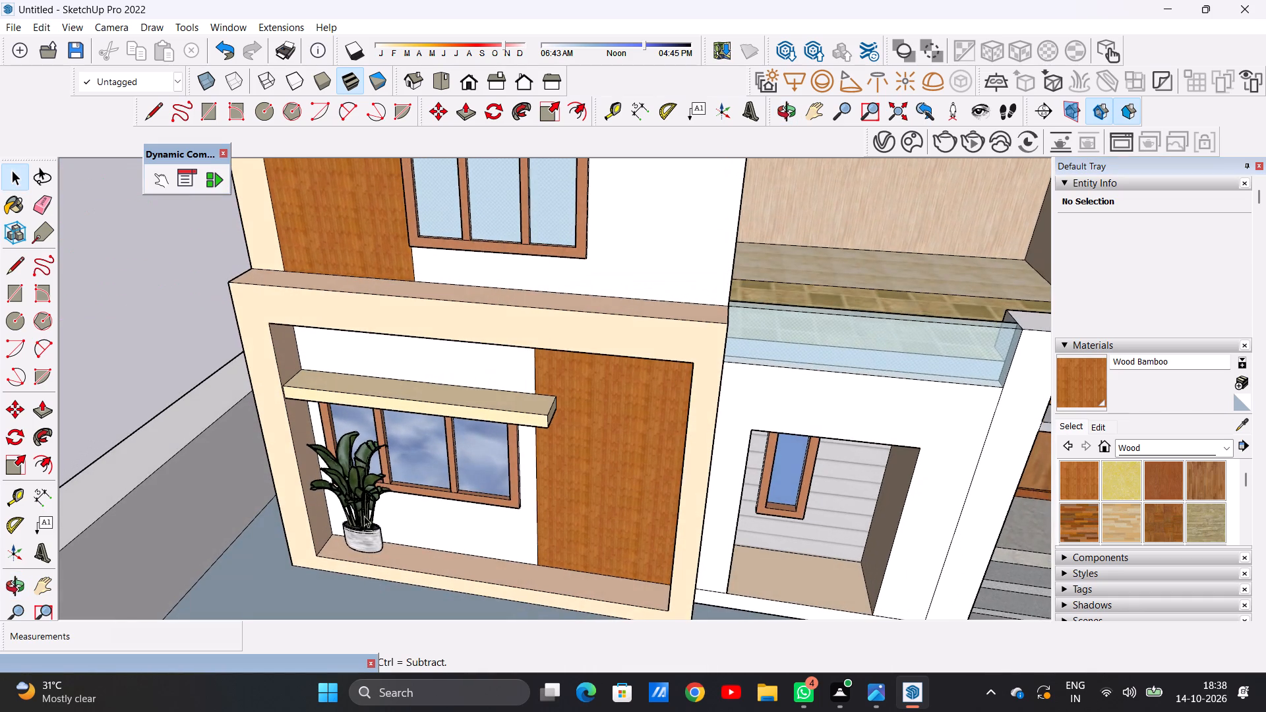
{"action": "scroll", "coordinate": [362, 506], "scroll_direction": "up", "scroll_amount": 4}
{"action": "left_click", "coordinate": [362, 504]}
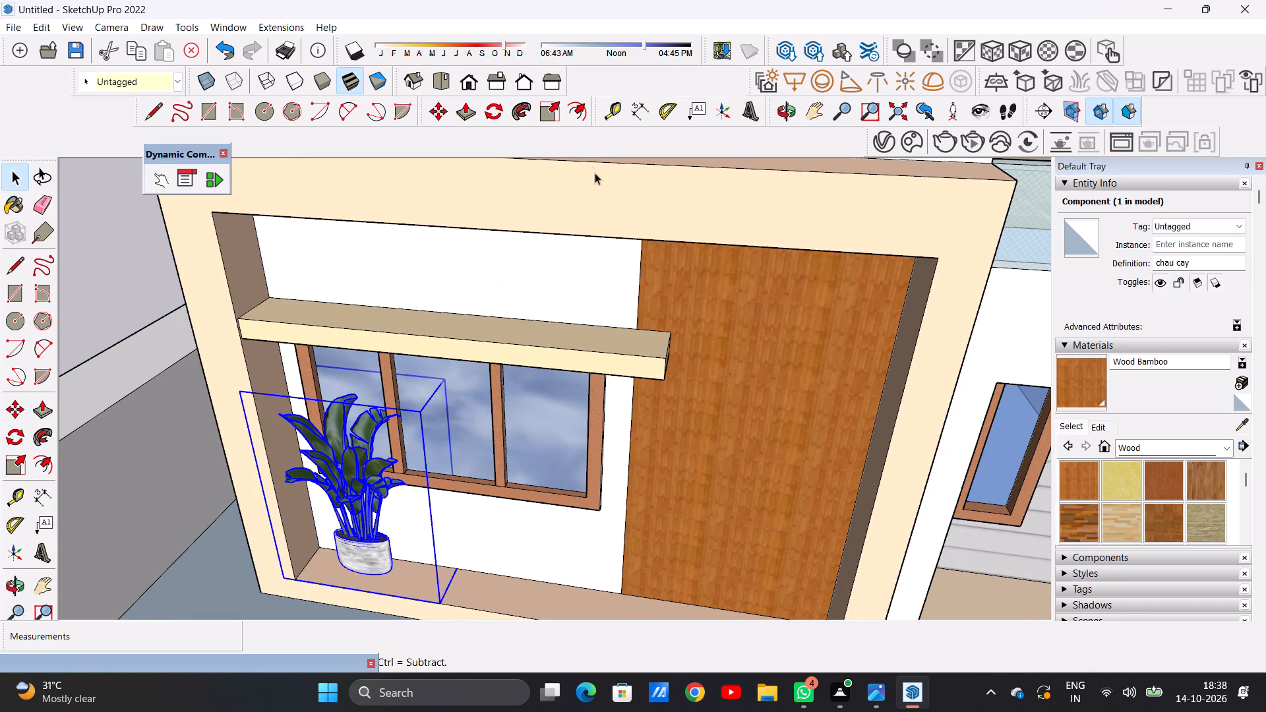
{"action": "left_click", "coordinate": [547, 116]}
{"action": "left_click", "coordinate": [341, 382]}
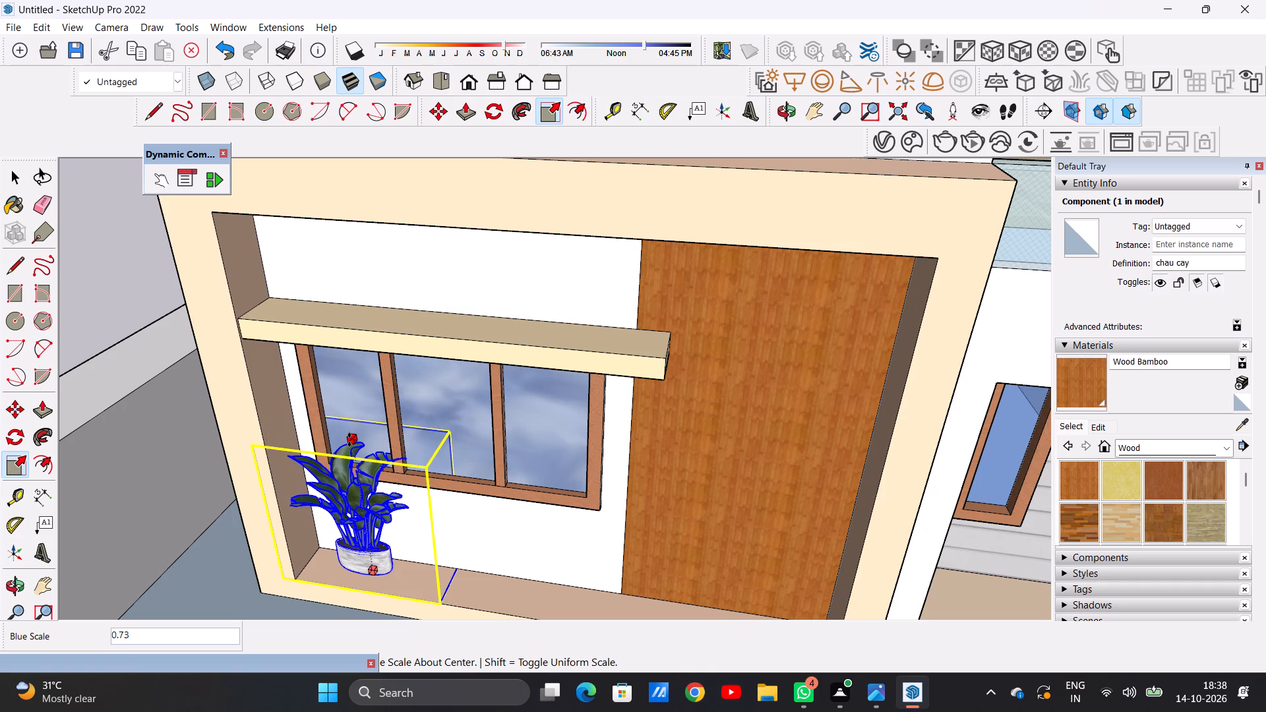
{"action": "left_click", "coordinate": [349, 440]}
{"action": "key", "text": "space"}
{"action": "left_click", "coordinate": [127, 280]}
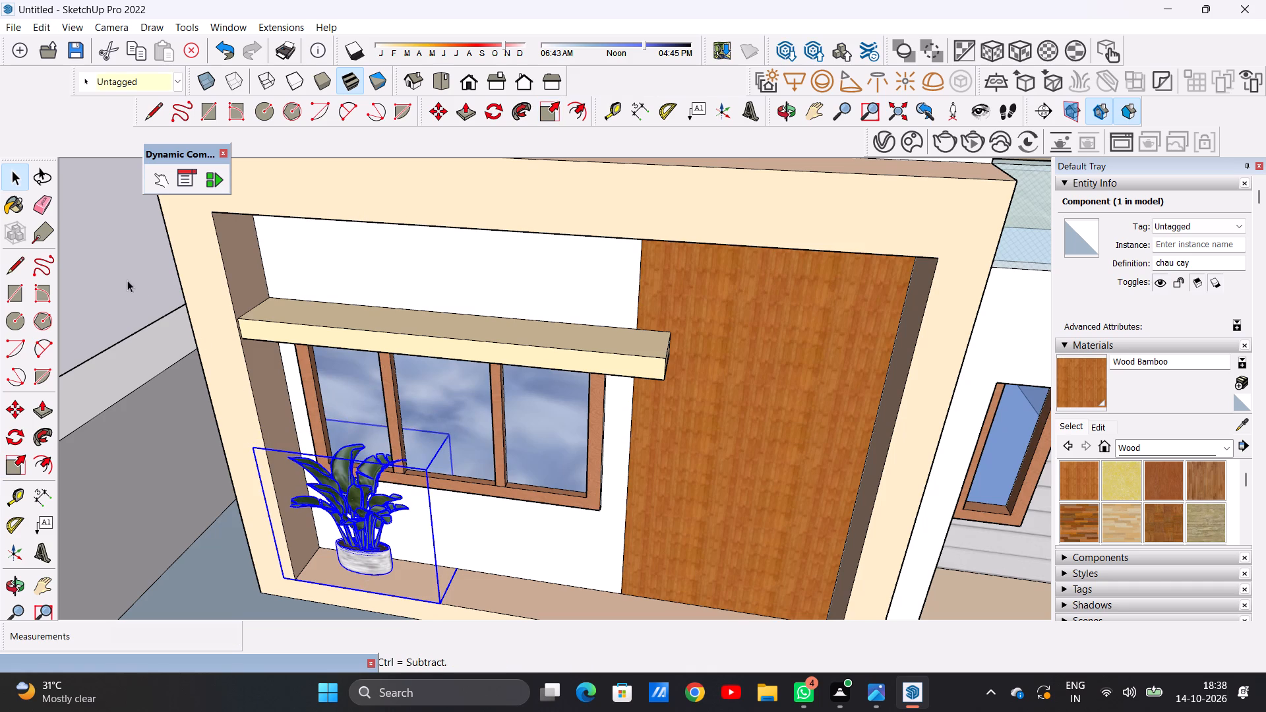
Examine the potted plant's size and position in the ground-floor window frame against the whole front elevation.
{"action": "scroll", "coordinate": [380, 466], "scroll_direction": "down", "scroll_amount": 10}
{"action": "middle_click_drag", "start_coordinate": [403, 491], "coordinate": [410, 428]}
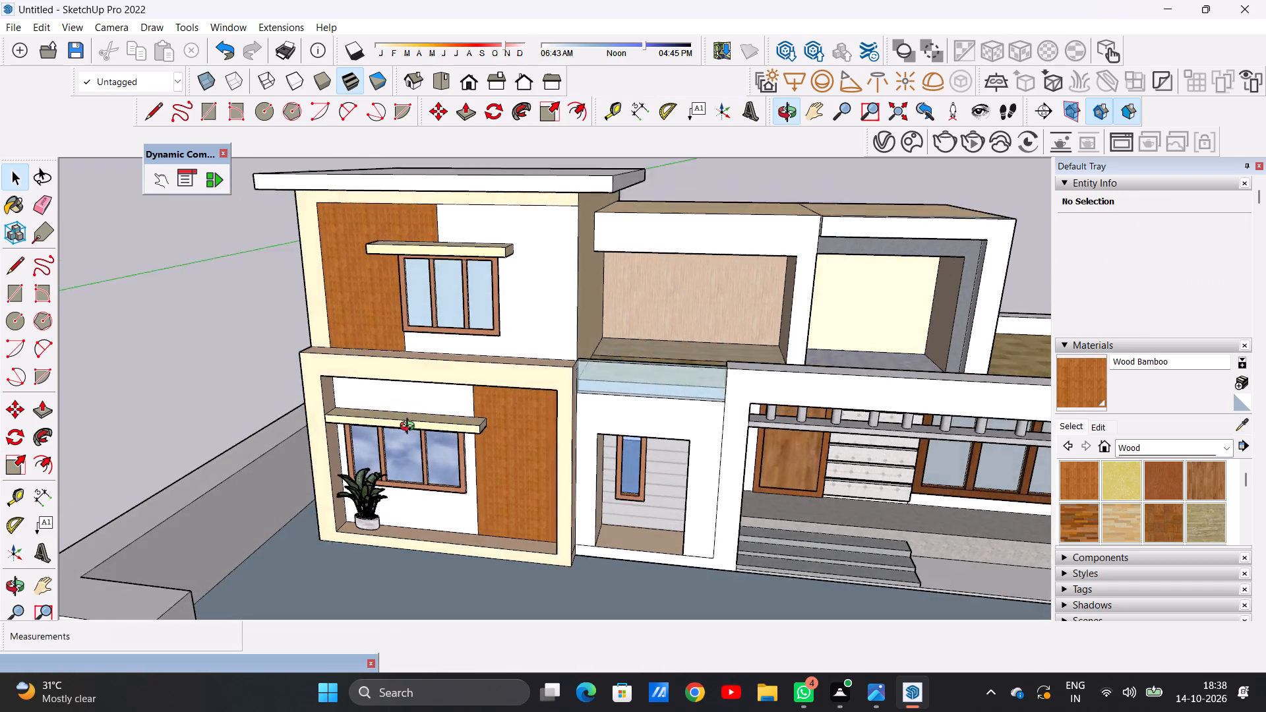
{"action": "middle_click_drag", "start_coordinate": [410, 428], "coordinate": [416, 471]}
{"action": "scroll", "coordinate": [416, 471], "scroll_direction": "down", "scroll_amount": 7}
{"action": "scroll", "coordinate": [444, 512], "scroll_direction": "up", "scroll_amount": 2}
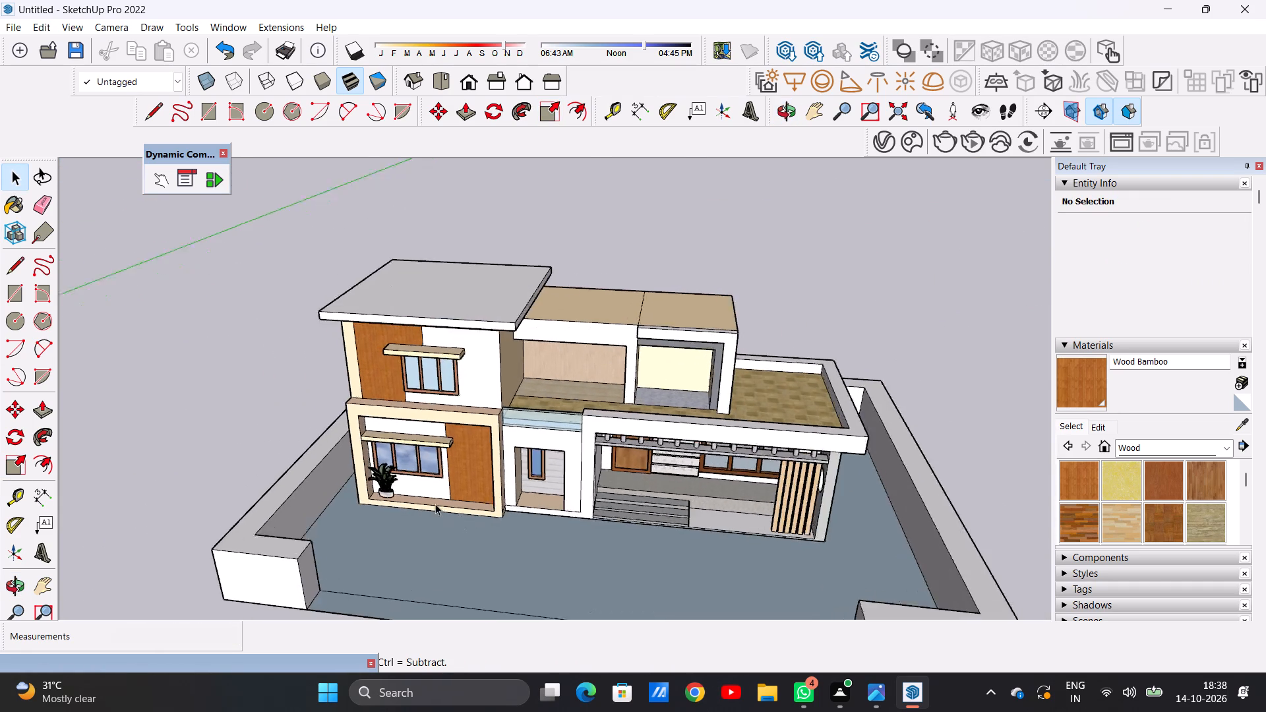
{"action": "scroll", "coordinate": [435, 504], "scroll_direction": "up", "scroll_amount": 16}
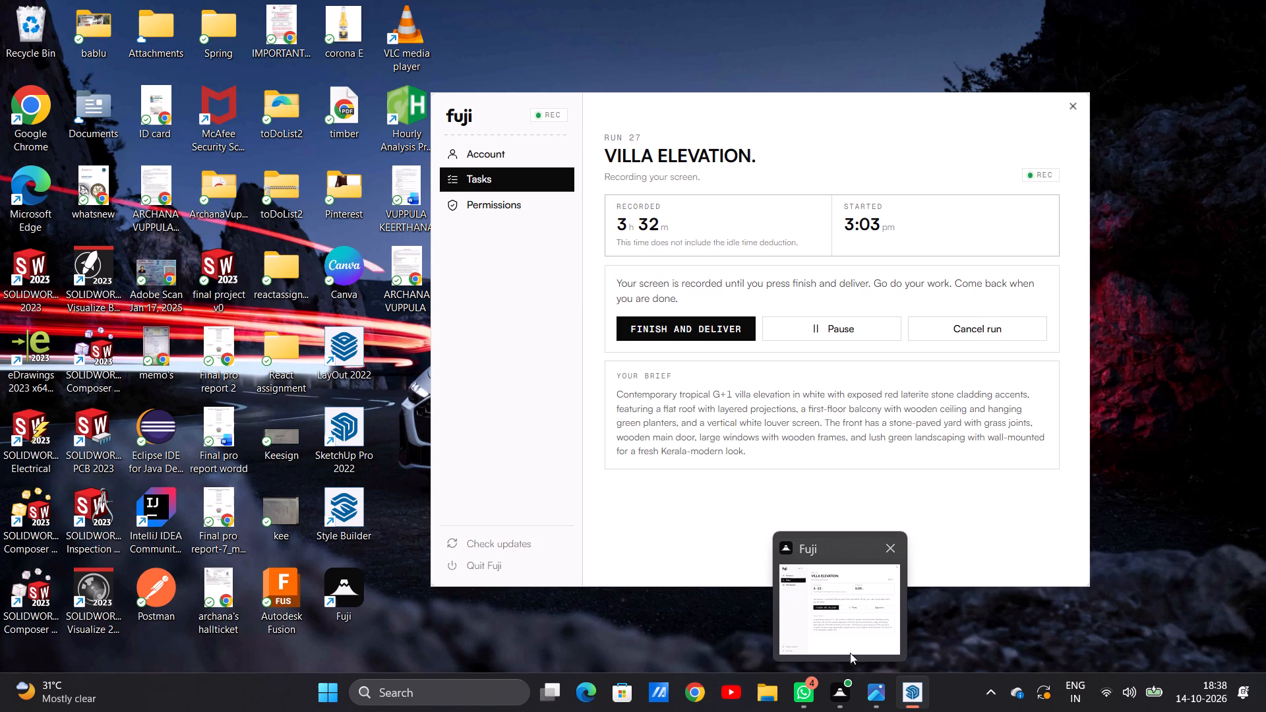
{"action": "left_click", "coordinate": [876, 609]}
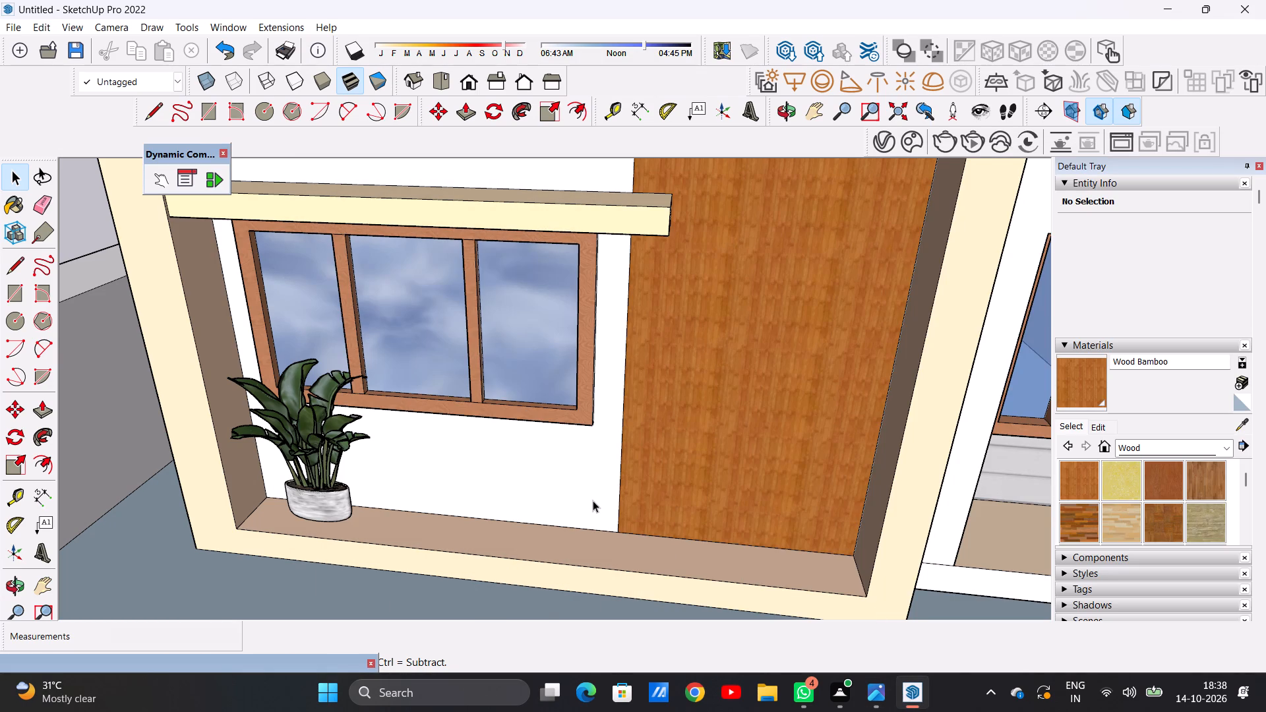
{"action": "scroll", "coordinate": [593, 500], "scroll_direction": "down", "scroll_amount": 3, "text": "ctrl"}
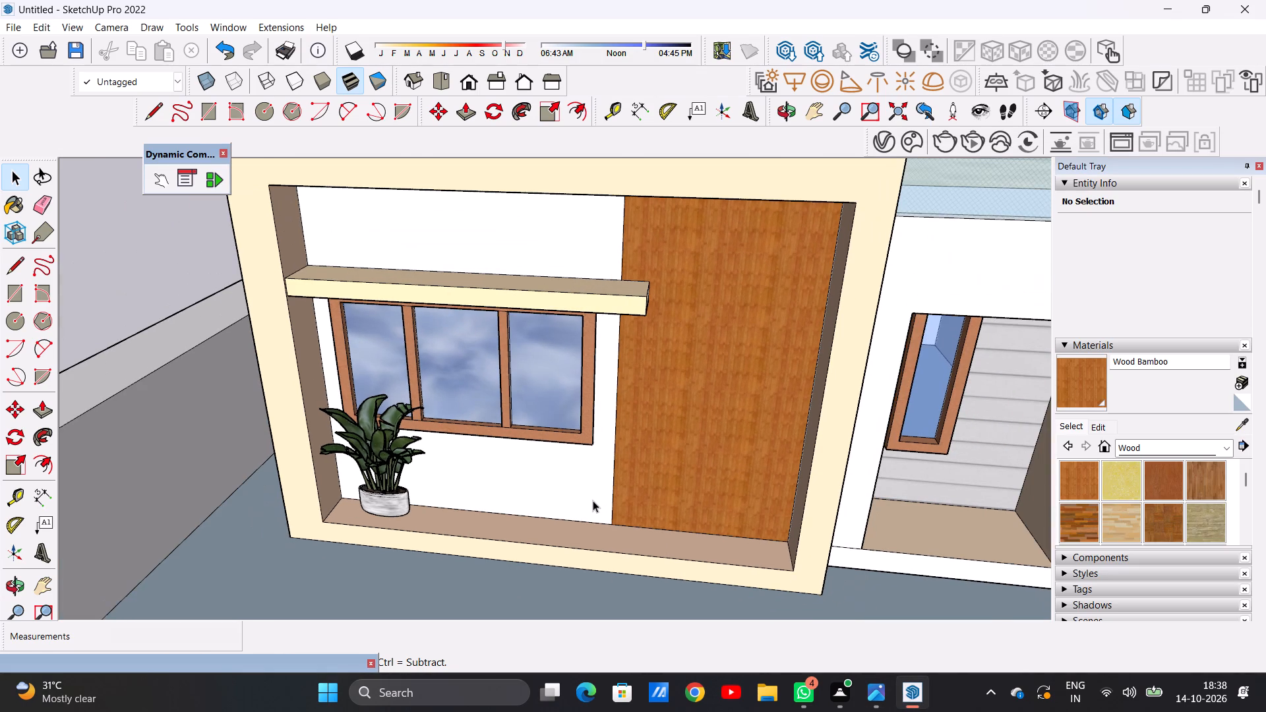
{"action": "scroll", "coordinate": [593, 500], "scroll_direction": "up", "scroll_amount": 2, "text": "ctrl"}
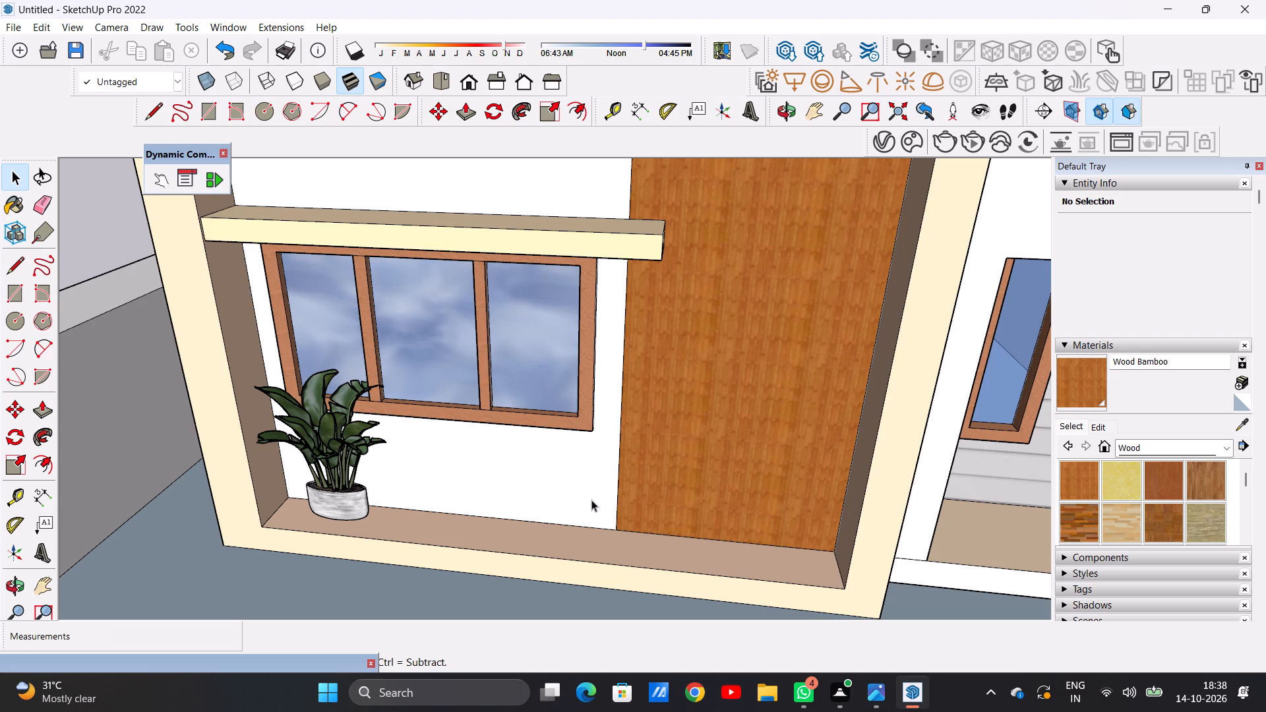
{"action": "scroll", "coordinate": [534, 482], "scroll_direction": "down", "scroll_amount": 17}
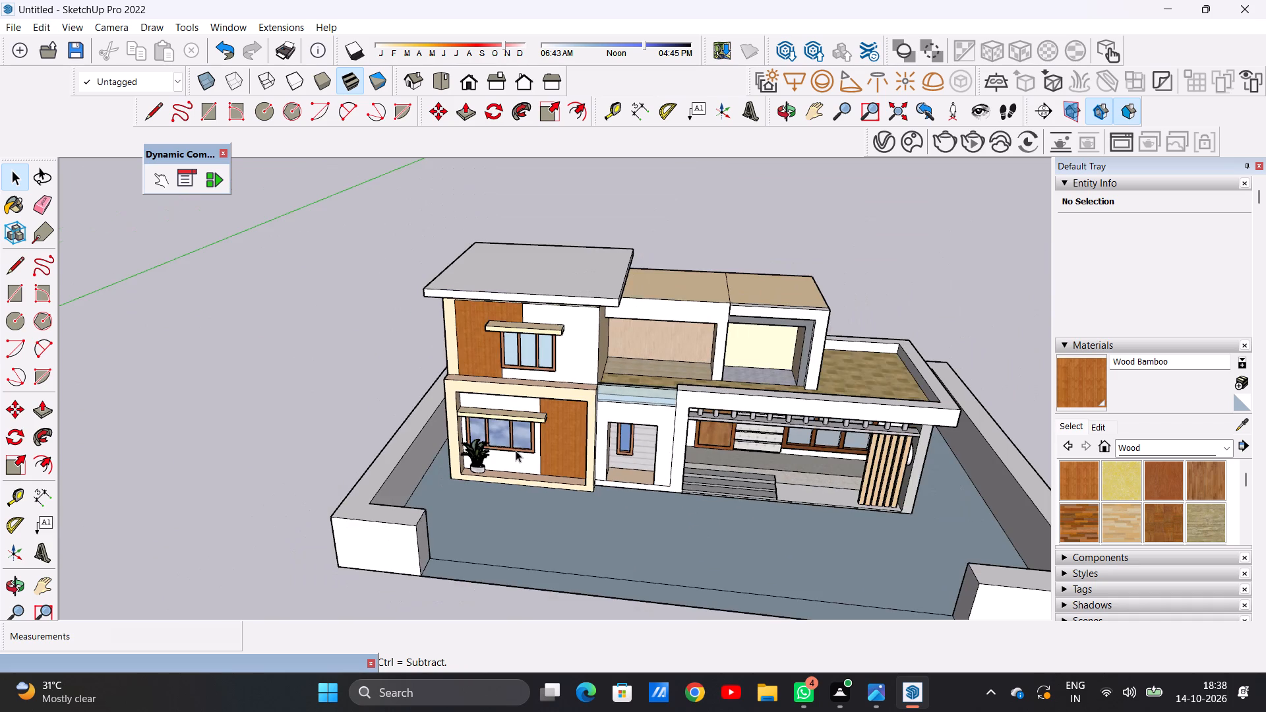
Copy the potted plant about 2' 8" along the ledge beneath the ground-floor window.
{"action": "scroll", "coordinate": [527, 454], "scroll_direction": "up", "scroll_amount": 7}
{"action": "scroll", "coordinate": [527, 454], "scroll_direction": "down", "scroll_amount": 1}
{"action": "scroll", "coordinate": [527, 454], "scroll_direction": "up", "scroll_amount": 4}
{"action": "scroll", "coordinate": [437, 485], "scroll_direction": "up", "scroll_amount": 11}
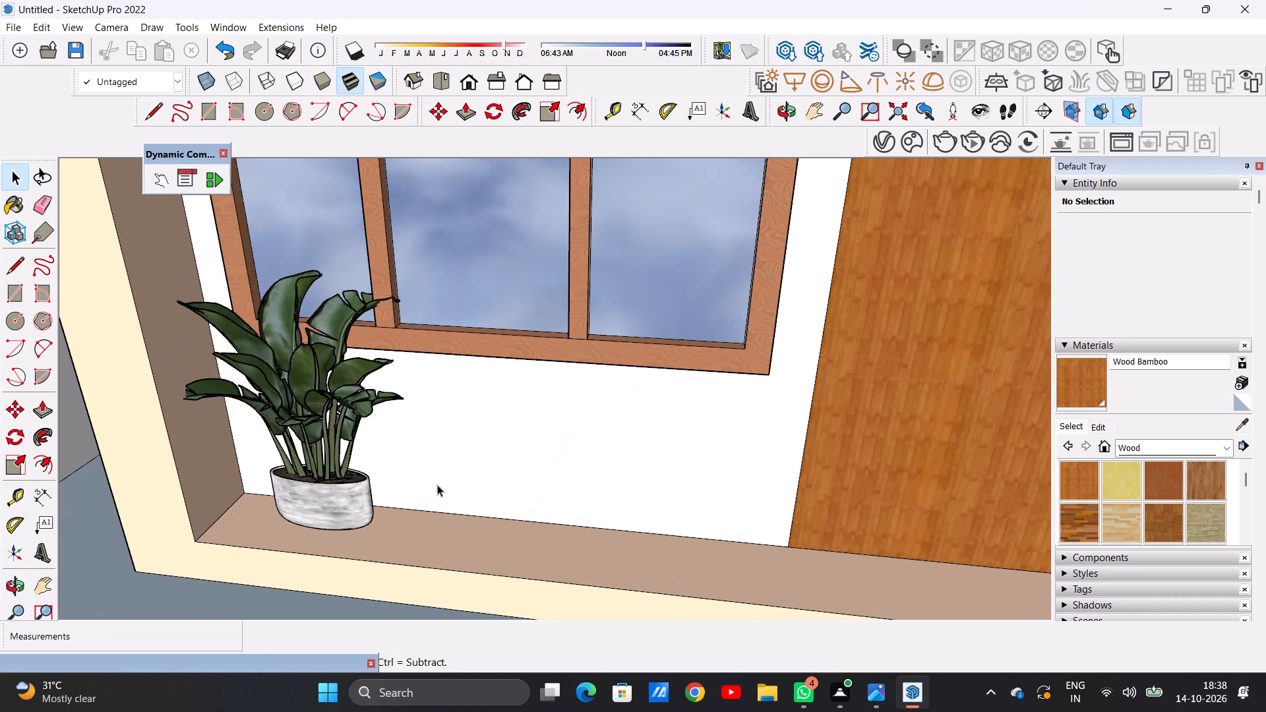
{"action": "left_click", "coordinate": [351, 499]}
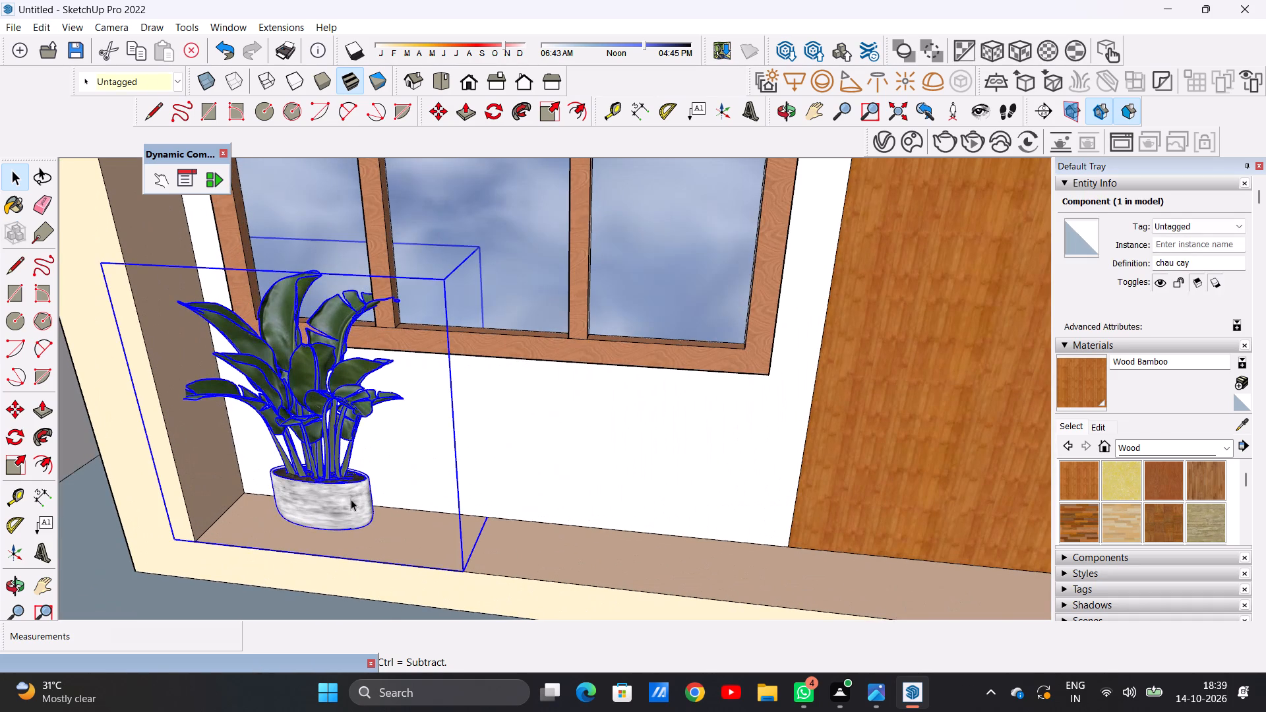
{"action": "key", "text": "m"}
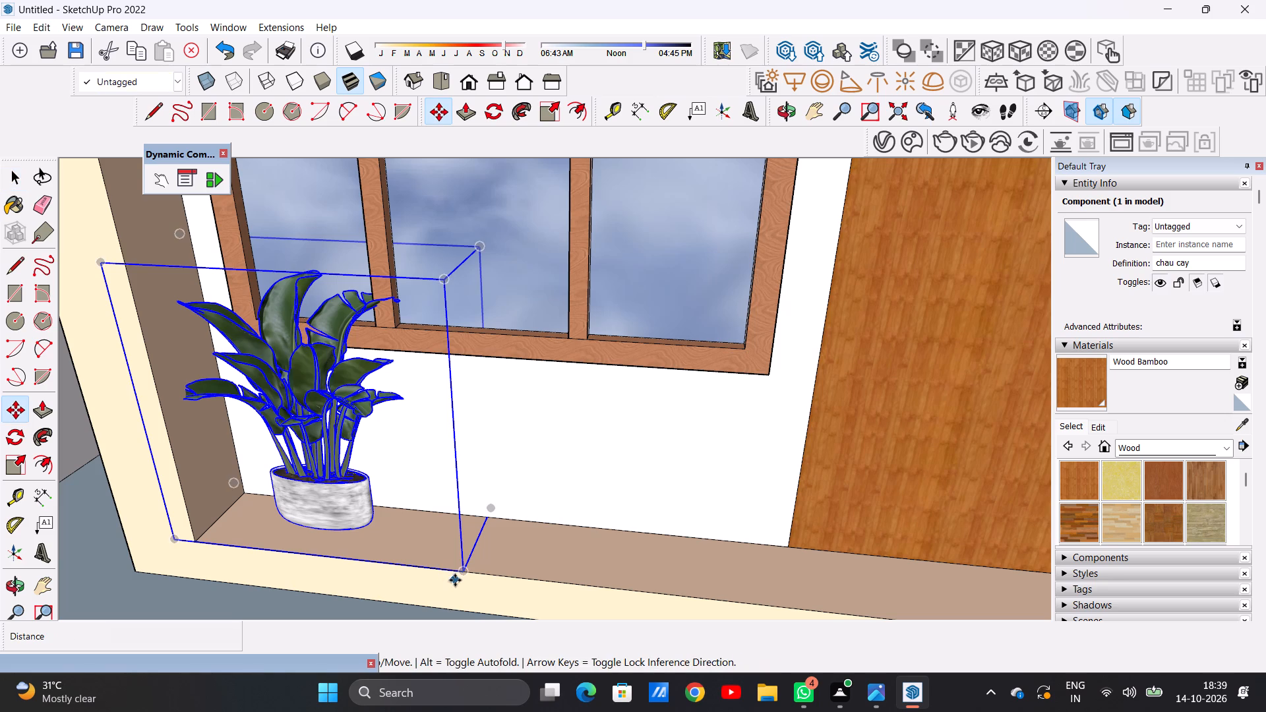
{"action": "scroll", "coordinate": [457, 580], "scroll_direction": "down", "scroll_amount": 8}
{"action": "scroll", "coordinate": [452, 560], "scroll_direction": "up", "scroll_amount": 5}
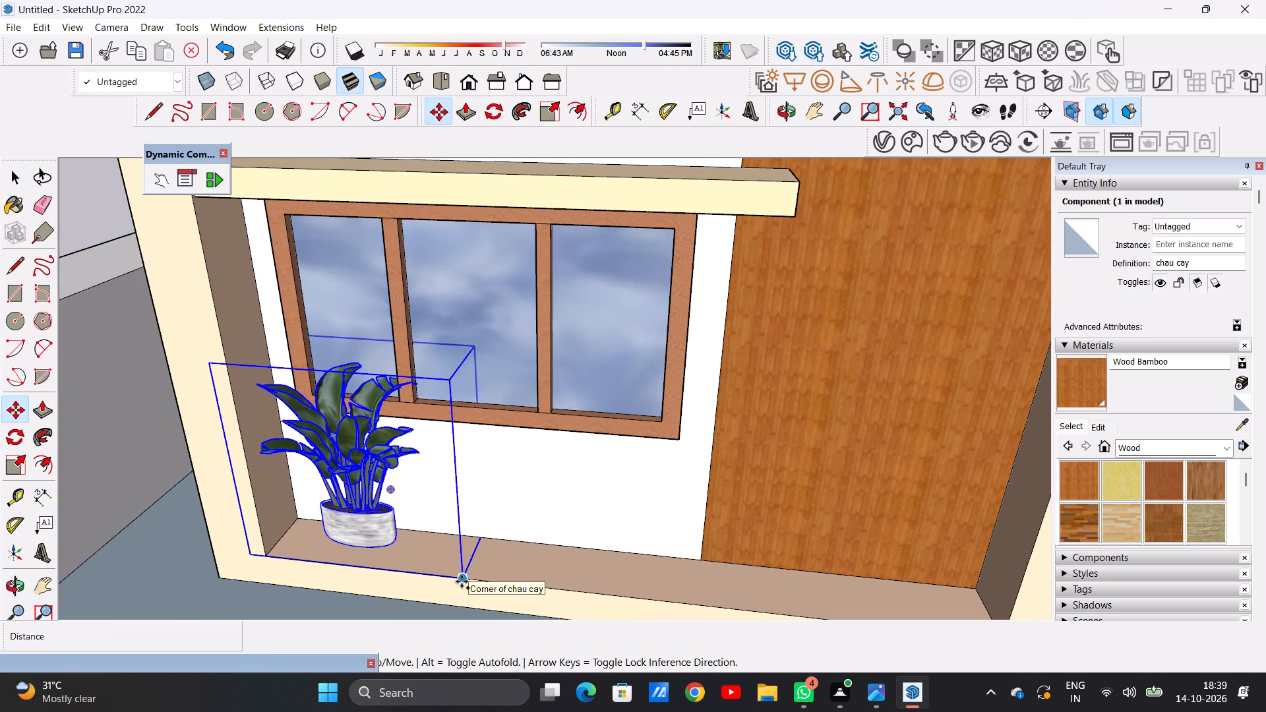
{"action": "left_click", "coordinate": [462, 581]}
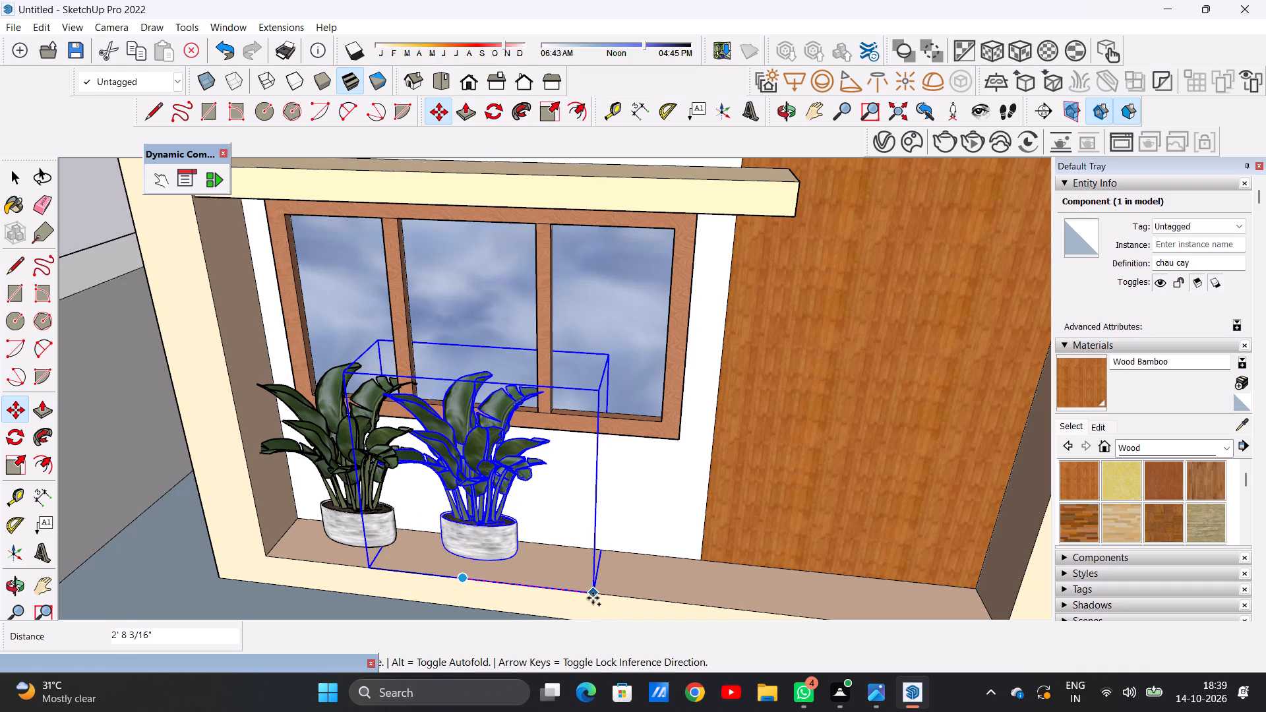
{"action": "left_click", "coordinate": [592, 598]}
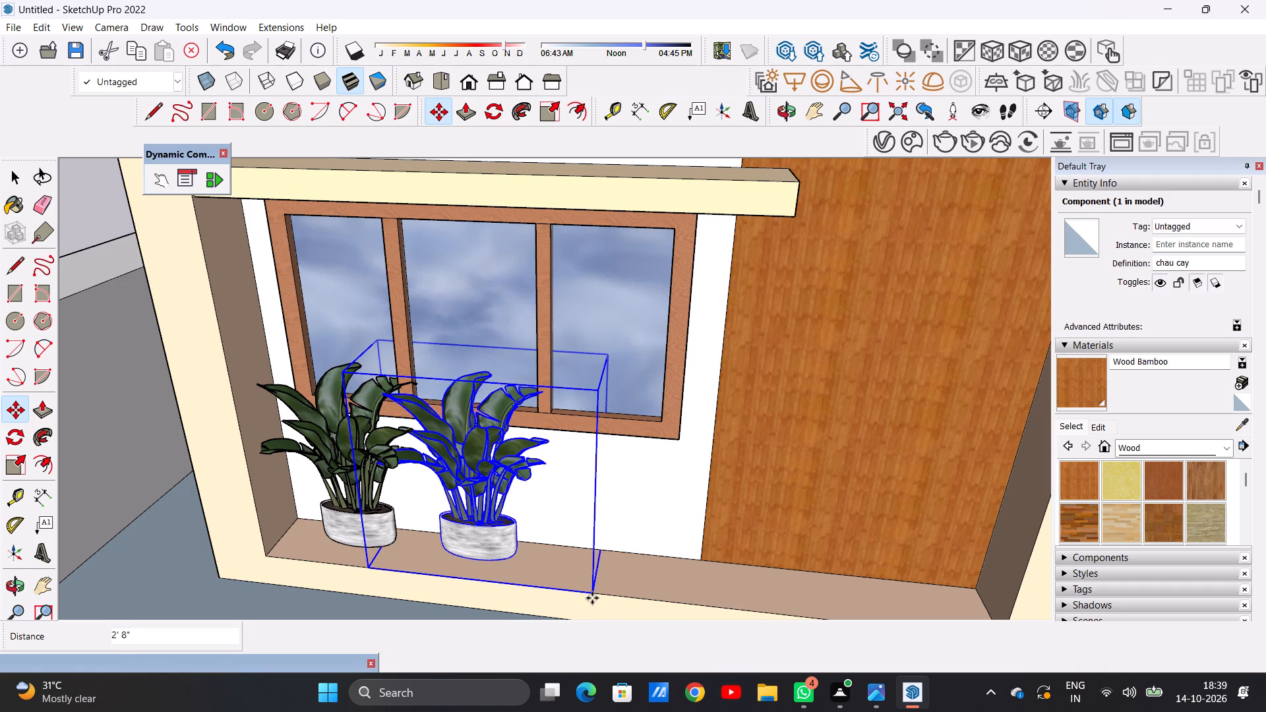
Copy the potted plant twice more along the ledge beneath the ground-floor window, spacing the copies about 1' 10" apart.
{"action": "left_click", "coordinate": [592, 598]}
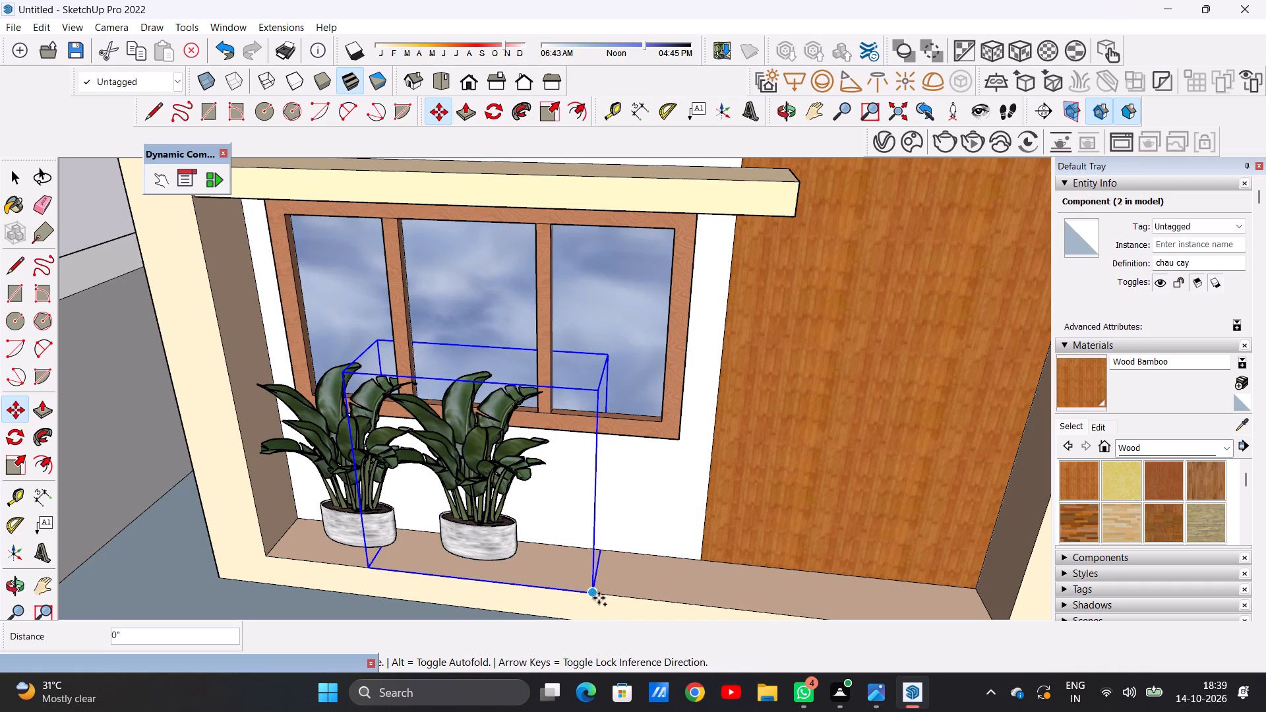
{"action": "left_click", "coordinate": [684, 607]}
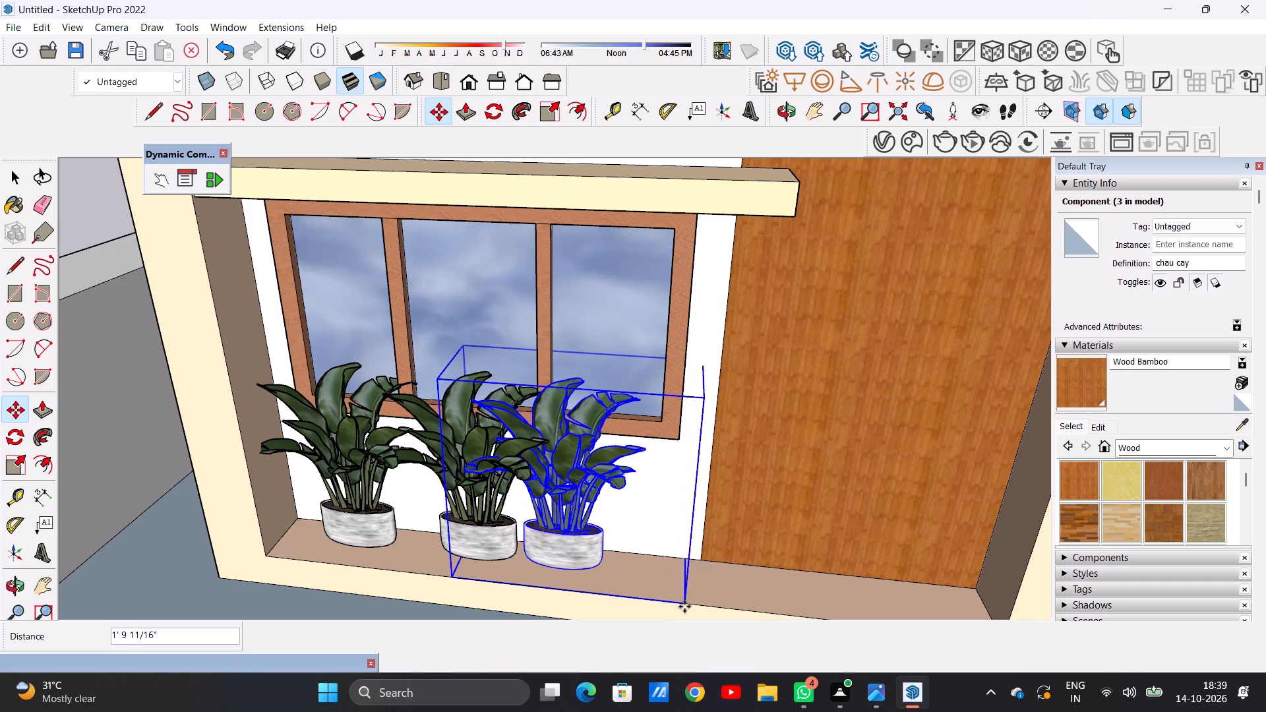
{"action": "left_click", "coordinate": [684, 607]}
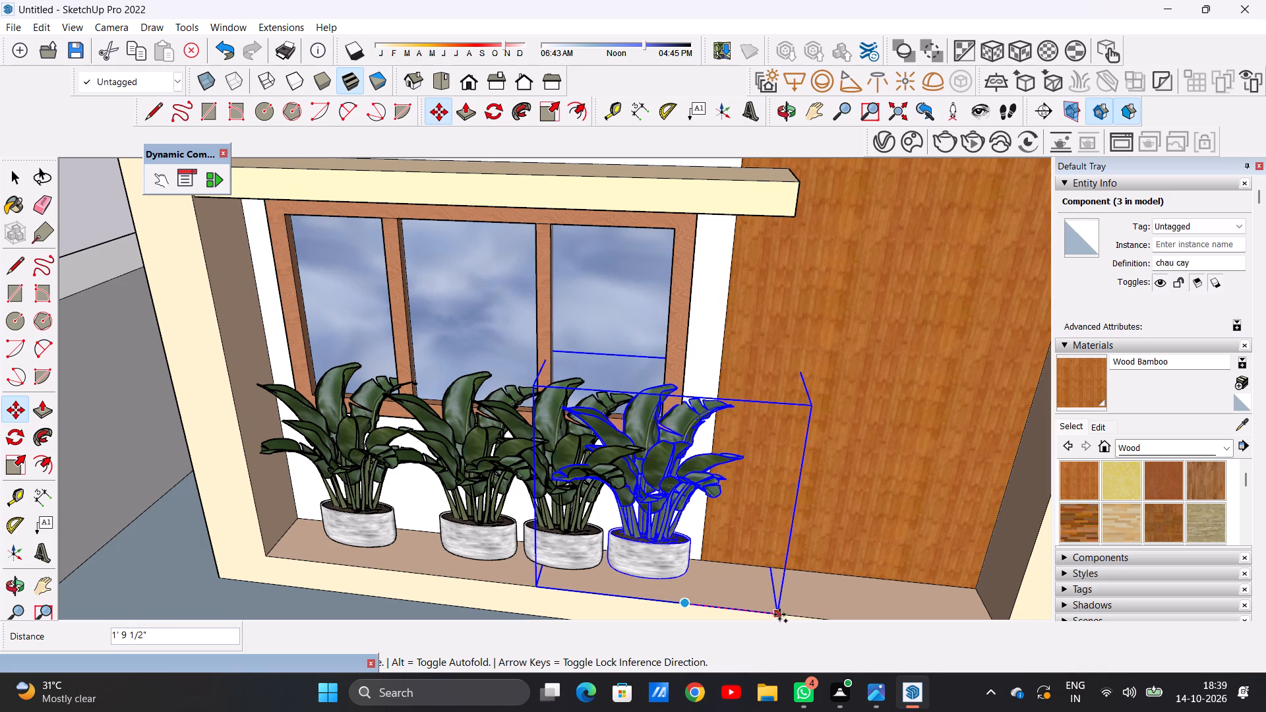
{"action": "left_click", "coordinate": [782, 614]}
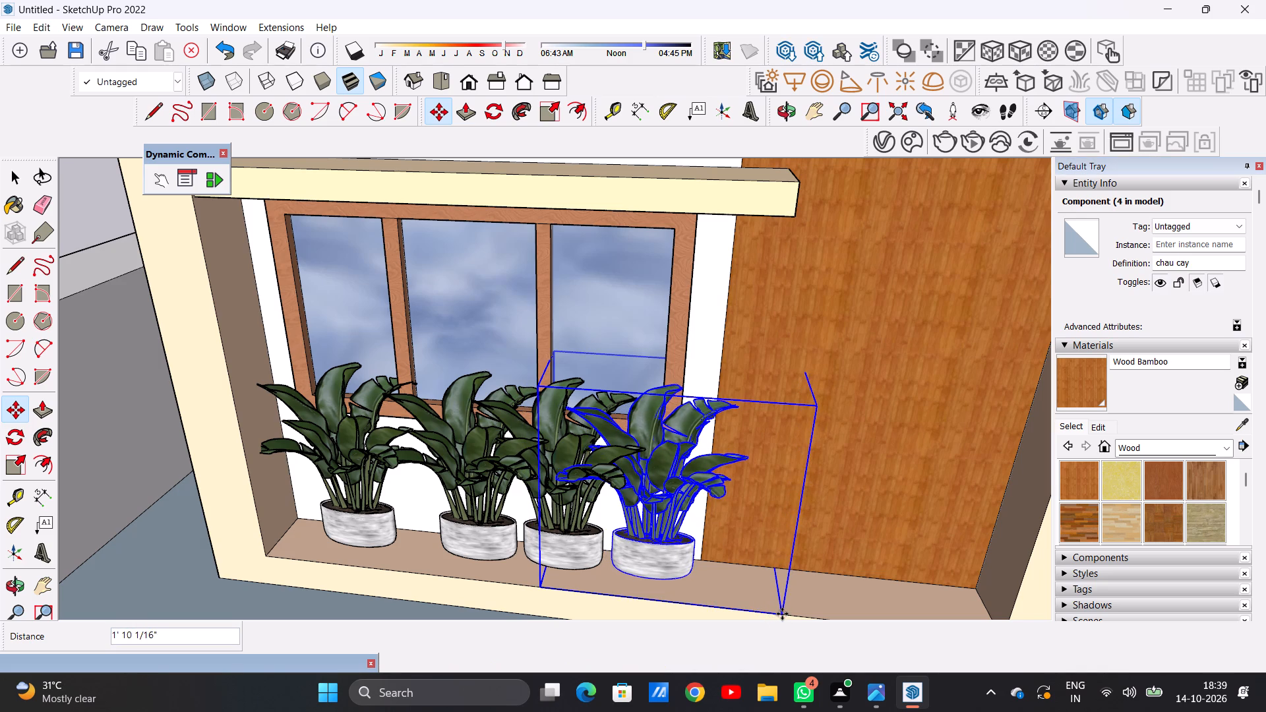
Copy the last plant about 3' 11" to the ledge's far end, and copy that one back about 1' 11" into the gap.
{"action": "left_click", "coordinate": [781, 614]}
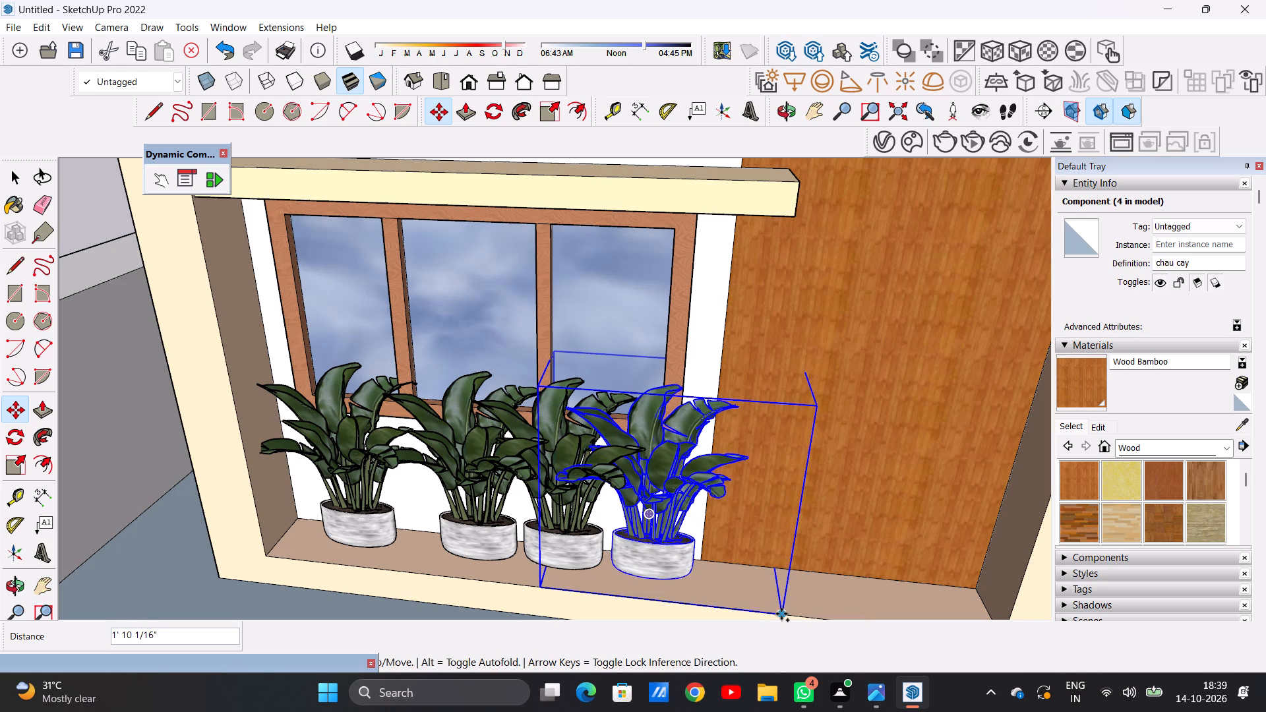
{"action": "scroll", "coordinate": [782, 609], "scroll_direction": "down", "scroll_amount": 13}
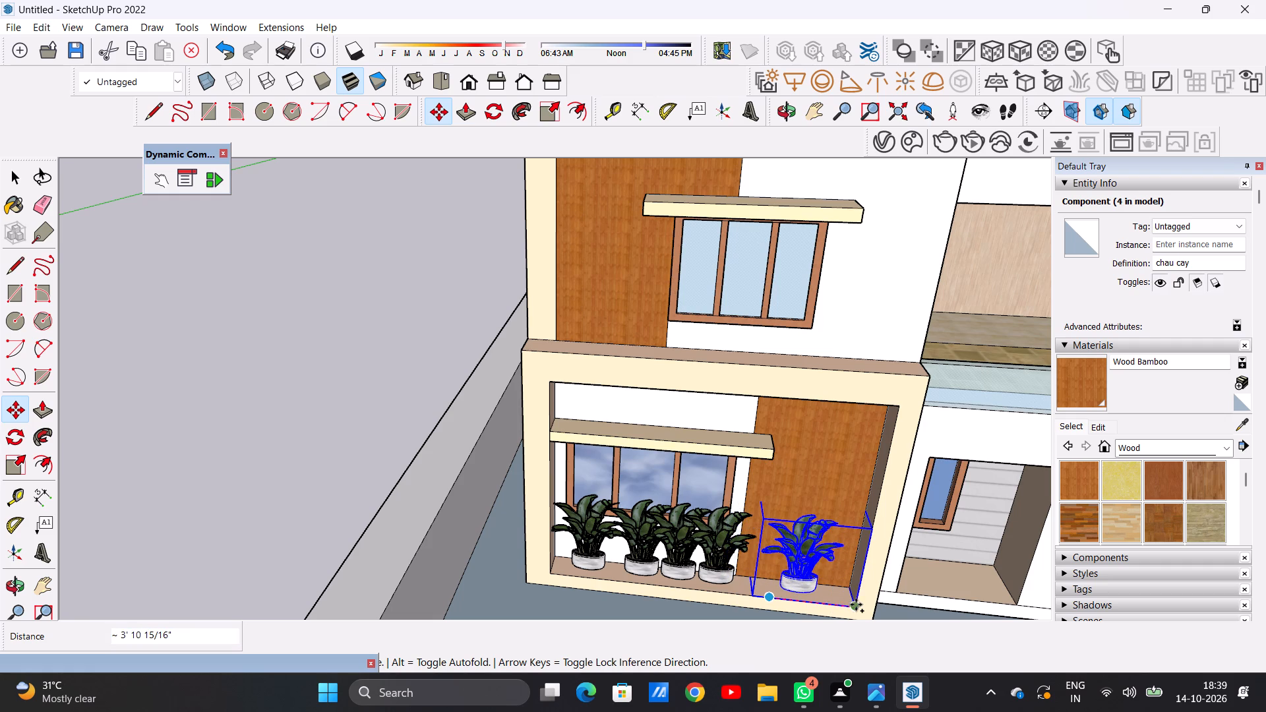
{"action": "left_click", "coordinate": [857, 605]}
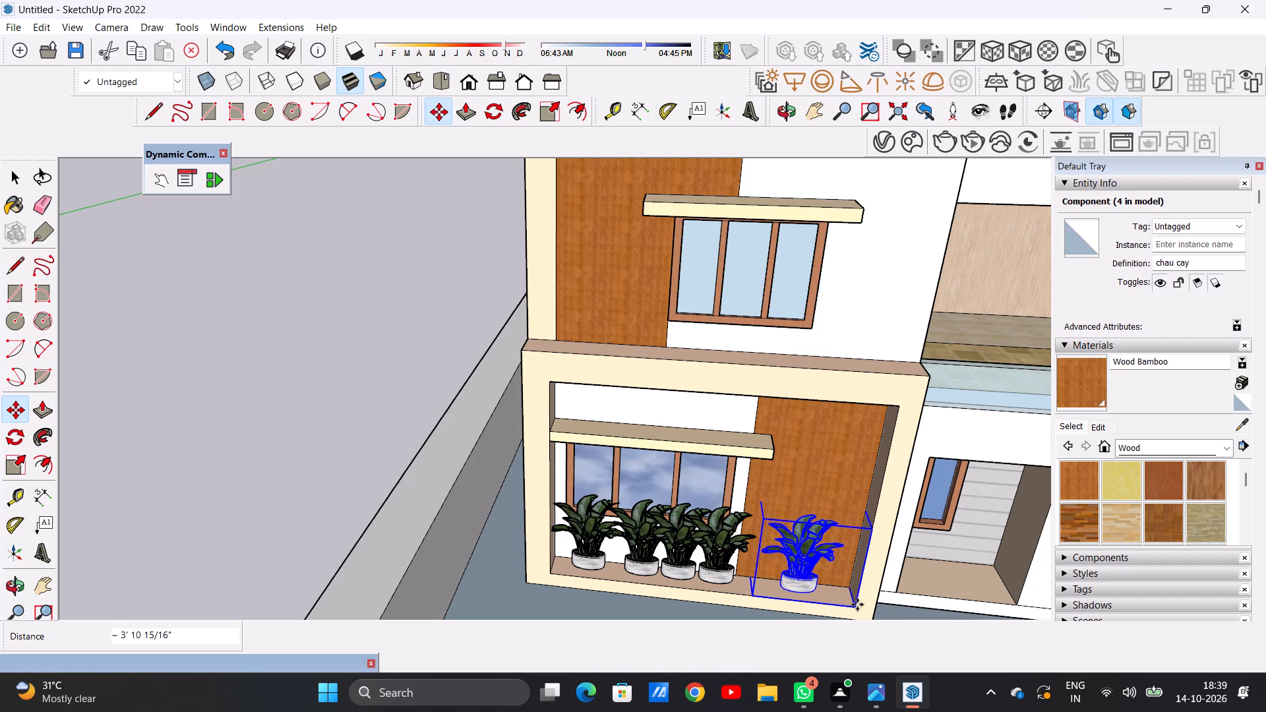
{"action": "left_click", "coordinate": [857, 605]}
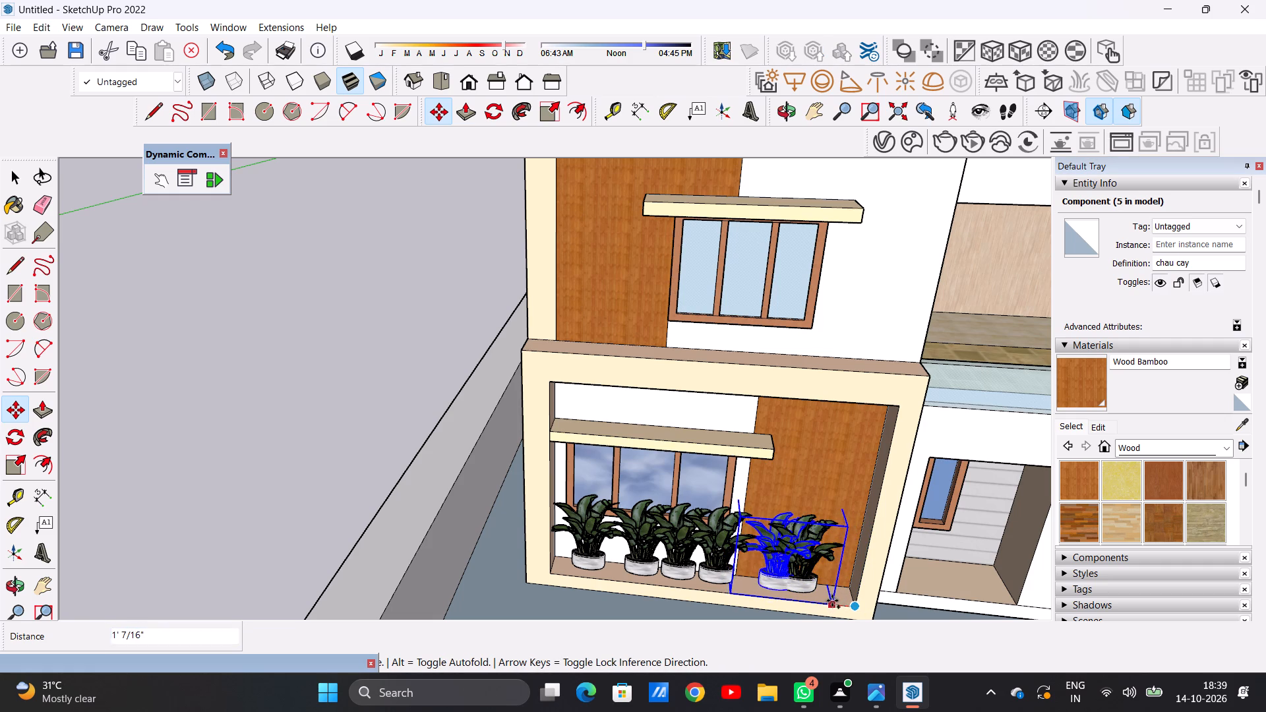
{"action": "left_click", "coordinate": [813, 608]}
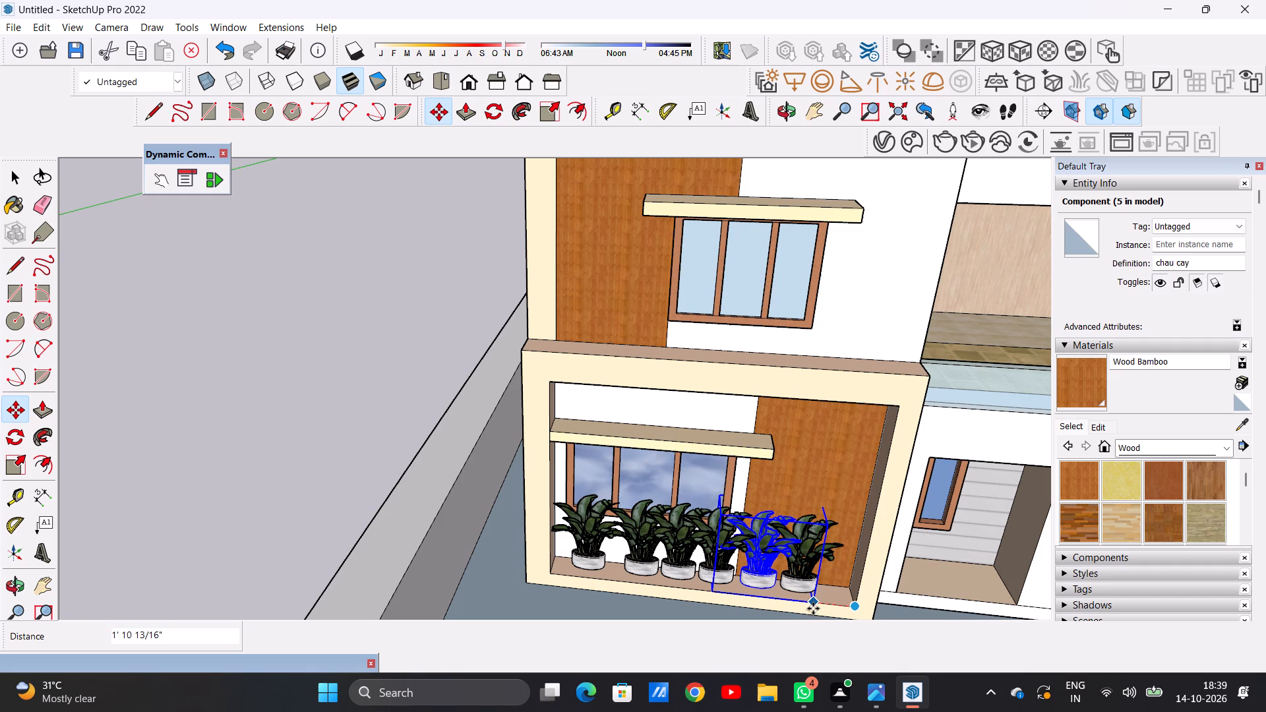
{"action": "key", "text": "space"}
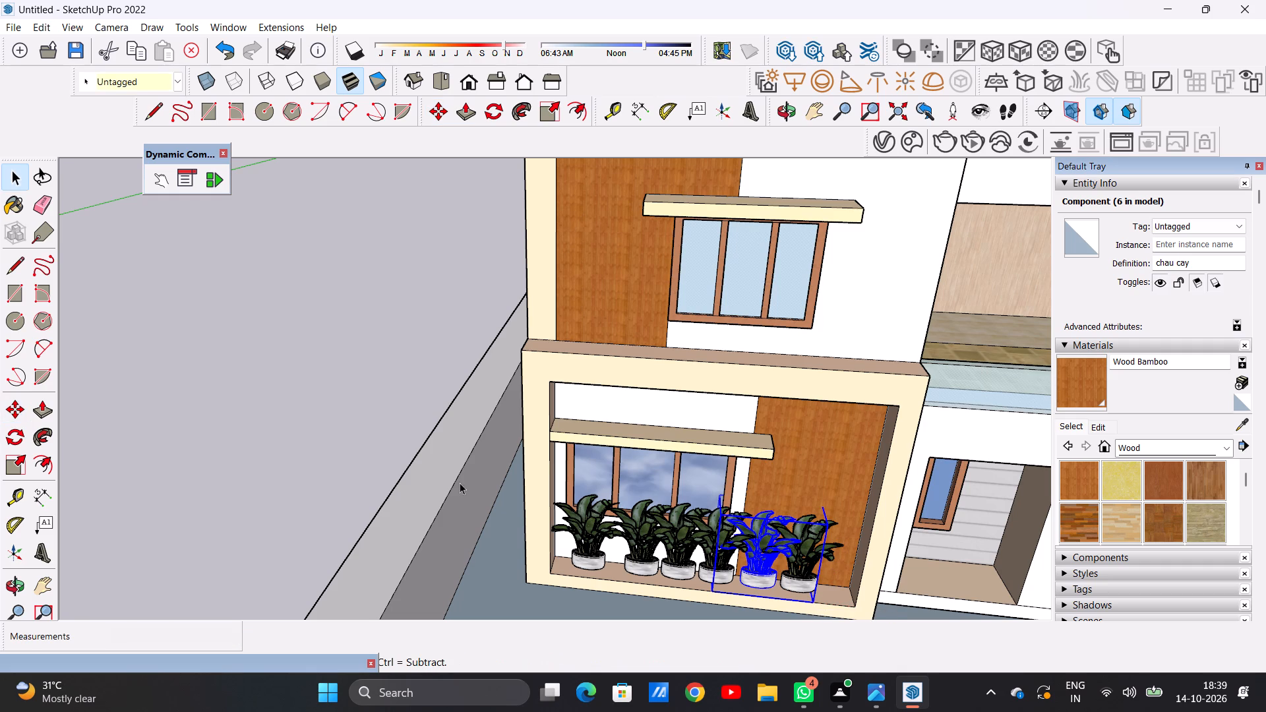
{"action": "double_click", "coordinate": [312, 431]}
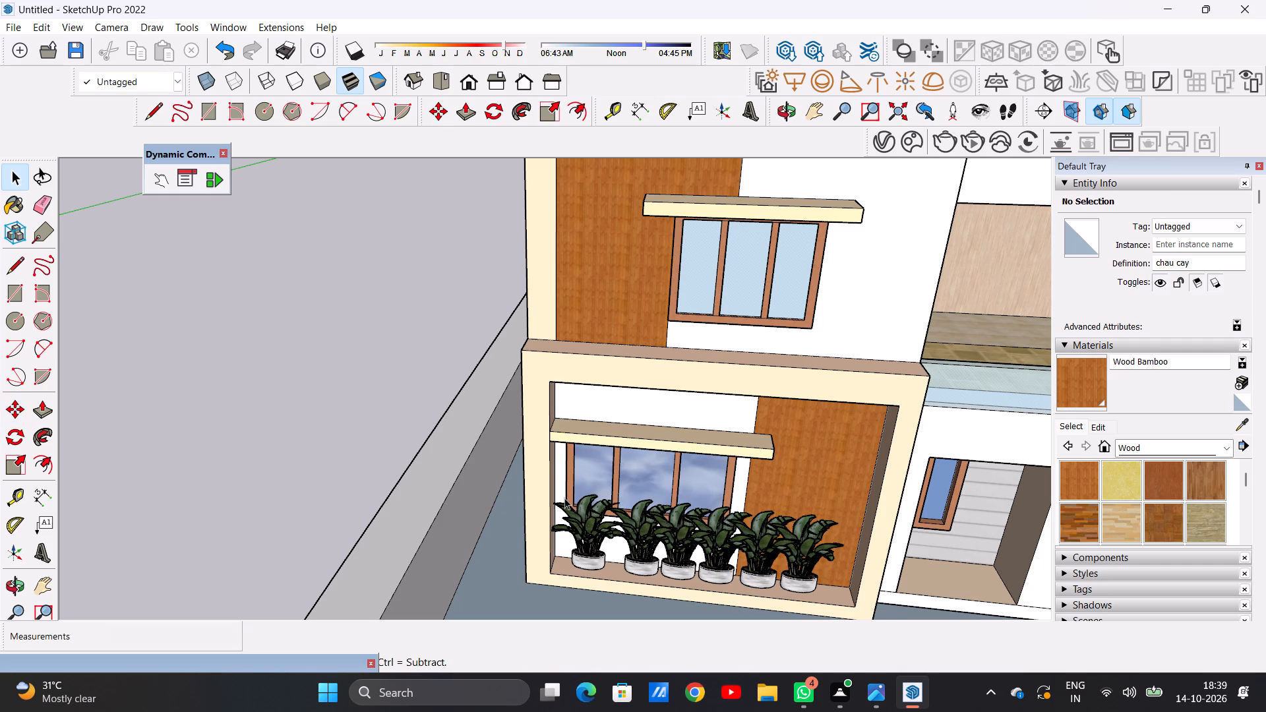
Examine the row of potted plants in the ground-floor window frame, up close and against the whole front elevation.
{"action": "scroll", "coordinate": [569, 490], "scroll_direction": "down", "scroll_amount": 10}
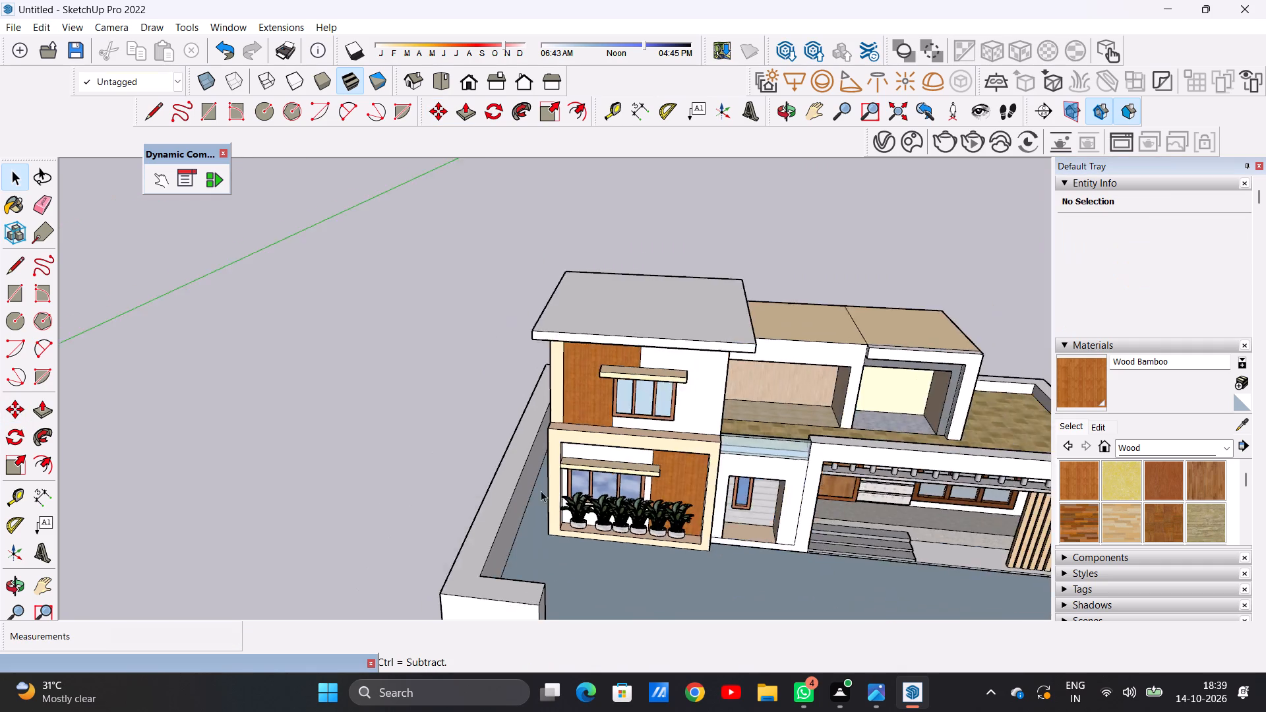
{"action": "scroll", "coordinate": [541, 490], "scroll_direction": "down", "scroll_amount": 5}
{"action": "scroll", "coordinate": [622, 551], "scroll_direction": "up", "scroll_amount": 15}
{"action": "scroll", "coordinate": [628, 508], "scroll_direction": "down", "scroll_amount": 1}
{"action": "scroll", "coordinate": [628, 507], "scroll_direction": "up", "scroll_amount": 3}
{"action": "middle_click_drag", "start_coordinate": [617, 504], "coordinate": [615, 504]}
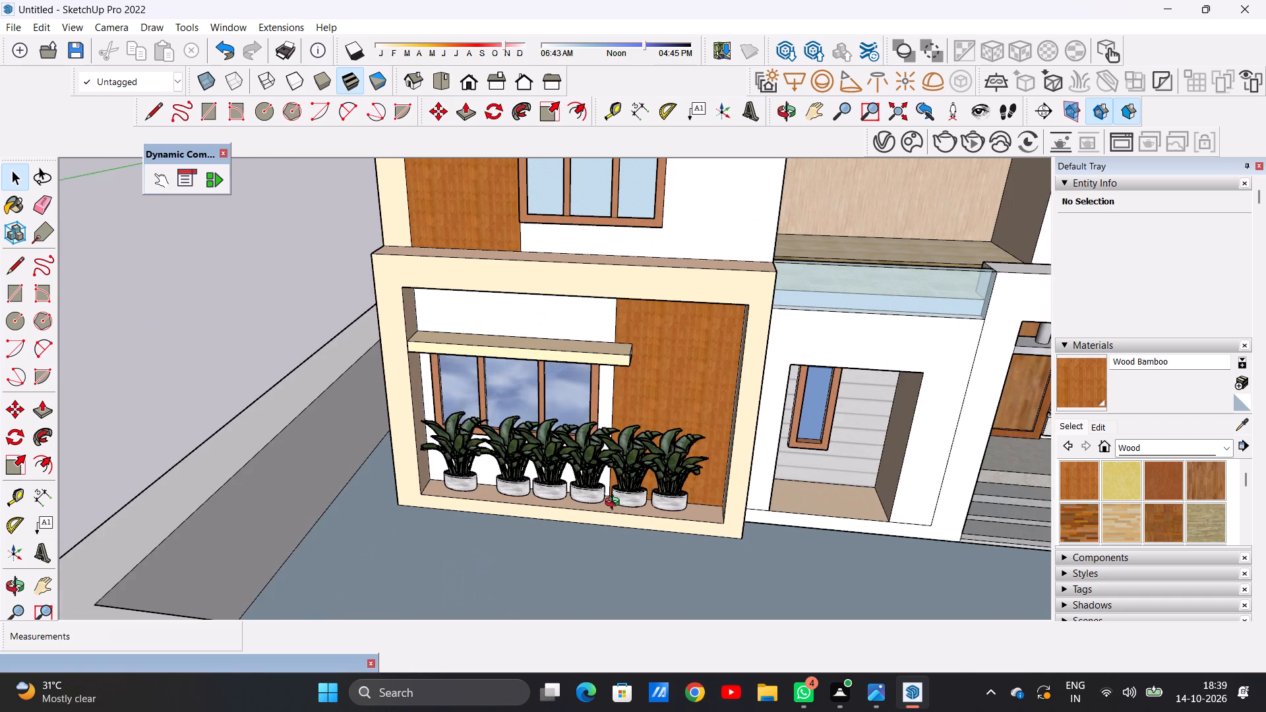
{"action": "middle_click_drag", "start_coordinate": [615, 504], "coordinate": [610, 435]}
{"action": "scroll", "coordinate": [554, 535], "scroll_direction": "down", "scroll_amount": 8}
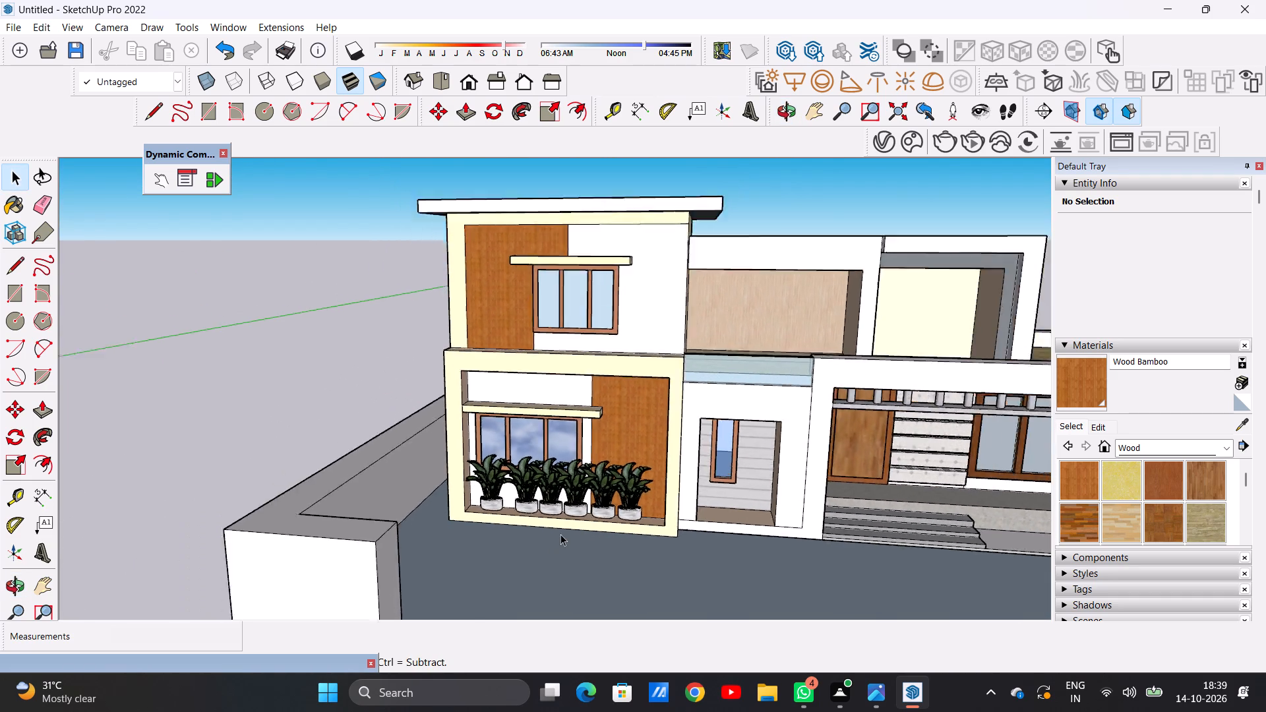
{"action": "scroll", "coordinate": [560, 534], "scroll_direction": "down", "scroll_amount": 7}
{"action": "scroll", "coordinate": [601, 503], "scroll_direction": "up", "scroll_amount": 18}
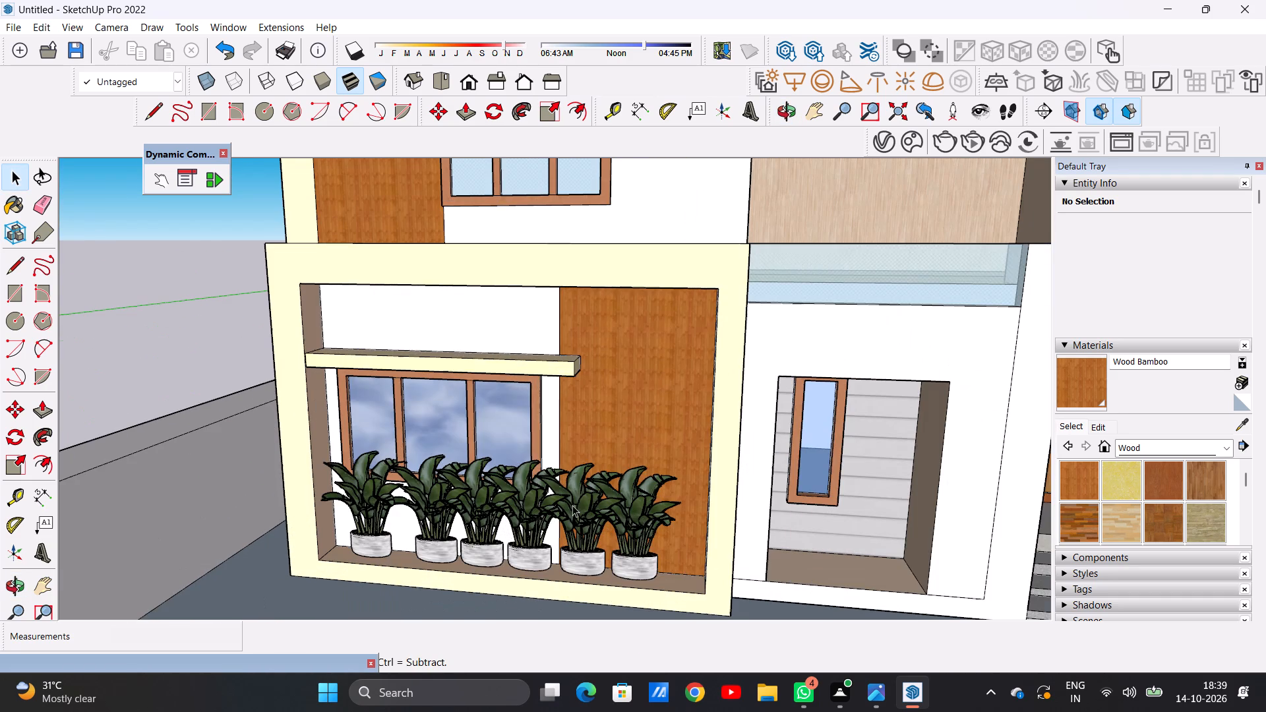
{"action": "scroll", "coordinate": [437, 528], "scroll_direction": "down", "scroll_amount": 20}
{"action": "scroll", "coordinate": [437, 528], "scroll_direction": "down", "scroll_amount": 2}
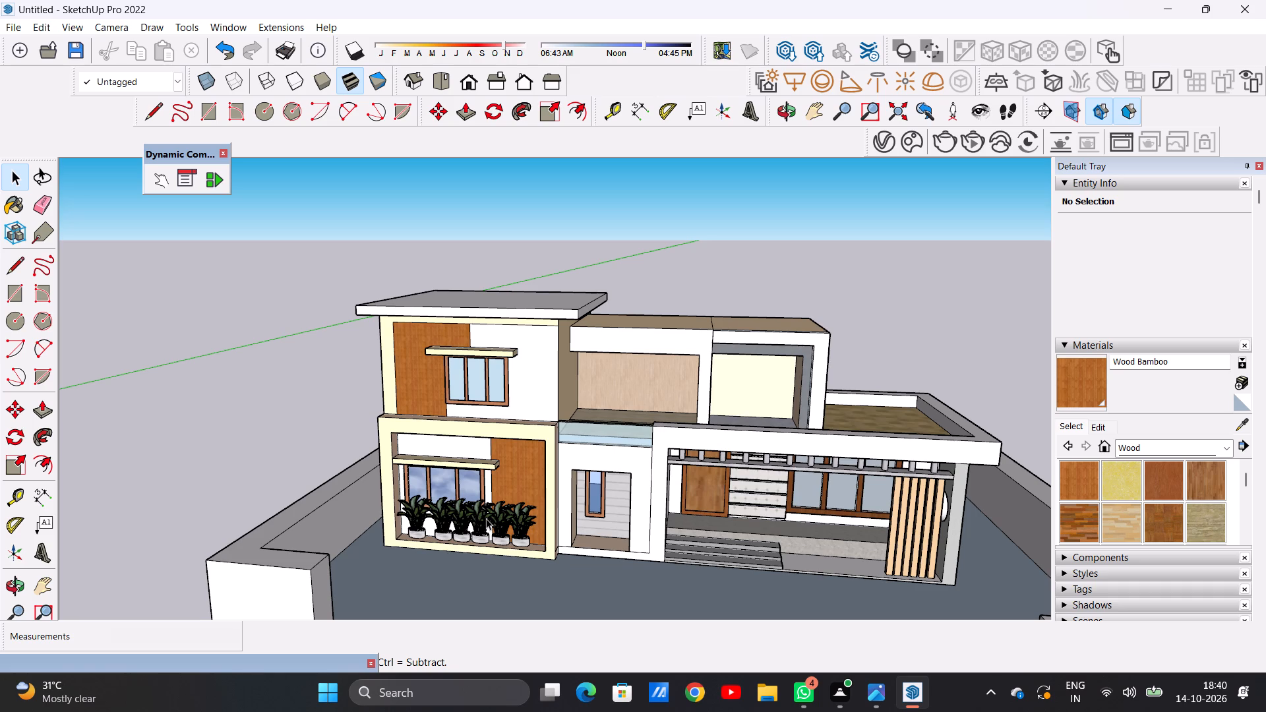
{"action": "scroll", "coordinate": [545, 514], "scroll_direction": "up", "scroll_amount": 9}
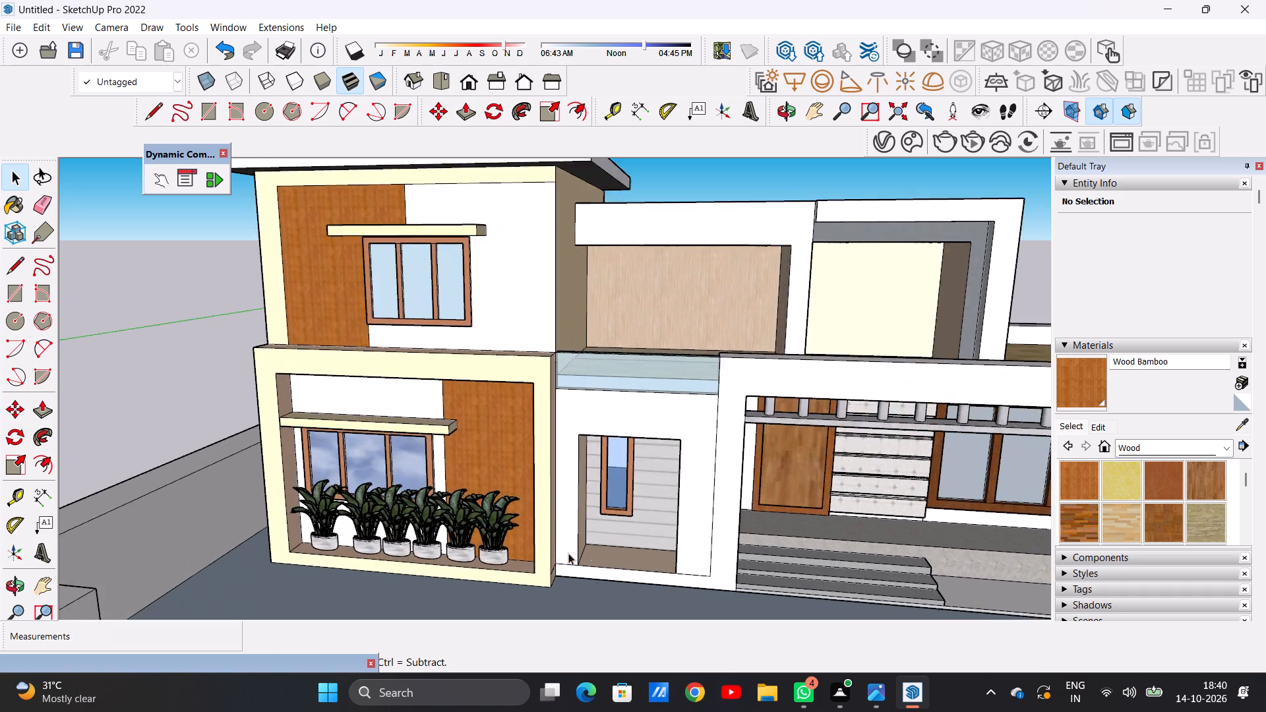
{"action": "scroll", "coordinate": [568, 553], "scroll_direction": "up", "scroll_amount": 3}
{"action": "scroll", "coordinate": [588, 469], "scroll_direction": "down", "scroll_amount": 6}
{"action": "middle_click_drag", "start_coordinate": [620, 491], "coordinate": [640, 588]}
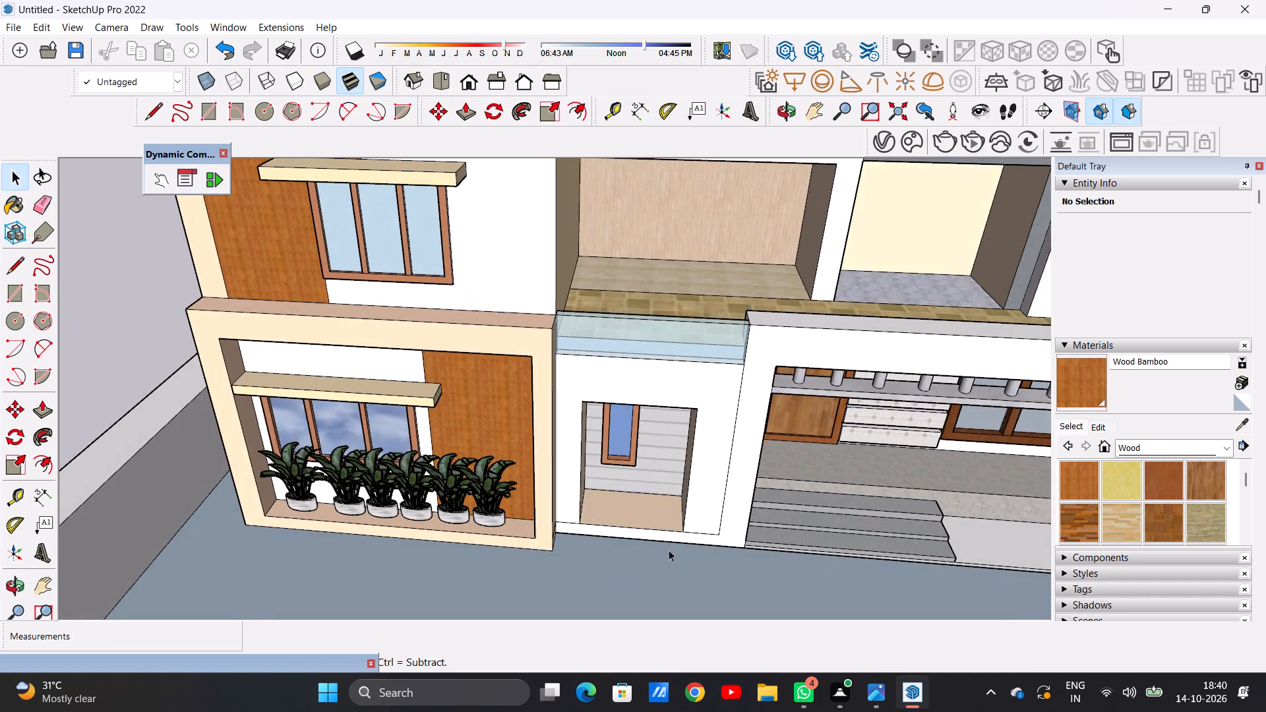
Import the Flora+17 model from the Downloads folder for the entrance area beside the framed window.
{"action": "scroll", "coordinate": [671, 540], "scroll_direction": "up", "scroll_amount": 4}
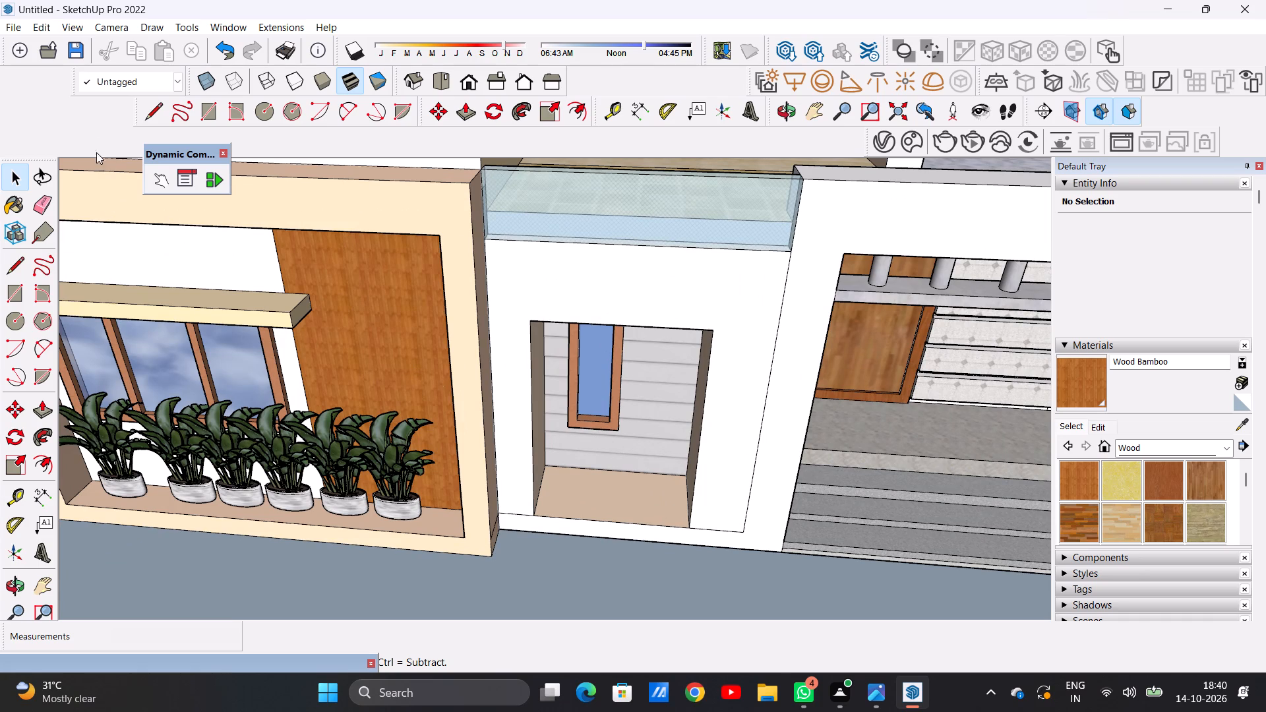
{"action": "left_click", "coordinate": [19, 22]}
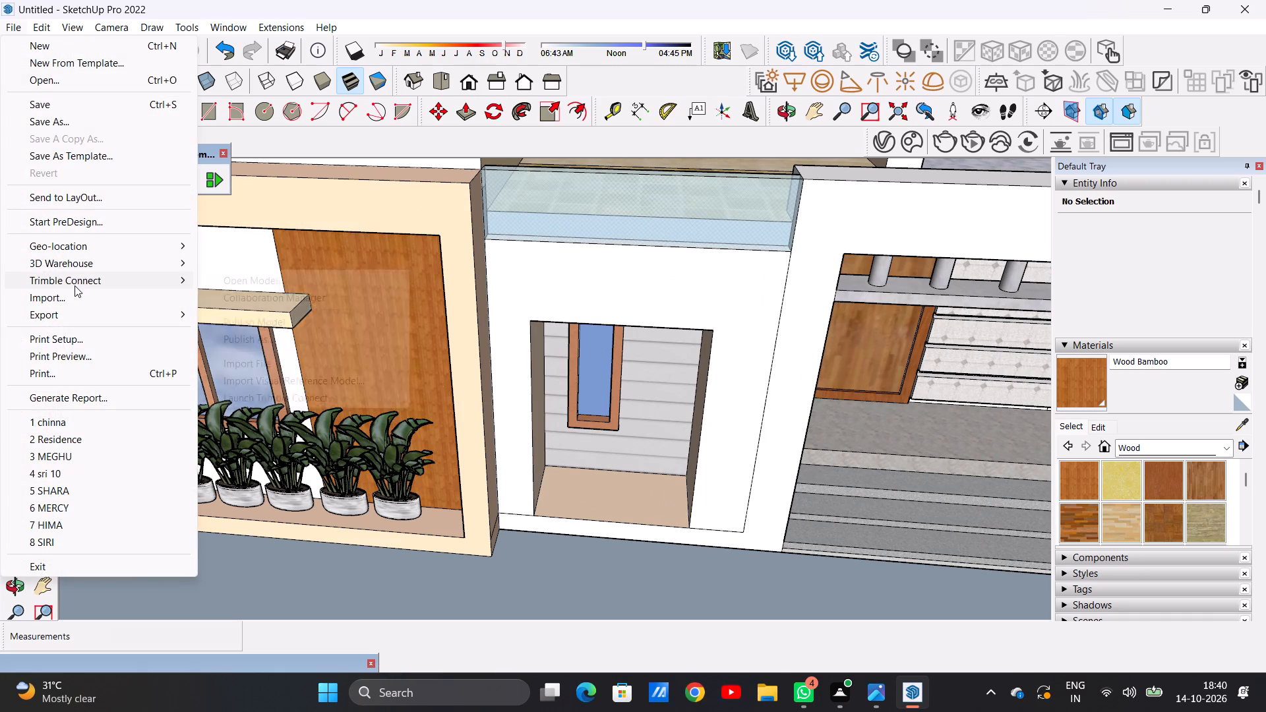
{"action": "left_click", "coordinate": [131, 297]}
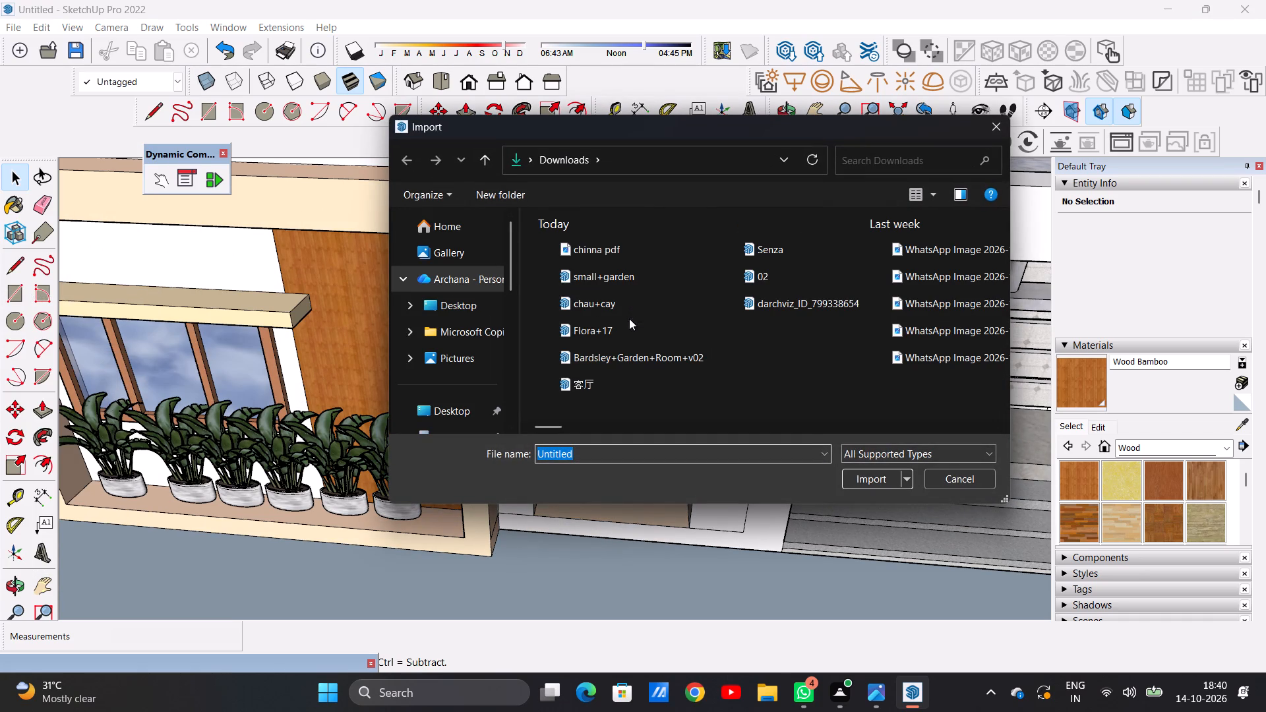
{"action": "double_click", "coordinate": [628, 323]}
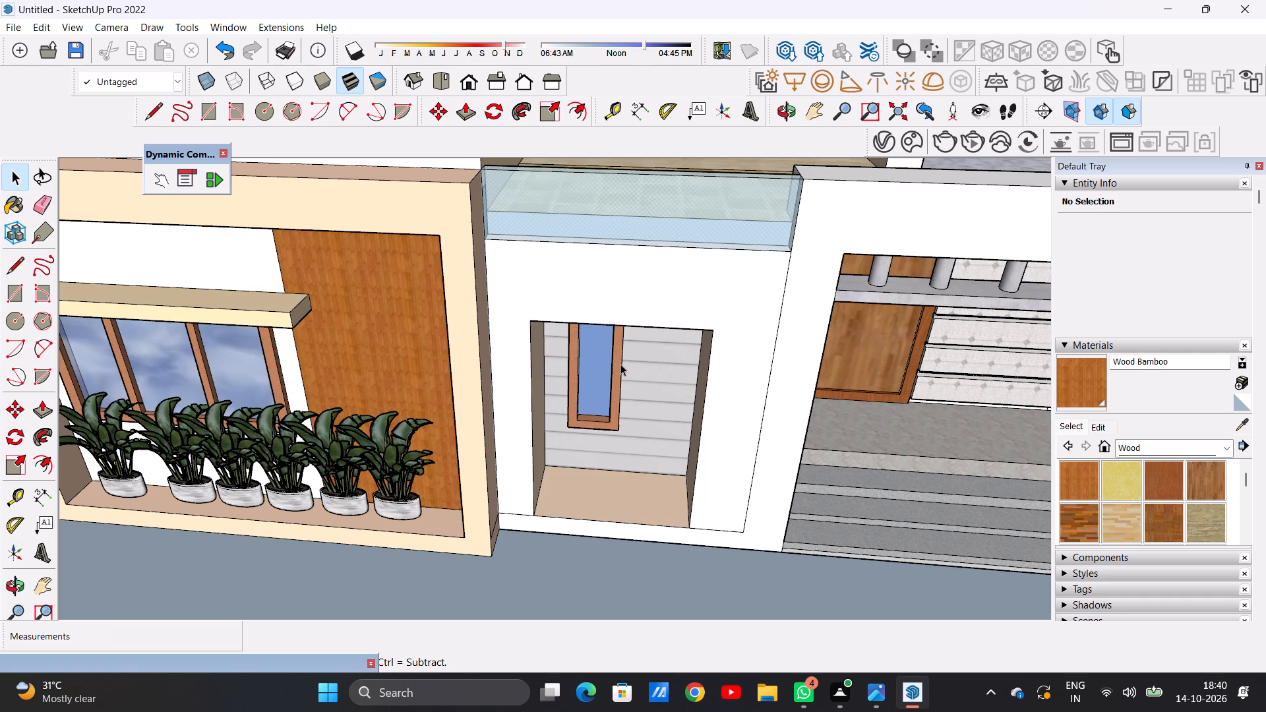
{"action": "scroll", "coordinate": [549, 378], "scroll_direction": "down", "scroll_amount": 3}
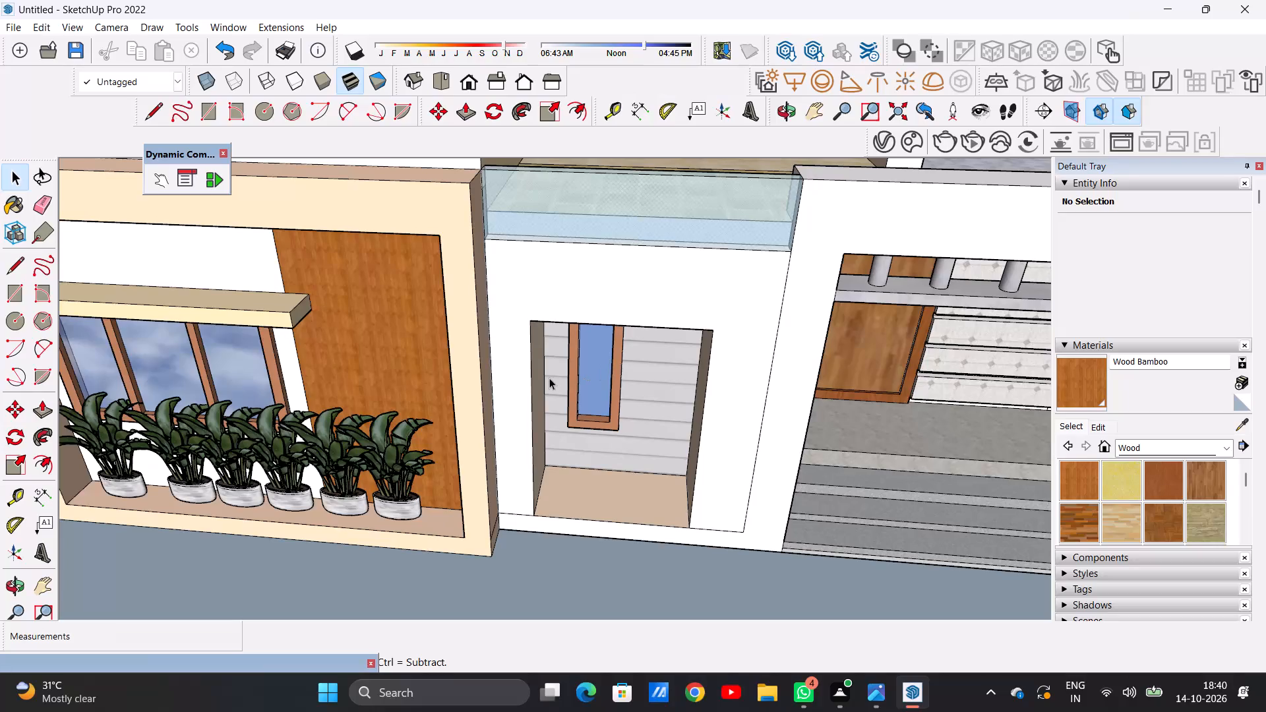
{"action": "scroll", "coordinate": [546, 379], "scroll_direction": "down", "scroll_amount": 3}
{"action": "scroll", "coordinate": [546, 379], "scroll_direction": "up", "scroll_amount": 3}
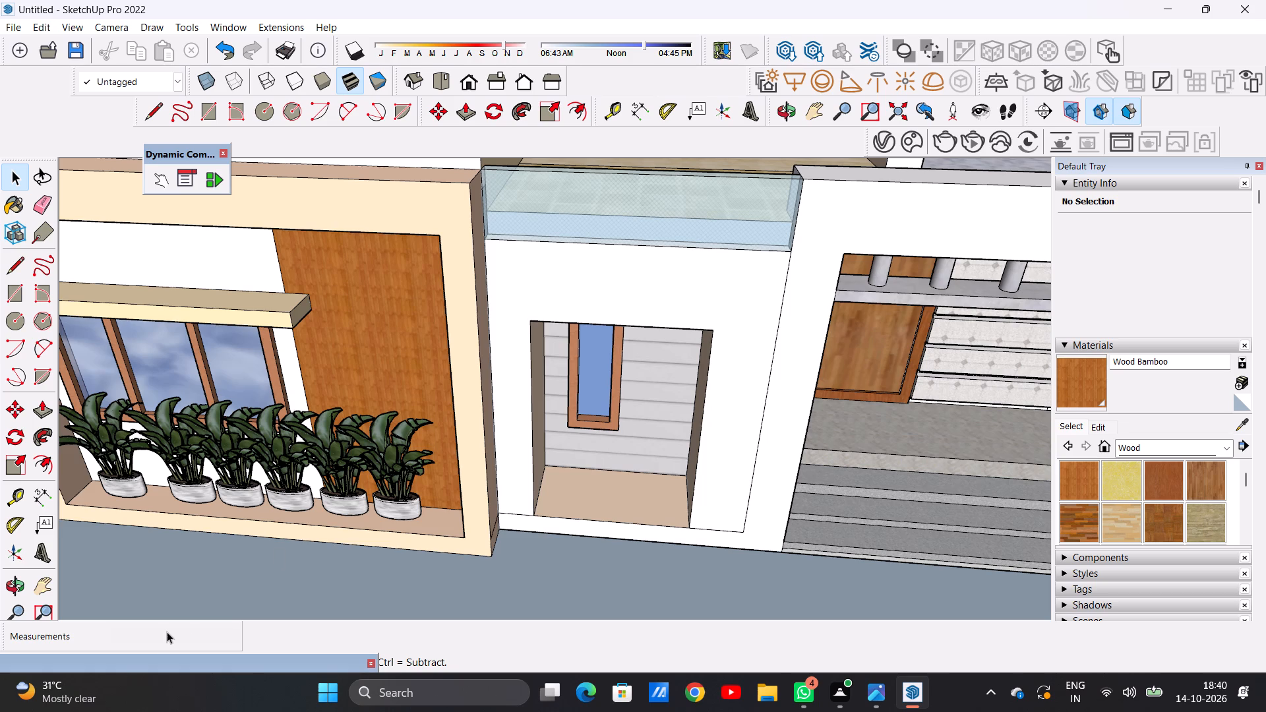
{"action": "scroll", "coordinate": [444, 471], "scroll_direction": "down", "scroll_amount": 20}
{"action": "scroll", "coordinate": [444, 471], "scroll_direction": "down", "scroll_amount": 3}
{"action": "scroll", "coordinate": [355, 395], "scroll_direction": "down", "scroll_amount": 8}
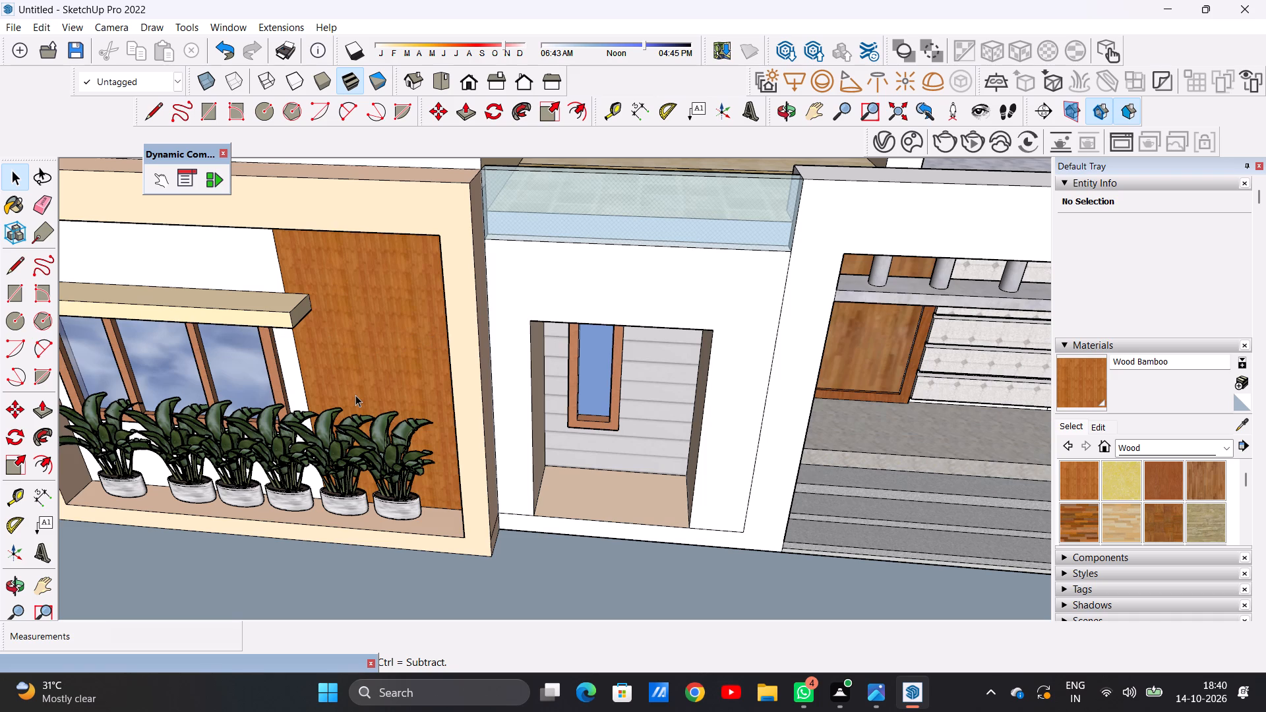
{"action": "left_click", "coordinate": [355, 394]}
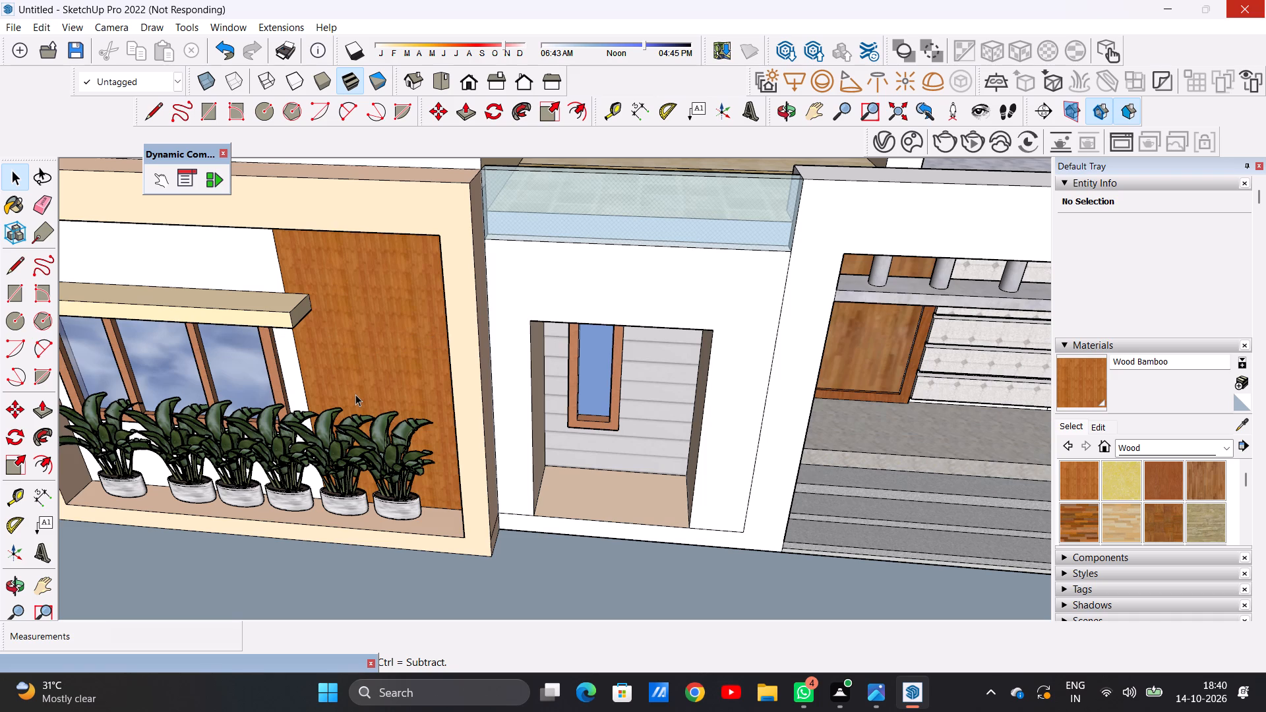
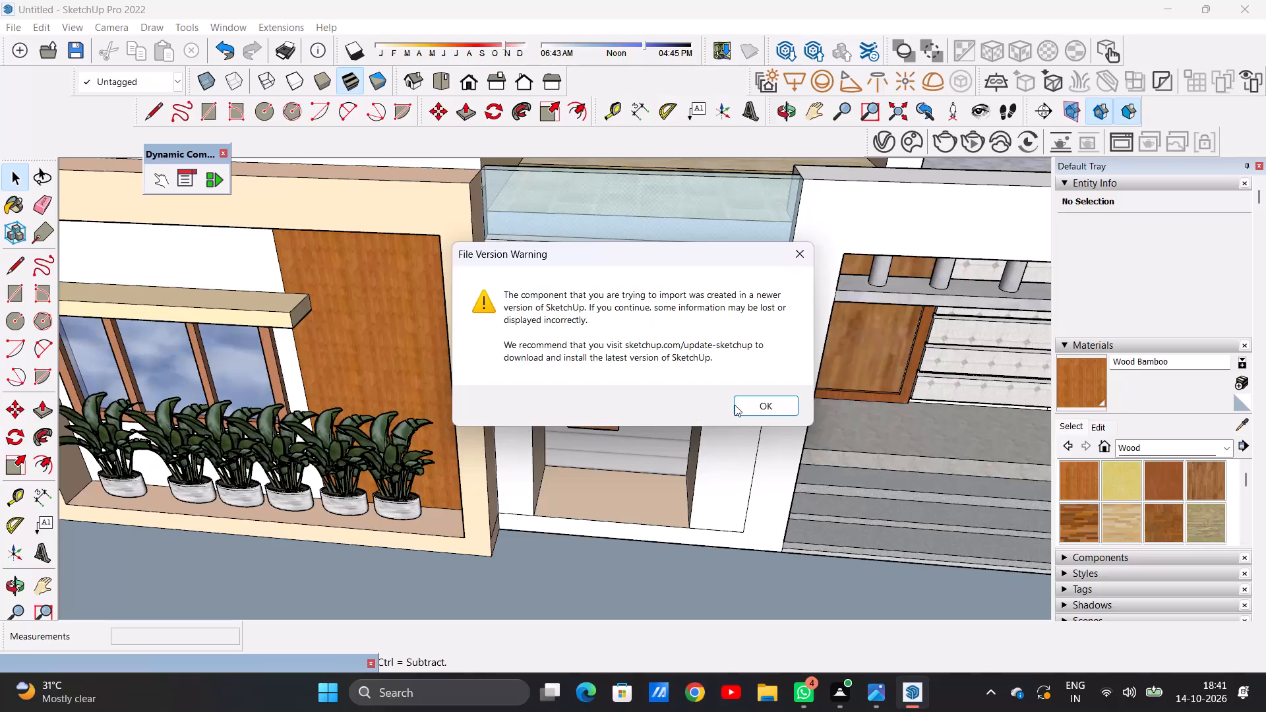
Accept the version notice and place the imported Flora+17 palm on the open ground outside the boundary wall.
{"action": "left_click", "coordinate": [740, 407]}
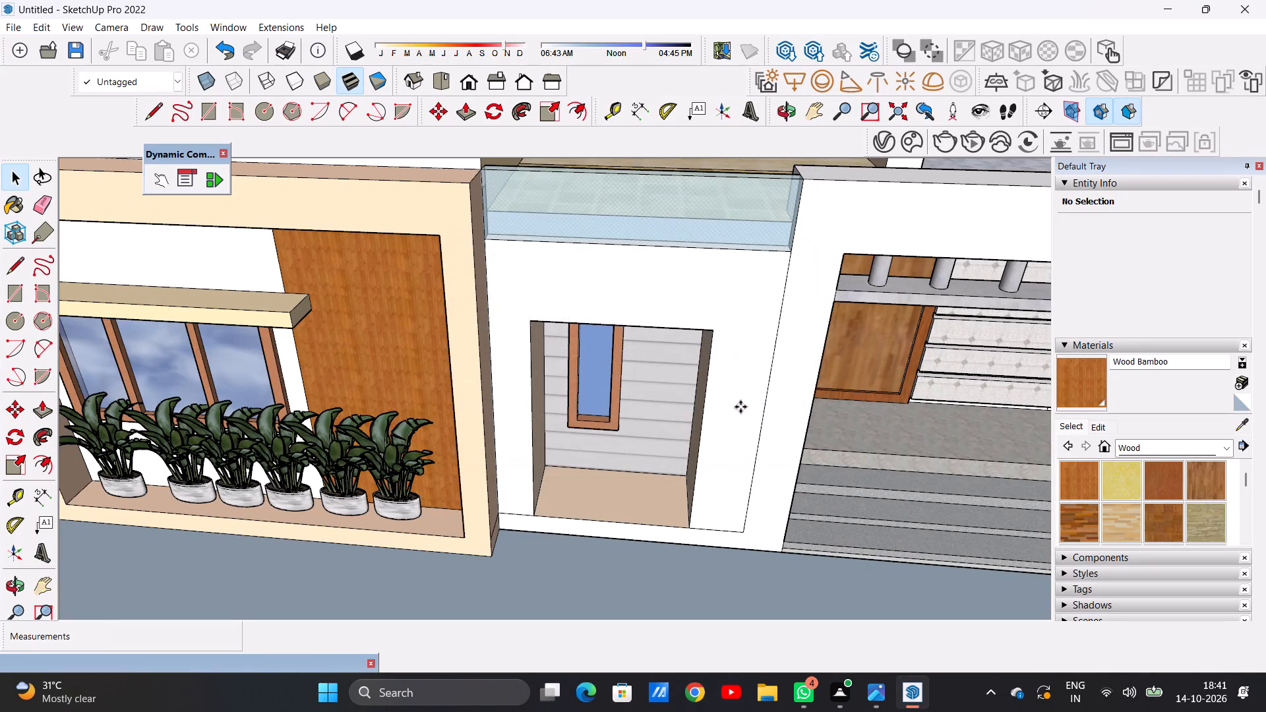
{"action": "scroll", "coordinate": [634, 372], "scroll_direction": "down", "scroll_amount": 6}
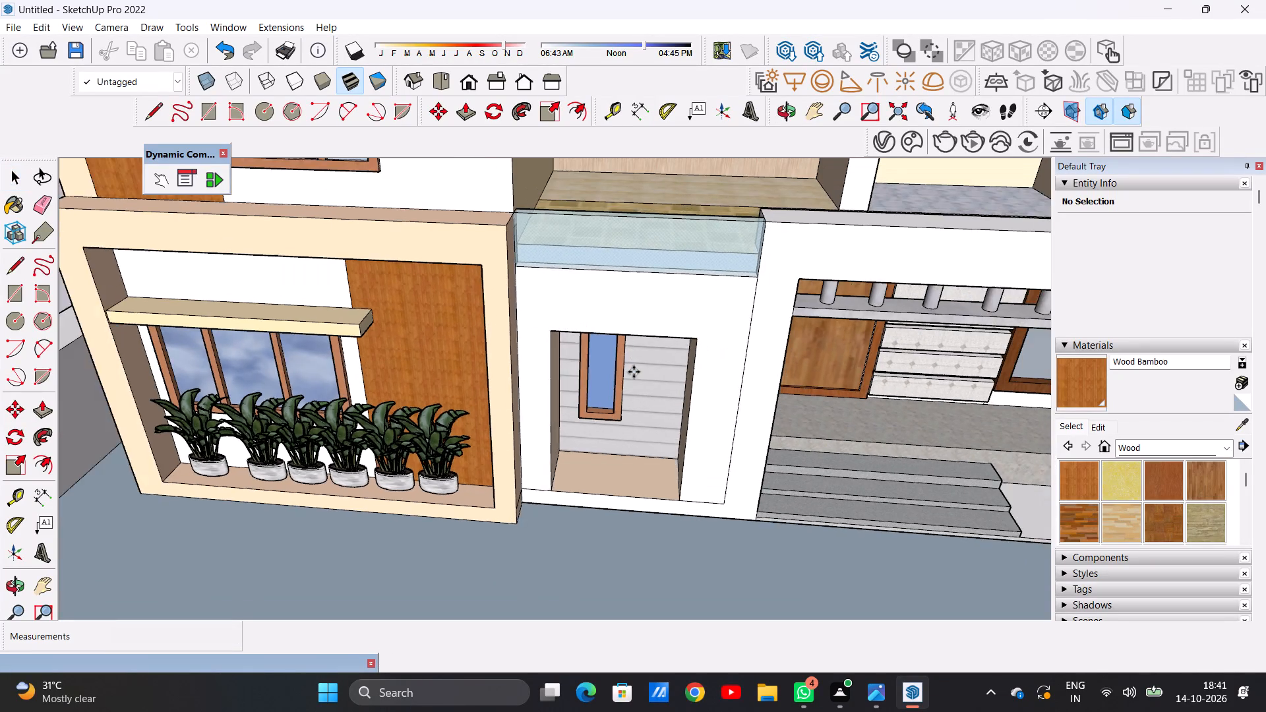
{"action": "scroll", "coordinate": [634, 372], "scroll_direction": "down", "scroll_amount": 20}
{"action": "scroll", "coordinate": [634, 372], "scroll_direction": "down", "scroll_amount": 20}
{"action": "scroll", "coordinate": [634, 372], "scroll_direction": "down", "scroll_amount": 3}
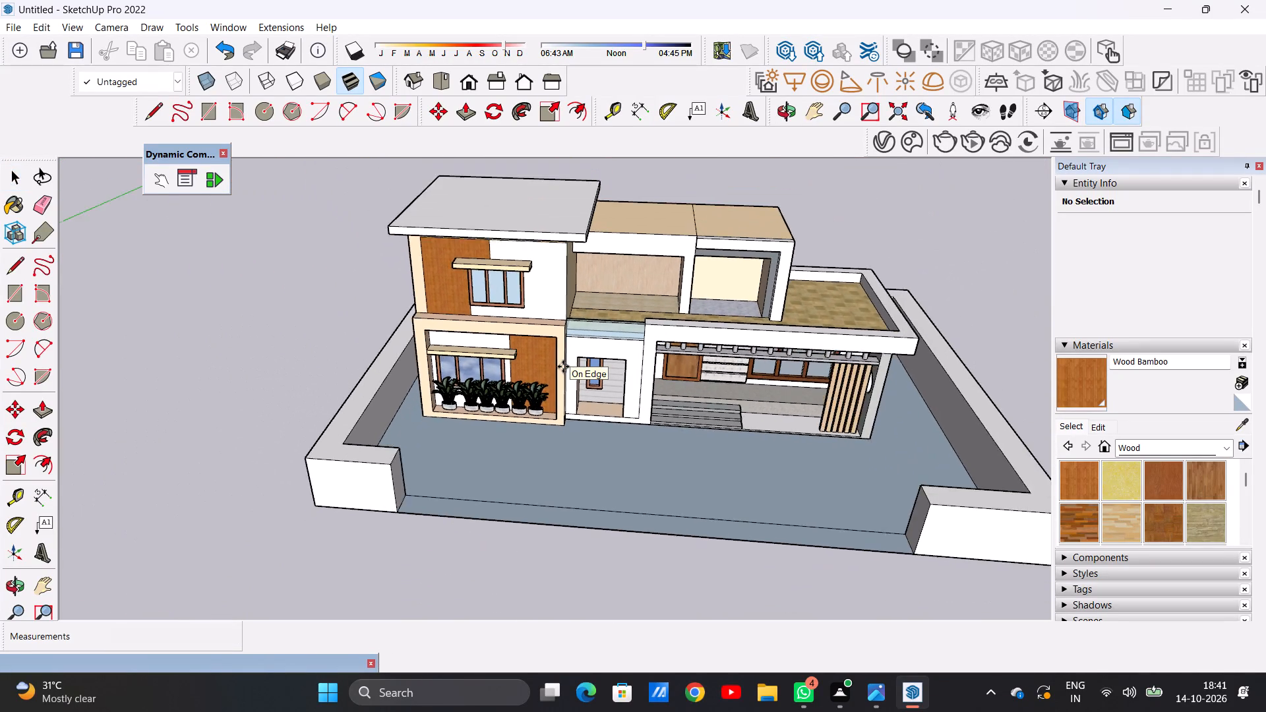
{"action": "scroll", "coordinate": [563, 367], "scroll_direction": "down", "scroll_amount": 20}
{"action": "scroll", "coordinate": [563, 367], "scroll_direction": "down", "scroll_amount": 4}
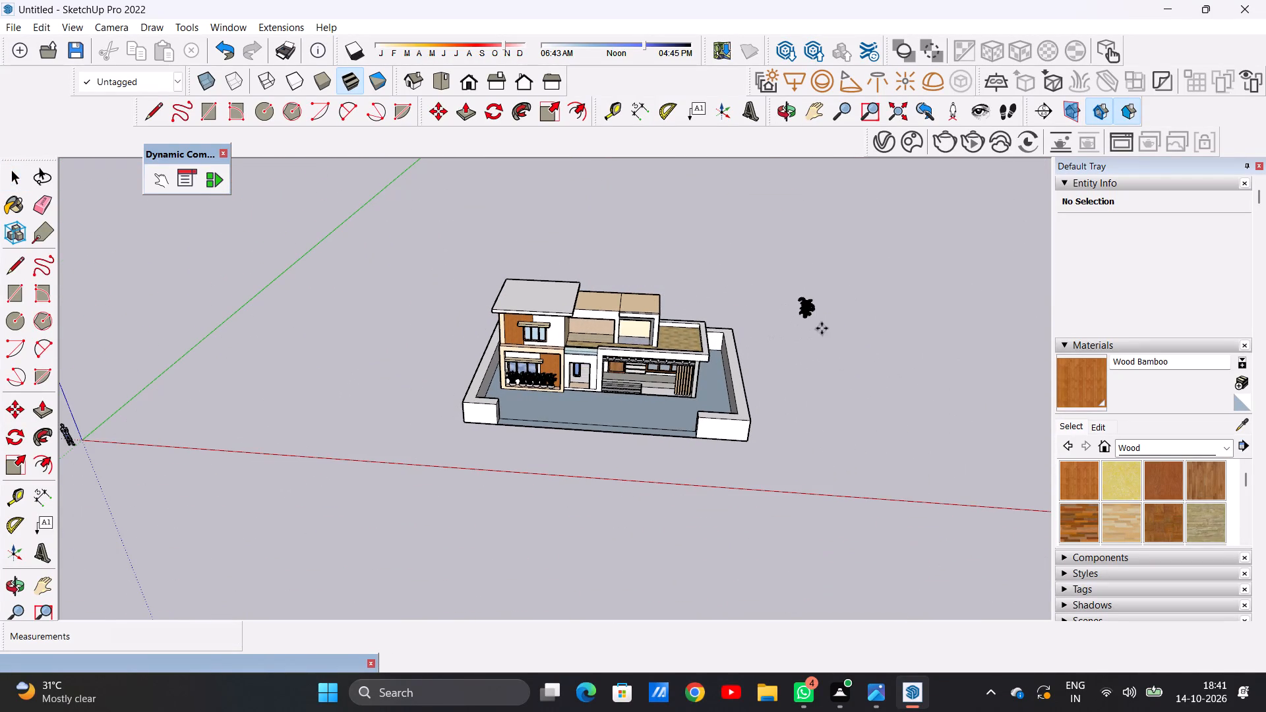
{"action": "left_click", "coordinate": [800, 424]}
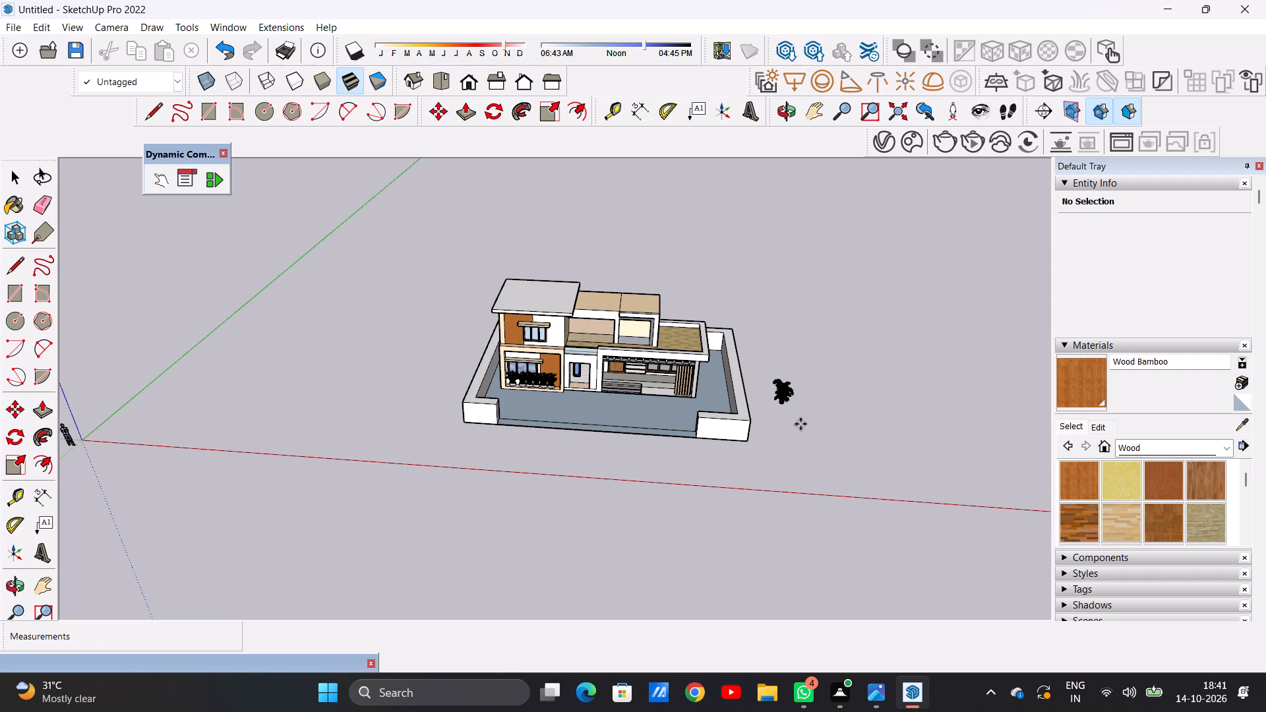
{"action": "scroll", "coordinate": [777, 384], "scroll_direction": "up", "scroll_amount": 14}
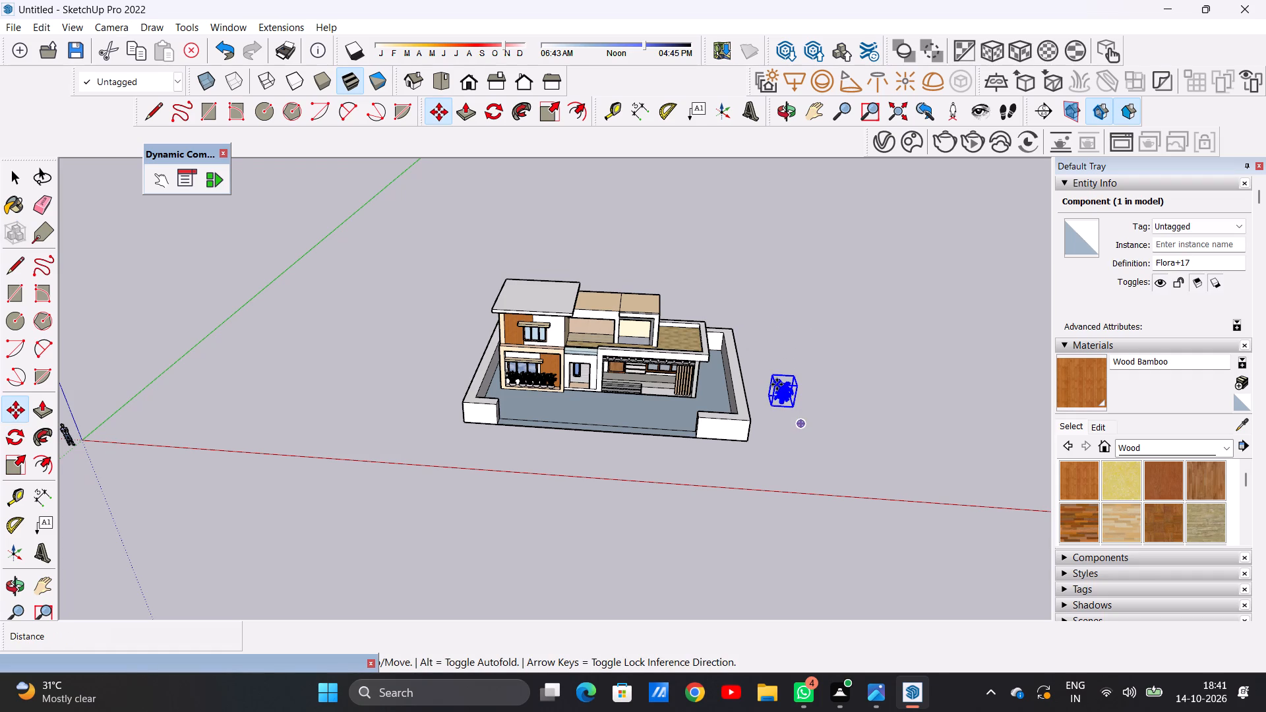
{"action": "scroll", "coordinate": [778, 392], "scroll_direction": "up", "scroll_amount": 7}
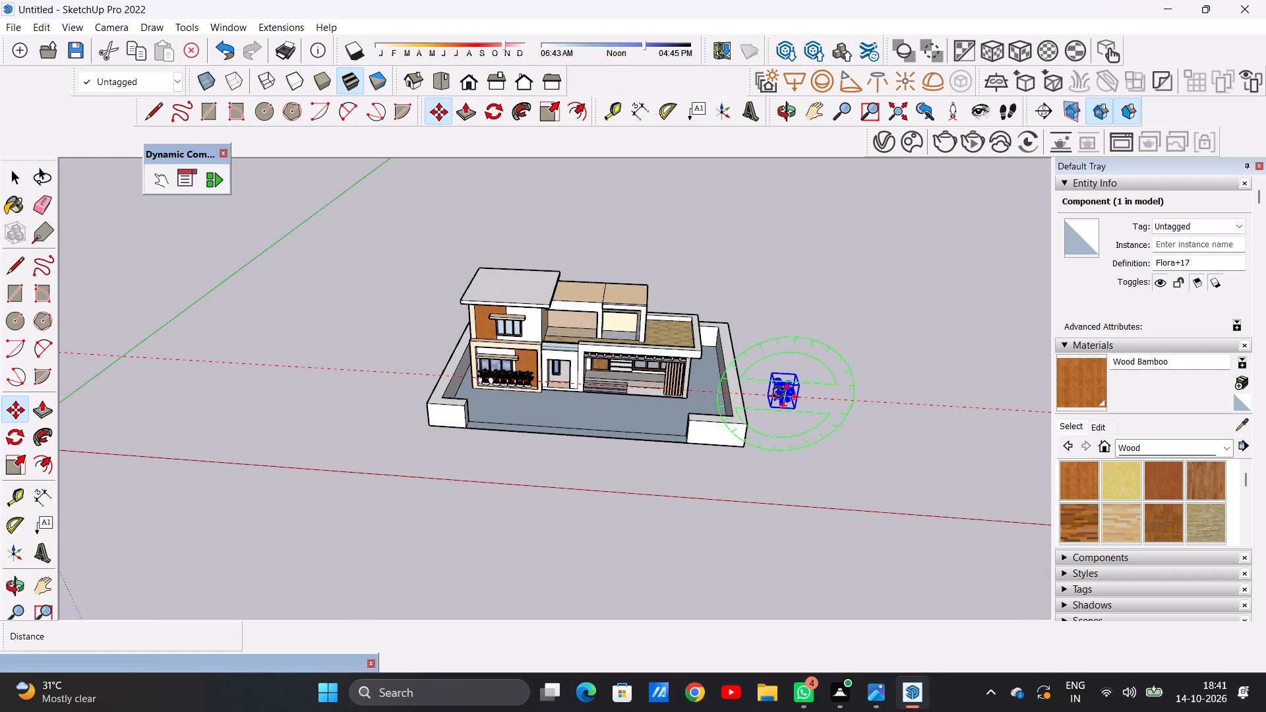
{"action": "key", "text": "space"}
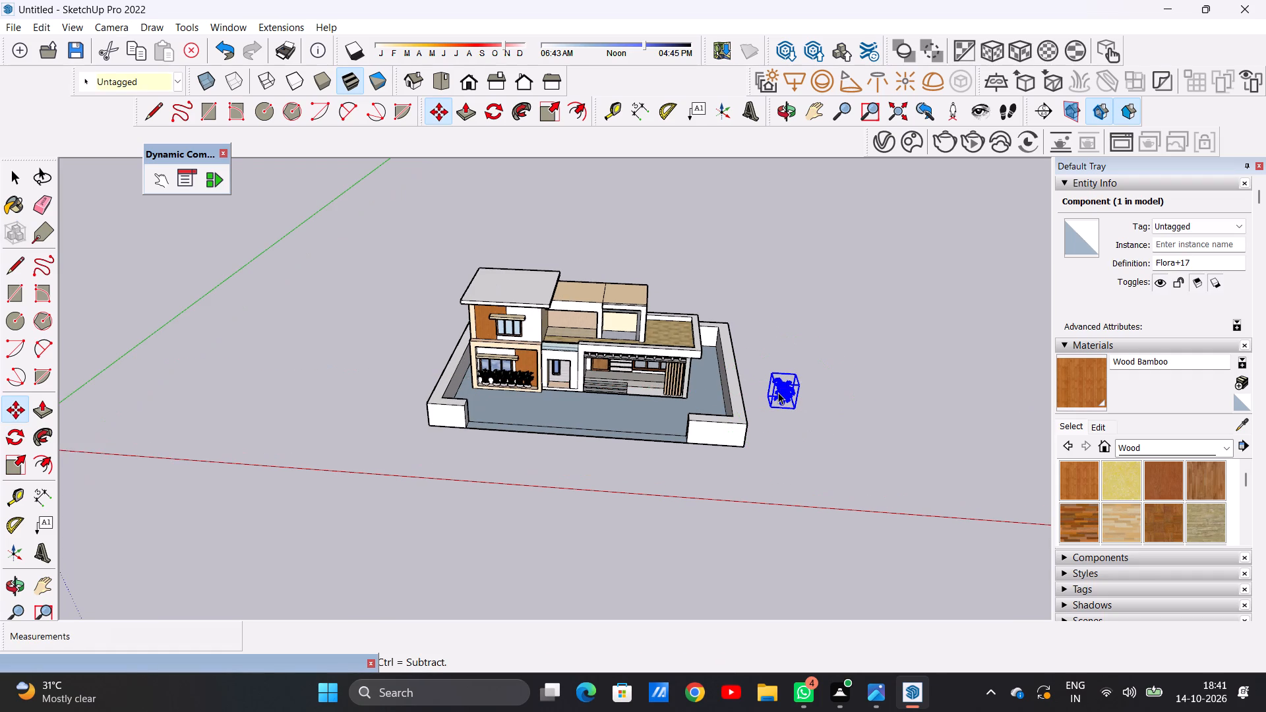
Move the potted palm by its base corner about 53' 9" into the lower corner of the narrow-window recess beside the entrance steps.
{"action": "scroll", "coordinate": [778, 392], "scroll_direction": "up", "scroll_amount": 20}
{"action": "scroll", "coordinate": [778, 392], "scroll_direction": "up", "scroll_amount": 3}
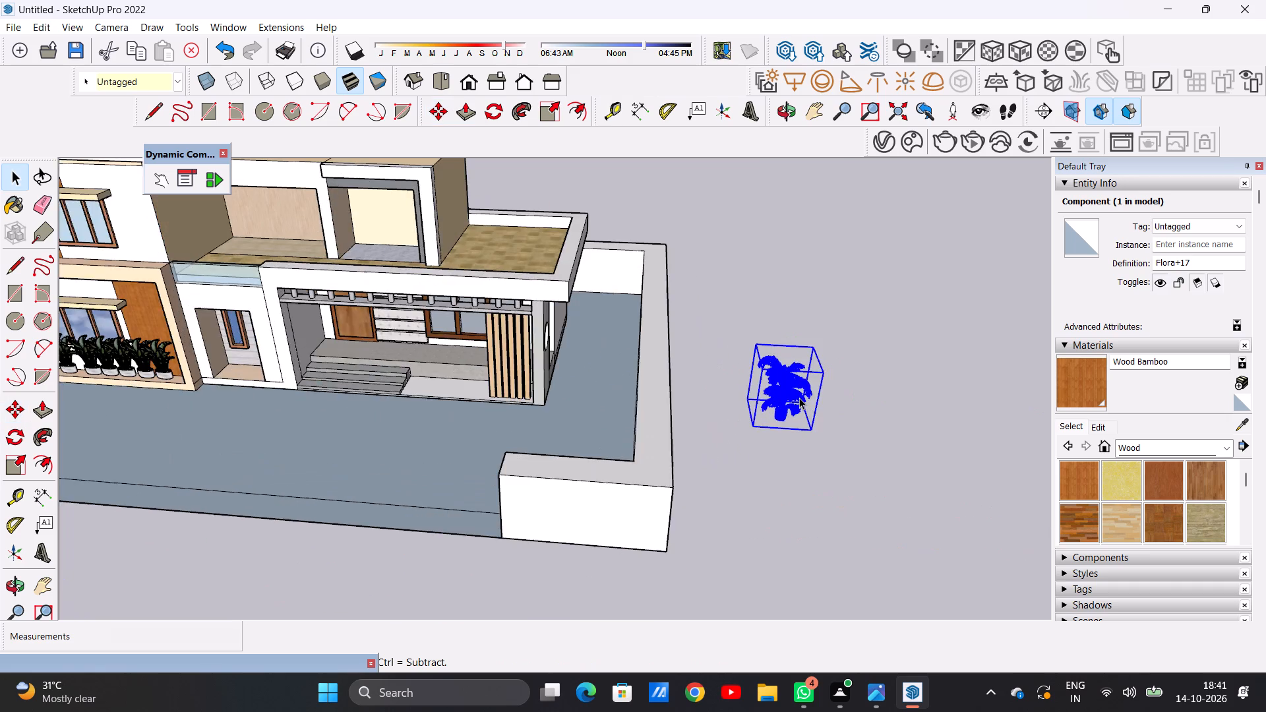
{"action": "scroll", "coordinate": [799, 398], "scroll_direction": "up", "scroll_amount": 3}
{"action": "scroll", "coordinate": [793, 397], "scroll_direction": "down", "scroll_amount": 5}
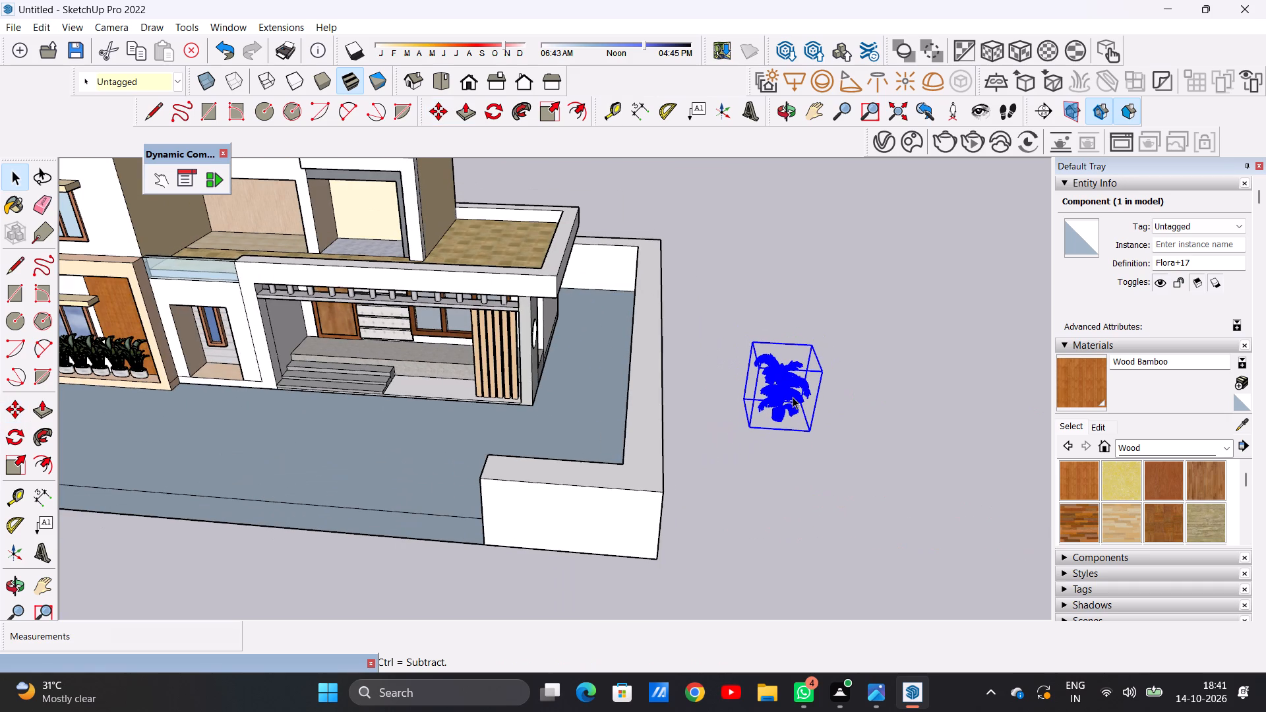
{"action": "key", "text": "m"}
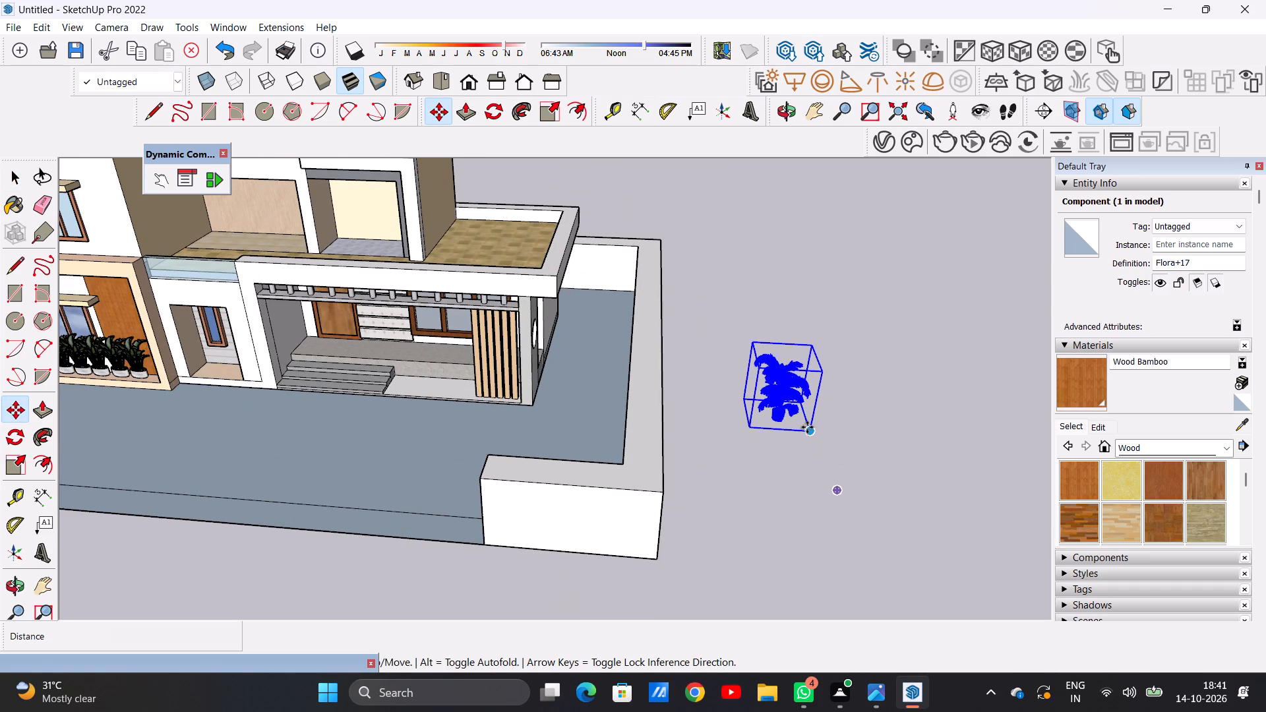
{"action": "left_click", "coordinate": [807, 427]}
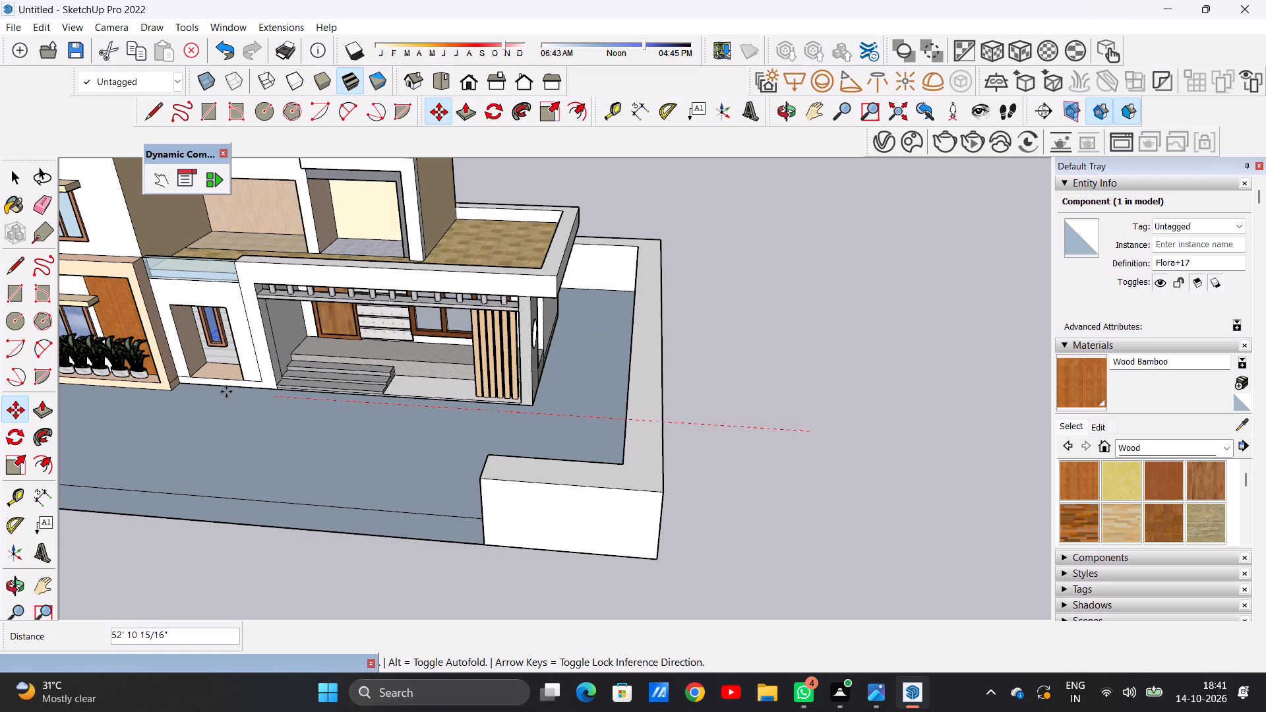
{"action": "scroll", "coordinate": [212, 380], "scroll_direction": "up", "scroll_amount": 16}
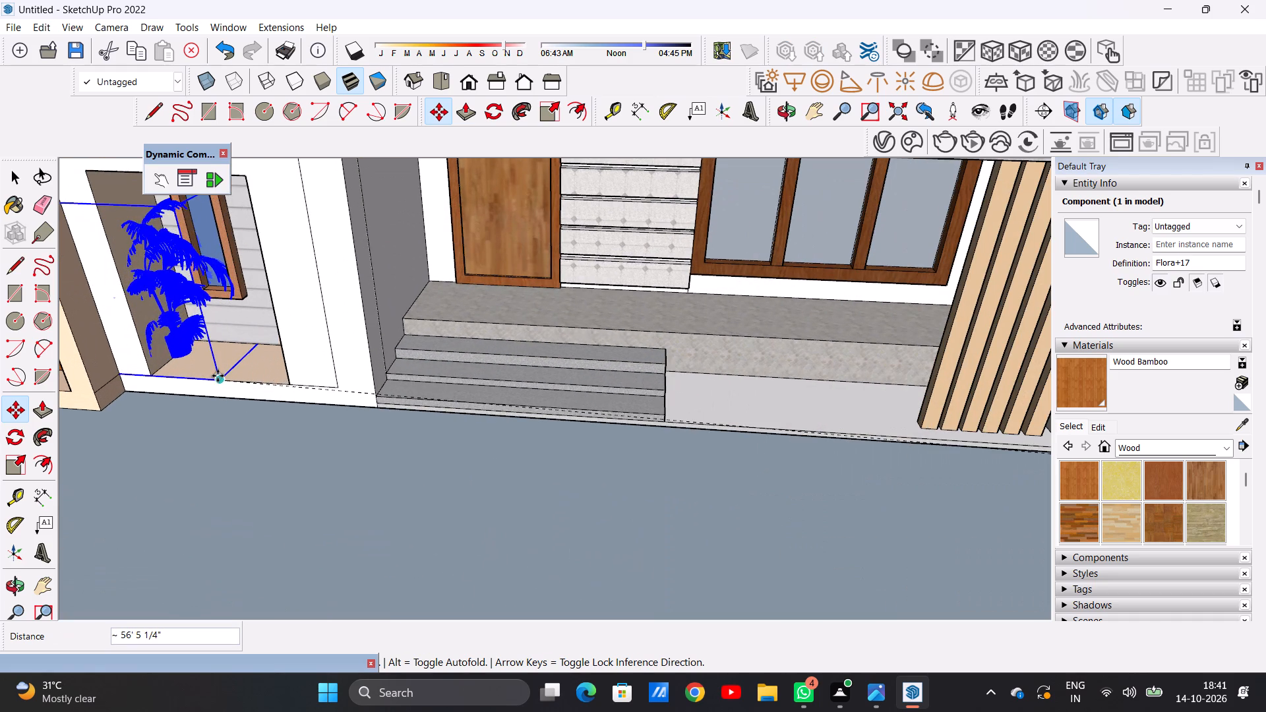
{"action": "left_click", "coordinate": [292, 388]}
{"action": "key", "text": "space"}
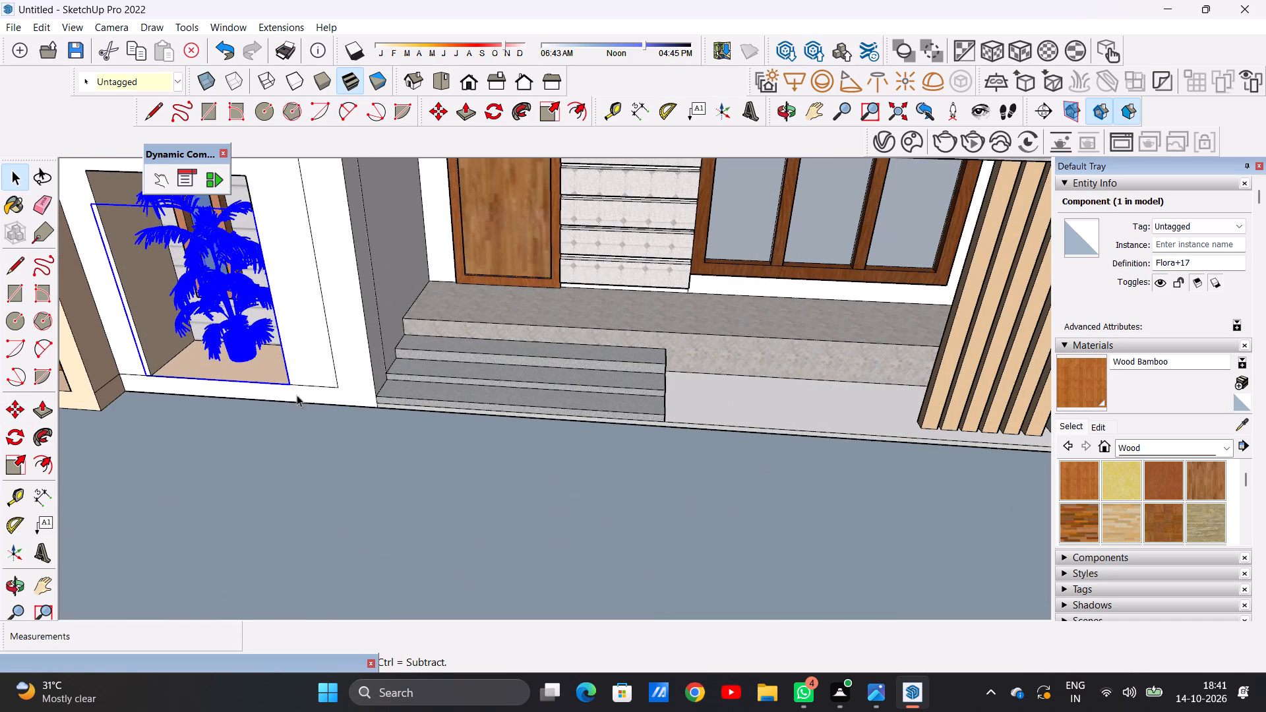
{"action": "scroll", "coordinate": [336, 422], "scroll_direction": "down", "scroll_amount": 20}
{"action": "scroll", "coordinate": [336, 422], "scroll_direction": "down", "scroll_amount": 11}
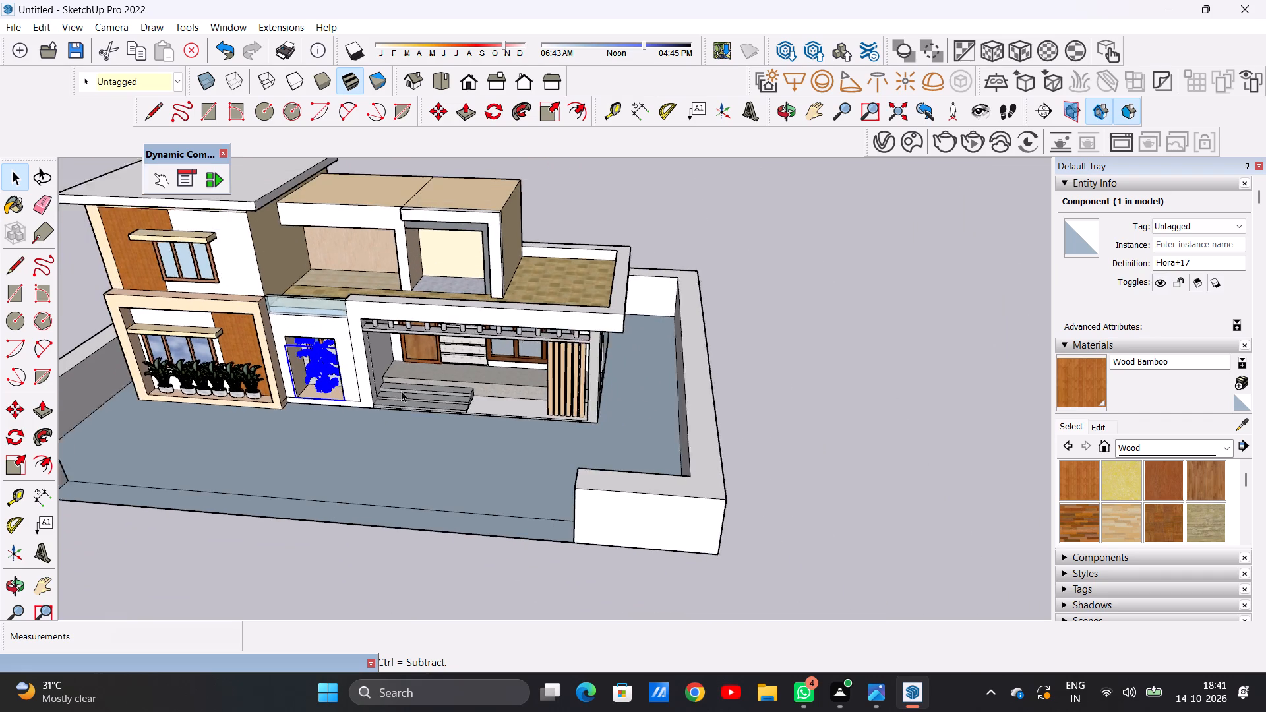
{"action": "left_click", "coordinate": [748, 328]}
Scale the potted palm in the recess to 0.50 of its height along the blue axis.
{"action": "scroll", "coordinate": [313, 353], "scroll_direction": "up", "scroll_amount": 6}
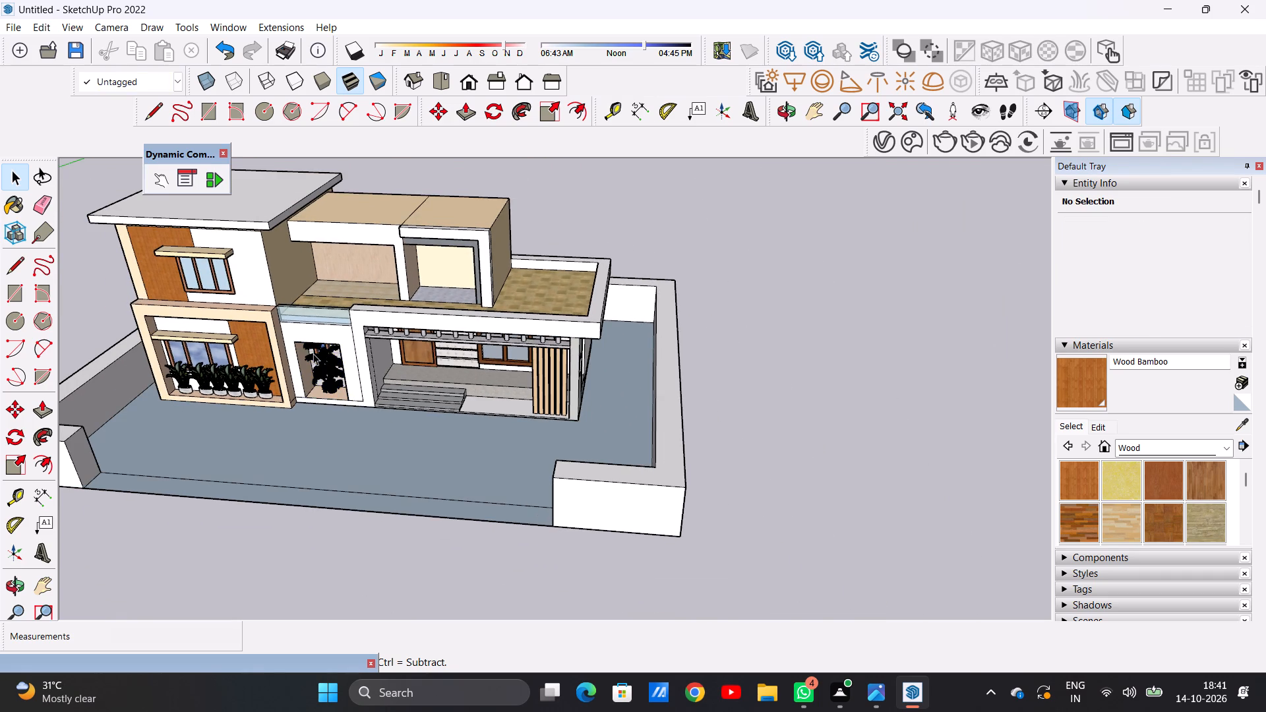
{"action": "scroll", "coordinate": [316, 354], "scroll_direction": "up", "scroll_amount": 1}
{"action": "scroll", "coordinate": [316, 354], "scroll_direction": "down", "scroll_amount": 1}
{"action": "scroll", "coordinate": [316, 354], "scroll_direction": "up", "scroll_amount": 17}
{"action": "middle_click_drag", "start_coordinate": [338, 388], "coordinate": [338, 386]}
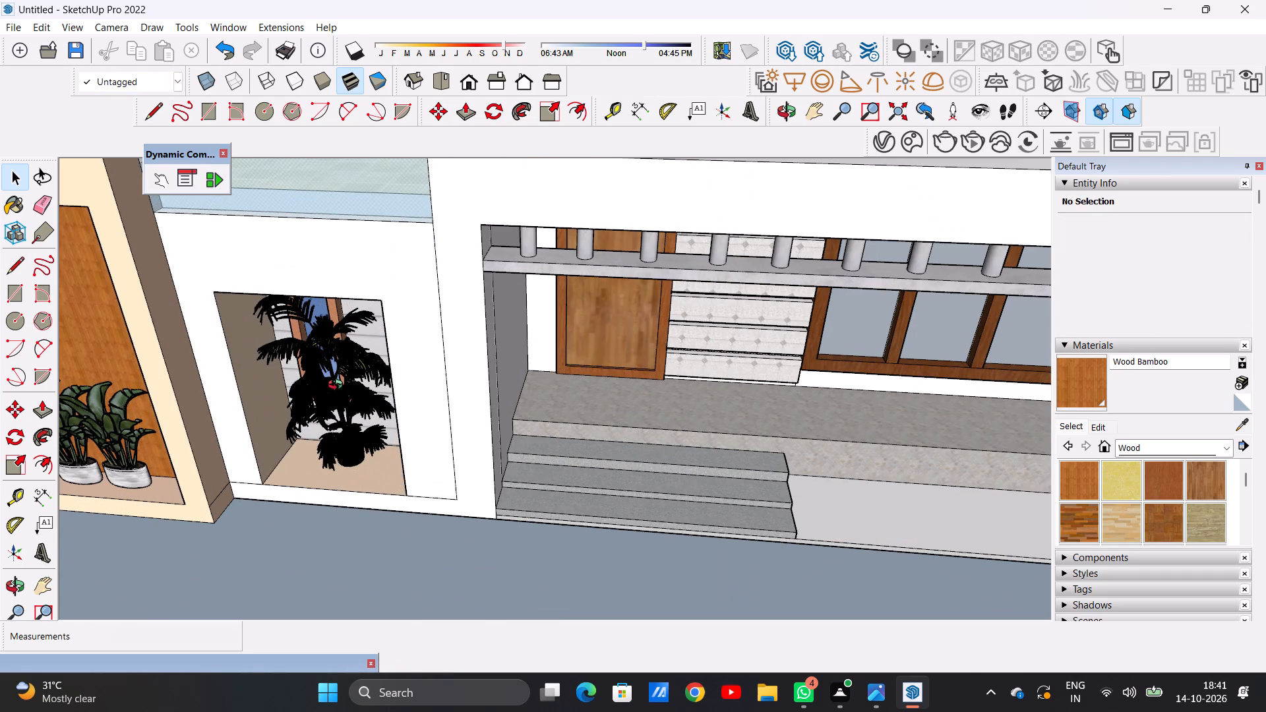
{"action": "middle_click_drag", "start_coordinate": [338, 386], "coordinate": [352, 304]}
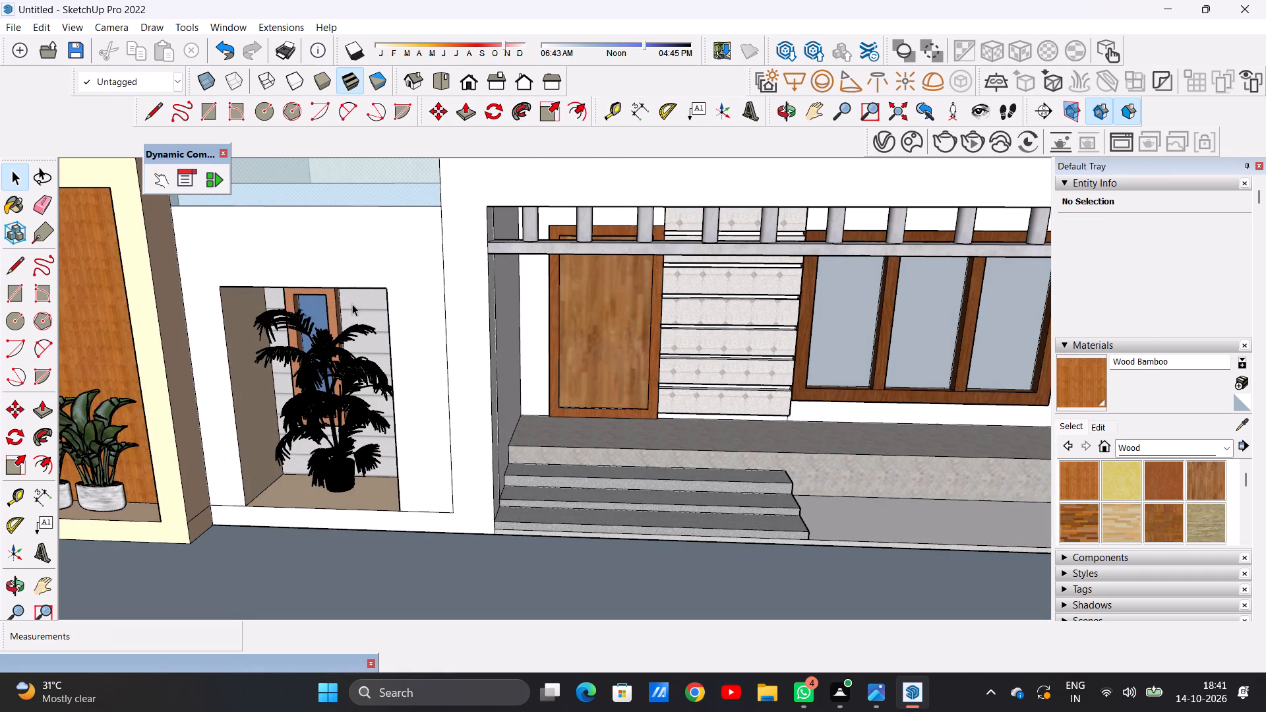
{"action": "scroll", "coordinate": [334, 340], "scroll_direction": "up", "scroll_amount": 5}
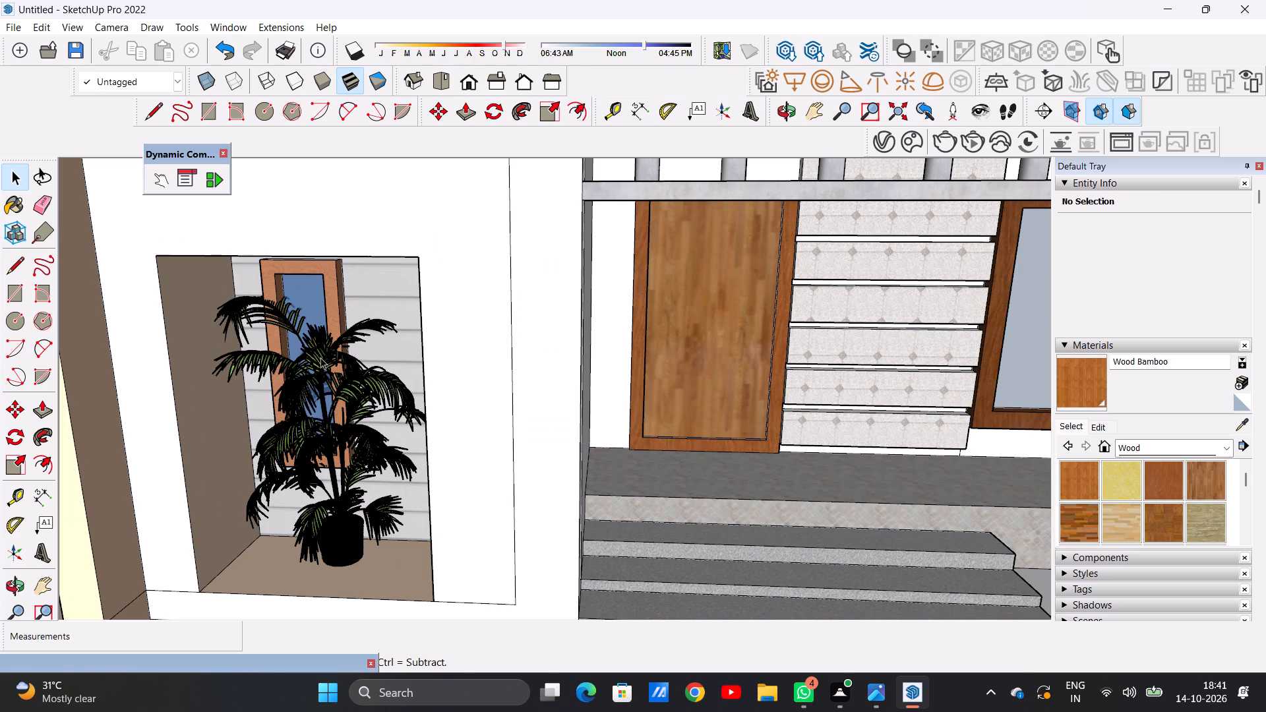
{"action": "left_click", "coordinate": [320, 357]}
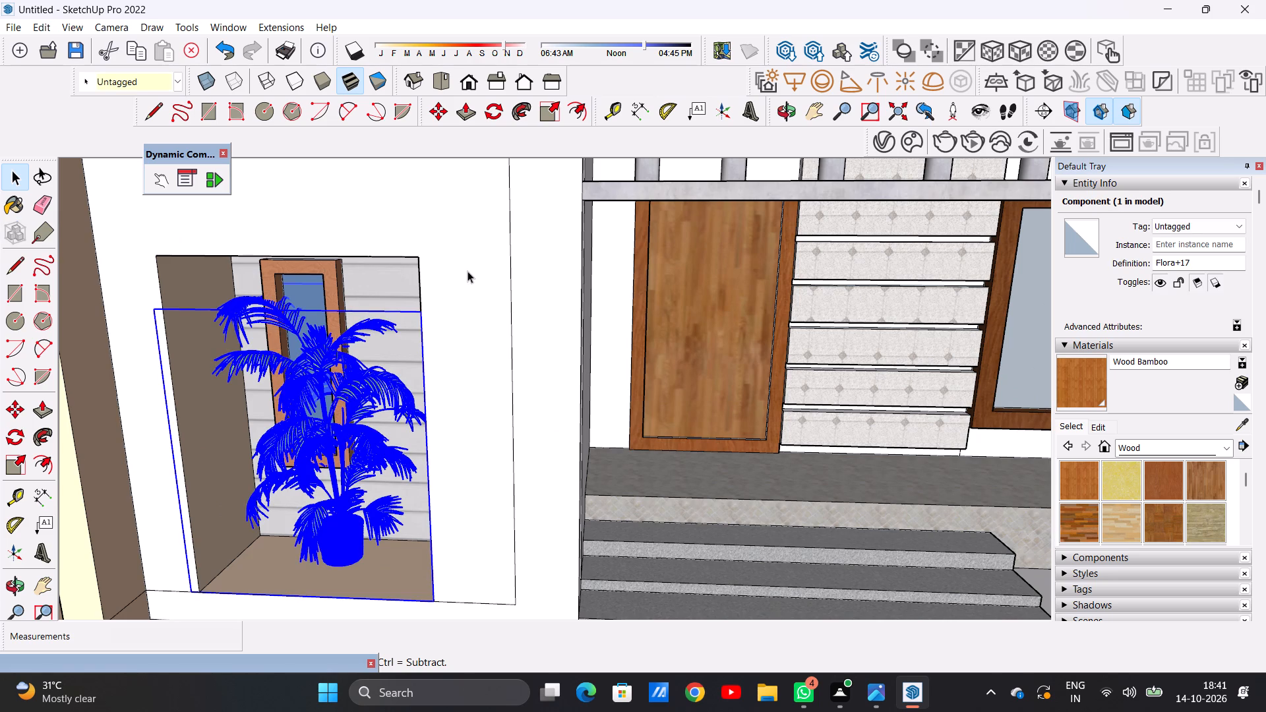
{"action": "left_click", "coordinate": [545, 107]}
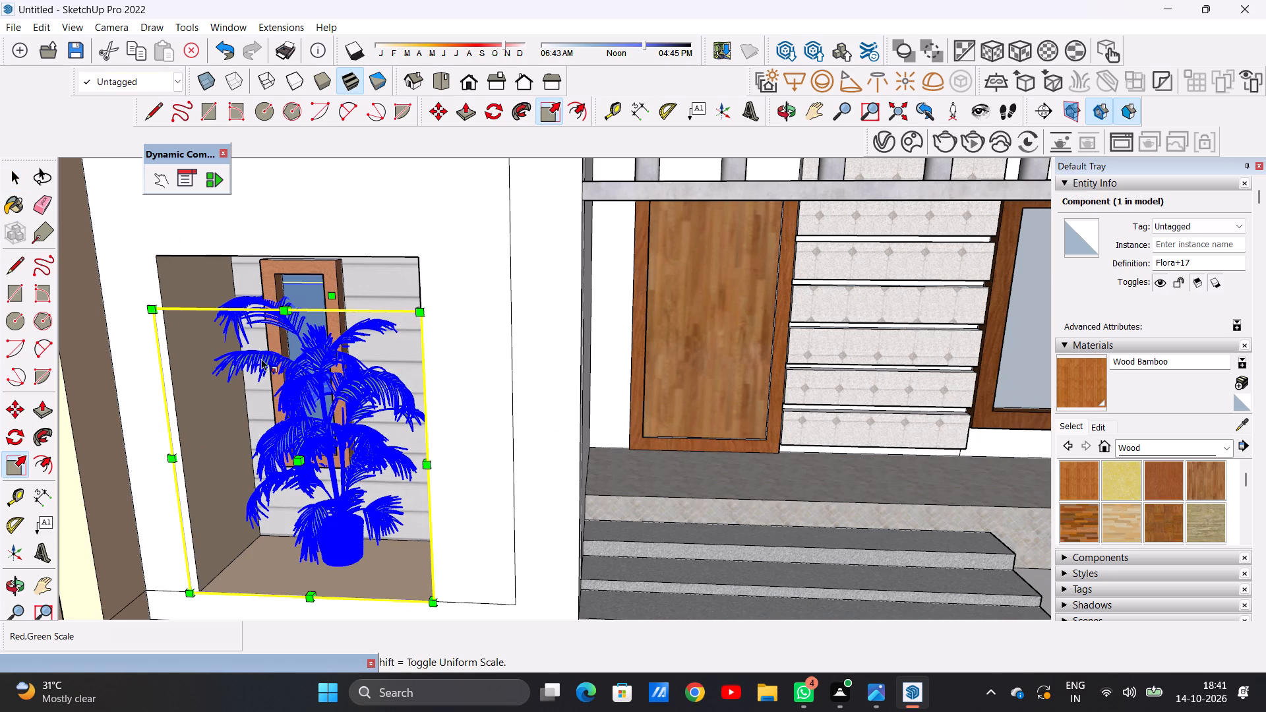
{"action": "middle_click_drag", "start_coordinate": [300, 340], "coordinate": [315, 427]}
{"action": "scroll", "coordinate": [300, 340], "scroll_direction": "down", "scroll_amount": 1}
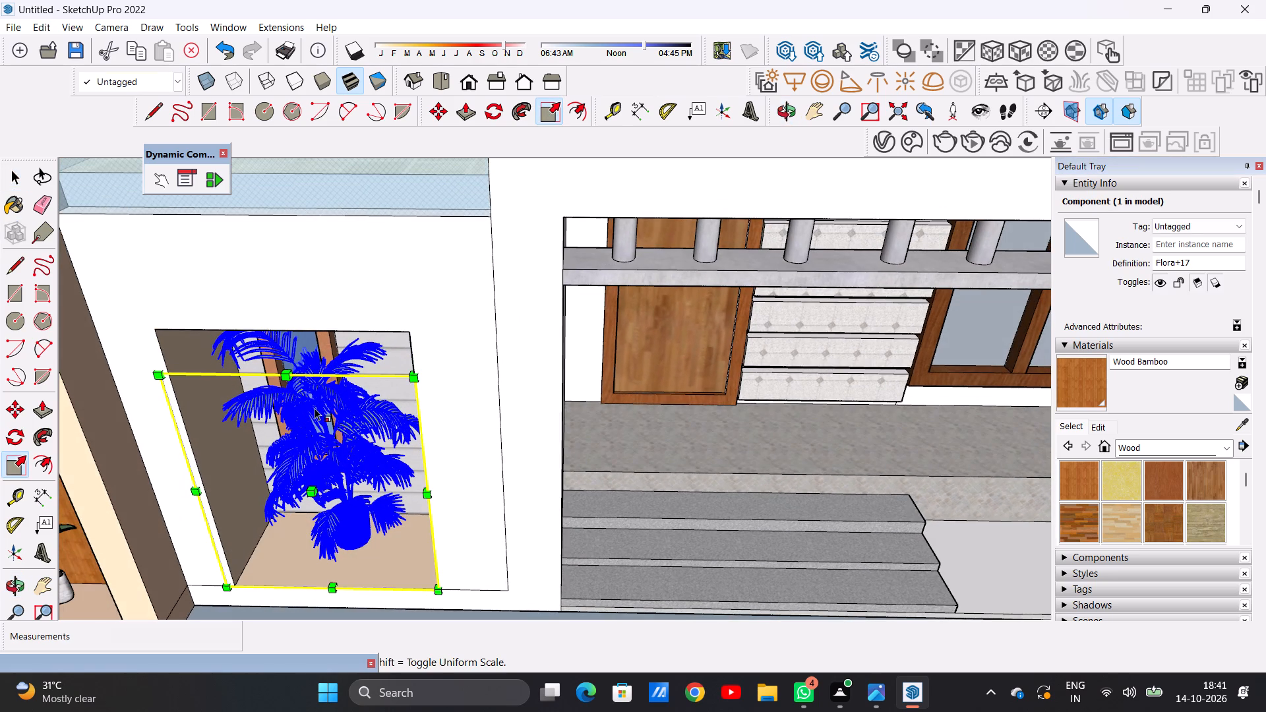
{"action": "middle_click_drag", "start_coordinate": [314, 404], "coordinate": [303, 338]}
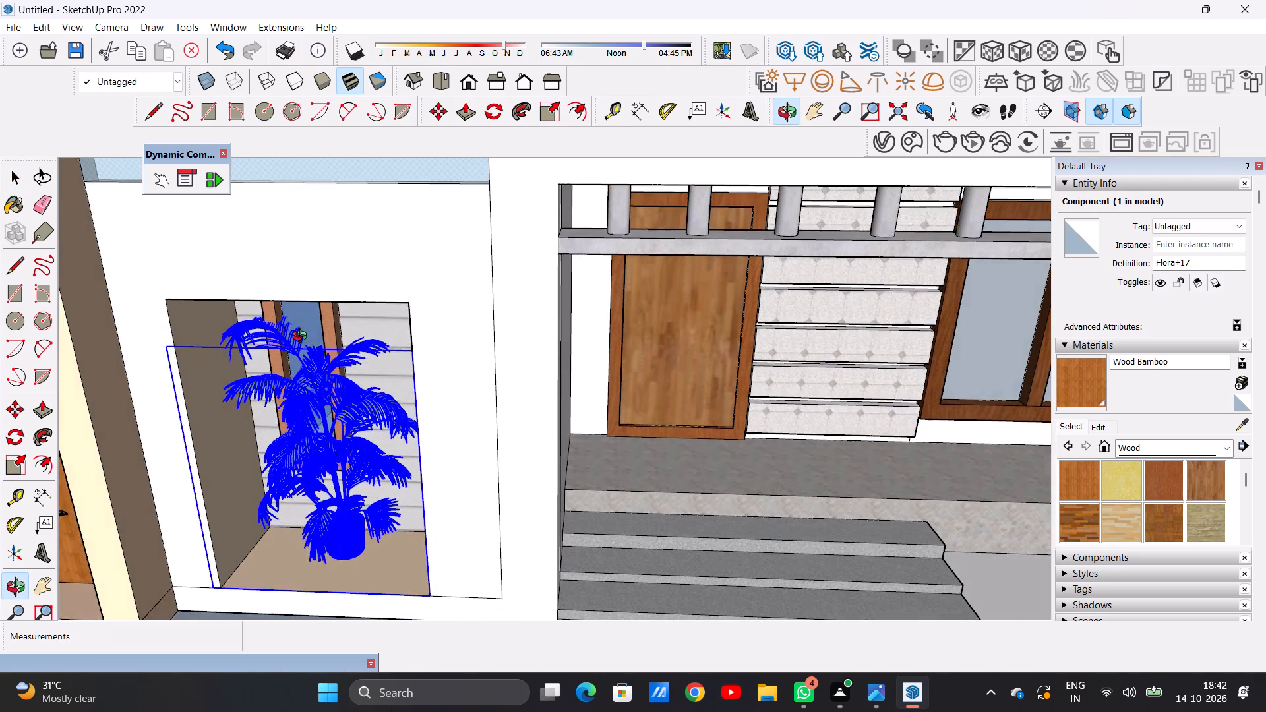
{"action": "middle_click_drag", "start_coordinate": [303, 338], "coordinate": [307, 325]}
{"action": "scroll", "coordinate": [324, 334], "scroll_direction": "up", "scroll_amount": 3}
{"action": "left_click", "coordinate": [330, 308]}
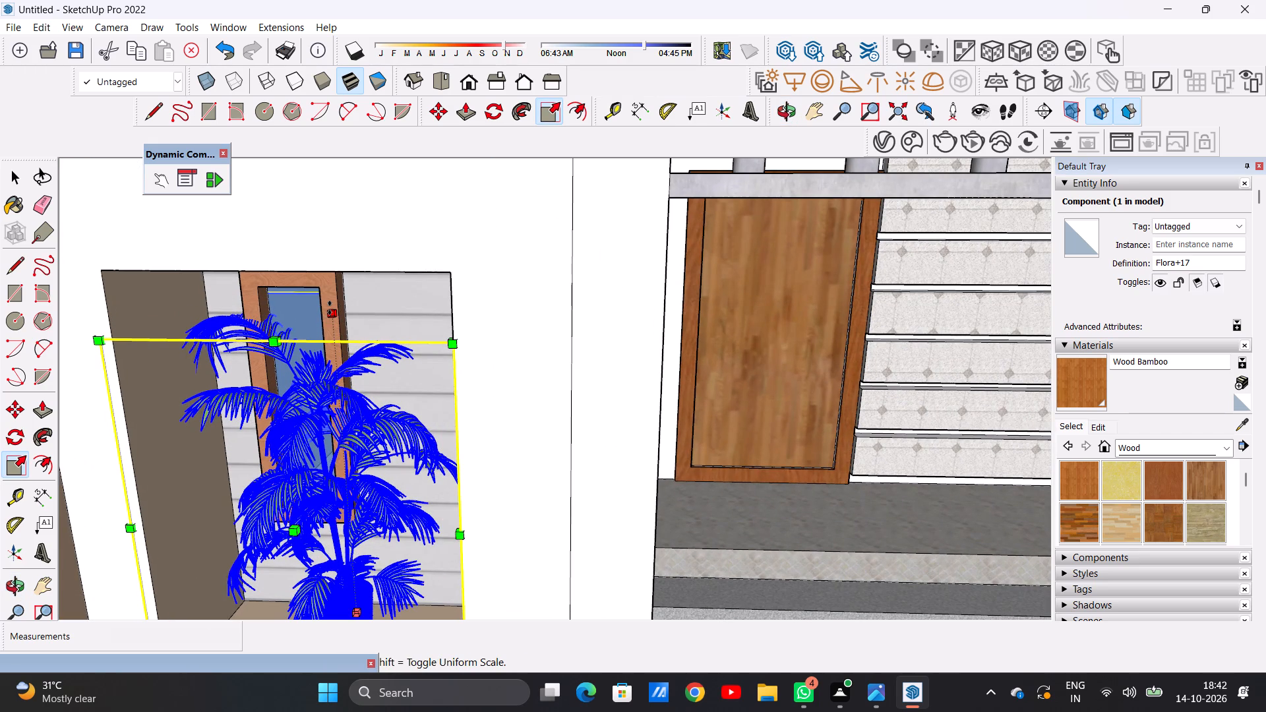
{"action": "left_click", "coordinate": [338, 465]}
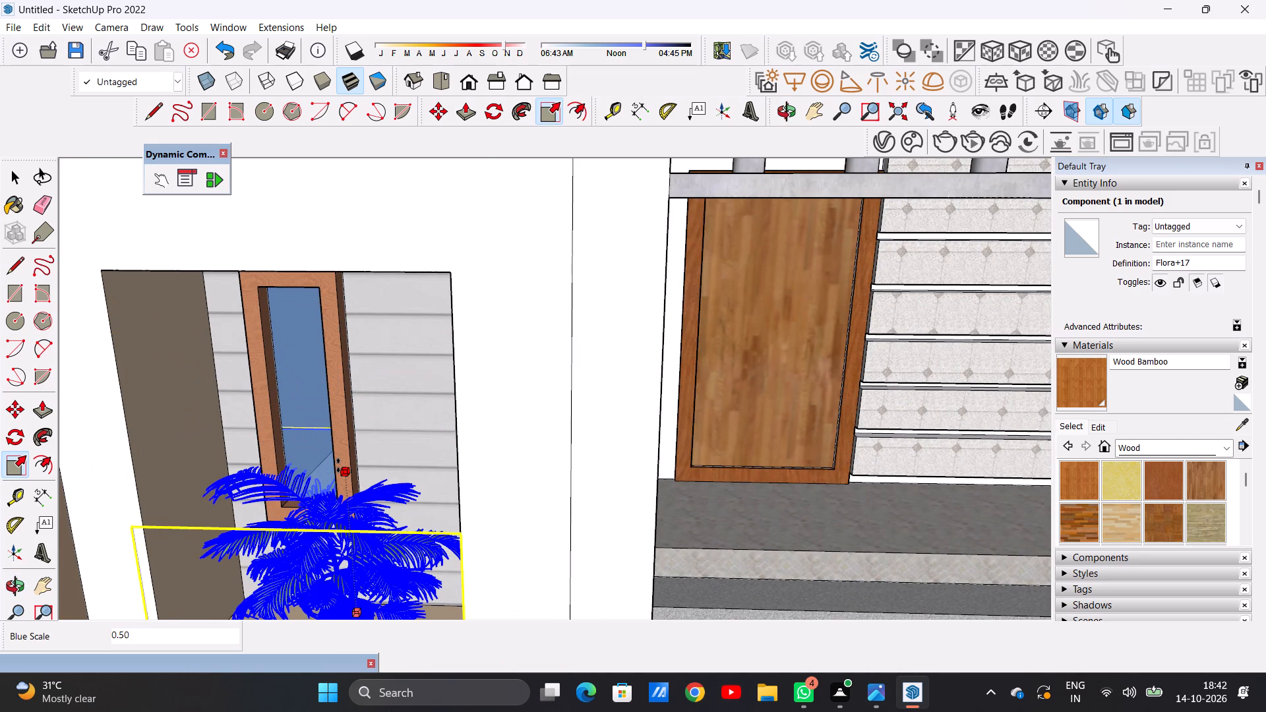
{"action": "key", "text": "space"}
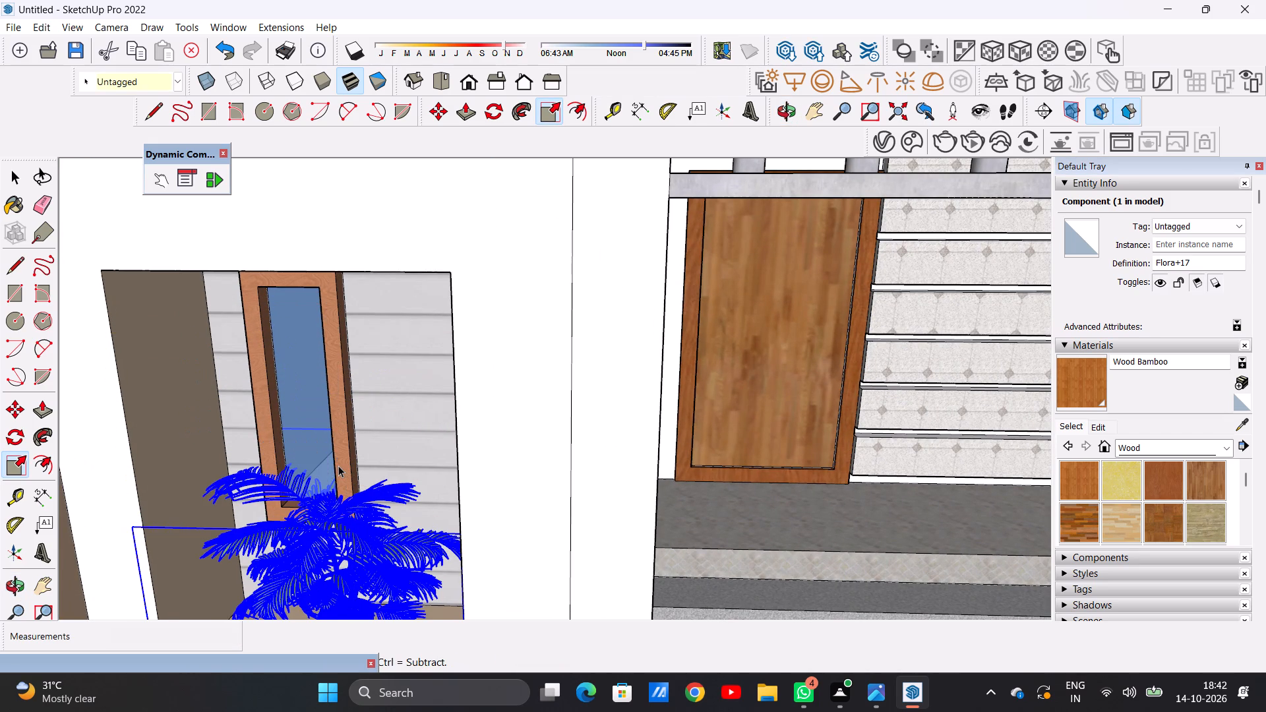
{"action": "scroll", "coordinate": [338, 465], "scroll_direction": "down", "scroll_amount": 5}
{"action": "scroll", "coordinate": [400, 483], "scroll_direction": "down", "scroll_amount": 19}
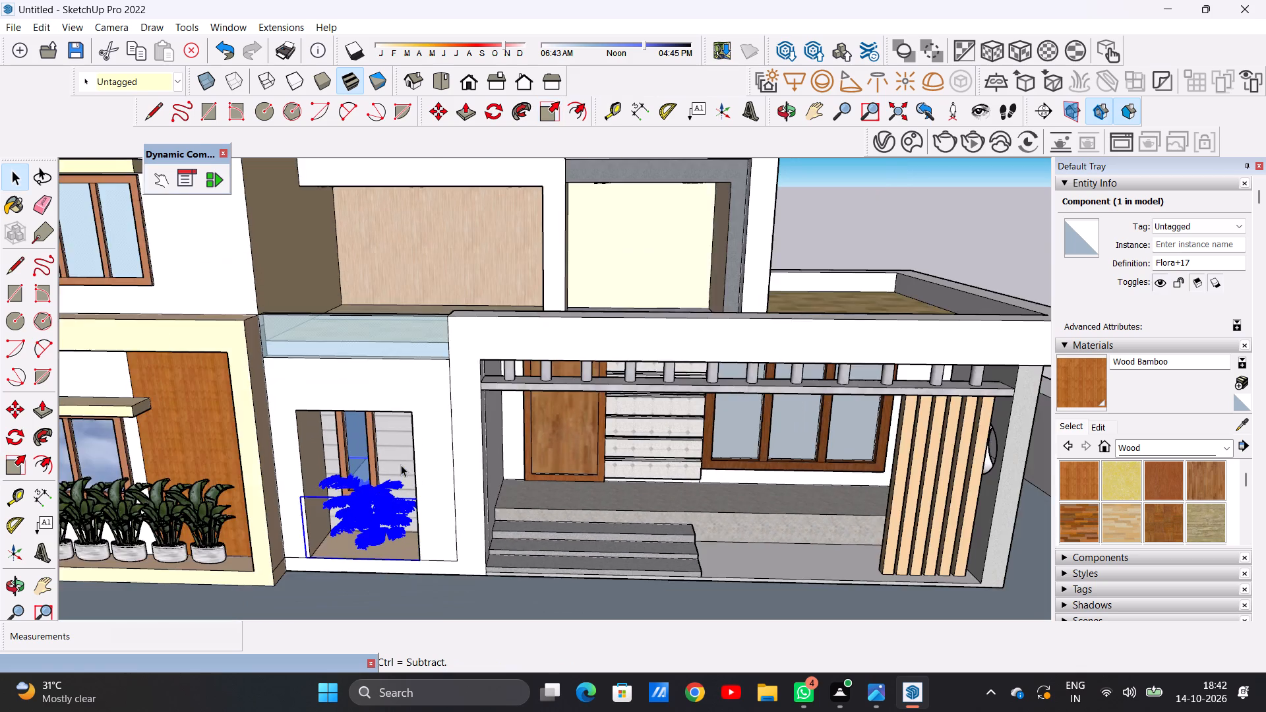
{"action": "left_click", "coordinate": [830, 255]}
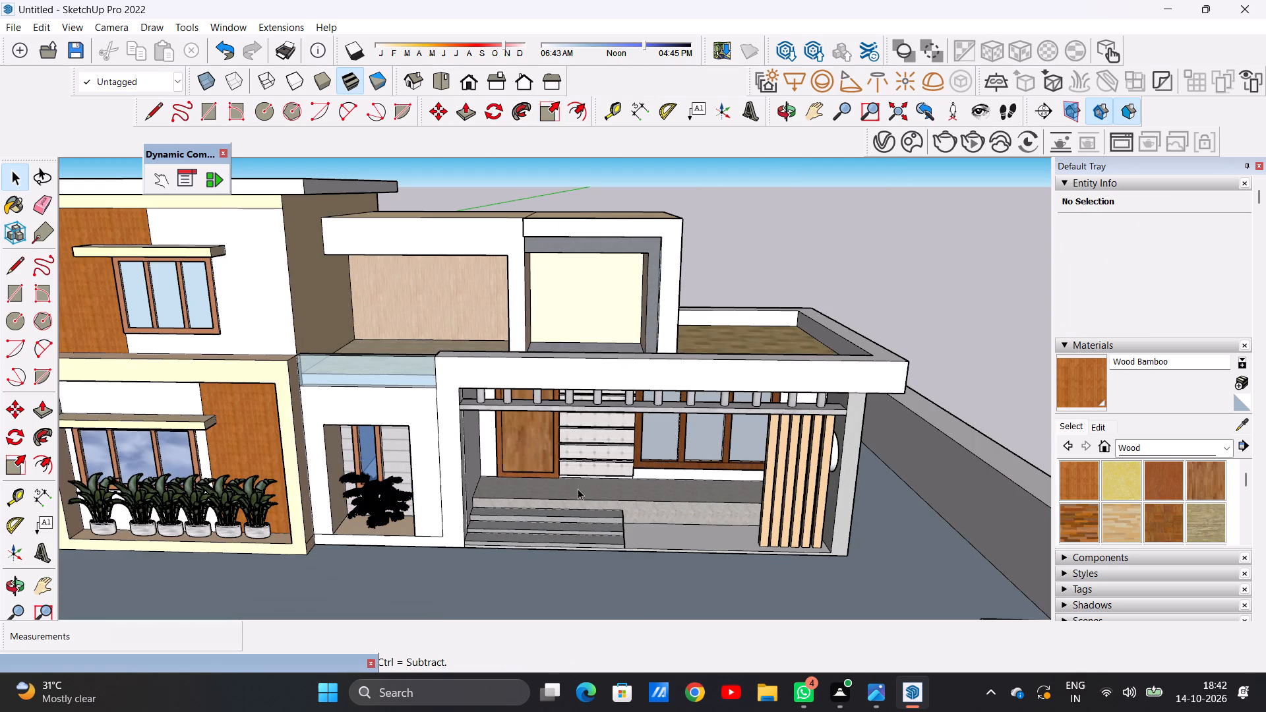
Examine the shortened palm in the narrow-window recess, up close and against the surrounding front elevation.
{"action": "scroll", "coordinate": [380, 503], "scroll_direction": "up", "scroll_amount": 8}
{"action": "scroll", "coordinate": [380, 511], "scroll_direction": "down", "scroll_amount": 1}
{"action": "scroll", "coordinate": [380, 512], "scroll_direction": "up", "scroll_amount": 10}
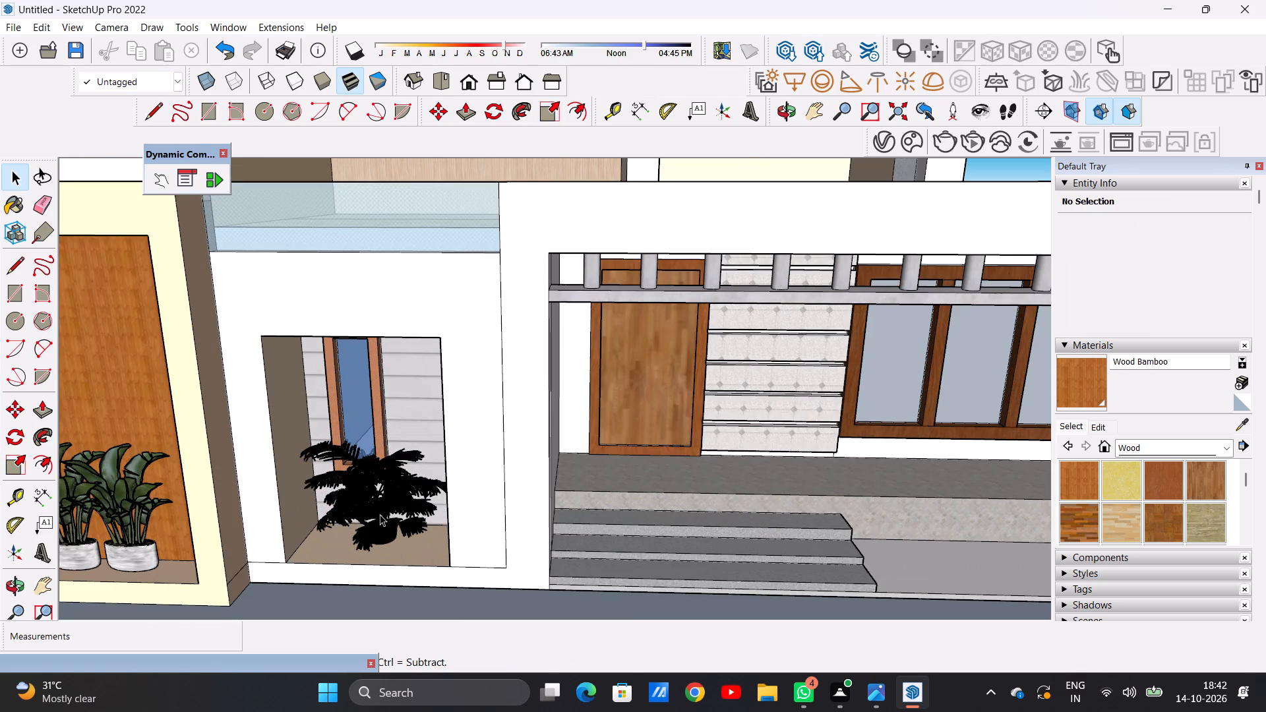
{"action": "scroll", "coordinate": [380, 514], "scroll_direction": "up", "scroll_amount": 15}
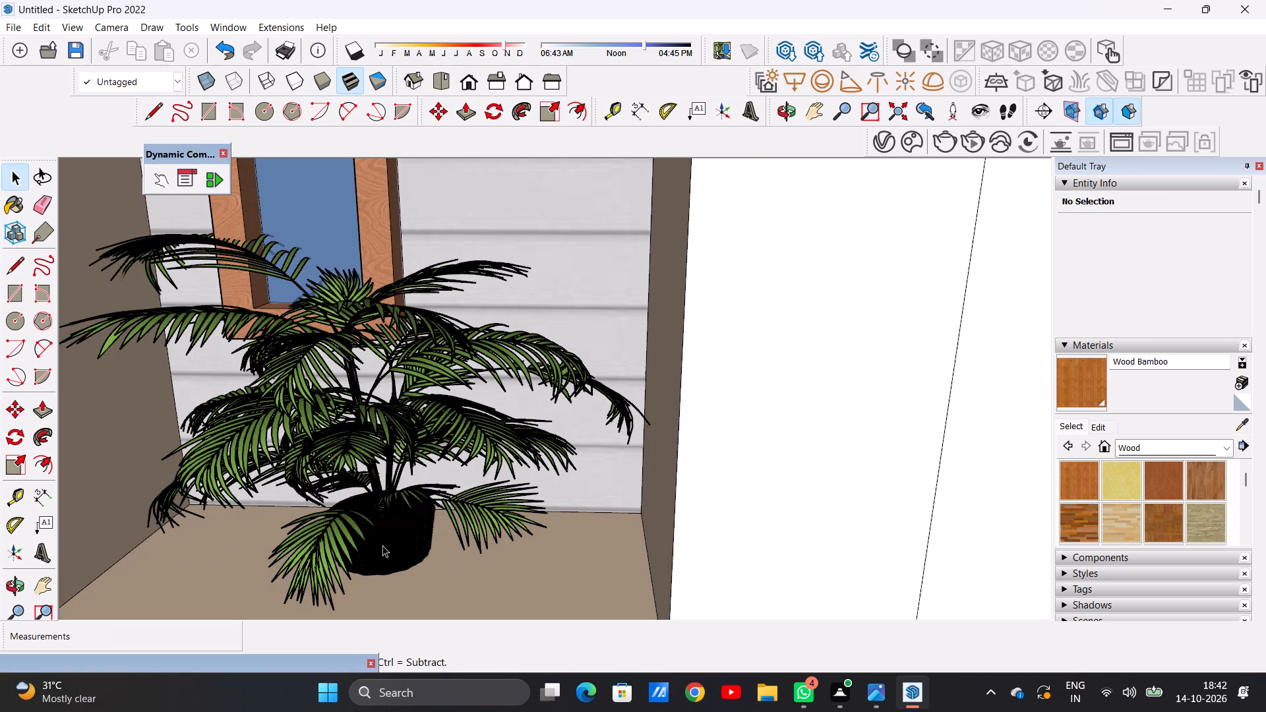
{"action": "scroll", "coordinate": [382, 545], "scroll_direction": "down", "scroll_amount": 5}
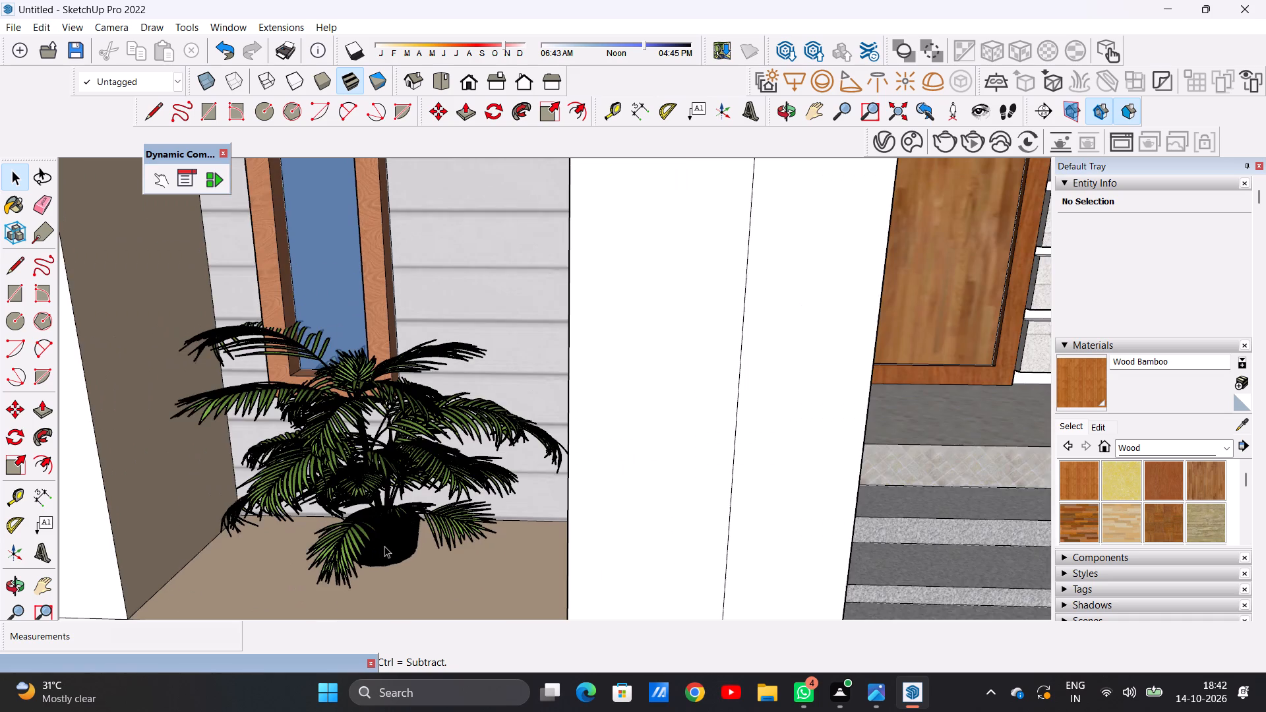
{"action": "scroll", "coordinate": [391, 545], "scroll_direction": "down", "scroll_amount": 9}
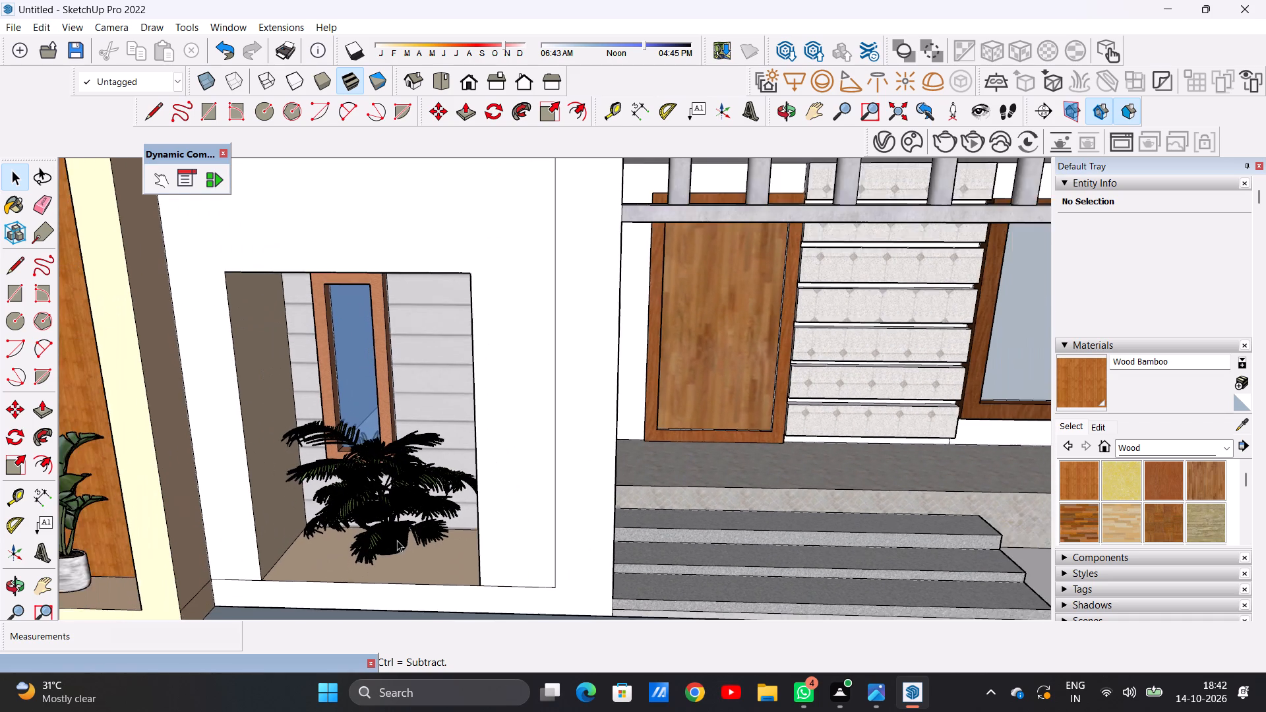
{"action": "scroll", "coordinate": [397, 540], "scroll_direction": "down", "scroll_amount": 5}
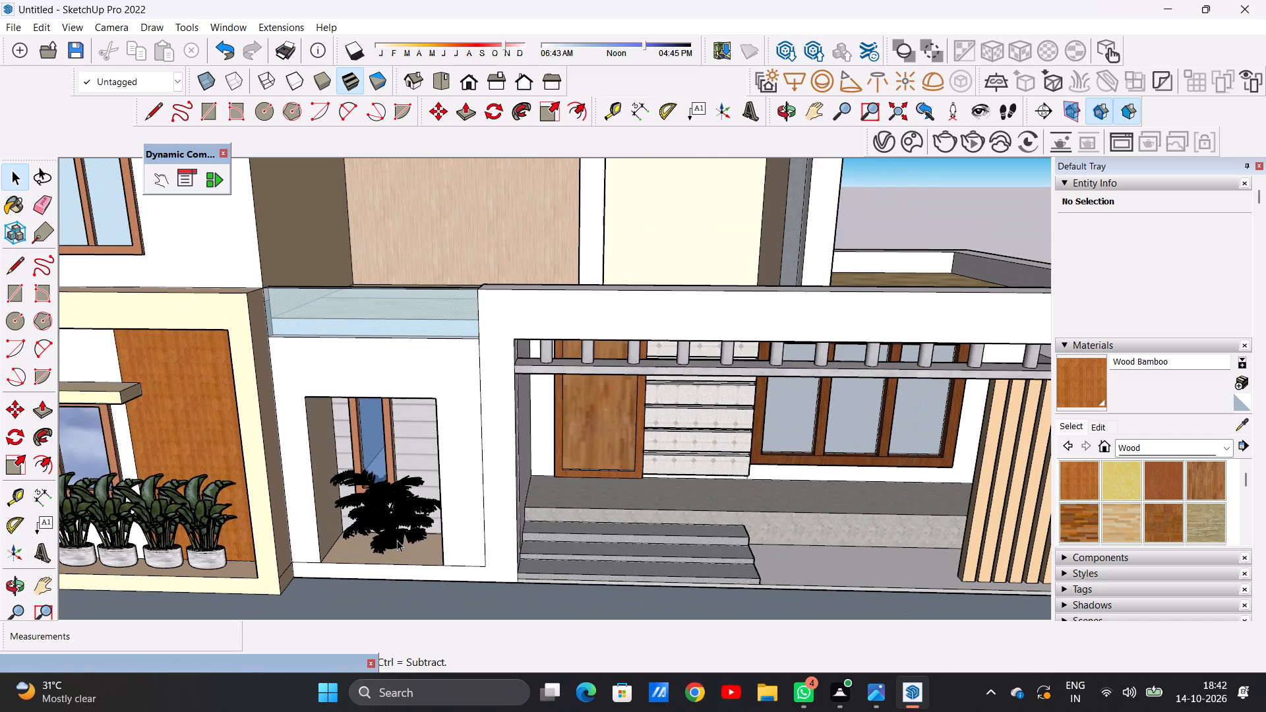
{"action": "scroll", "coordinate": [392, 525], "scroll_direction": "up", "scroll_amount": 4}
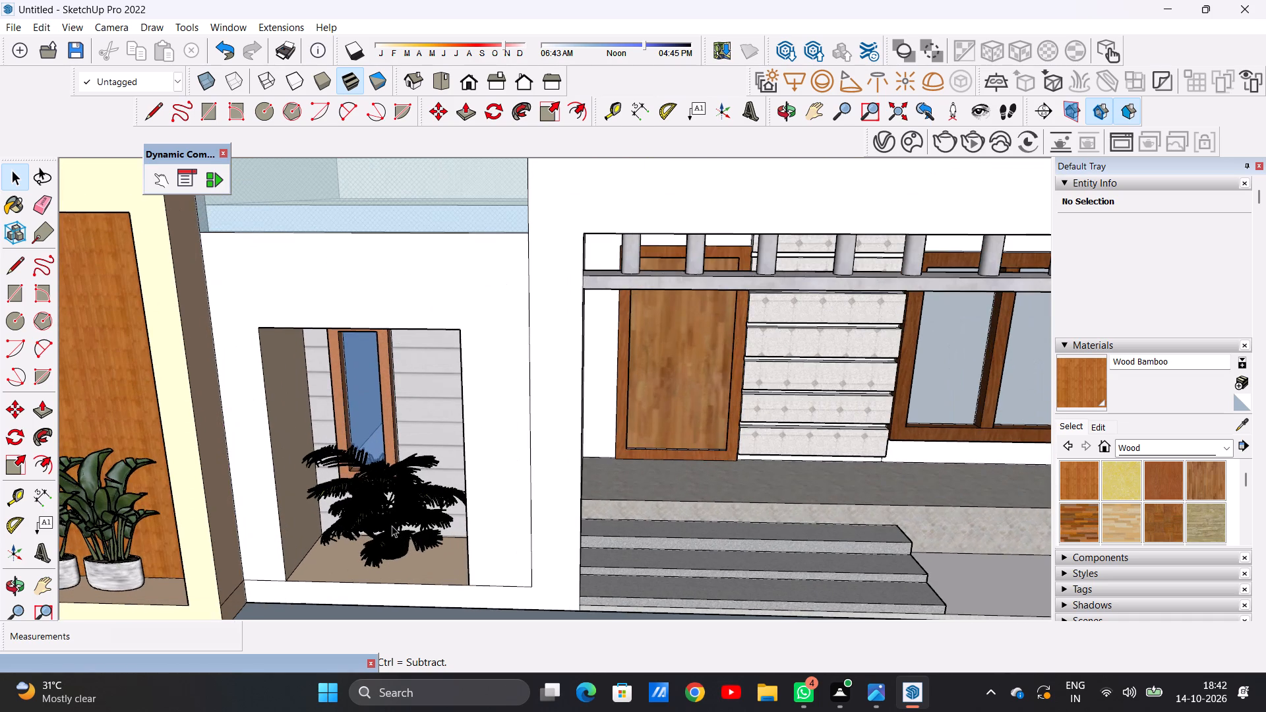
{"action": "scroll", "coordinate": [392, 525], "scroll_direction": "up", "scroll_amount": 5}
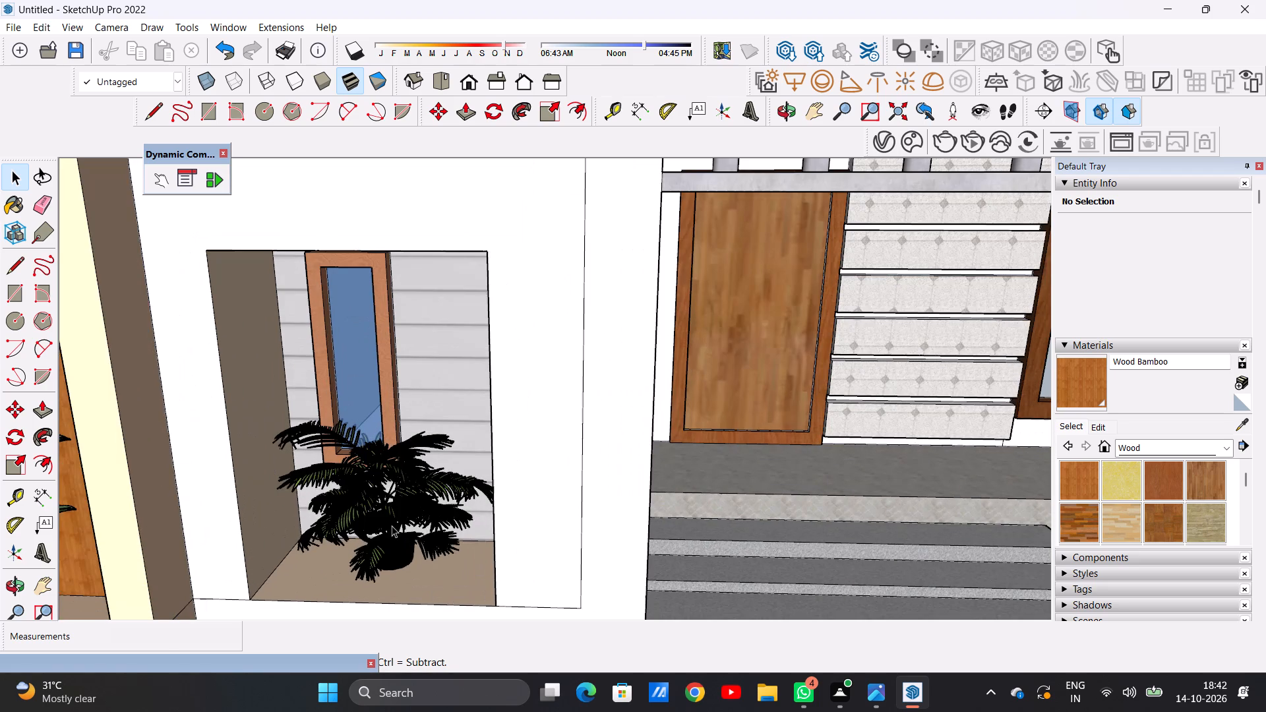
Examine the shortened palm in the narrow-window recess, up close and in proportion to the whole front elevation.
{"action": "scroll", "coordinate": [392, 512], "scroll_direction": "down", "scroll_amount": 10}
{"action": "scroll", "coordinate": [392, 511], "scroll_direction": "up", "scroll_amount": 12}
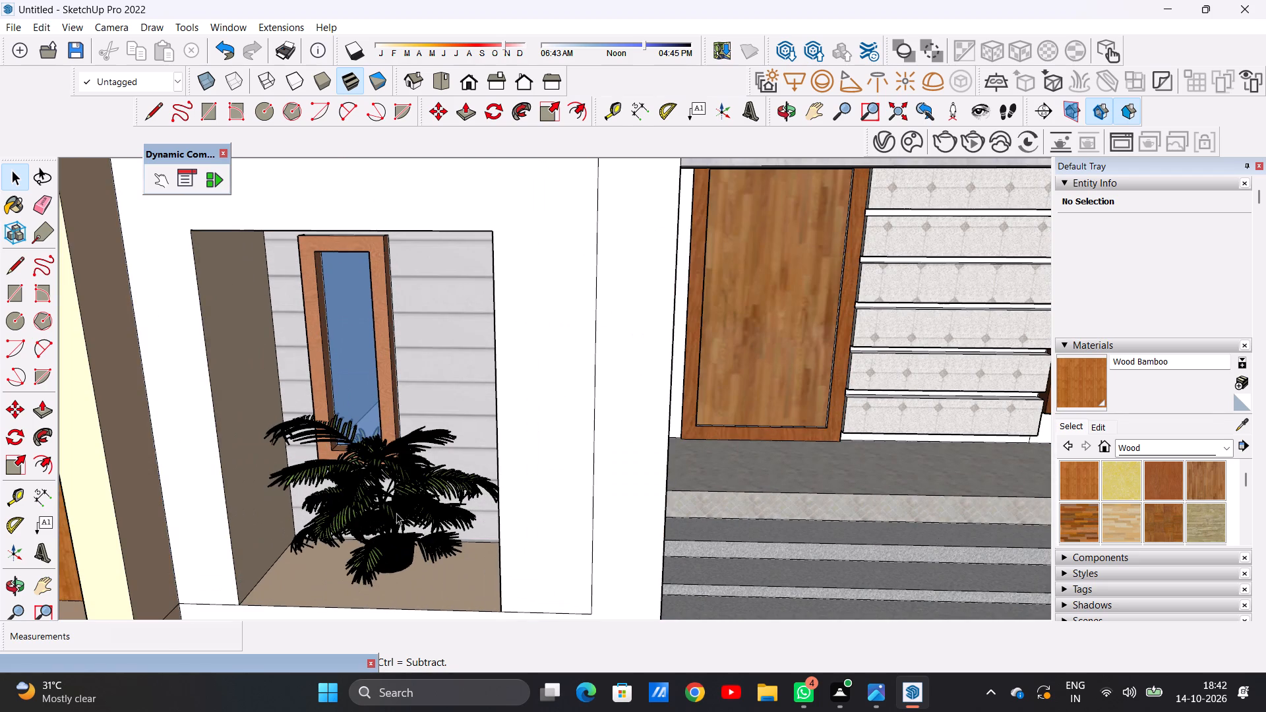
{"action": "scroll", "coordinate": [396, 513], "scroll_direction": "up", "scroll_amount": 12}
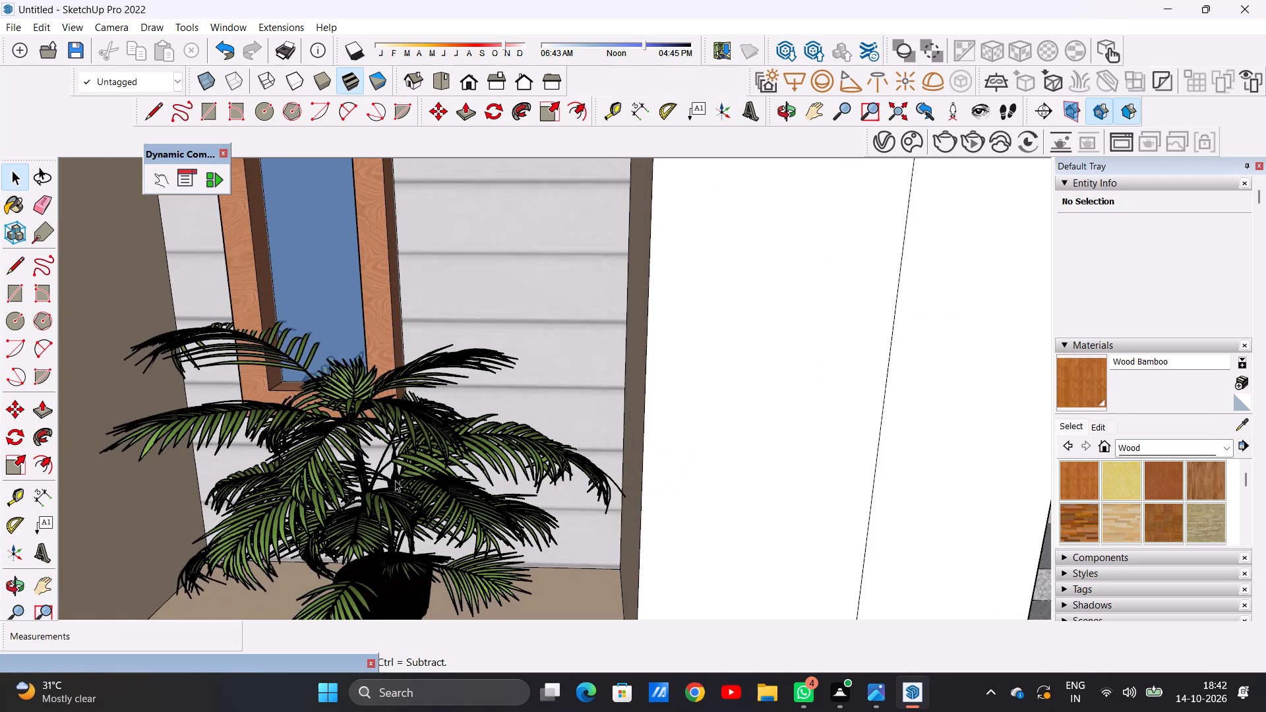
{"action": "scroll", "coordinate": [383, 467], "scroll_direction": "down", "scroll_amount": 9}
{"action": "scroll", "coordinate": [394, 502], "scroll_direction": "up", "scroll_amount": 12}
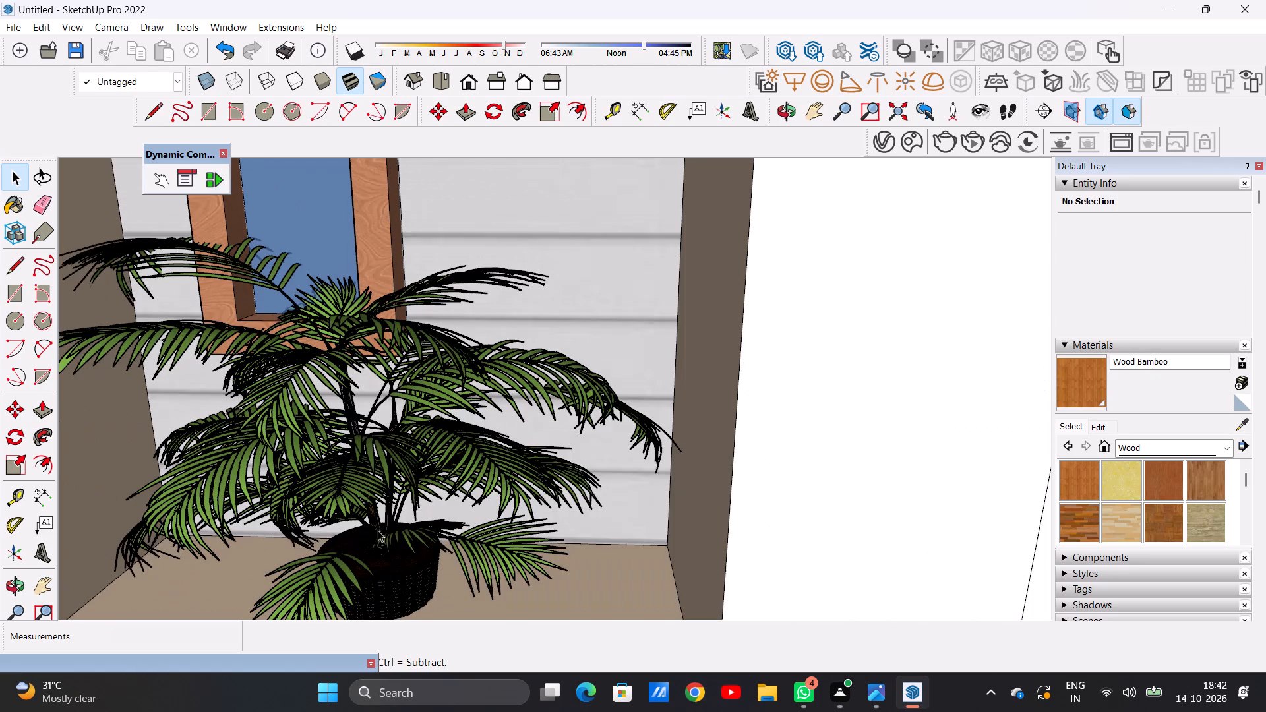
{"action": "scroll", "coordinate": [357, 465], "scroll_direction": "up", "scroll_amount": 5}
{"action": "scroll", "coordinate": [349, 452], "scroll_direction": "down", "scroll_amount": 5}
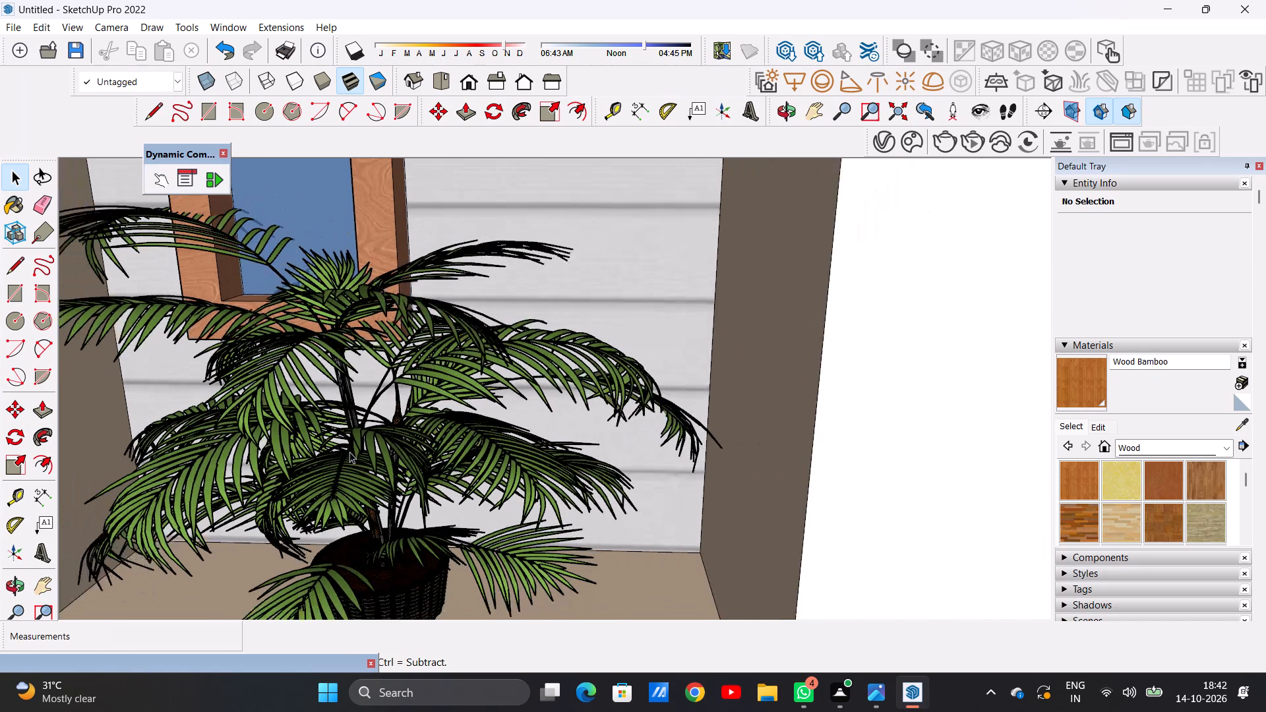
{"action": "scroll", "coordinate": [357, 418], "scroll_direction": "down", "scroll_amount": 6}
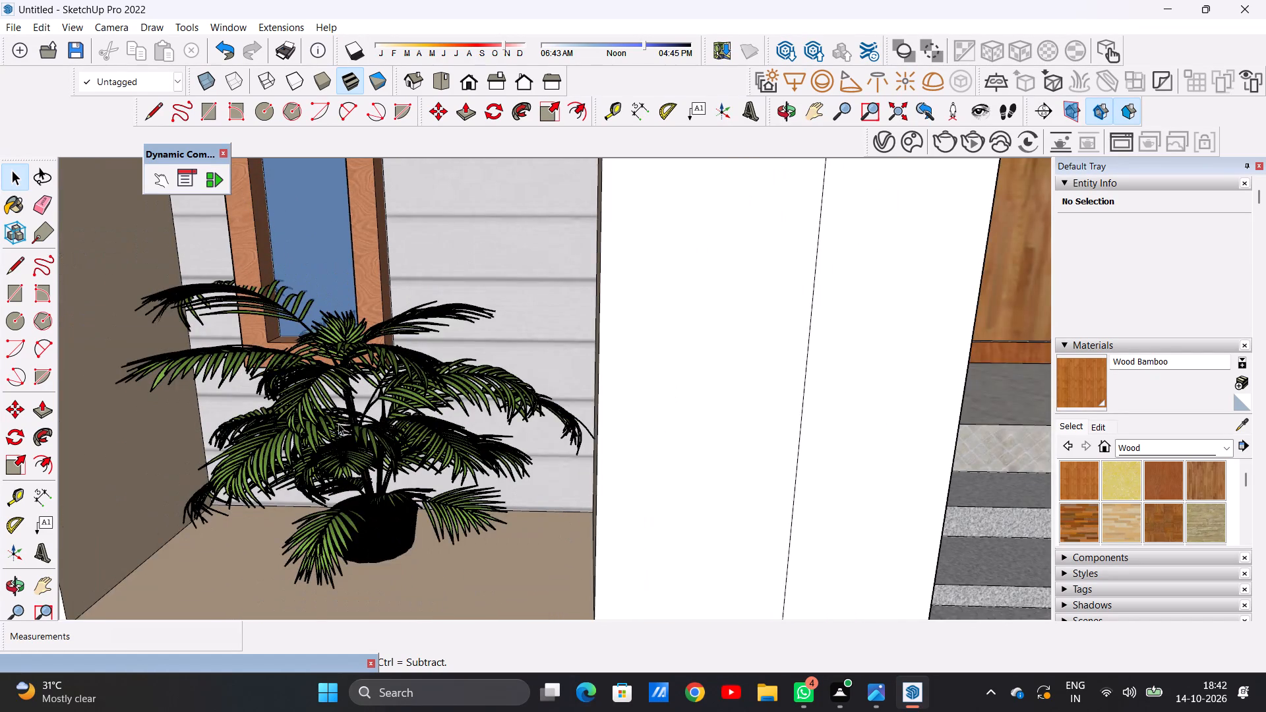
{"action": "scroll", "coordinate": [338, 423], "scroll_direction": "down", "scroll_amount": 3}
{"action": "scroll", "coordinate": [377, 461], "scroll_direction": "up", "scroll_amount": 11}
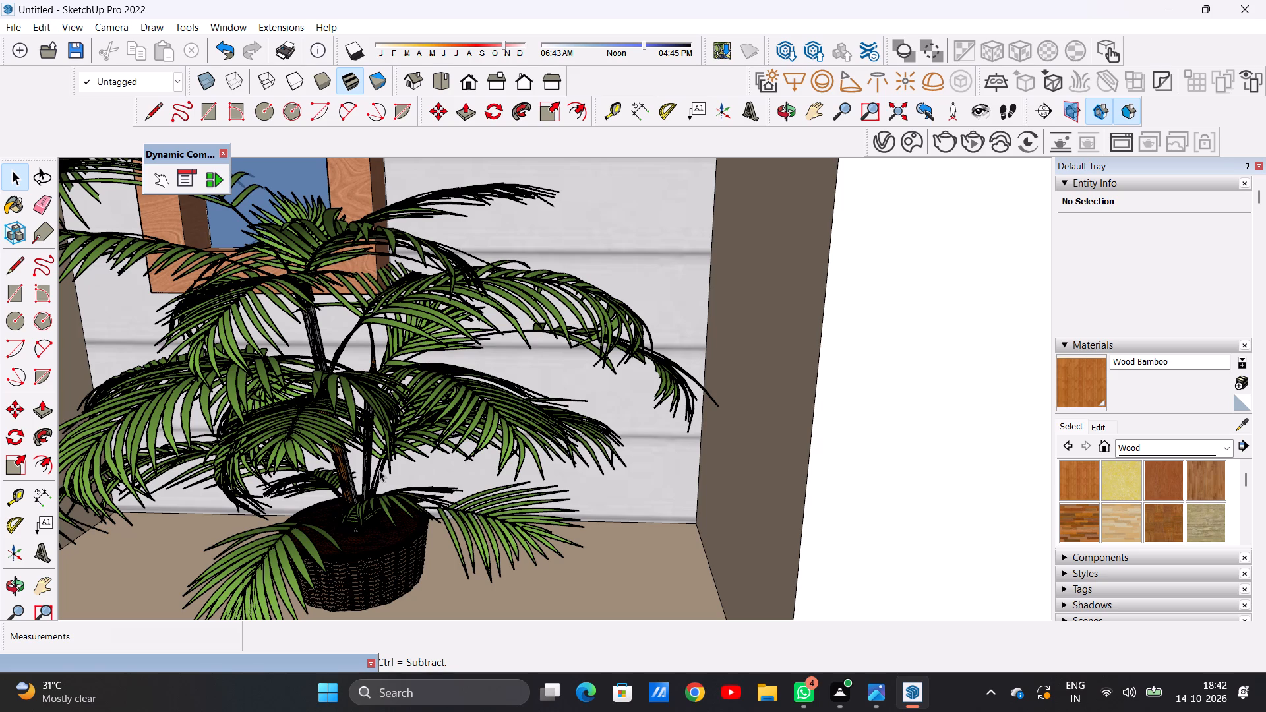
{"action": "scroll", "coordinate": [369, 420], "scroll_direction": "down", "scroll_amount": 11}
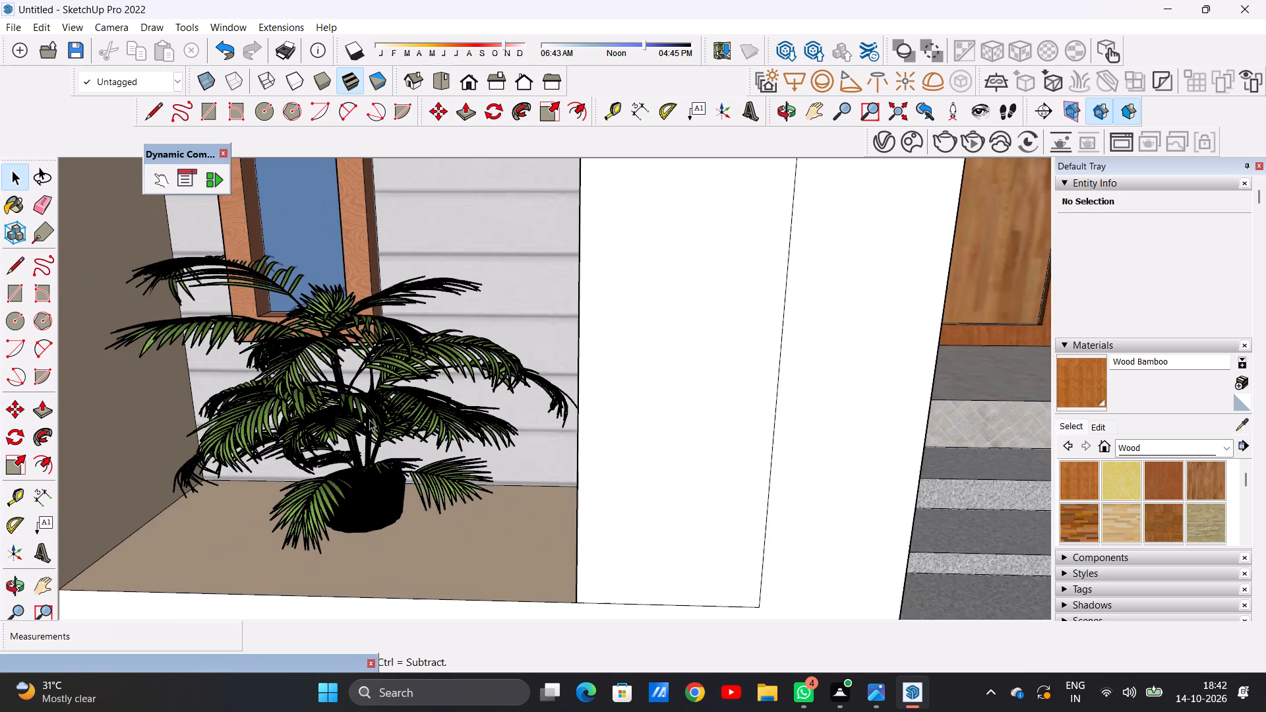
{"action": "scroll", "coordinate": [369, 419], "scroll_direction": "down", "scroll_amount": 20}
{"action": "scroll", "coordinate": [369, 419], "scroll_direction": "down", "scroll_amount": 14}
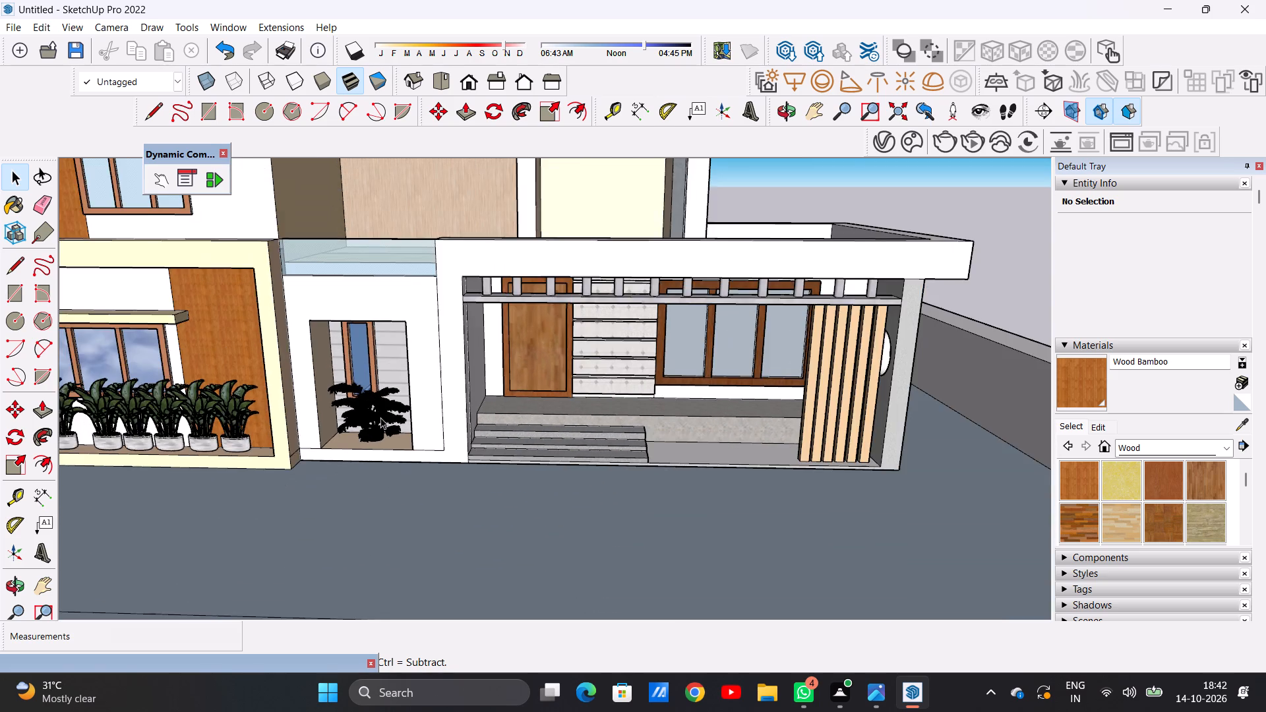
{"action": "scroll", "coordinate": [375, 415], "scroll_direction": "up", "scroll_amount": 2}
{"action": "scroll", "coordinate": [375, 415], "scroll_direction": "down", "scroll_amount": 1}
{"action": "scroll", "coordinate": [375, 415], "scroll_direction": "up", "scroll_amount": 3}
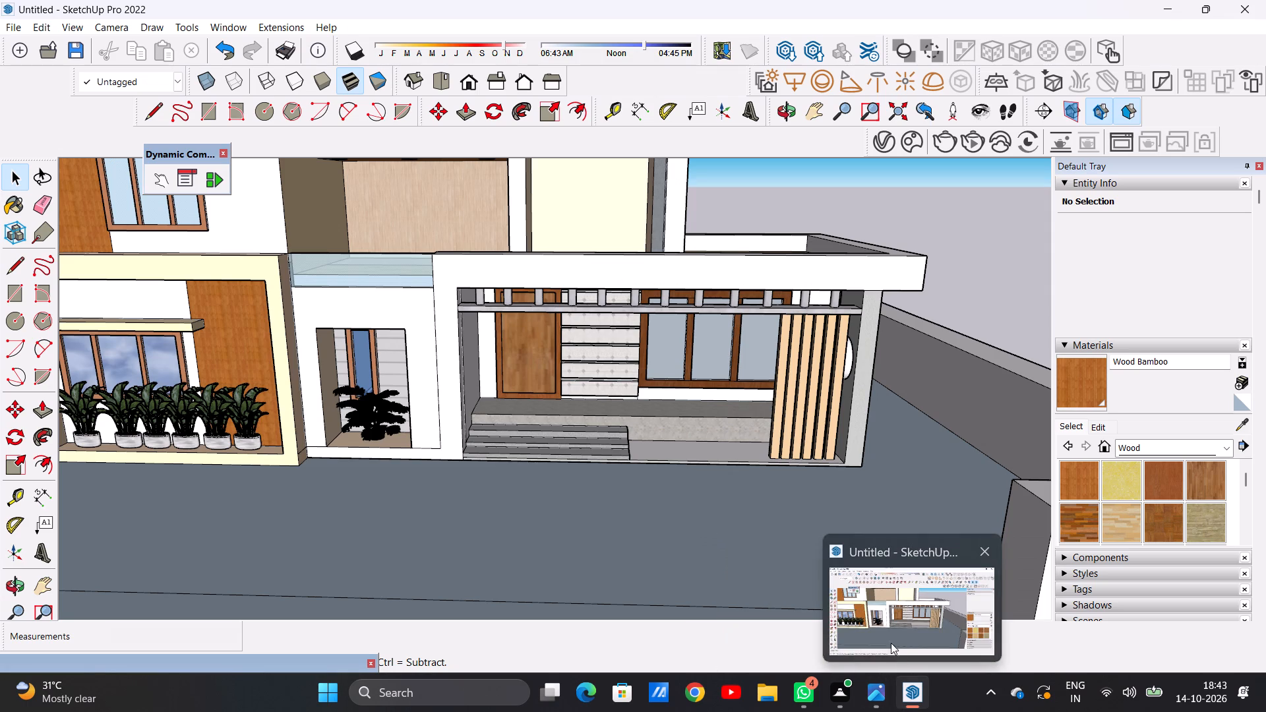
{"action": "left_click", "coordinate": [885, 624]}
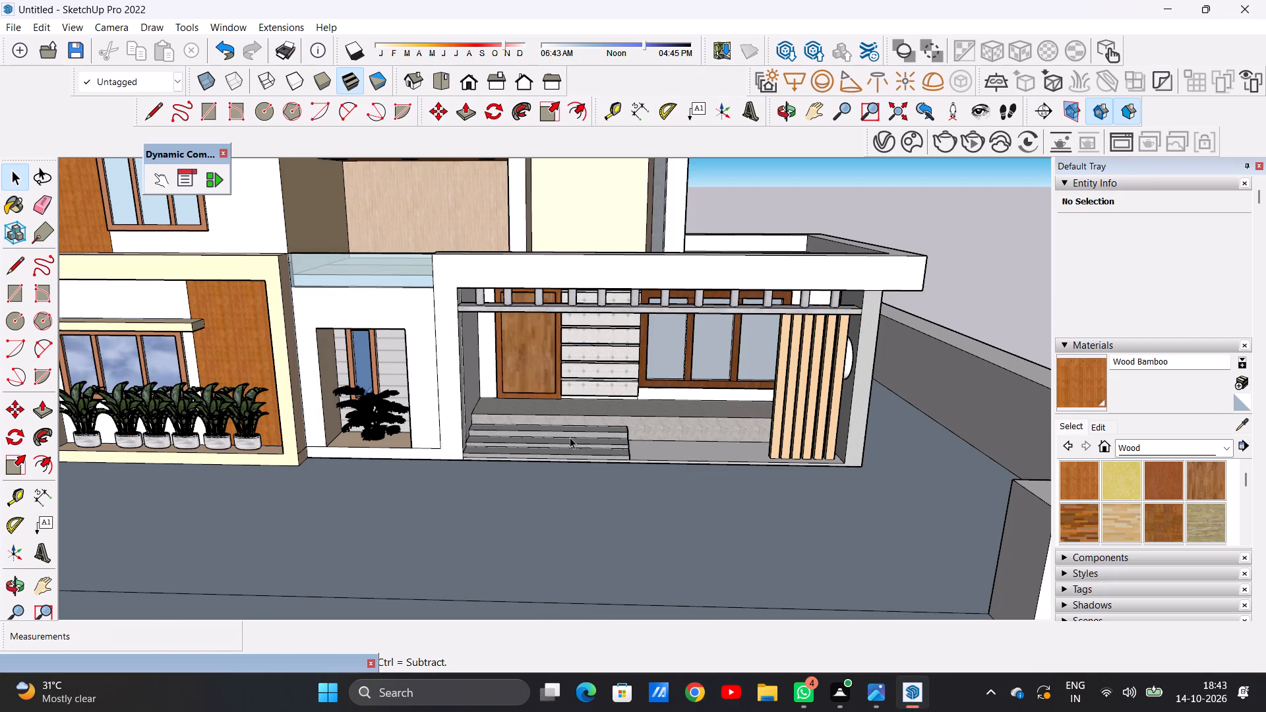
{"action": "scroll", "coordinate": [533, 430], "scroll_direction": "down", "scroll_amount": 7}
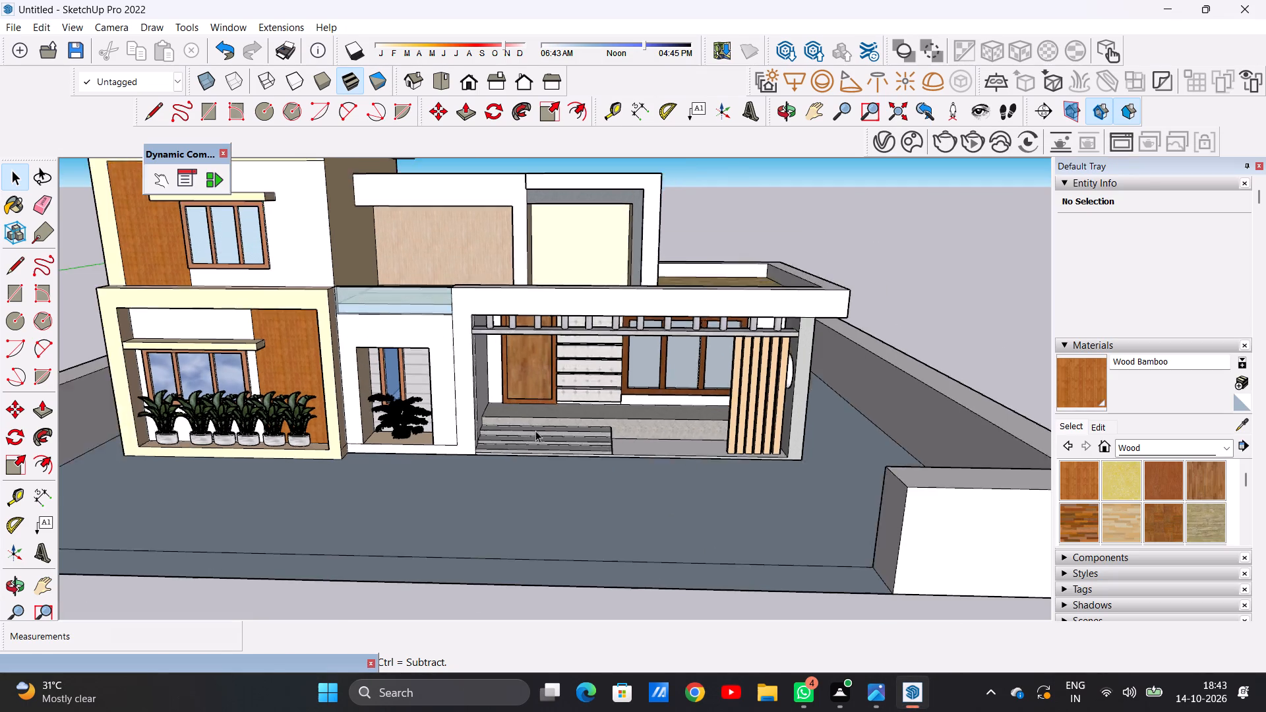
{"action": "scroll", "coordinate": [535, 430], "scroll_direction": "down", "scroll_amount": 4}
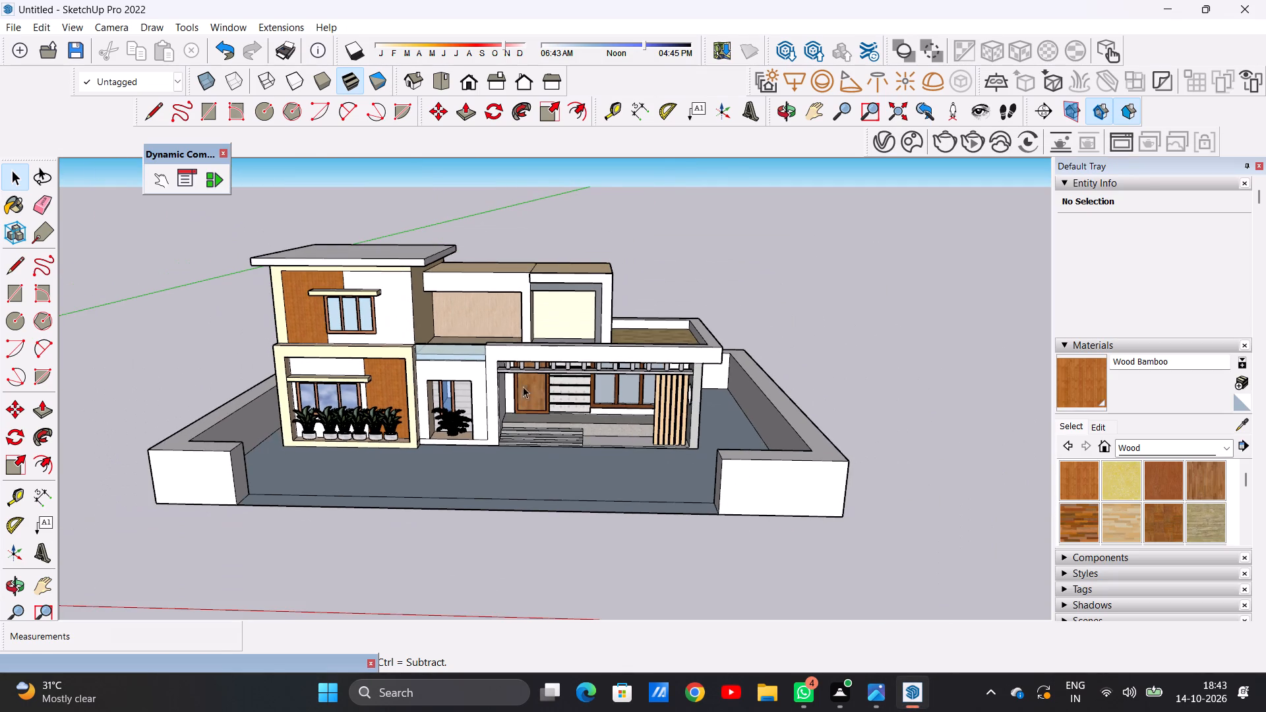
Scale the potted palm in the recess to about 0.87 along green and 1.00 along blue, from its front top edge.
{"action": "scroll", "coordinate": [498, 368], "scroll_direction": "up", "scroll_amount": 5}
{"action": "scroll", "coordinate": [451, 428], "scroll_direction": "up", "scroll_amount": 11}
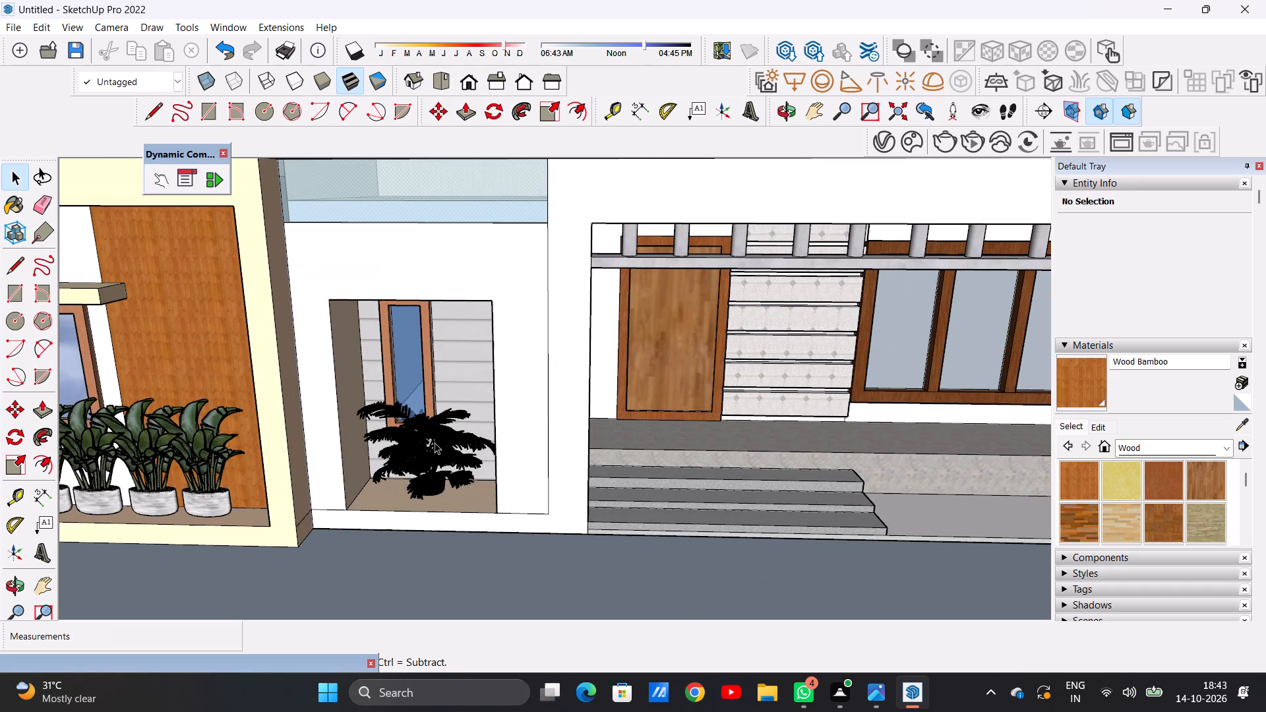
{"action": "left_click", "coordinate": [429, 473]}
{"action": "left_click", "coordinate": [553, 107]}
{"action": "scroll", "coordinate": [415, 417], "scroll_direction": "down", "scroll_amount": 2}
{"action": "middle_click_drag", "start_coordinate": [422, 432], "coordinate": [457, 493]}
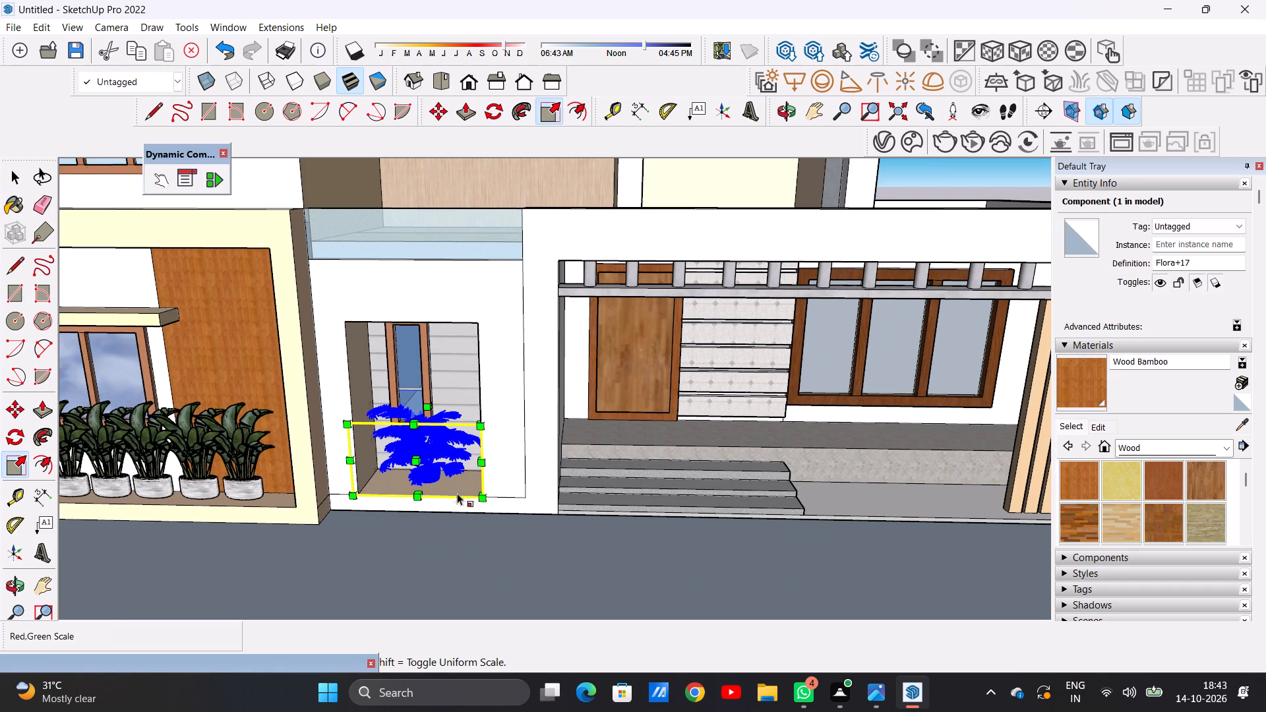
{"action": "middle_click_drag", "start_coordinate": [457, 493], "coordinate": [485, 539]}
{"action": "middle_click_drag", "start_coordinate": [424, 403], "coordinate": [427, 475]}
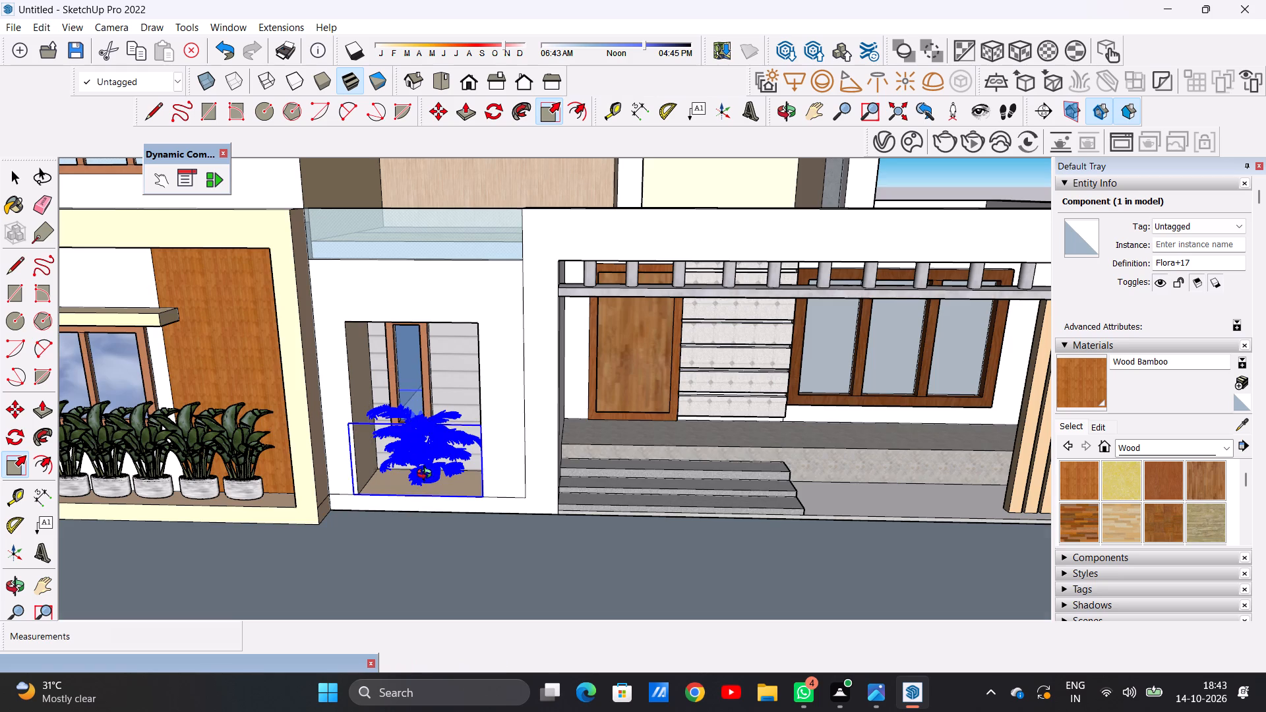
{"action": "middle_click_drag", "start_coordinate": [427, 475], "coordinate": [432, 496]}
{"action": "scroll", "coordinate": [398, 406], "scroll_direction": "up", "scroll_amount": 15}
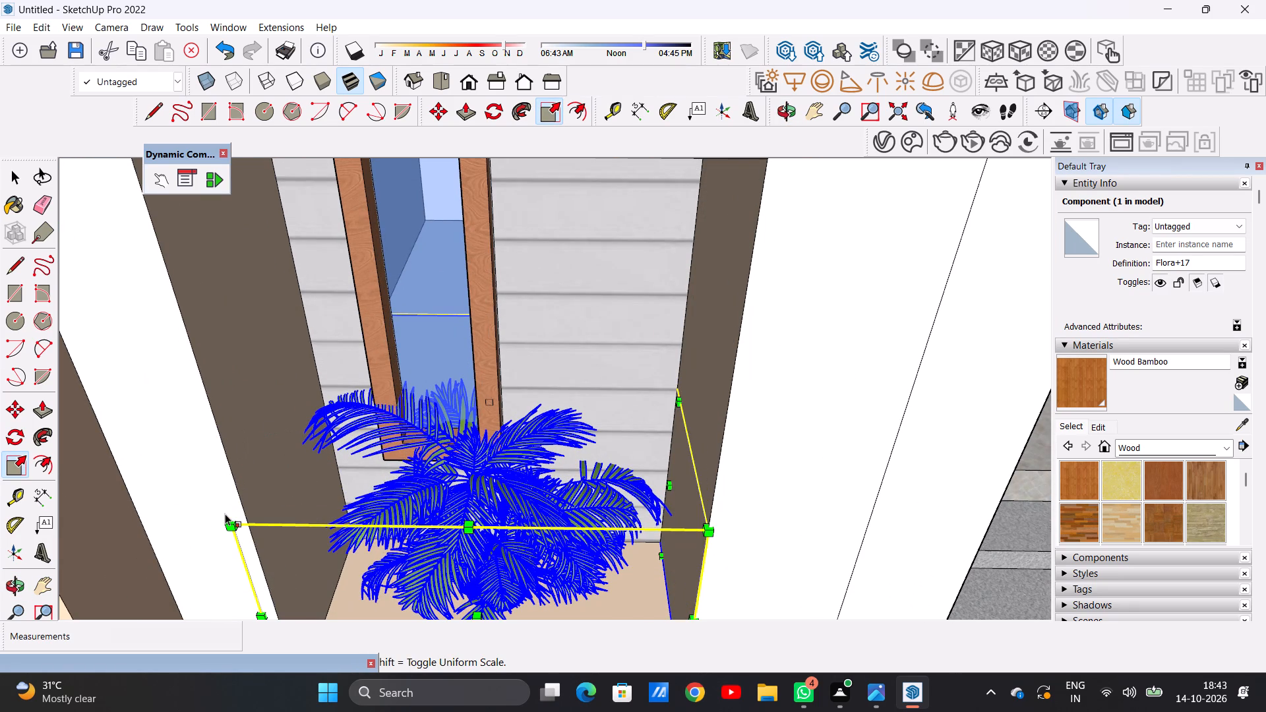
{"action": "left_click", "coordinate": [468, 525]}
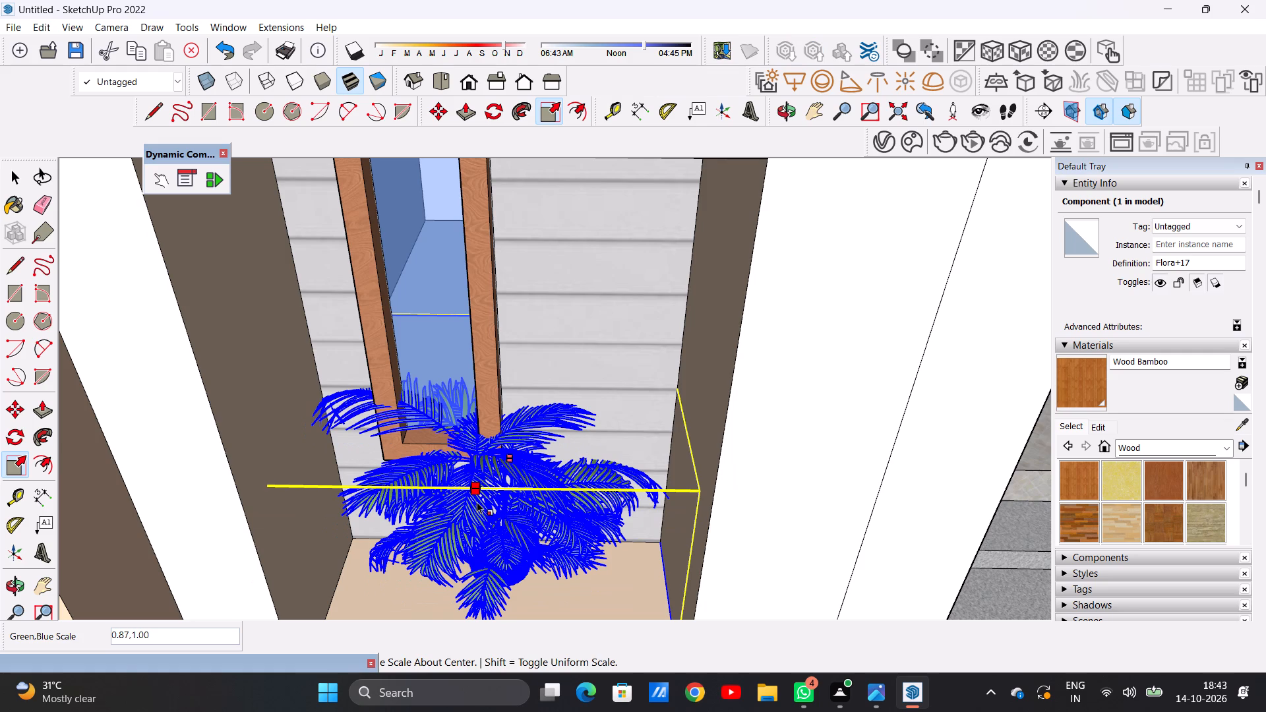
{"action": "left_click", "coordinate": [477, 502]}
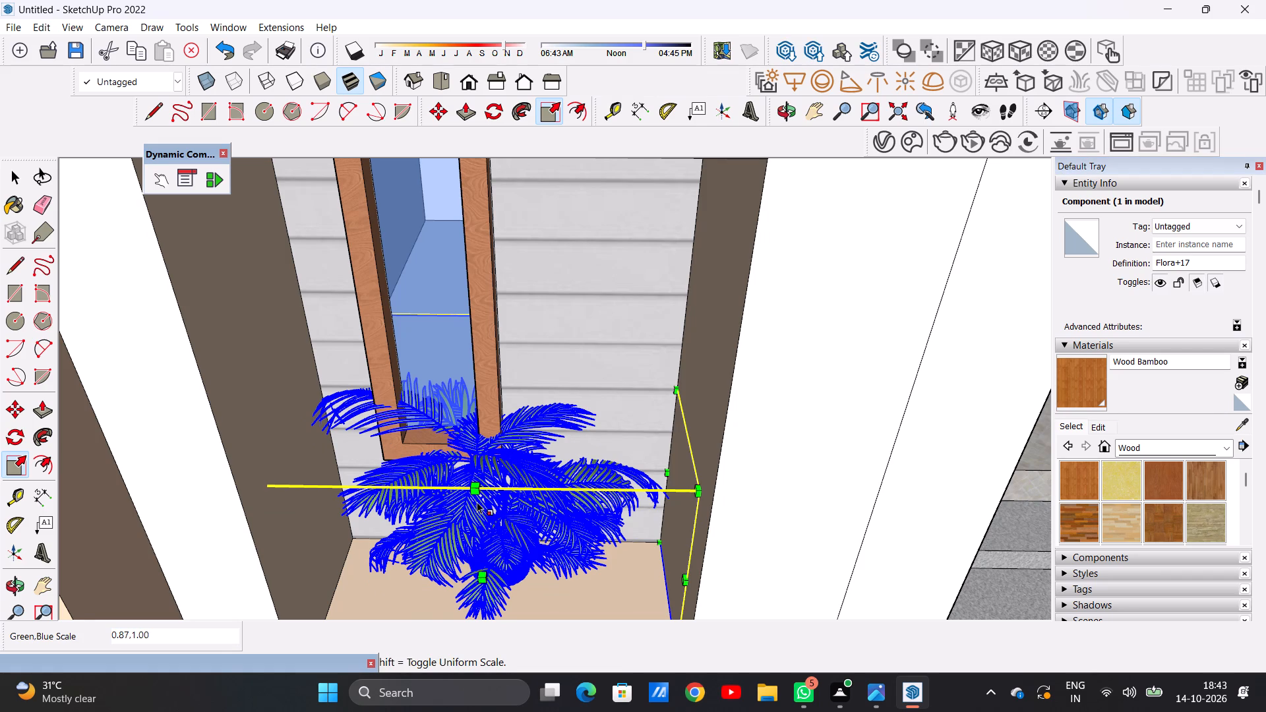
{"action": "key", "text": "space"}
Deselect the palm and check how it fits the narrow-window recess, from the whole house and up close.
{"action": "scroll", "coordinate": [437, 477], "scroll_direction": "down", "scroll_amount": 20}
{"action": "scroll", "coordinate": [437, 477], "scroll_direction": "down", "scroll_amount": 8}
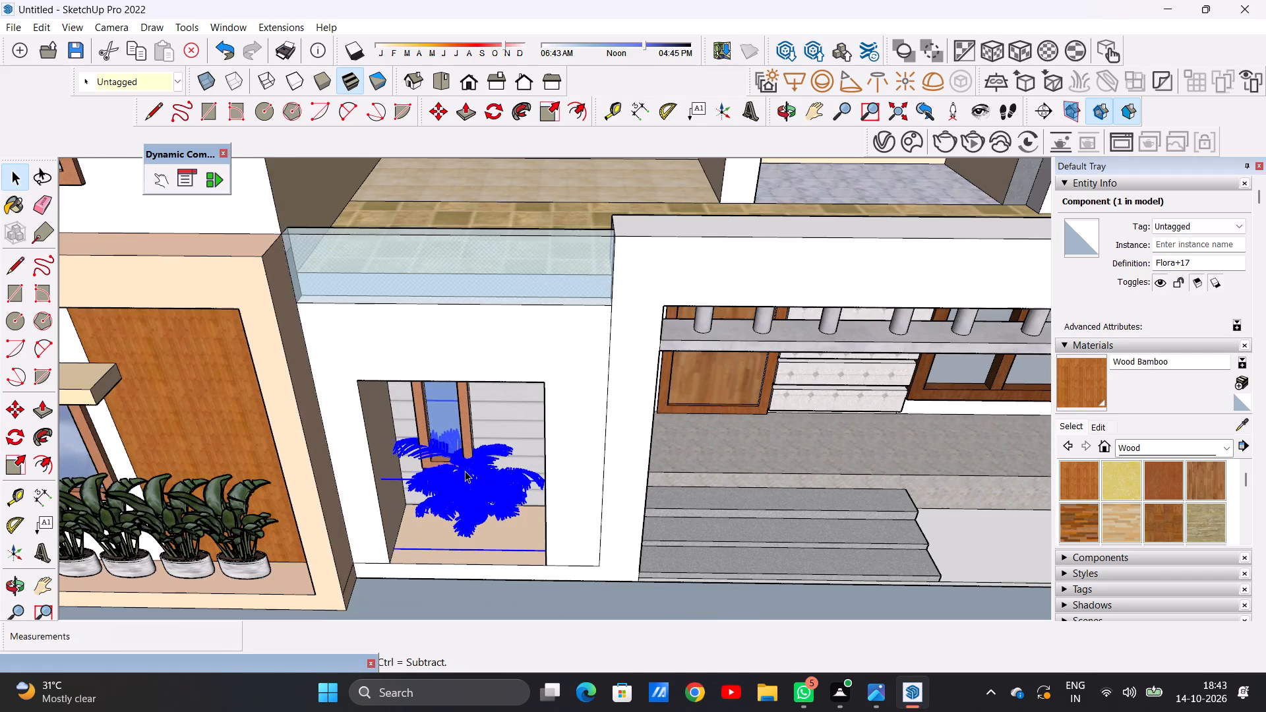
{"action": "scroll", "coordinate": [465, 471], "scroll_direction": "down", "scroll_amount": 4}
{"action": "scroll", "coordinate": [465, 471], "scroll_direction": "up", "scroll_amount": 5}
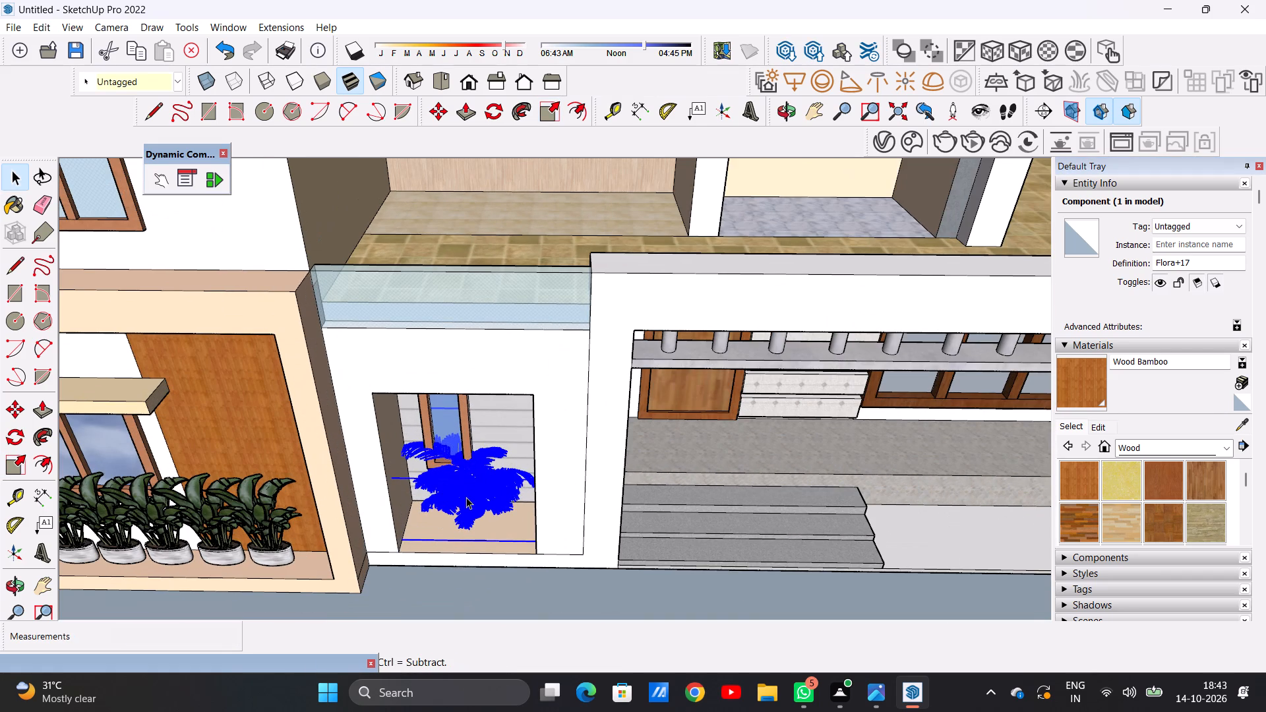
{"action": "left_click", "coordinate": [466, 497]}
{"action": "scroll", "coordinate": [438, 465], "scroll_direction": "down", "scroll_amount": 2}
{"action": "scroll", "coordinate": [438, 464], "scroll_direction": "down", "scroll_amount": 19}
{"action": "scroll", "coordinate": [458, 473], "scroll_direction": "up", "scroll_amount": 4}
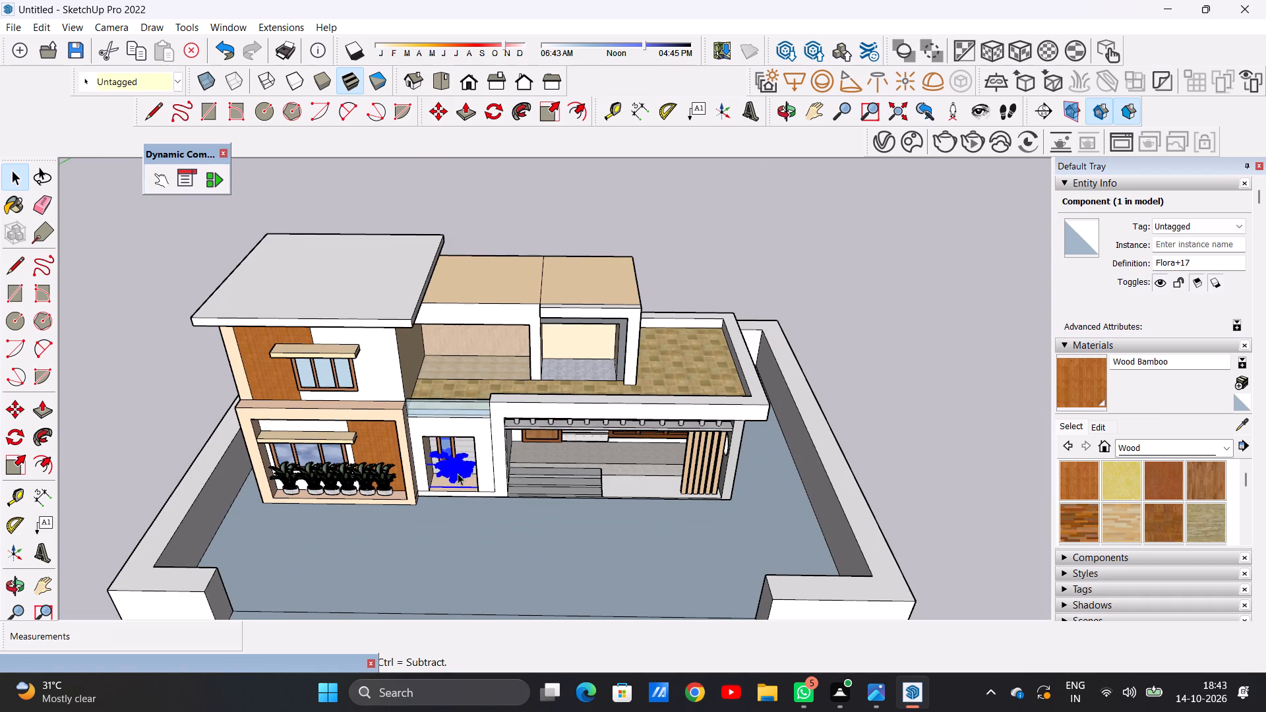
{"action": "scroll", "coordinate": [458, 473], "scroll_direction": "up", "scroll_amount": 6}
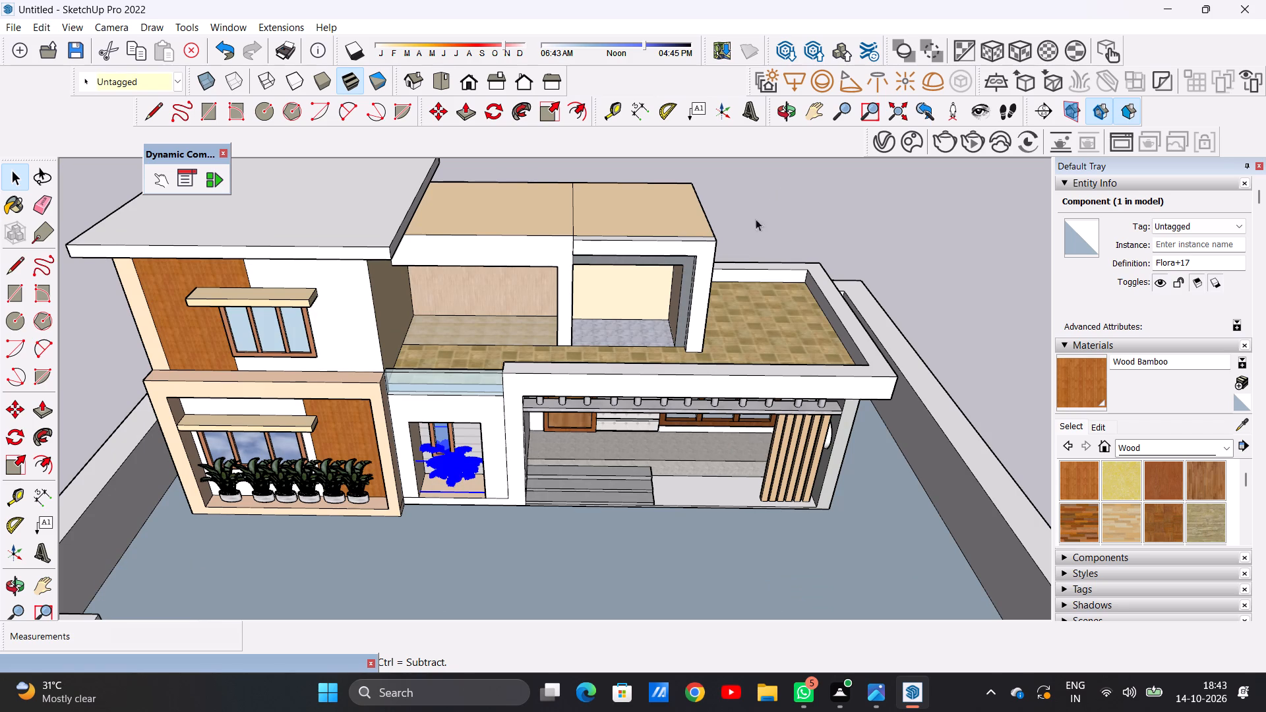
{"action": "left_click", "coordinate": [786, 186]}
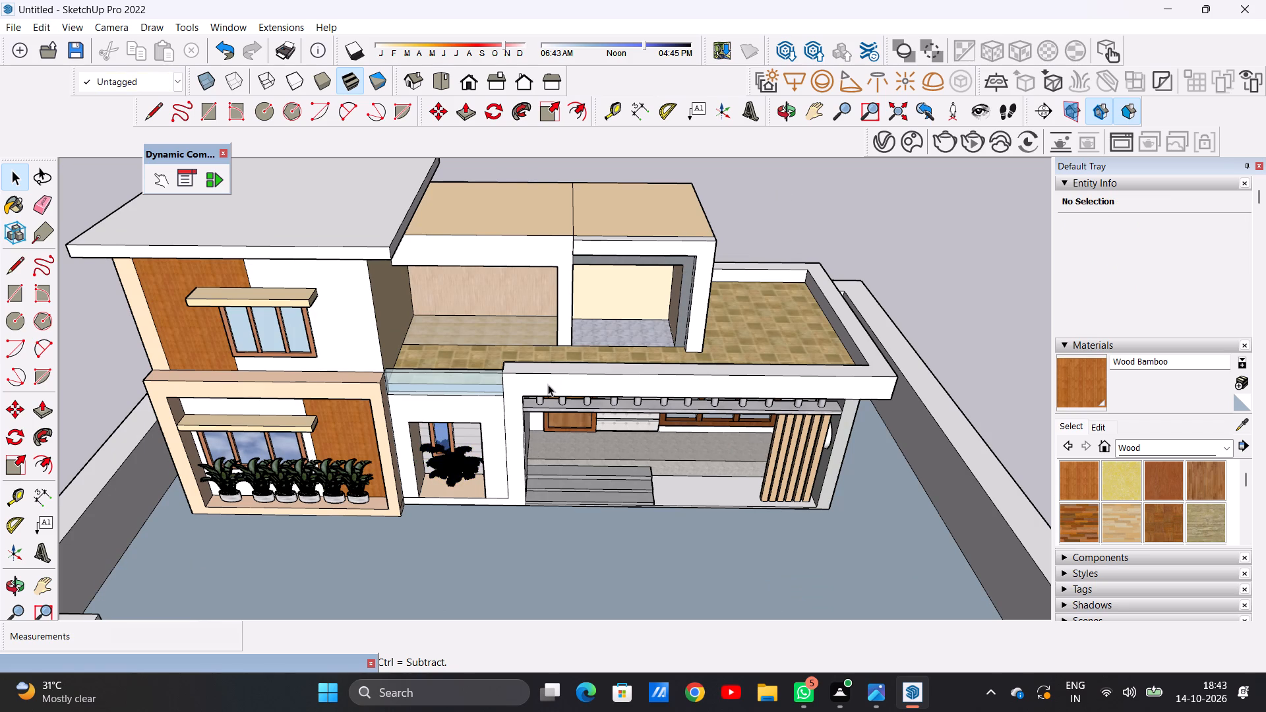
{"action": "scroll", "coordinate": [460, 480], "scroll_direction": "up", "scroll_amount": 5, "text": "ctrl"}
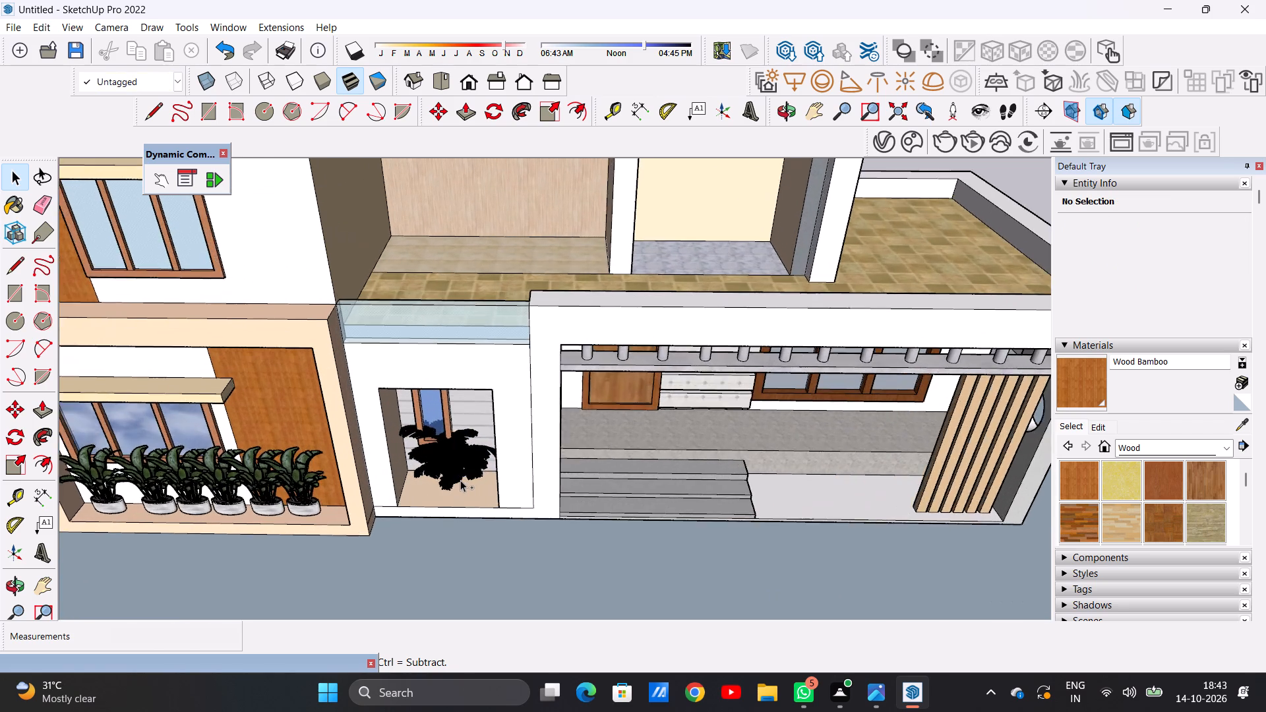
{"action": "scroll", "coordinate": [460, 480], "scroll_direction": "up", "scroll_amount": 7, "text": "ctrl"}
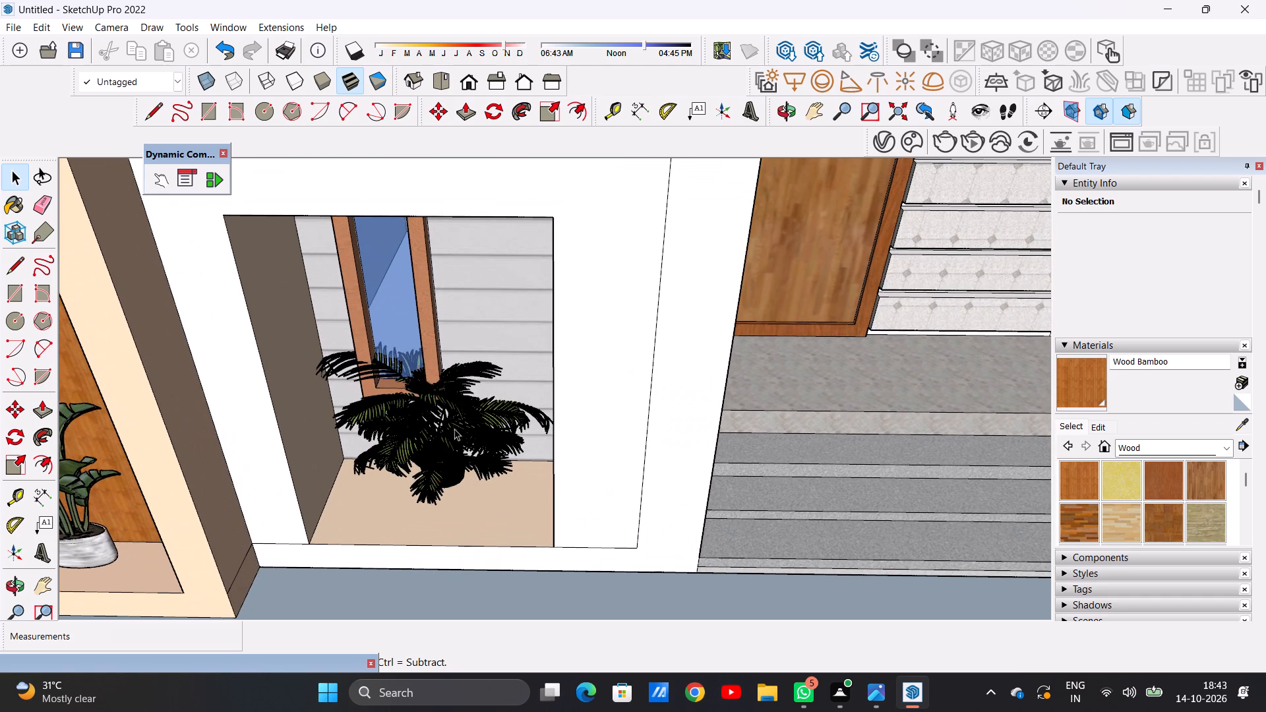
{"action": "scroll", "coordinate": [452, 415], "scroll_direction": "down", "scroll_amount": 5}
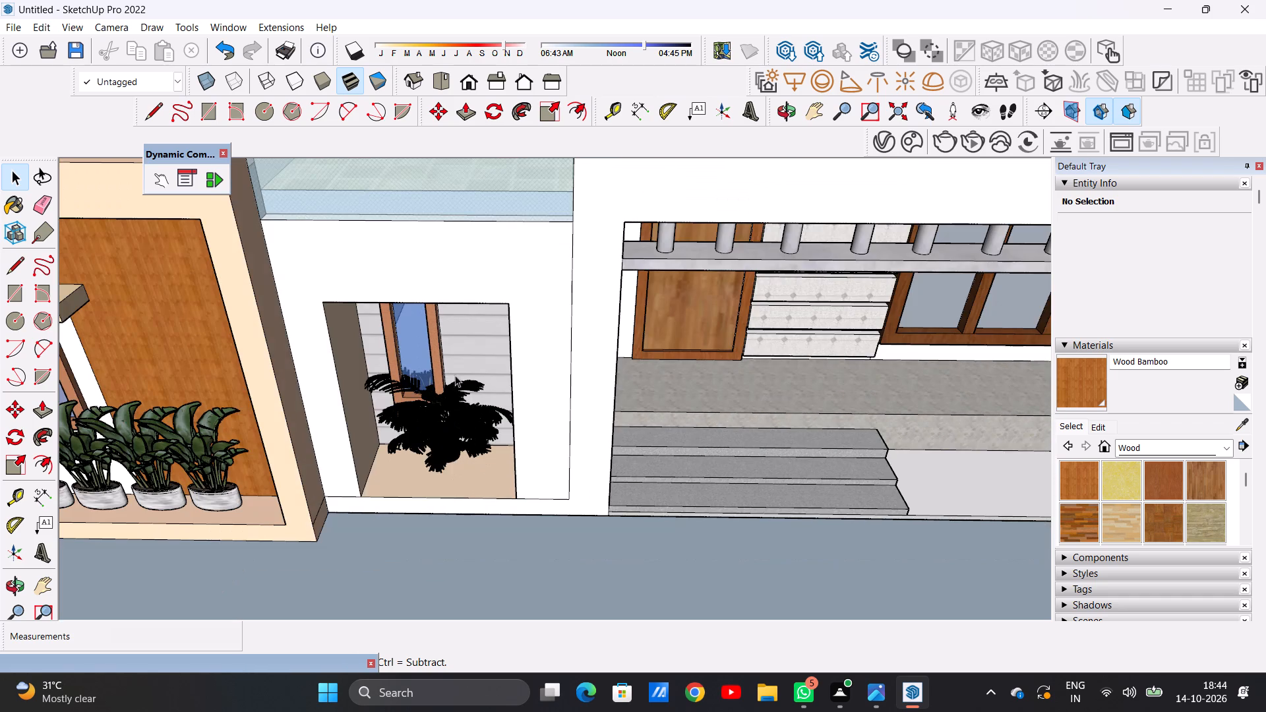
Move the potted palm by its front base corner about 10' out of the recess onto the paving before the entrance steps.
{"action": "left_click", "coordinate": [435, 455]}
{"action": "key", "text": "m"}
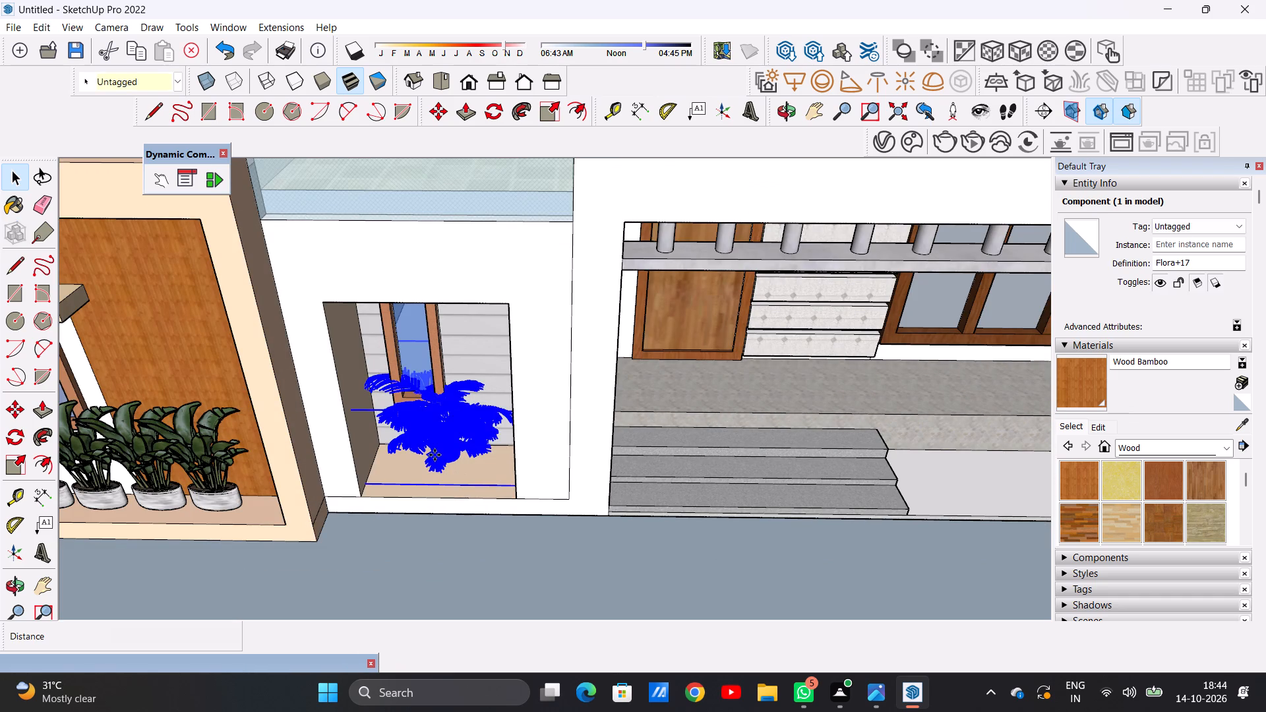
{"action": "left_click", "coordinate": [518, 502]}
{"action": "scroll", "coordinate": [469, 492], "scroll_direction": "down", "scroll_amount": 20}
{"action": "scroll", "coordinate": [469, 492], "scroll_direction": "down", "scroll_amount": 2}
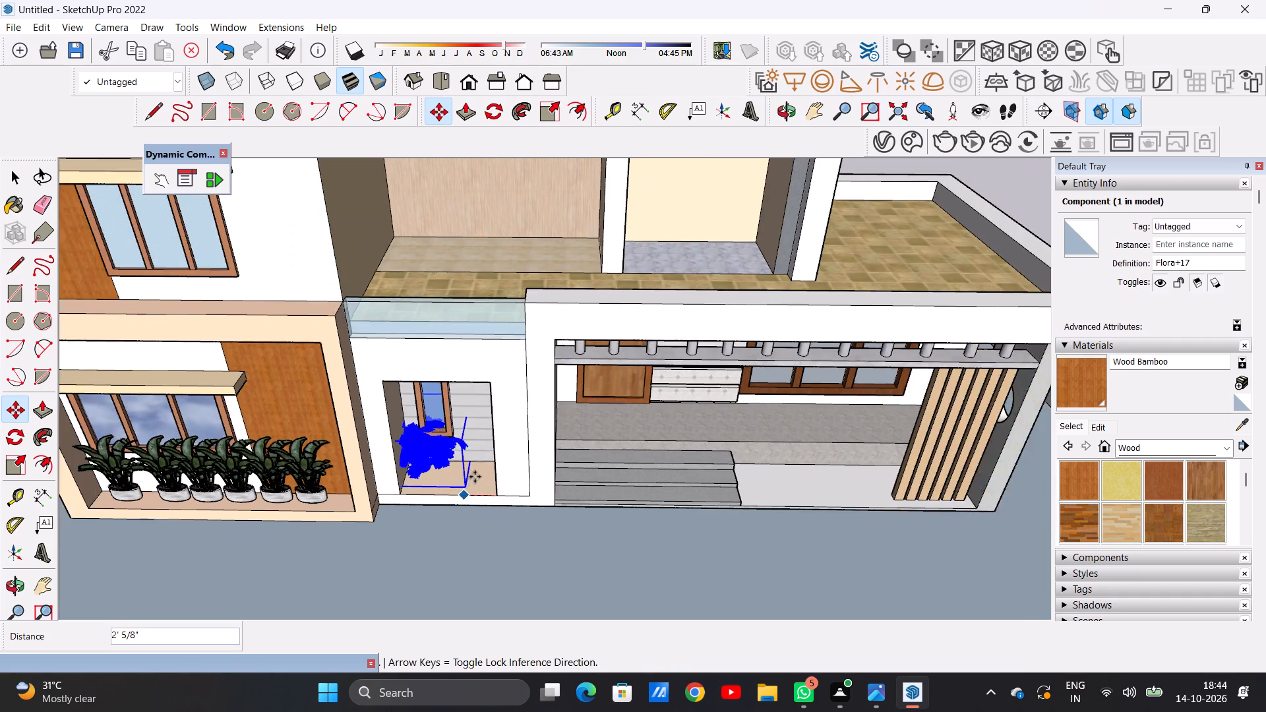
{"action": "scroll", "coordinate": [475, 477], "scroll_direction": "down", "scroll_amount": 5}
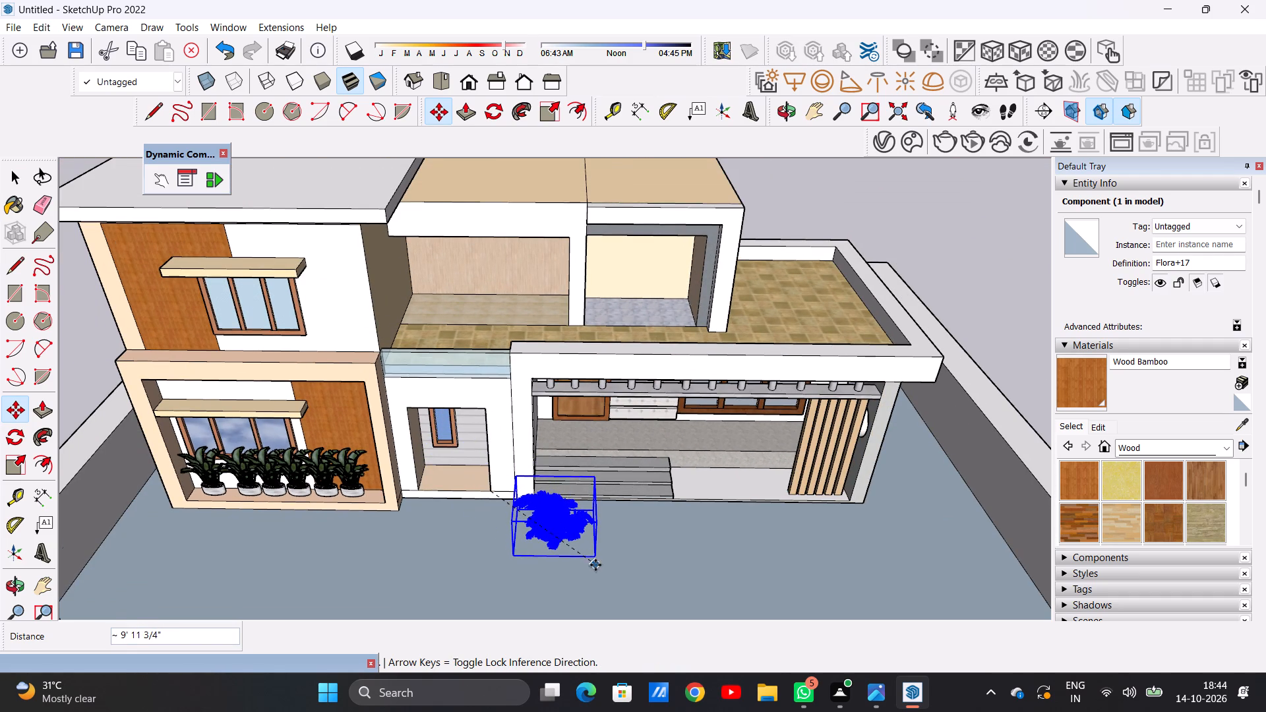
{"action": "left_click", "coordinate": [592, 565]}
{"action": "key", "text": "space"}
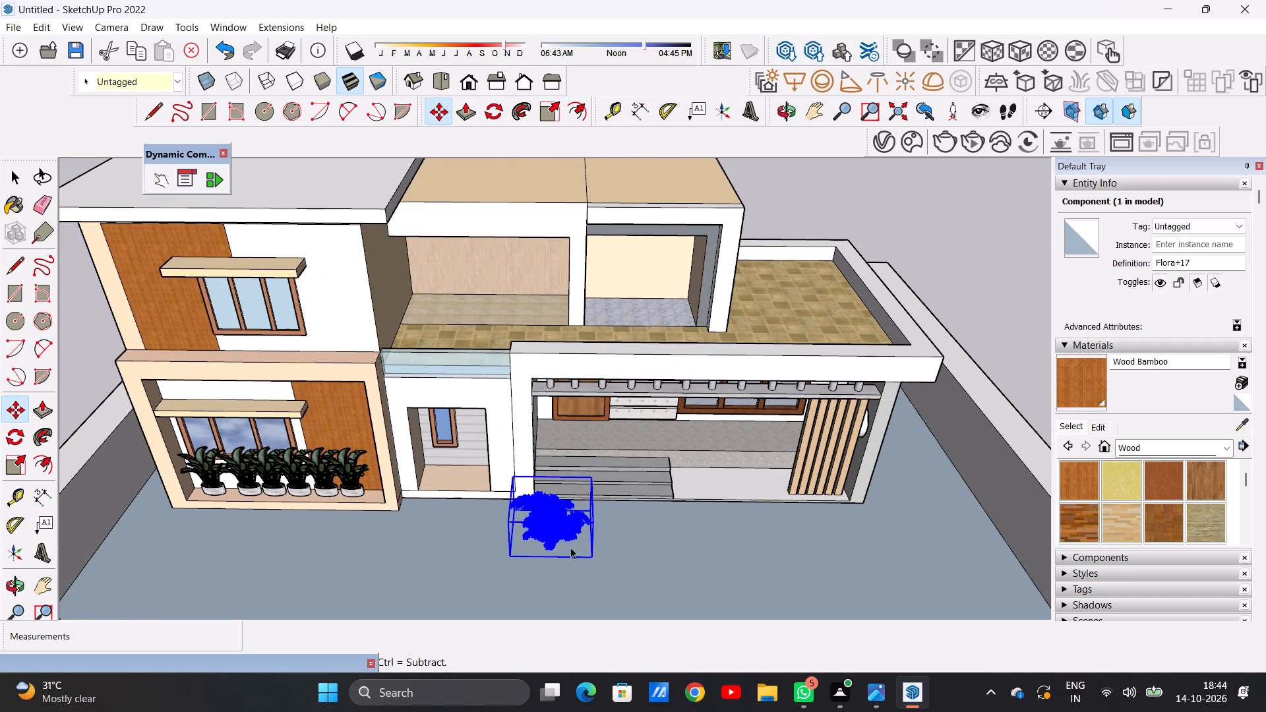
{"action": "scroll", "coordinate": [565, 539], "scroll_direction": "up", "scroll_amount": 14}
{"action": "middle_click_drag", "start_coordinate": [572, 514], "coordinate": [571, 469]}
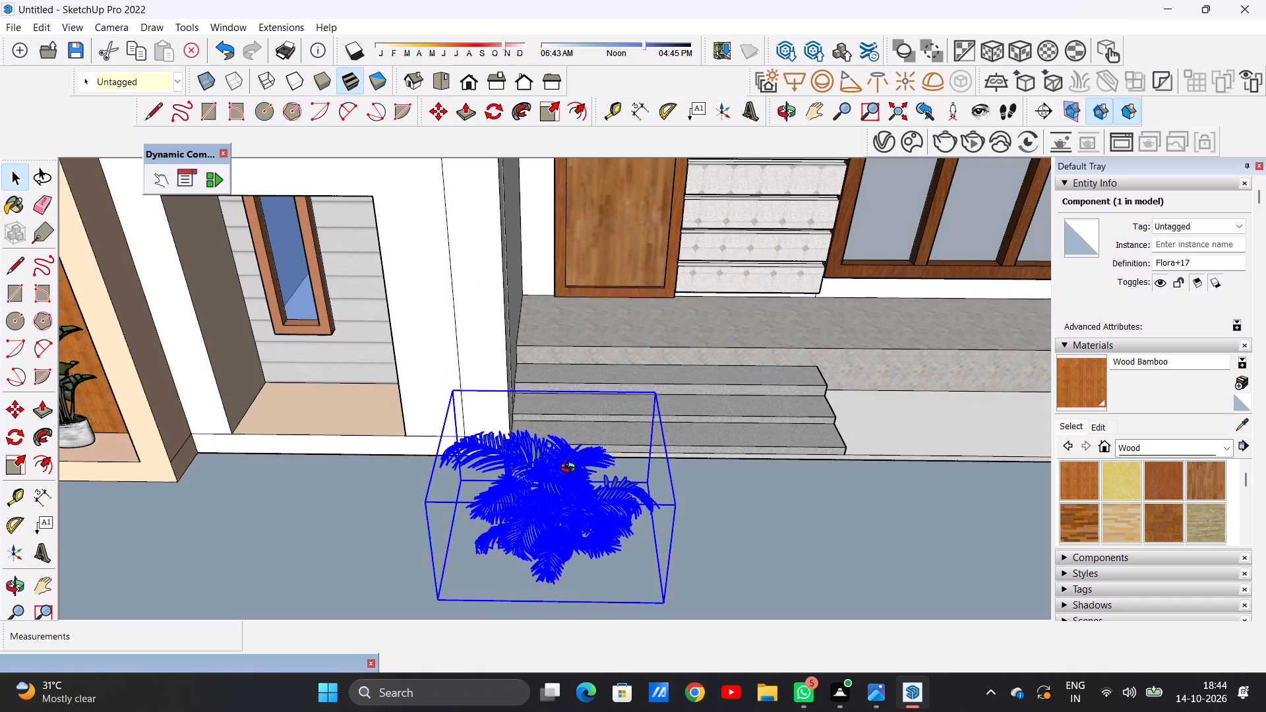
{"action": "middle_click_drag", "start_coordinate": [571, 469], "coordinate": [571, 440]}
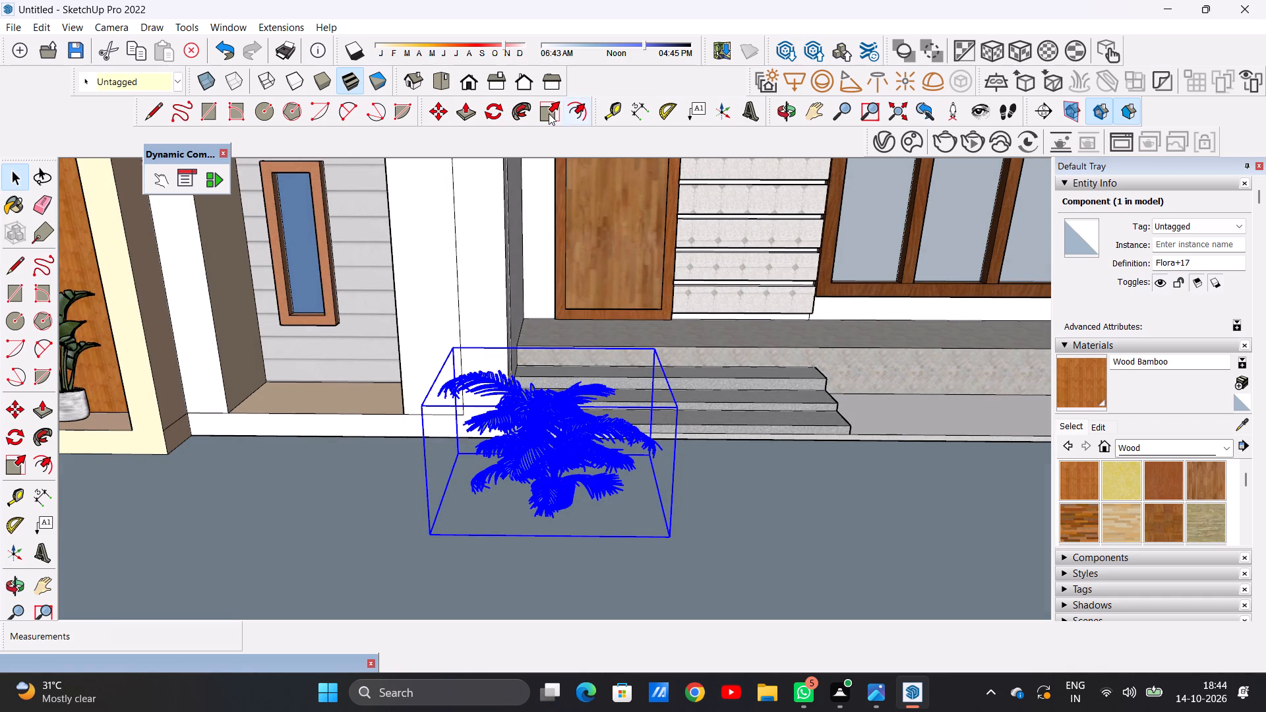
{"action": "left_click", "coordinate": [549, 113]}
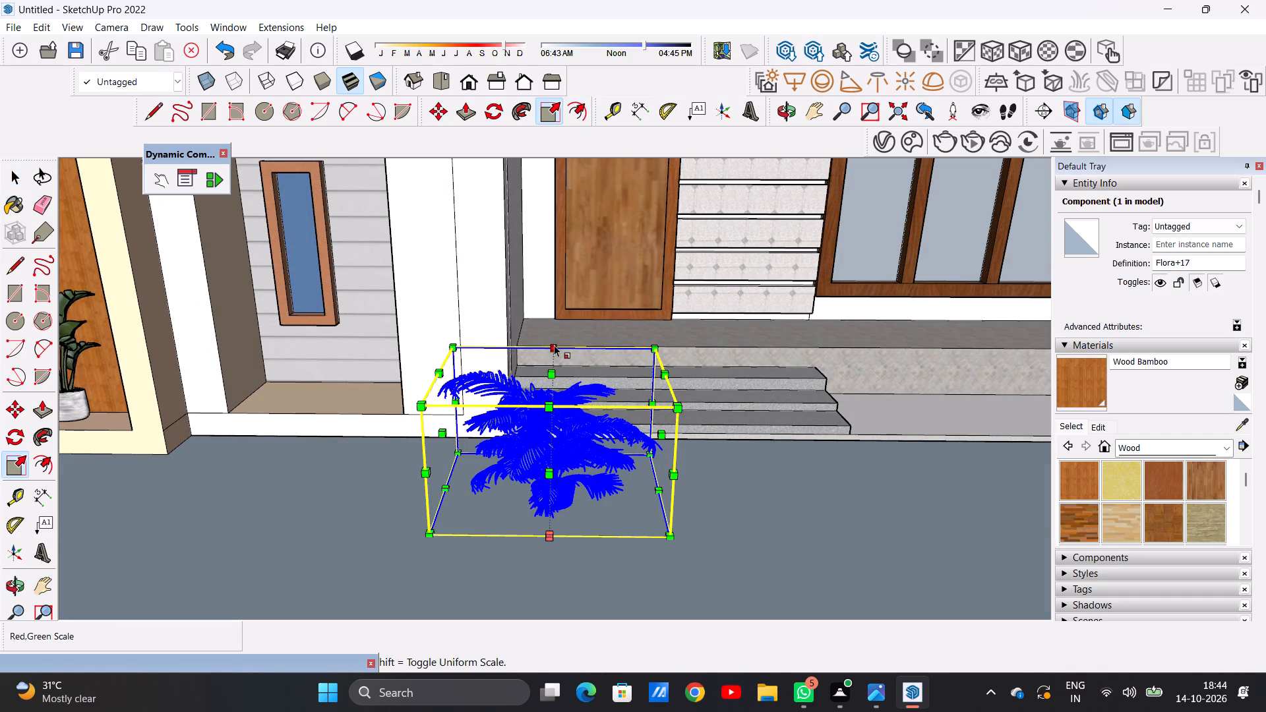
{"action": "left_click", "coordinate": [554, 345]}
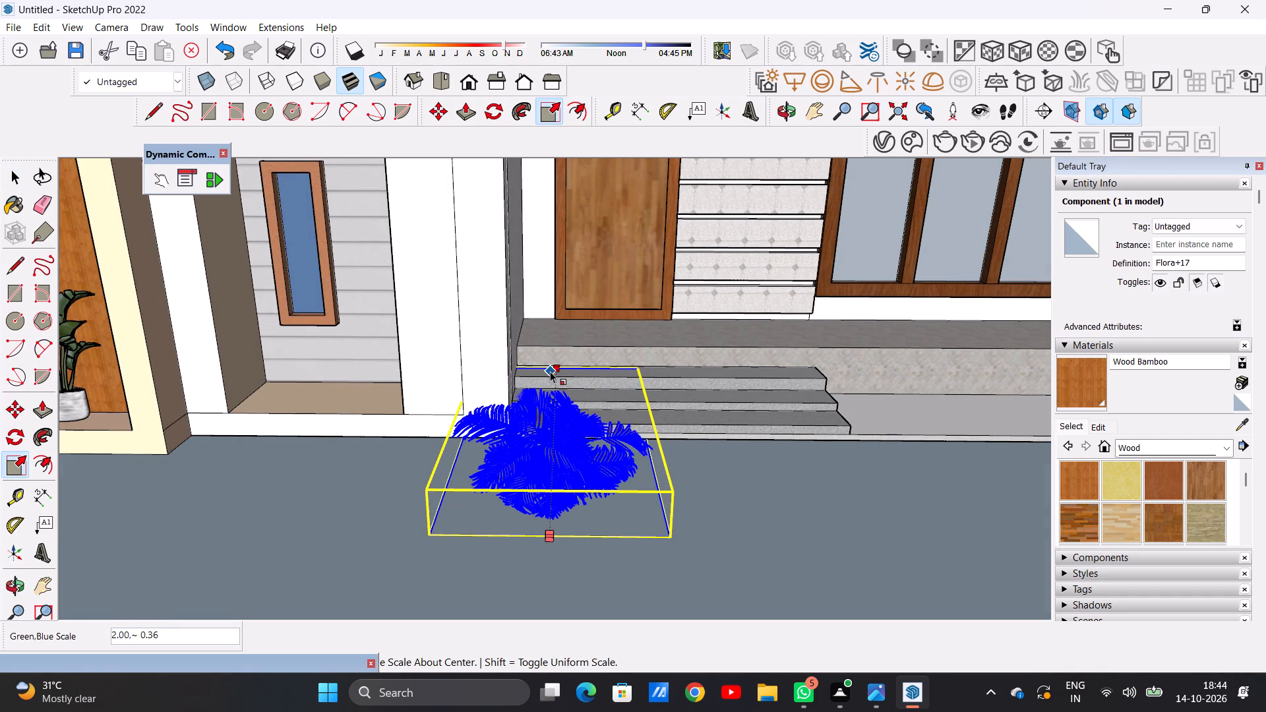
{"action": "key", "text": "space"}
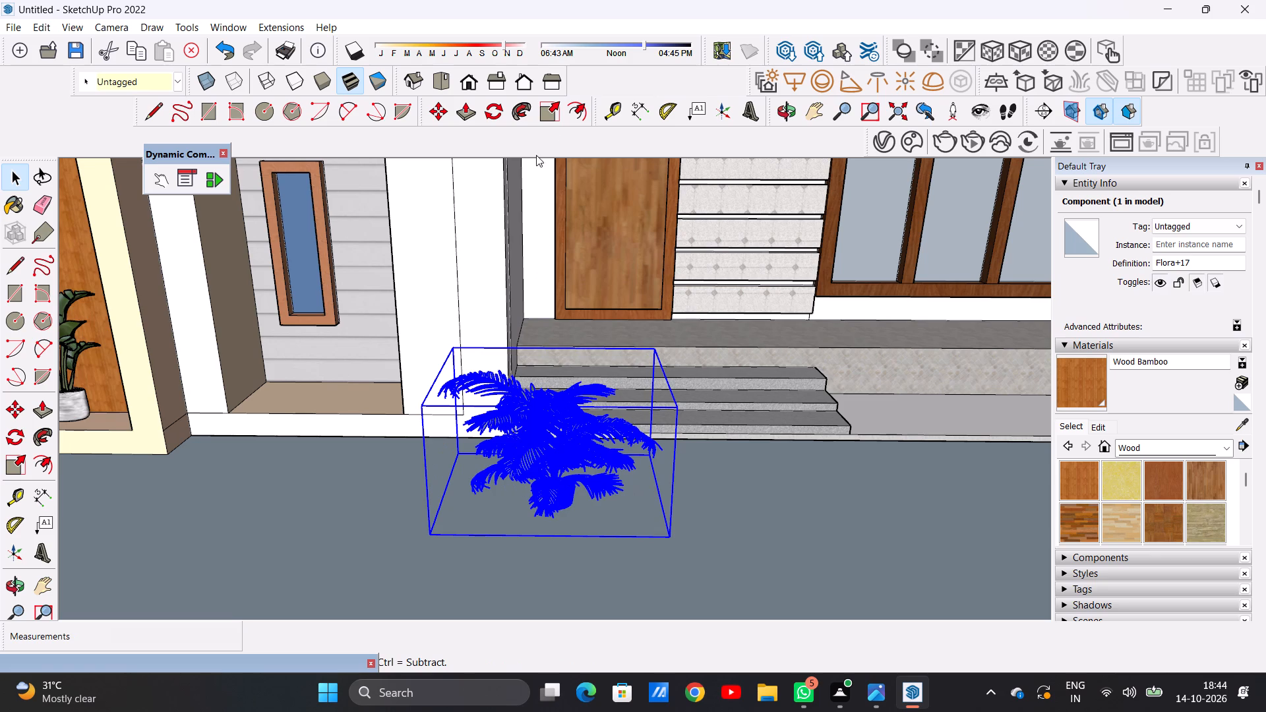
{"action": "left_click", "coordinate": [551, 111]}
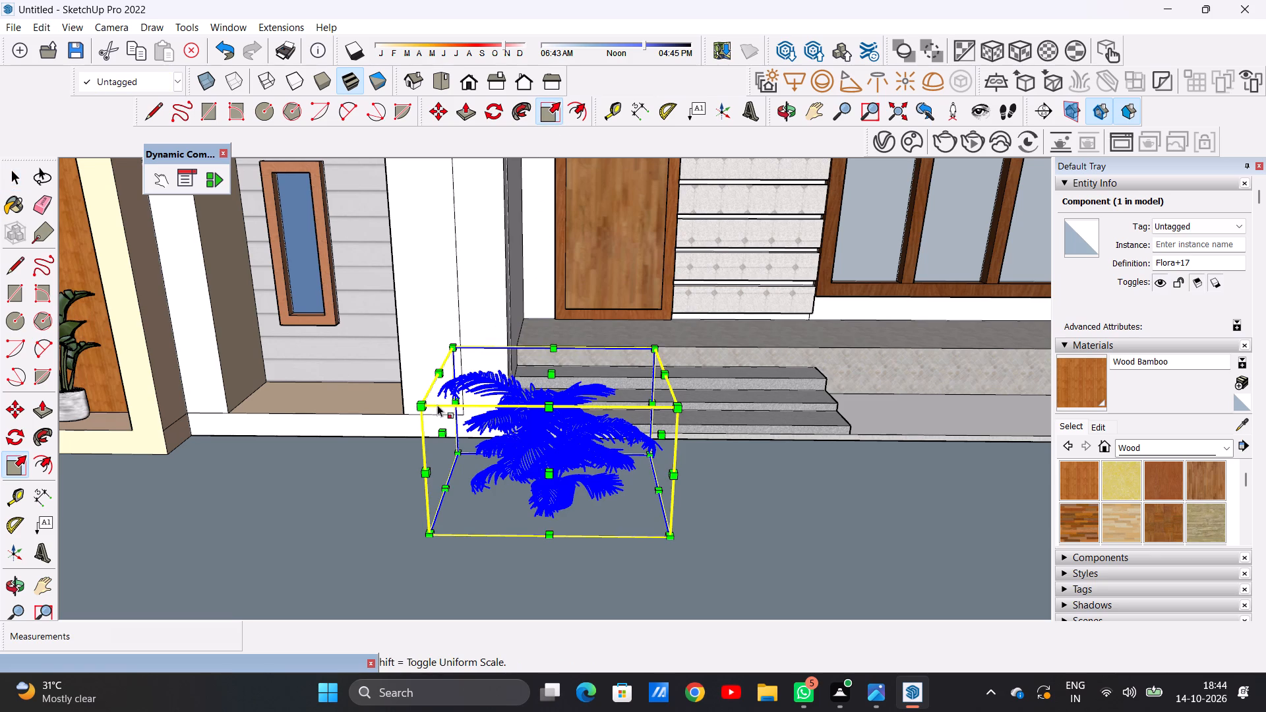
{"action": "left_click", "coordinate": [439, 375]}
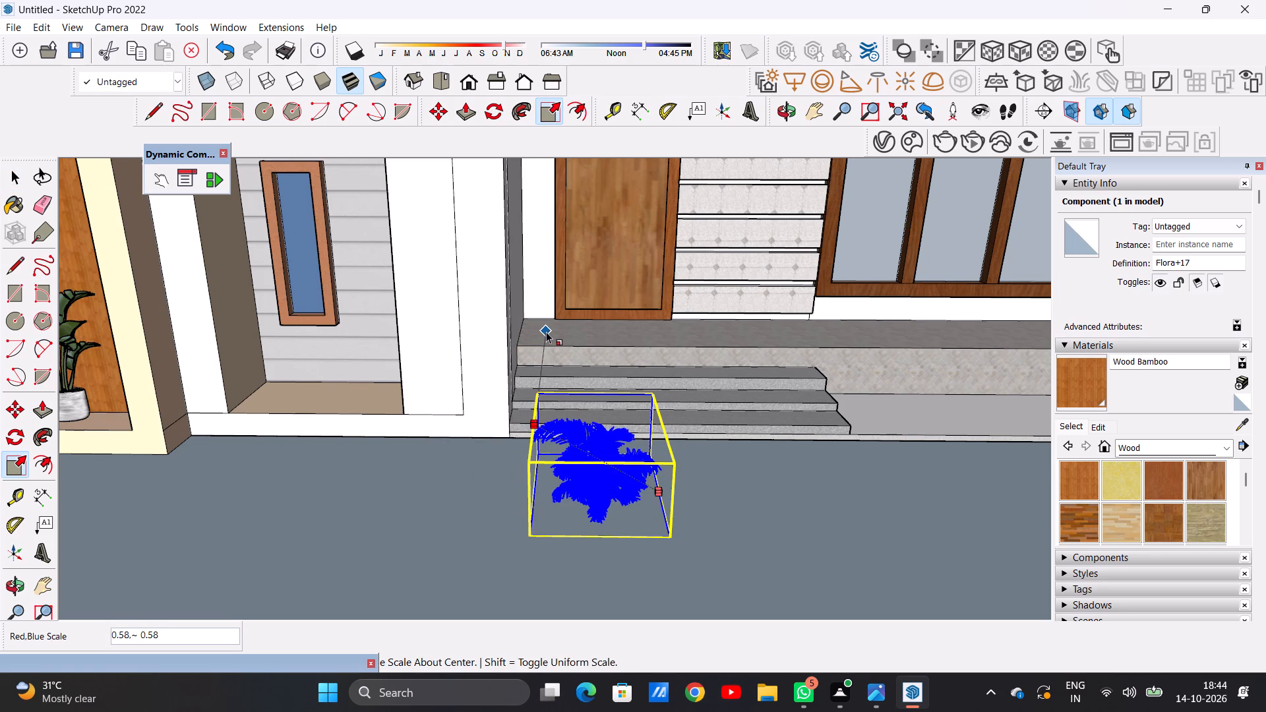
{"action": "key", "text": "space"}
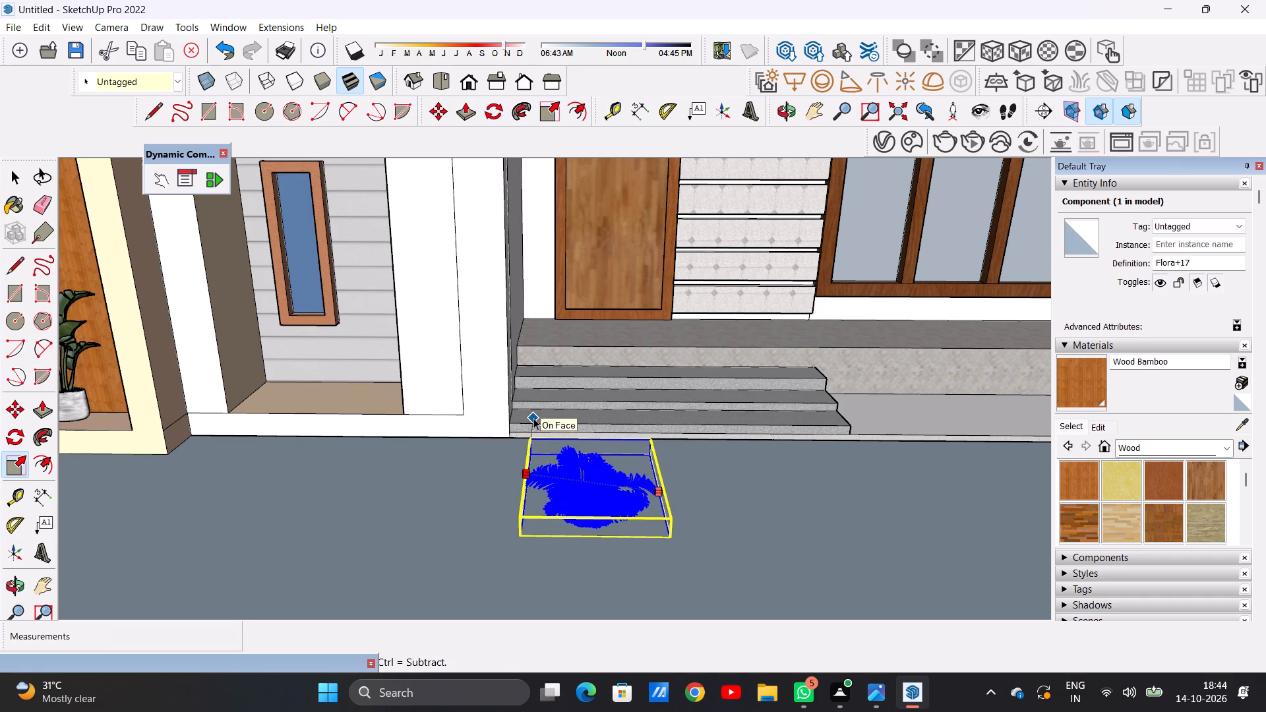
Scale the potted palm to 0.57 along red and 1.50 along blue, from its top edge nearest the narrow-window recess.
{"action": "left_click", "coordinate": [541, 112]}
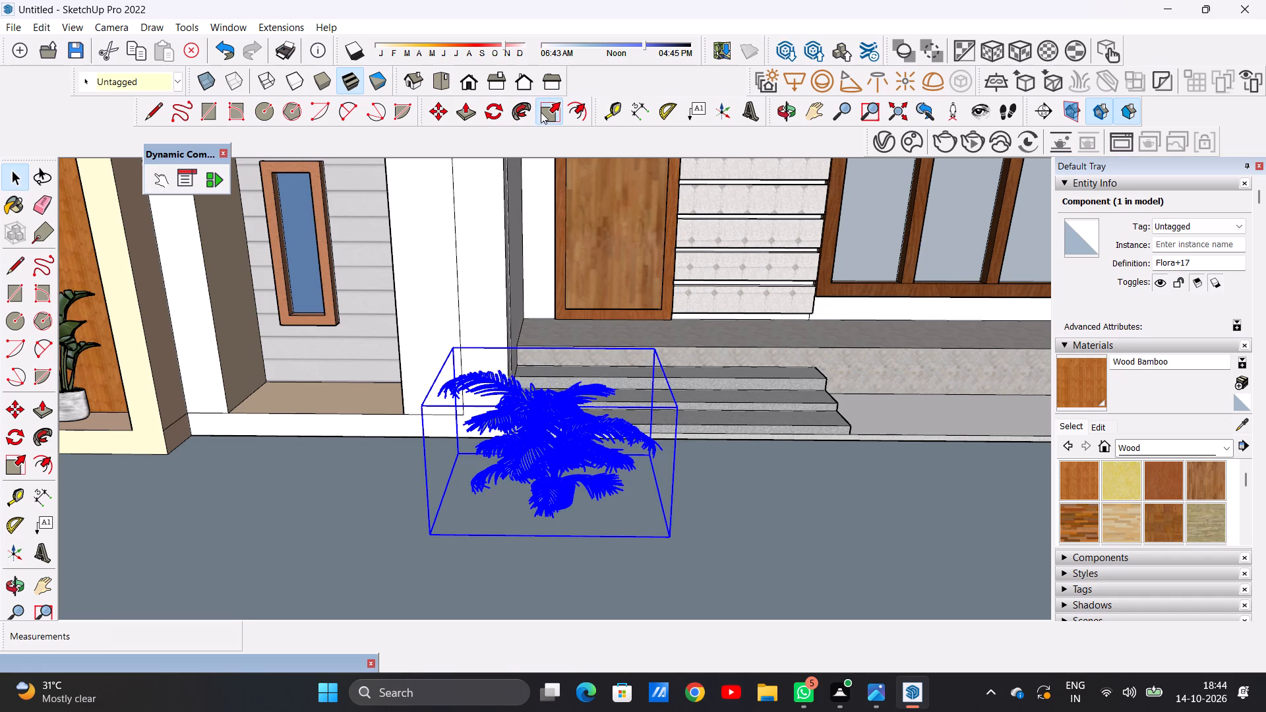
{"action": "left_click", "coordinate": [433, 368]}
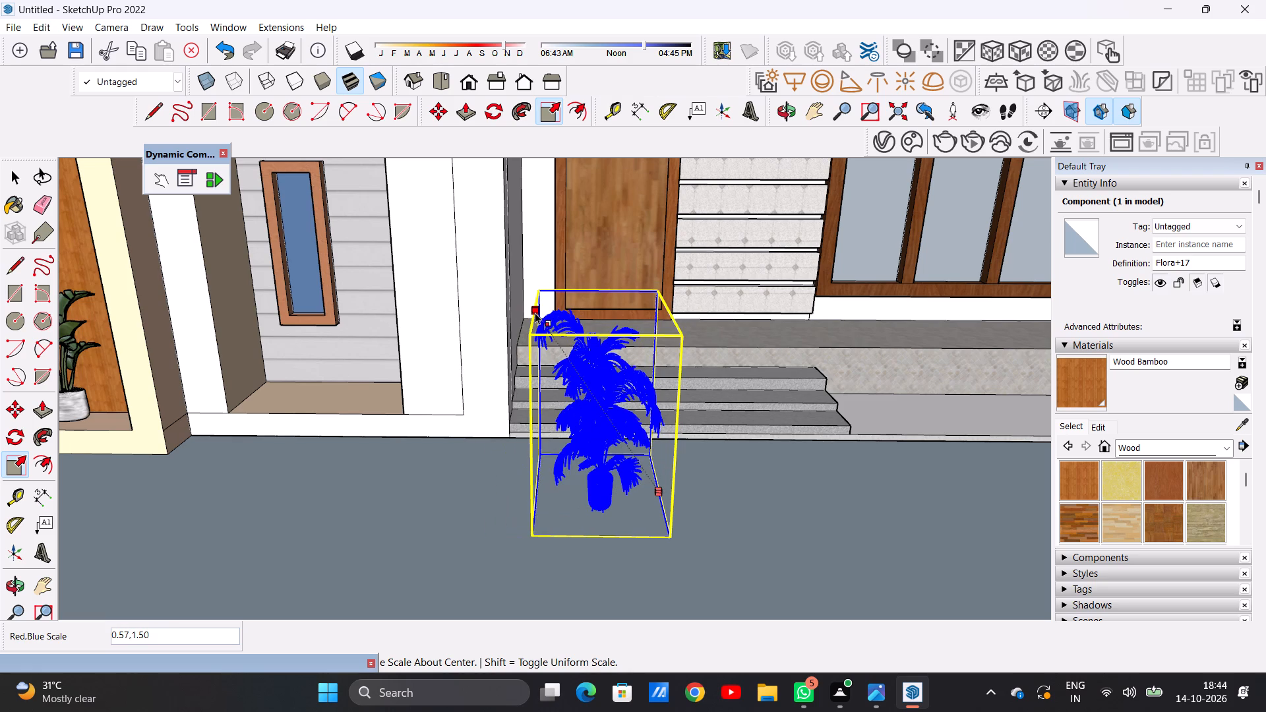
{"action": "left_click", "coordinate": [535, 312]}
{"action": "key", "text": "space"}
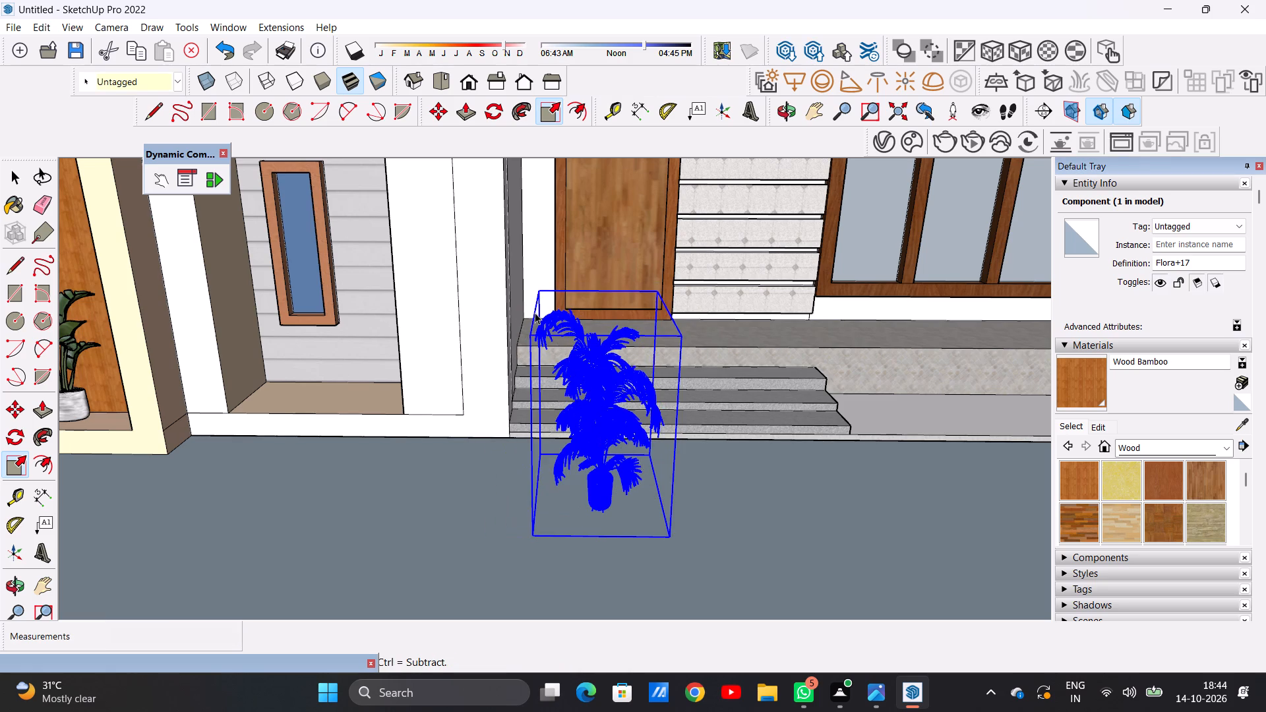
Scale the palm's height to about 0.47 along blue from its top face, then deselect it.
{"action": "left_click", "coordinate": [544, 111]}
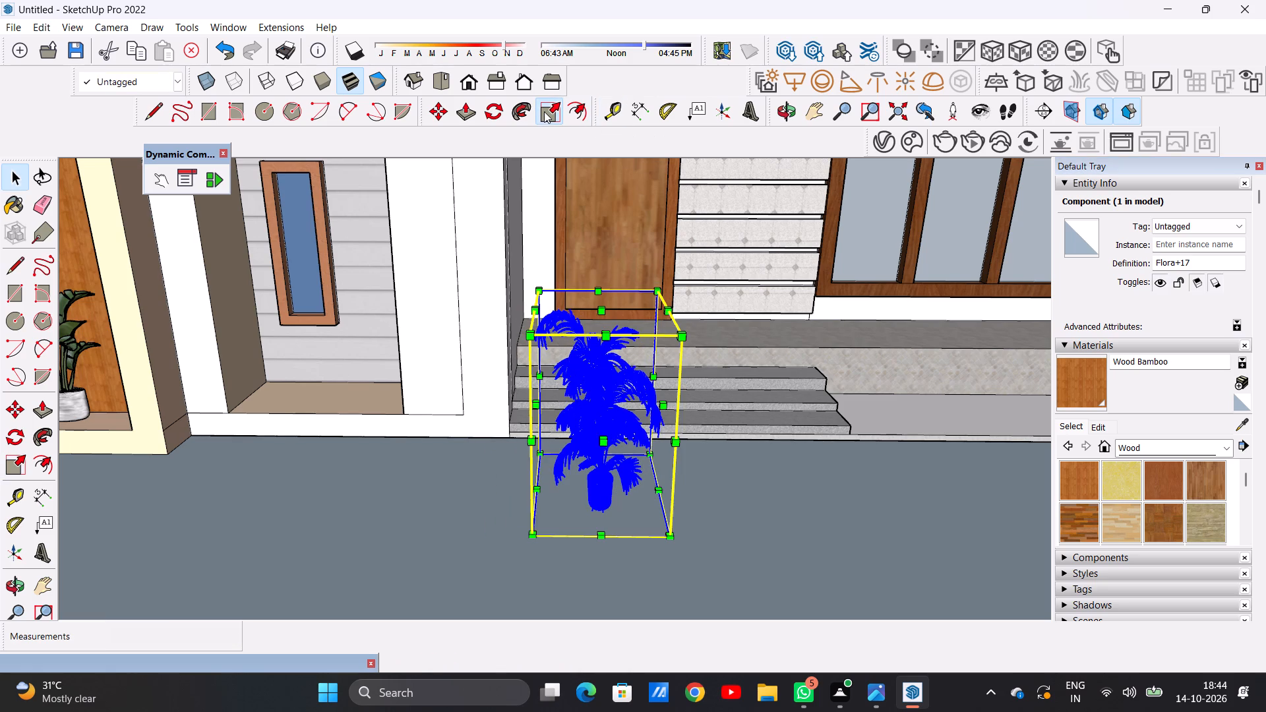
{"action": "left_click", "coordinate": [601, 309]}
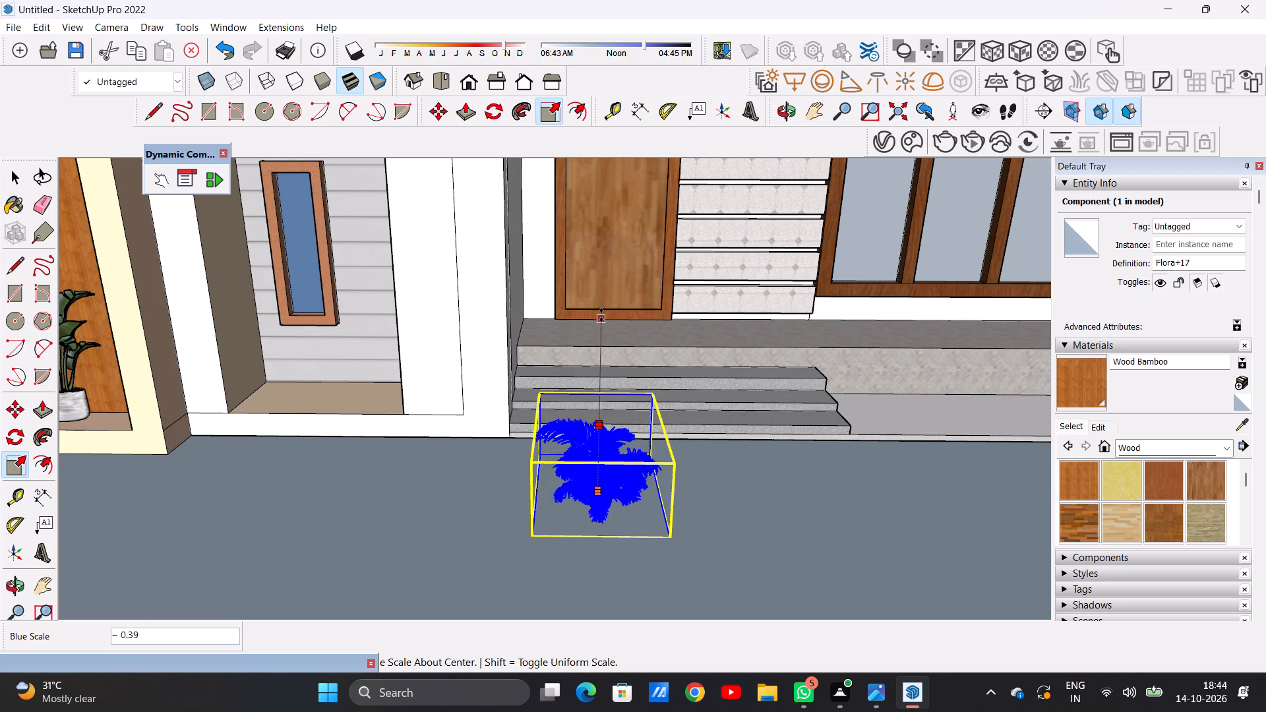
{"action": "left_click", "coordinate": [602, 310]}
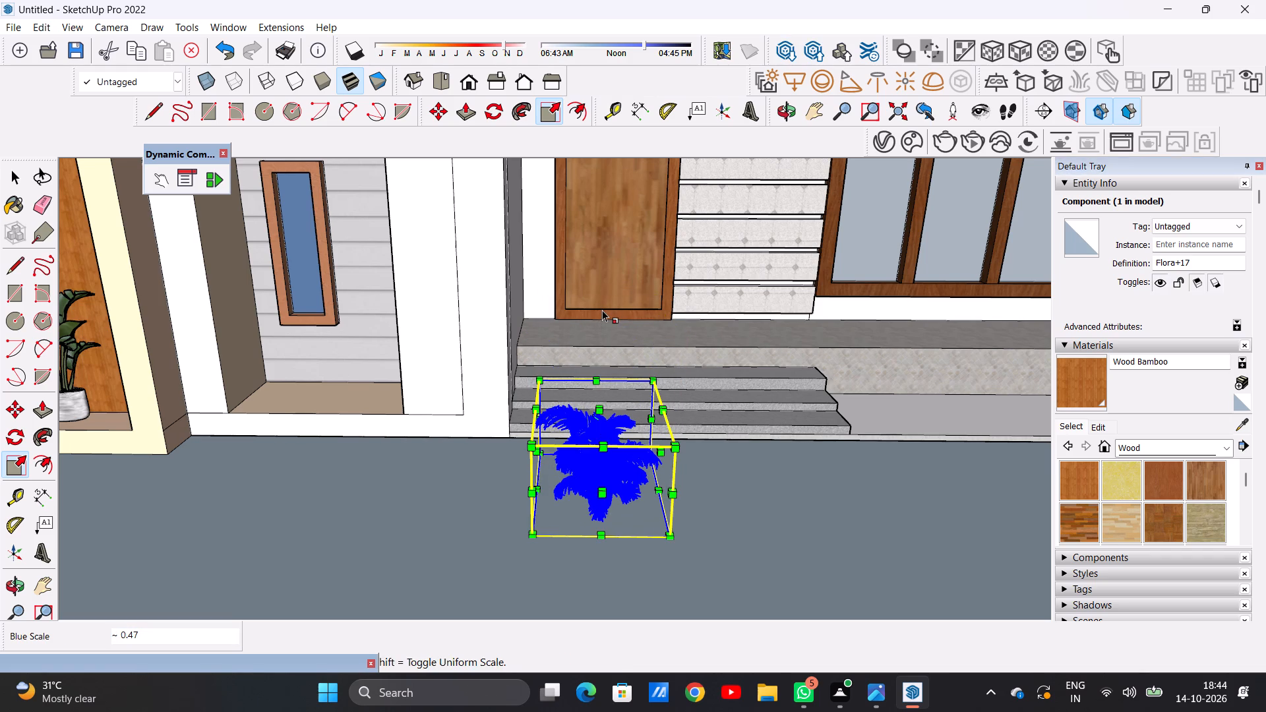
{"action": "key", "text": "space"}
{"action": "left_click", "coordinate": [431, 490]}
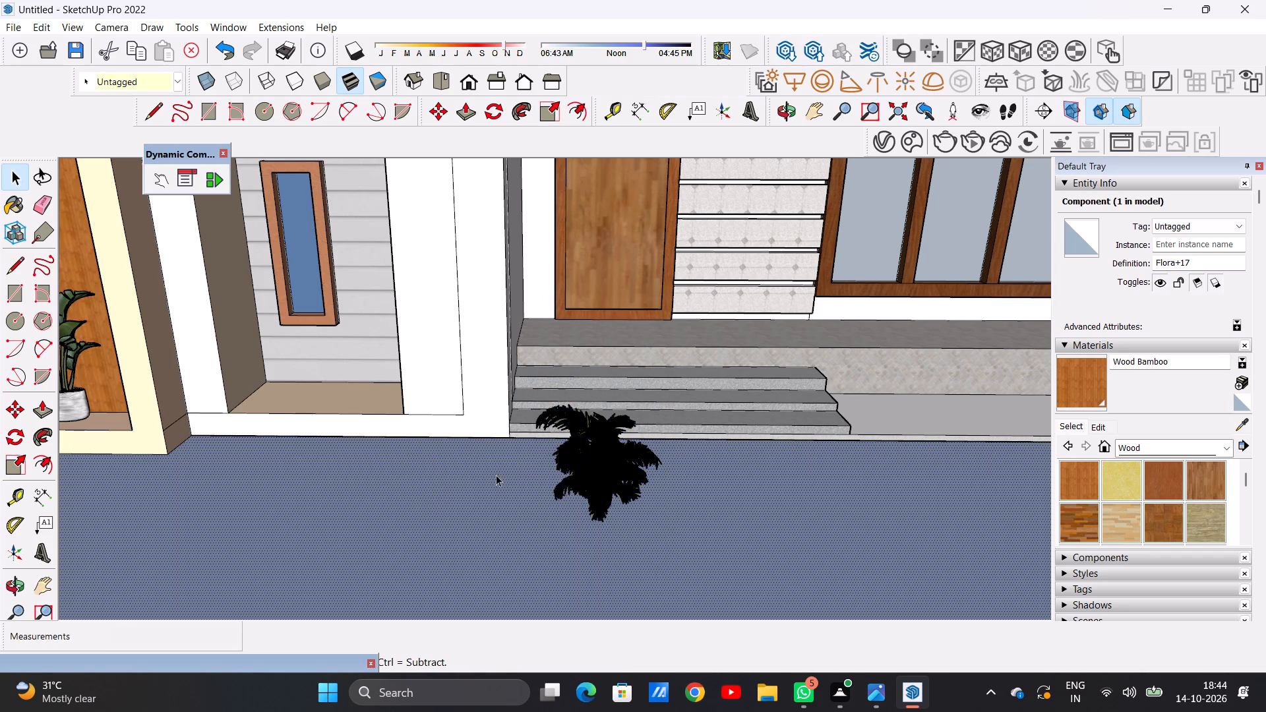
Move the potted palm by its front base corner about 9' 4 9/16" into the narrow-window recess, onto the floor's front corner nearest the steps.
{"action": "scroll", "coordinate": [568, 434], "scroll_direction": "down", "scroll_amount": 7}
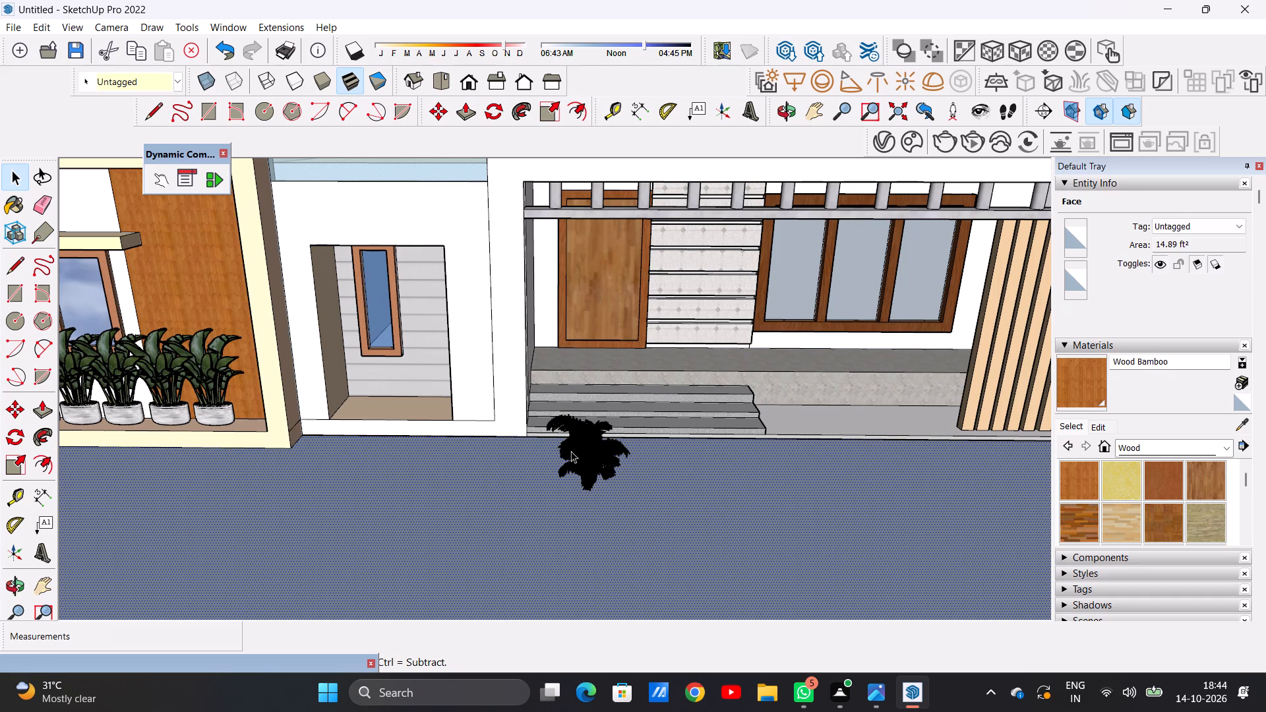
{"action": "scroll", "coordinate": [571, 451], "scroll_direction": "down", "scroll_amount": 20}
{"action": "scroll", "coordinate": [571, 451], "scroll_direction": "down", "scroll_amount": 7}
{"action": "left_click", "coordinate": [150, 355]}
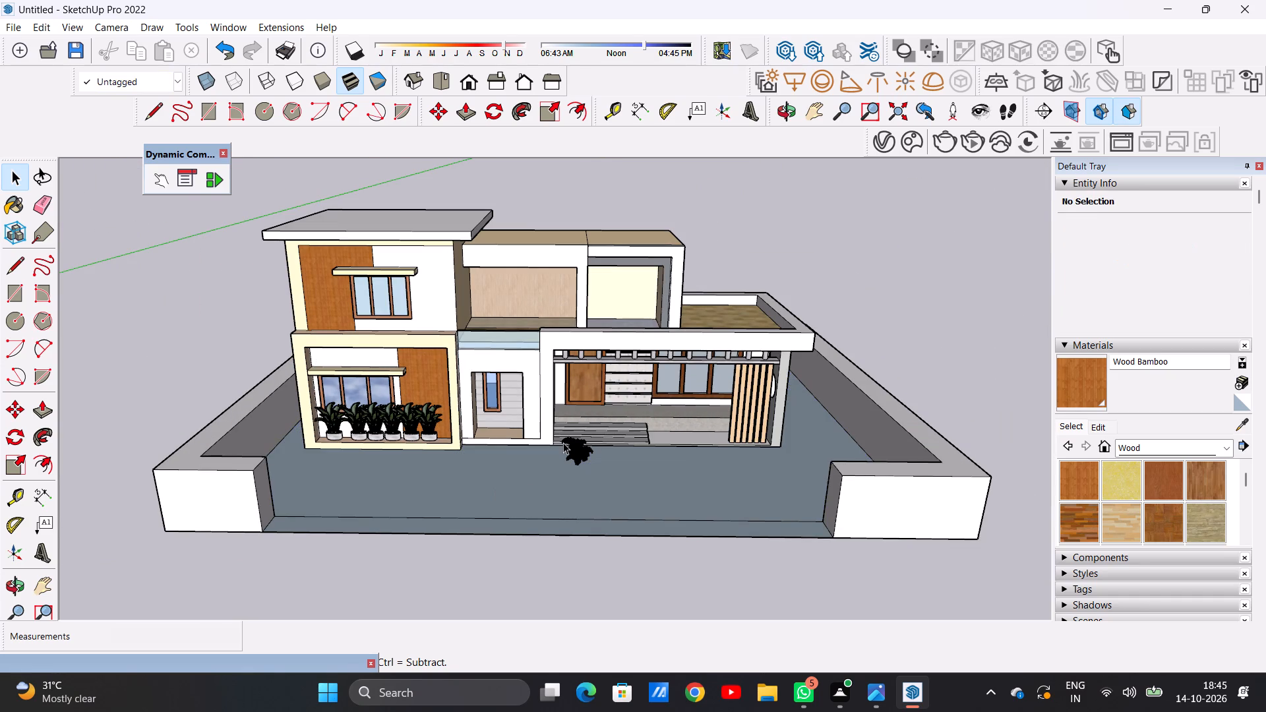
{"action": "scroll", "coordinate": [567, 442], "scroll_direction": "up", "scroll_amount": 15}
{"action": "scroll", "coordinate": [575, 459], "scroll_direction": "down", "scroll_amount": 1}
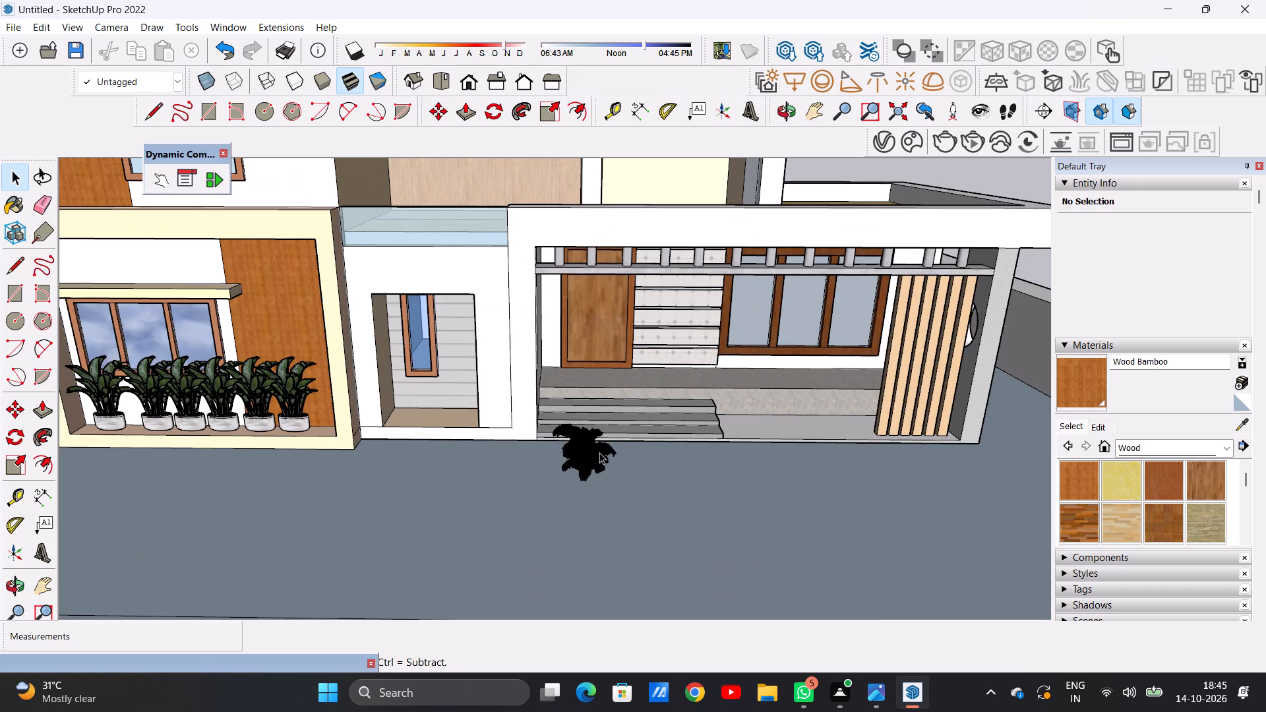
{"action": "left_click", "coordinate": [584, 462]}
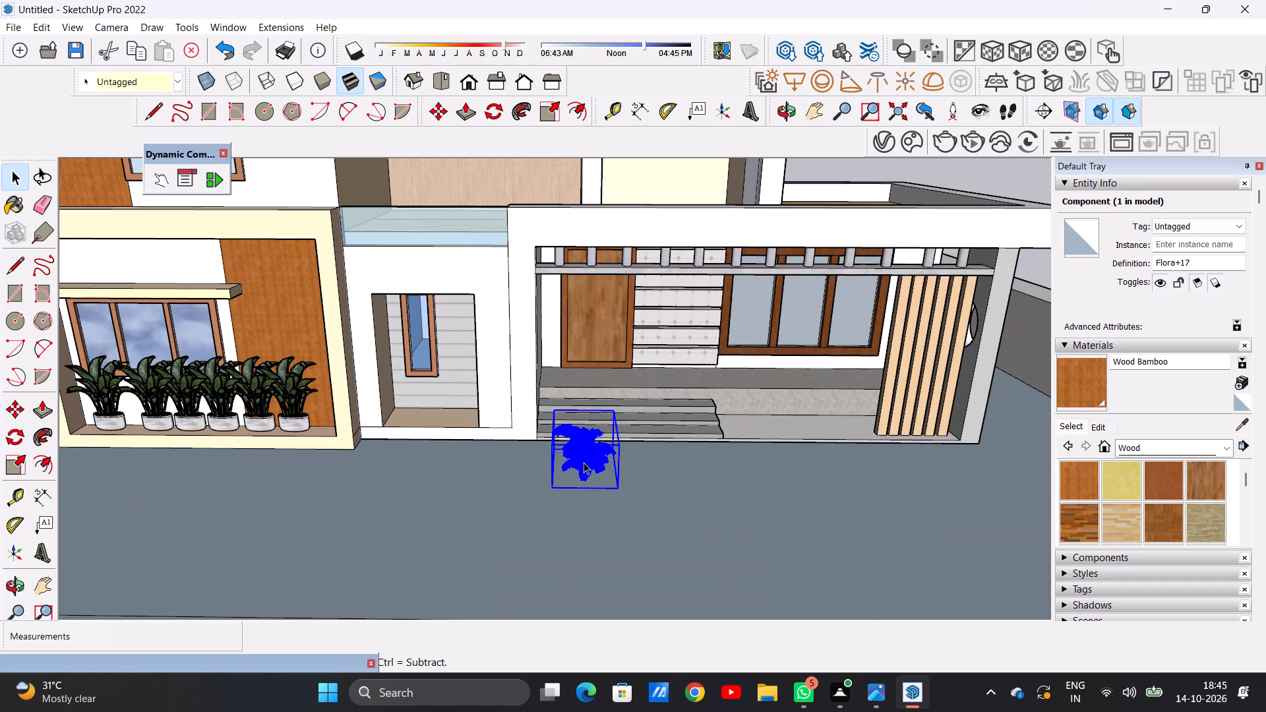
{"action": "key", "text": "m"}
{"action": "left_click", "coordinate": [617, 487]}
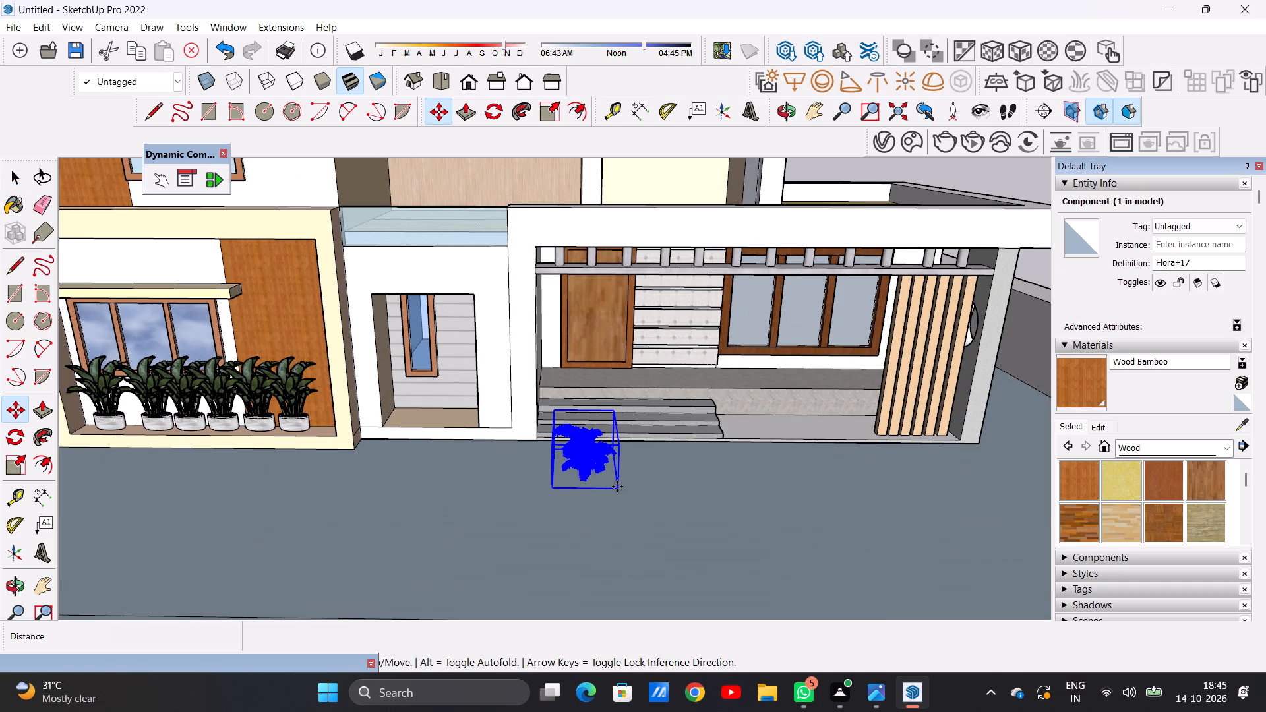
{"action": "left_click", "coordinate": [478, 426]}
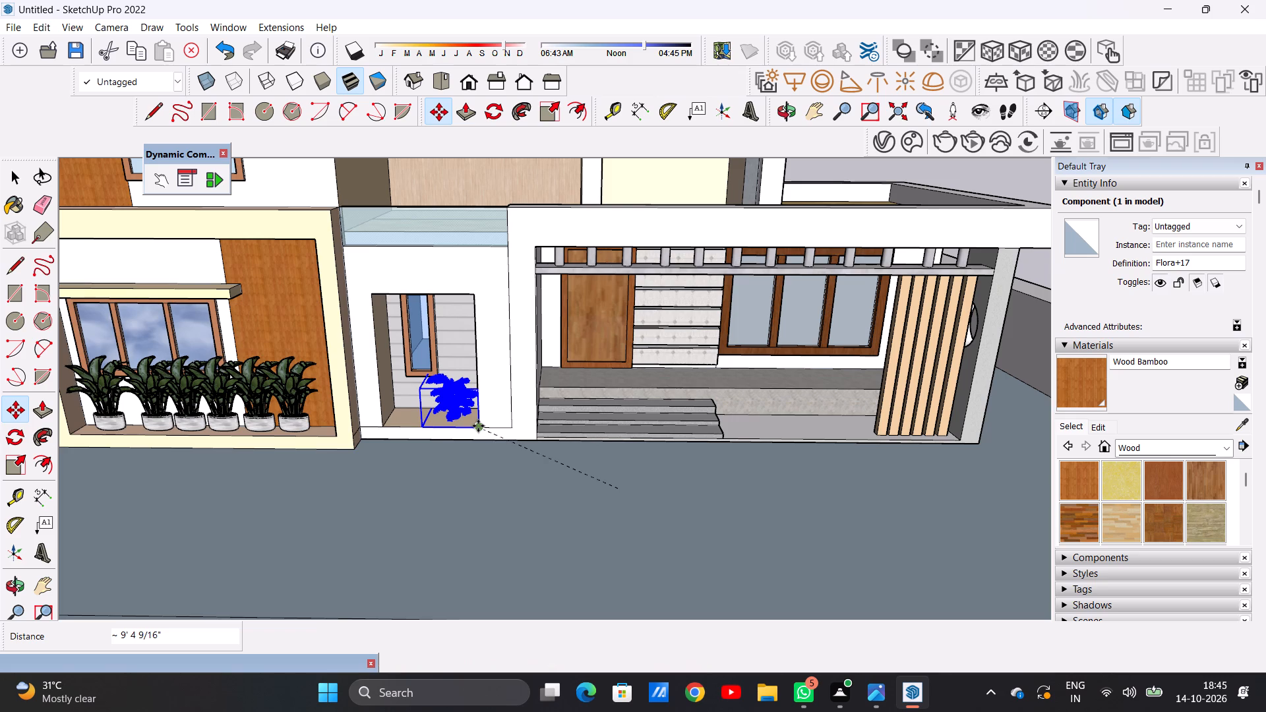
{"action": "key", "text": "space"}
Deselect the palm and examine its size and placement in the narrow-window recess, from the whole house and up close.
{"action": "scroll", "coordinate": [478, 426], "scroll_direction": "down", "scroll_amount": 11}
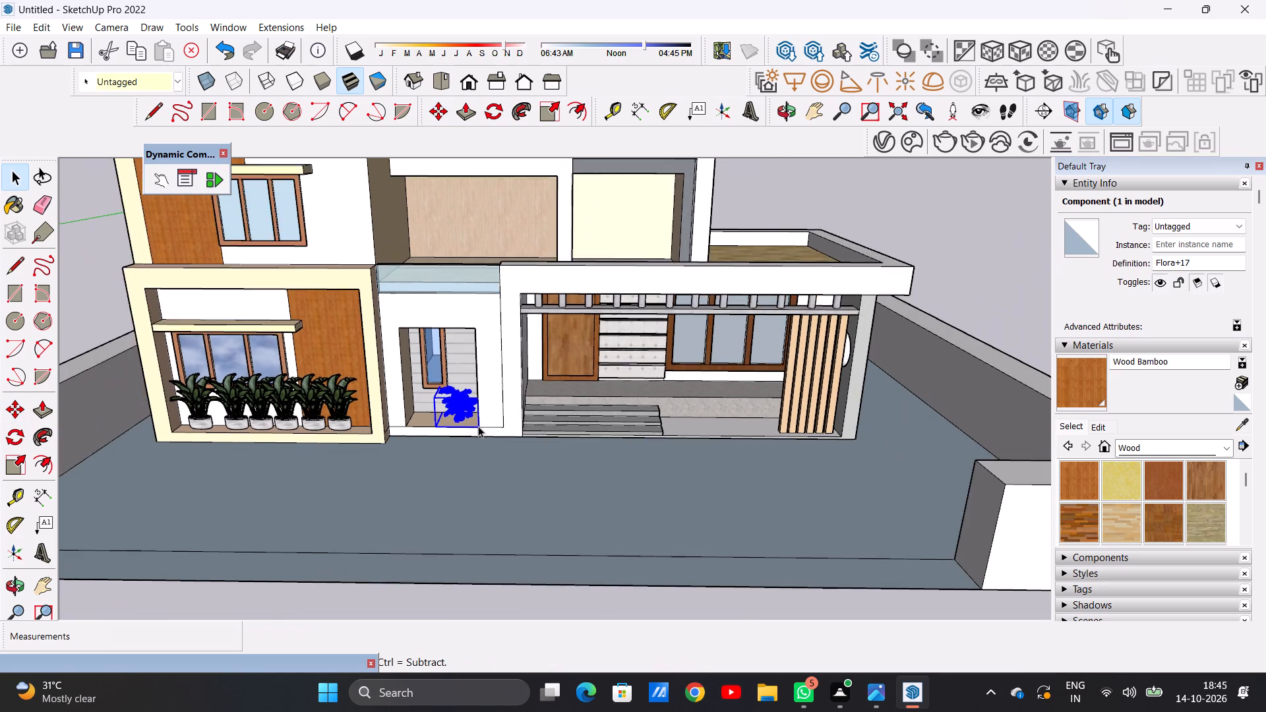
{"action": "scroll", "coordinate": [478, 426], "scroll_direction": "down", "scroll_amount": 7}
{"action": "left_click", "coordinate": [786, 352]}
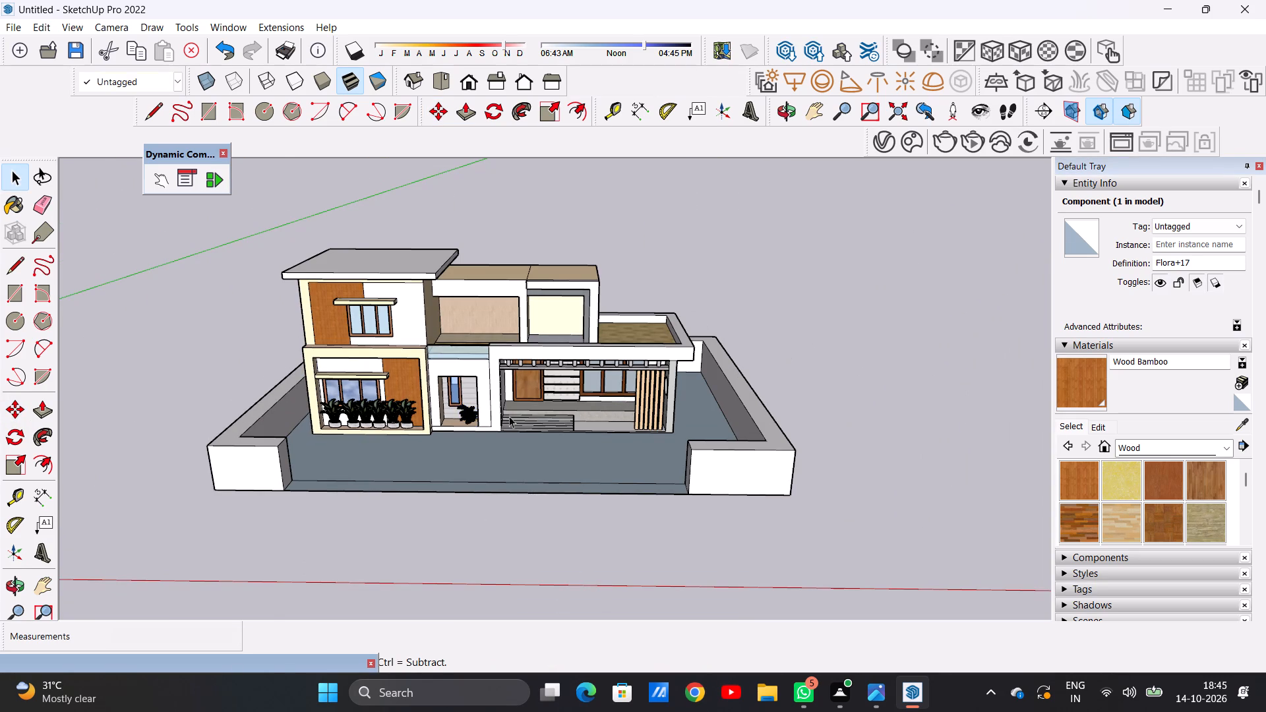
{"action": "scroll", "coordinate": [462, 410], "scroll_direction": "up", "scroll_amount": 16}
{"action": "scroll", "coordinate": [462, 410], "scroll_direction": "down", "scroll_amount": 1}
{"action": "scroll", "coordinate": [462, 410], "scroll_direction": "up", "scroll_amount": 8}
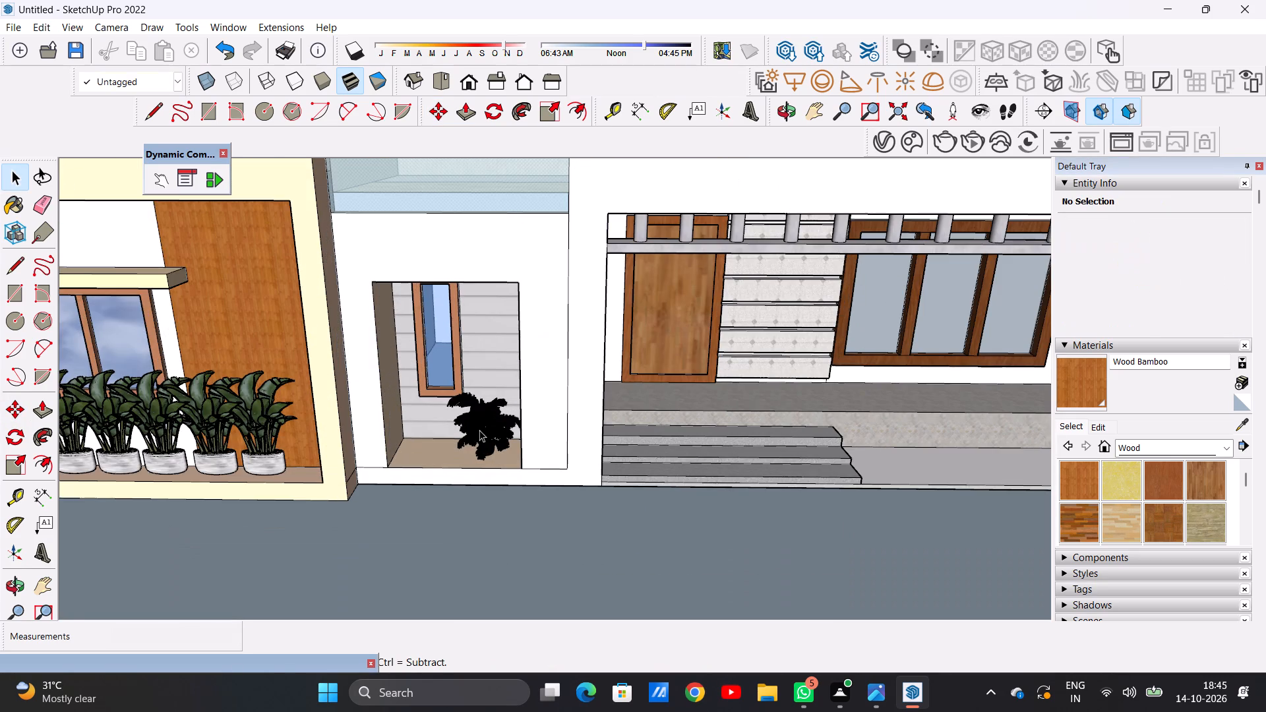
{"action": "scroll", "coordinate": [479, 430], "scroll_direction": "up", "scroll_amount": 12}
{"action": "middle_click_drag", "start_coordinate": [479, 478], "coordinate": [472, 446]}
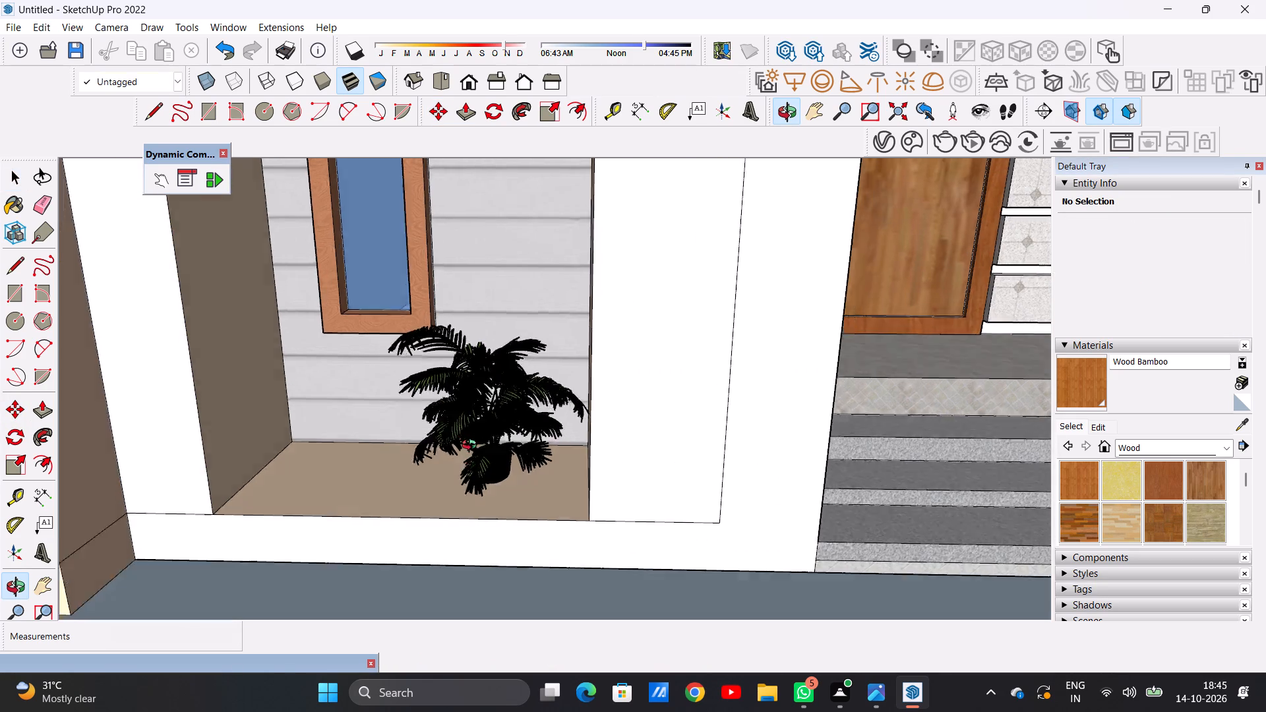
{"action": "middle_click_drag", "start_coordinate": [472, 446], "coordinate": [471, 413]}
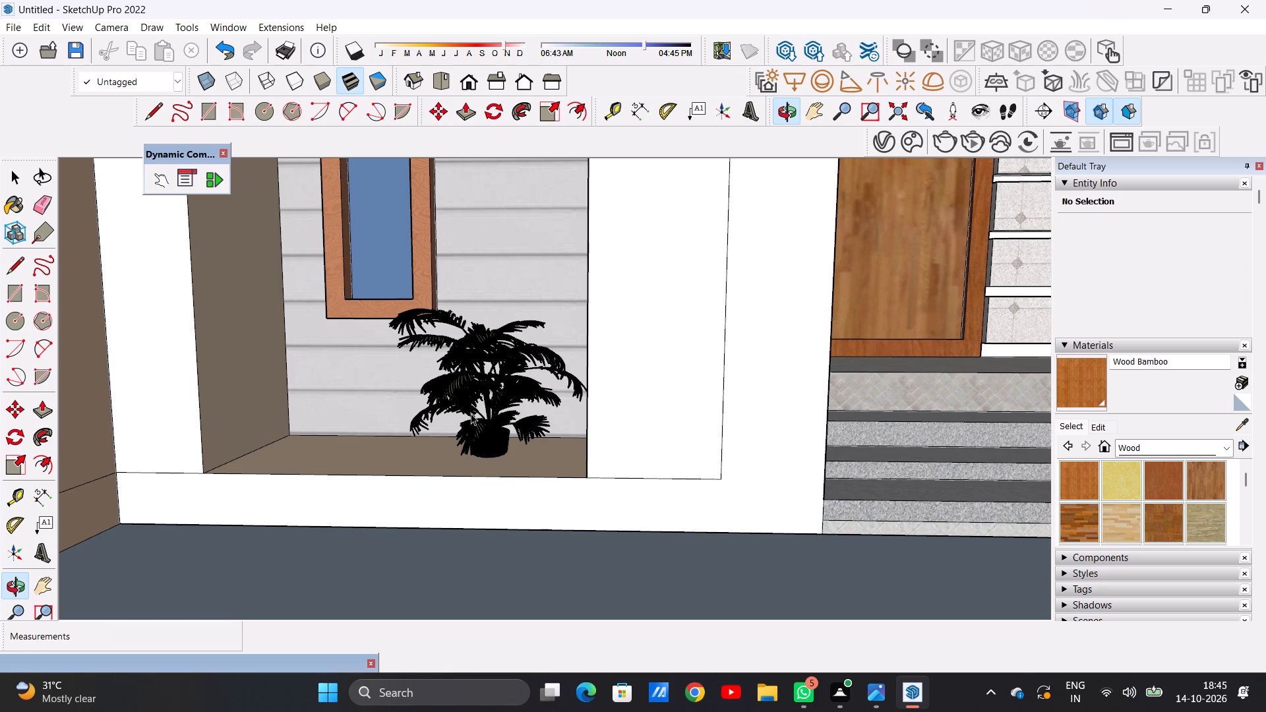
{"action": "scroll", "coordinate": [471, 413], "scroll_direction": "down", "scroll_amount": 12}
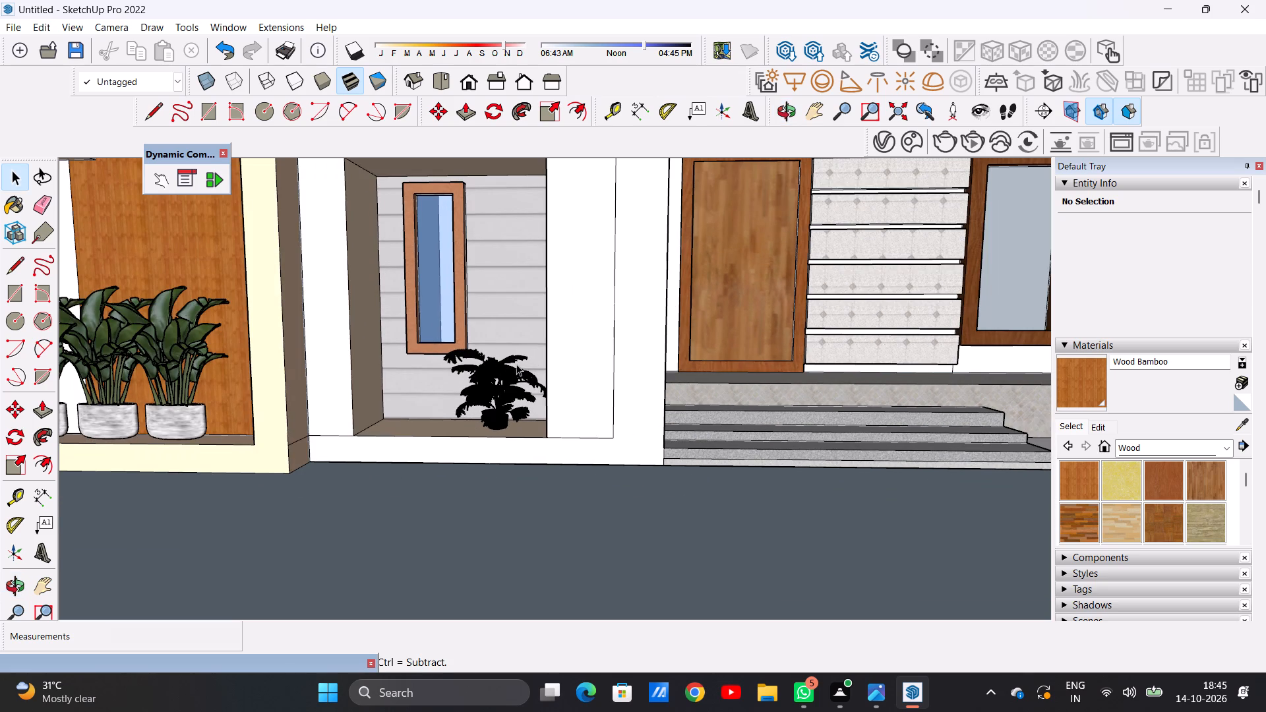
{"action": "scroll", "coordinate": [0, 711], "scroll_direction": "up", "scroll_amount": 4}
{"action": "scroll", "coordinate": [487, 469], "scroll_direction": "down", "scroll_amount": 14}
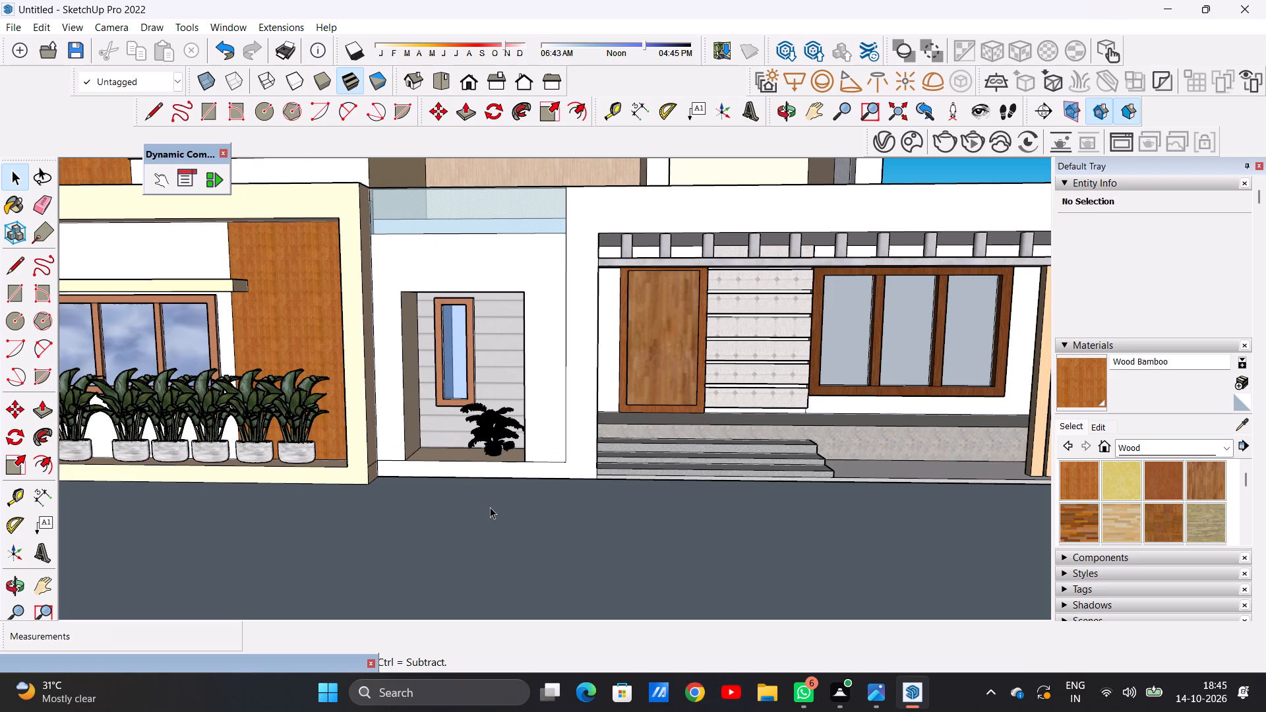
{"action": "scroll", "coordinate": [490, 507], "scroll_direction": "up", "scroll_amount": 5}
{"action": "scroll", "coordinate": [491, 403], "scroll_direction": "up", "scroll_amount": 4}
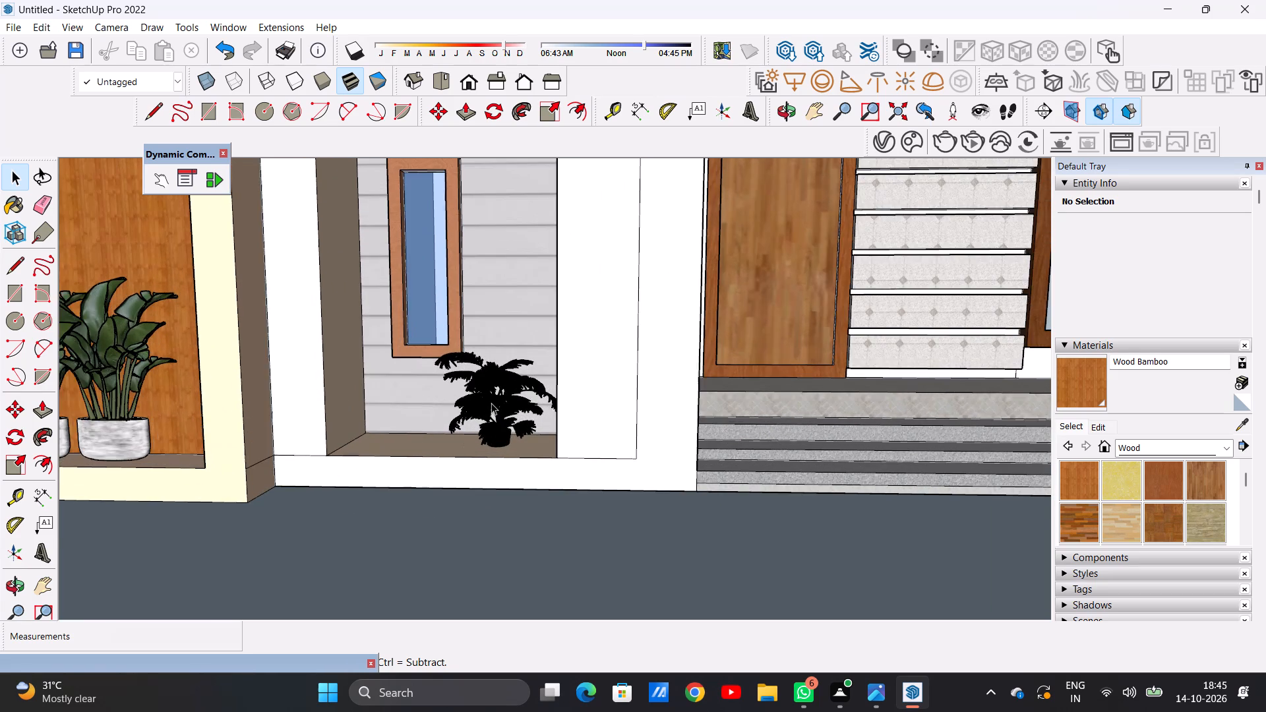
{"action": "scroll", "coordinate": [499, 417], "scroll_direction": "up", "scroll_amount": 11}
Copy the potted palm 2' along red across the recess floor, toward the front window with the row of plants.
{"action": "left_click", "coordinate": [499, 446]}
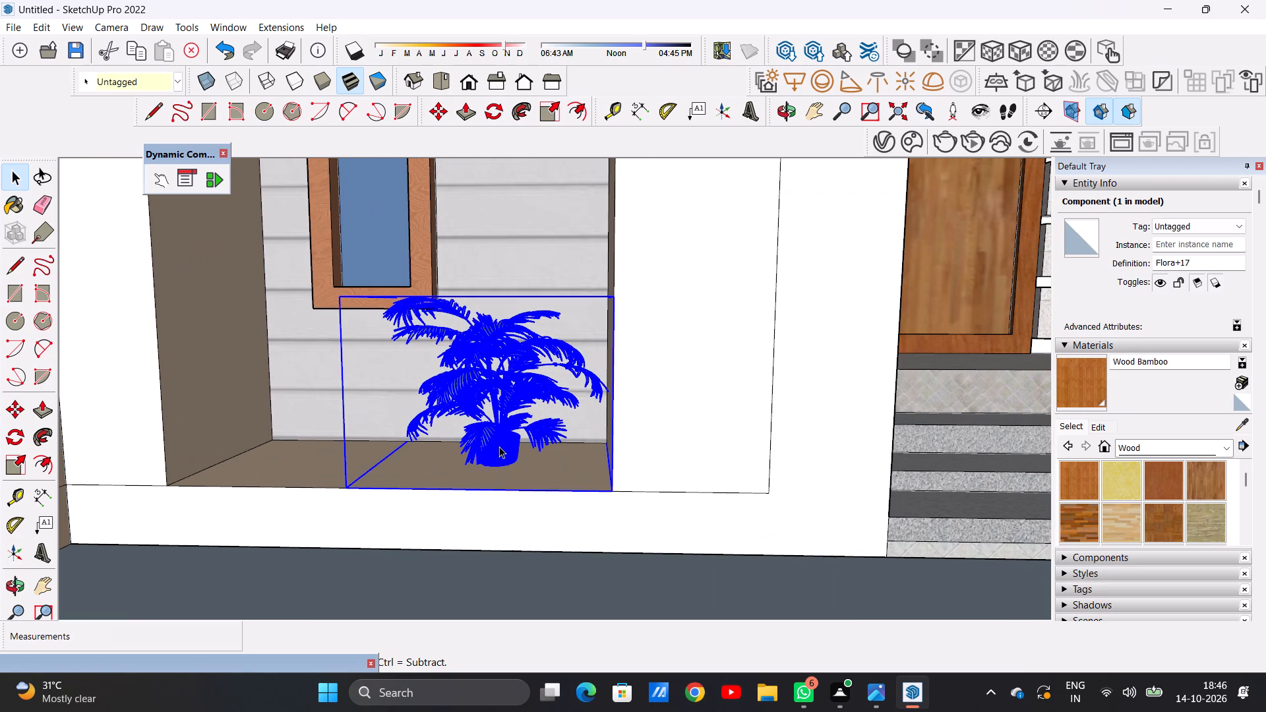
{"action": "key", "text": "m"}
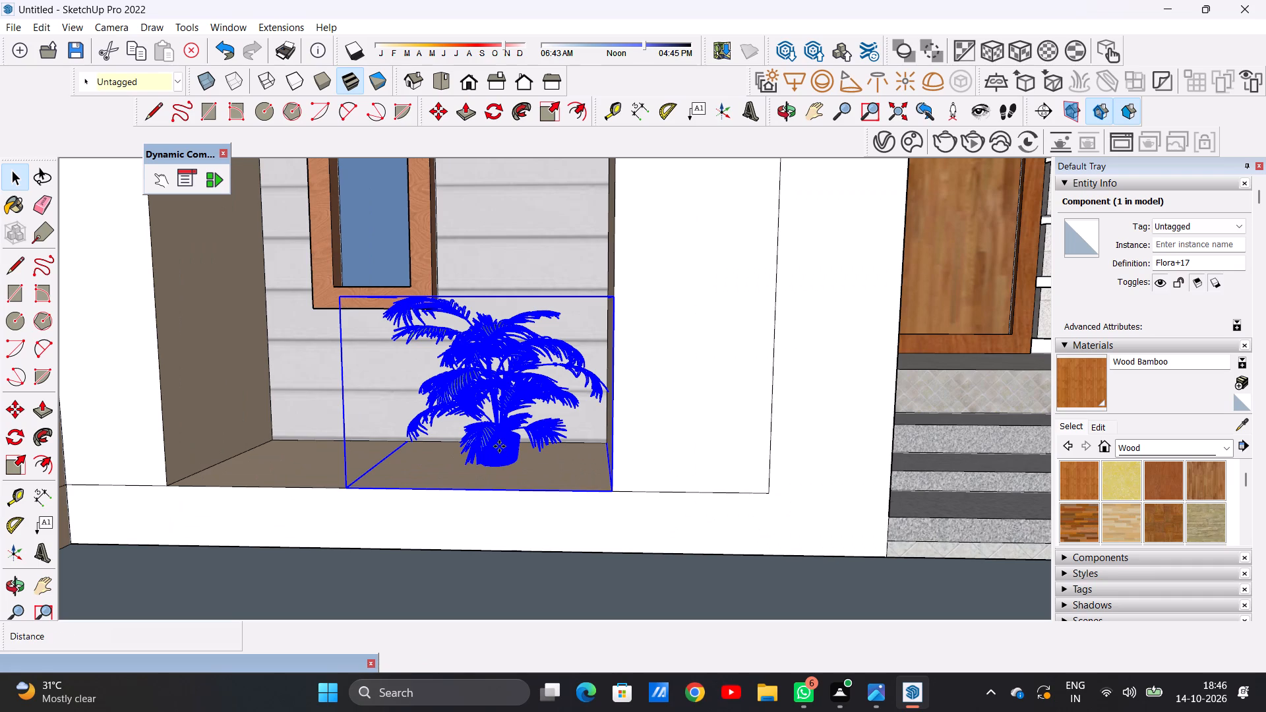
{"action": "left_click", "coordinate": [608, 490]}
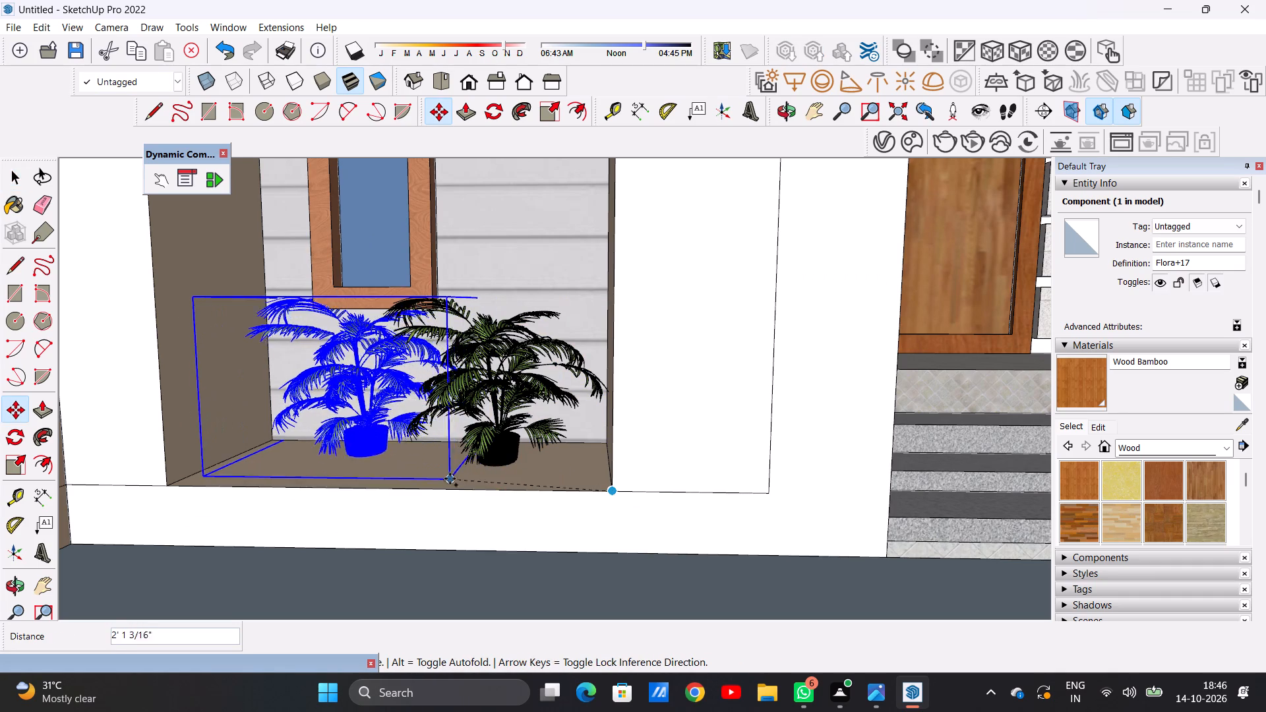
{"action": "left_click", "coordinate": [444, 489]}
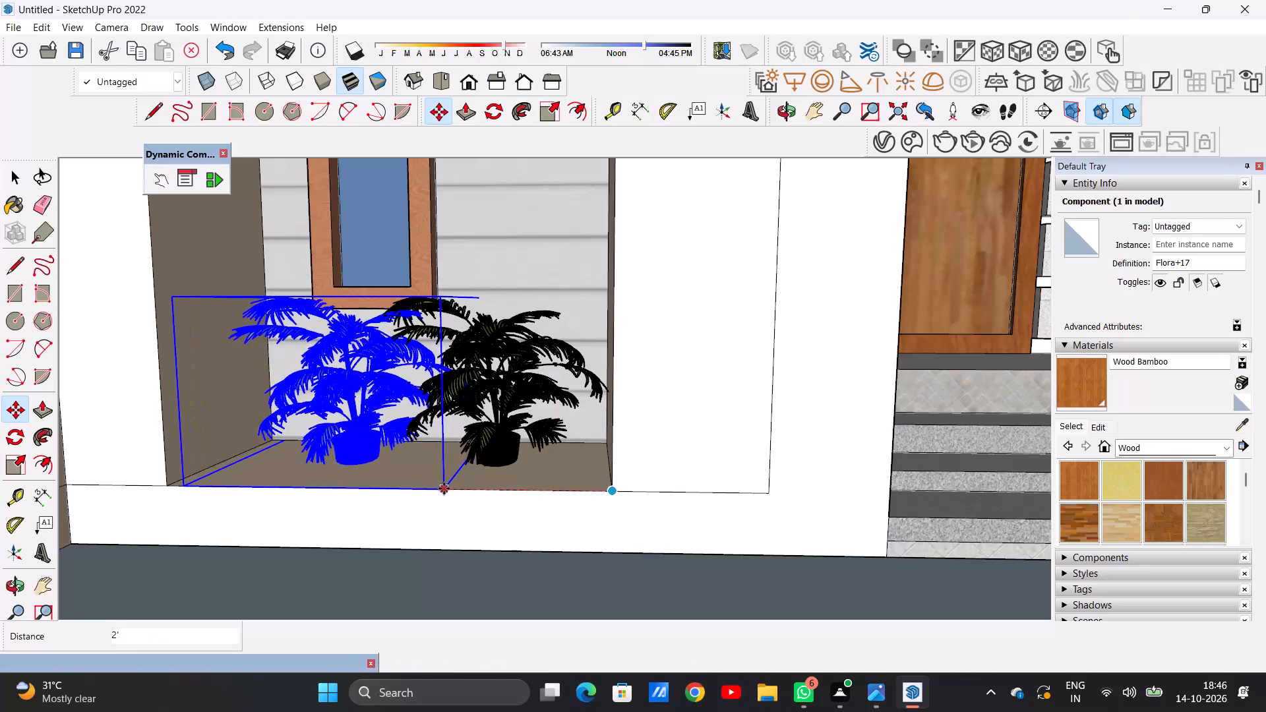
{"action": "key", "text": "space"}
{"action": "scroll", "coordinate": [444, 487], "scroll_direction": "down", "scroll_amount": 16}
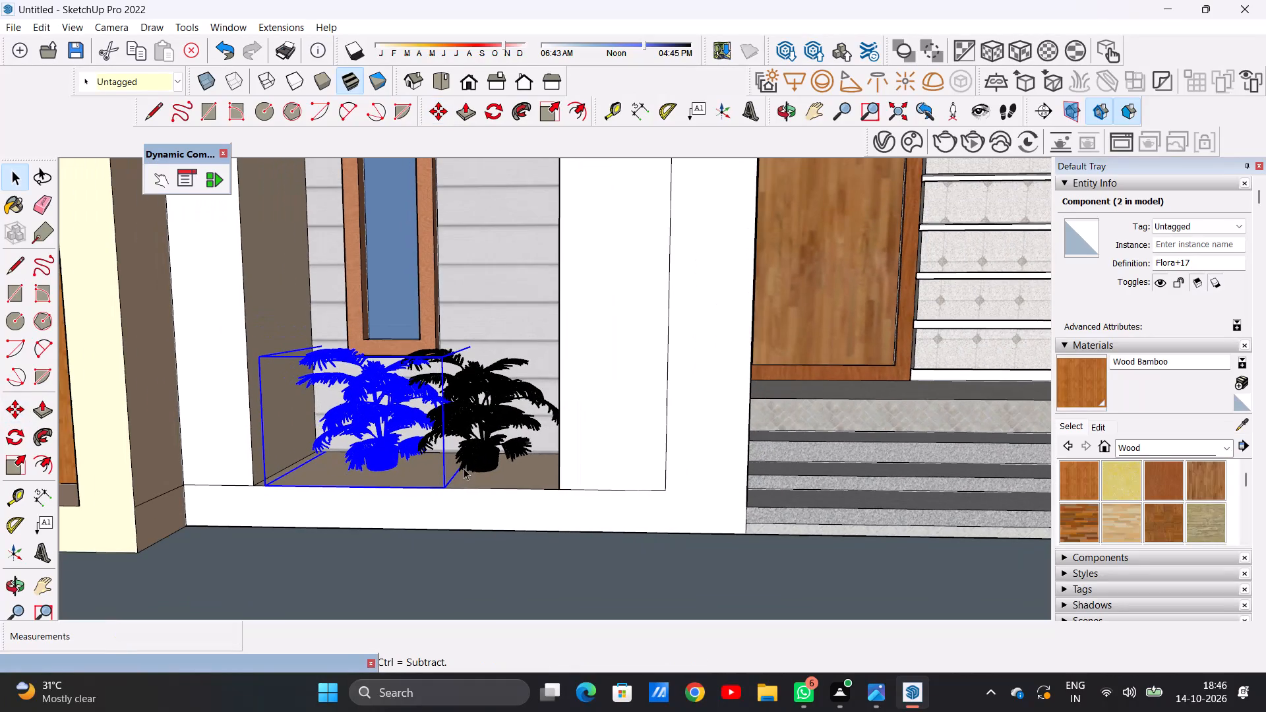
Deselect the copied palm and examine both palms in the narrow-window recess, up close and against the whole front elevation.
{"action": "scroll", "coordinate": [464, 468], "scroll_direction": "down", "scroll_amount": 5}
{"action": "scroll", "coordinate": [464, 468], "scroll_direction": "up", "scroll_amount": 1}
{"action": "scroll", "coordinate": [464, 468], "scroll_direction": "down", "scroll_amount": 20}
{"action": "scroll", "coordinate": [464, 468], "scroll_direction": "down", "scroll_amount": 16}
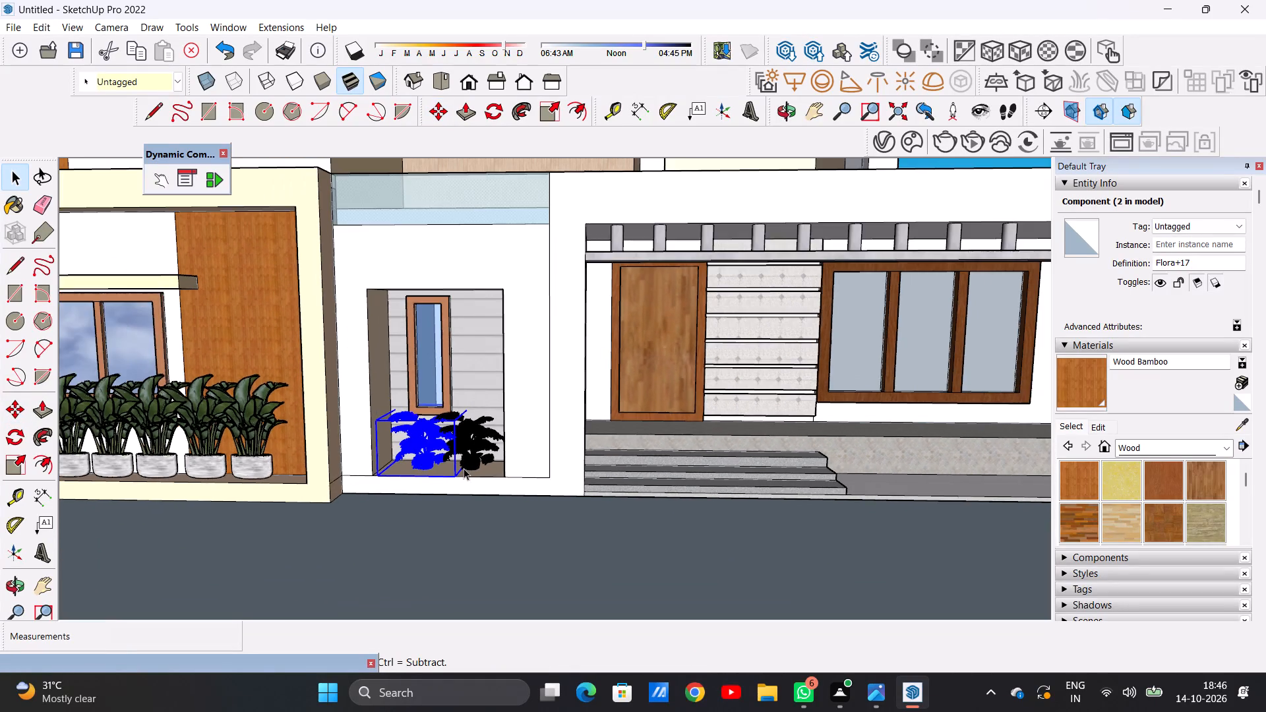
{"action": "scroll", "coordinate": [464, 468], "scroll_direction": "down", "scroll_amount": 7}
{"action": "scroll", "coordinate": [464, 468], "scroll_direction": "down", "scroll_amount": 14}
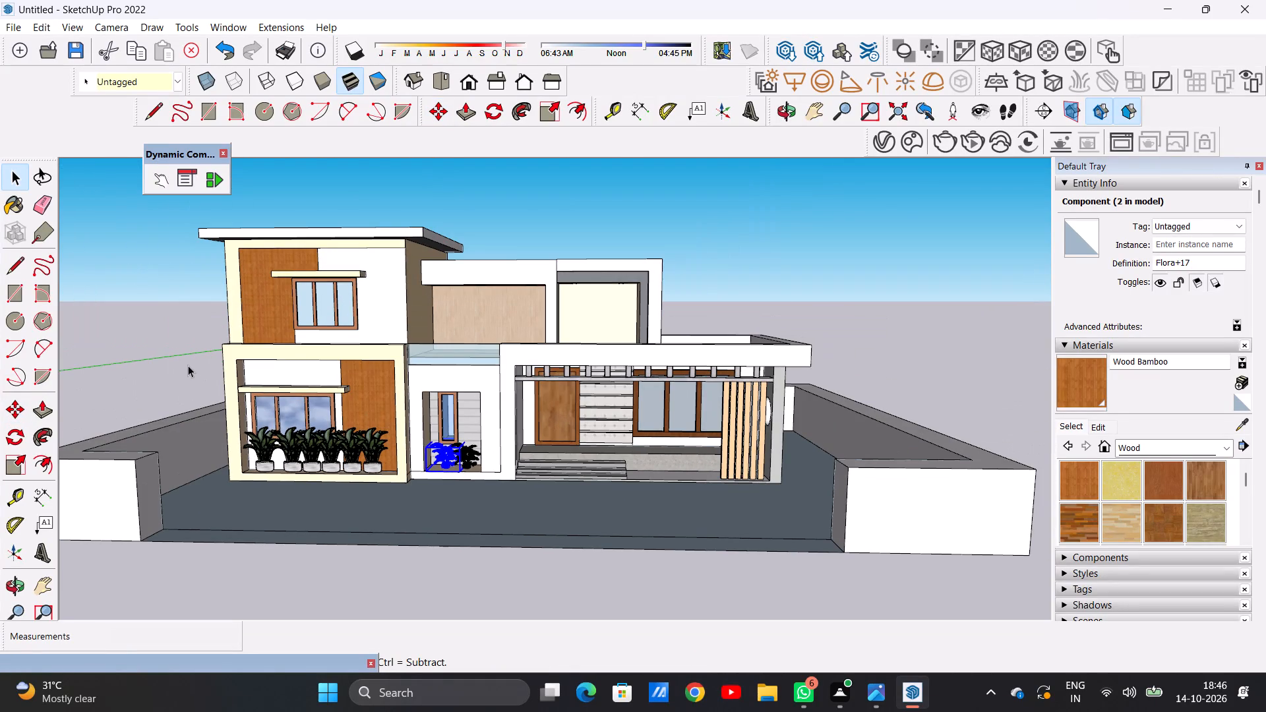
{"action": "left_click", "coordinate": [179, 363]}
{"action": "scroll", "coordinate": [450, 450], "scroll_direction": "up", "scroll_amount": 5}
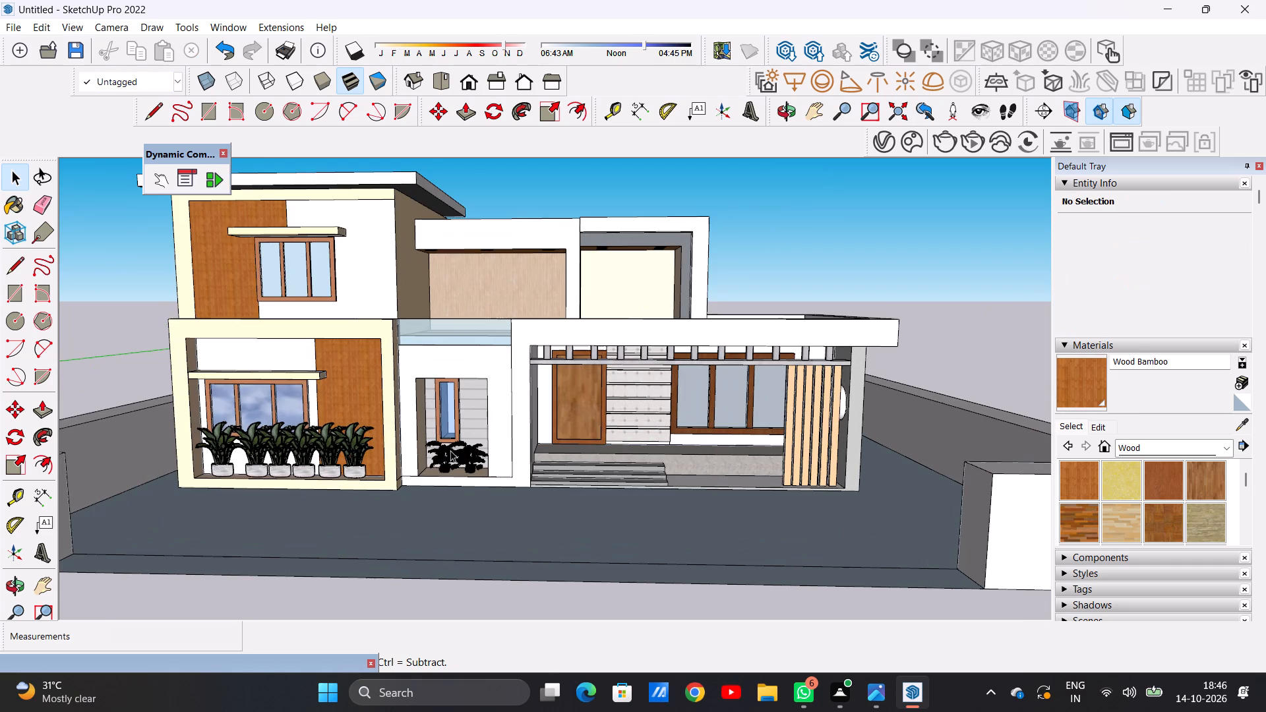
{"action": "scroll", "coordinate": [450, 450], "scroll_direction": "up", "scroll_amount": 1}
{"action": "scroll", "coordinate": [450, 450], "scroll_direction": "down", "scroll_amount": 2}
{"action": "scroll", "coordinate": [450, 450], "scroll_direction": "up", "scroll_amount": 19}
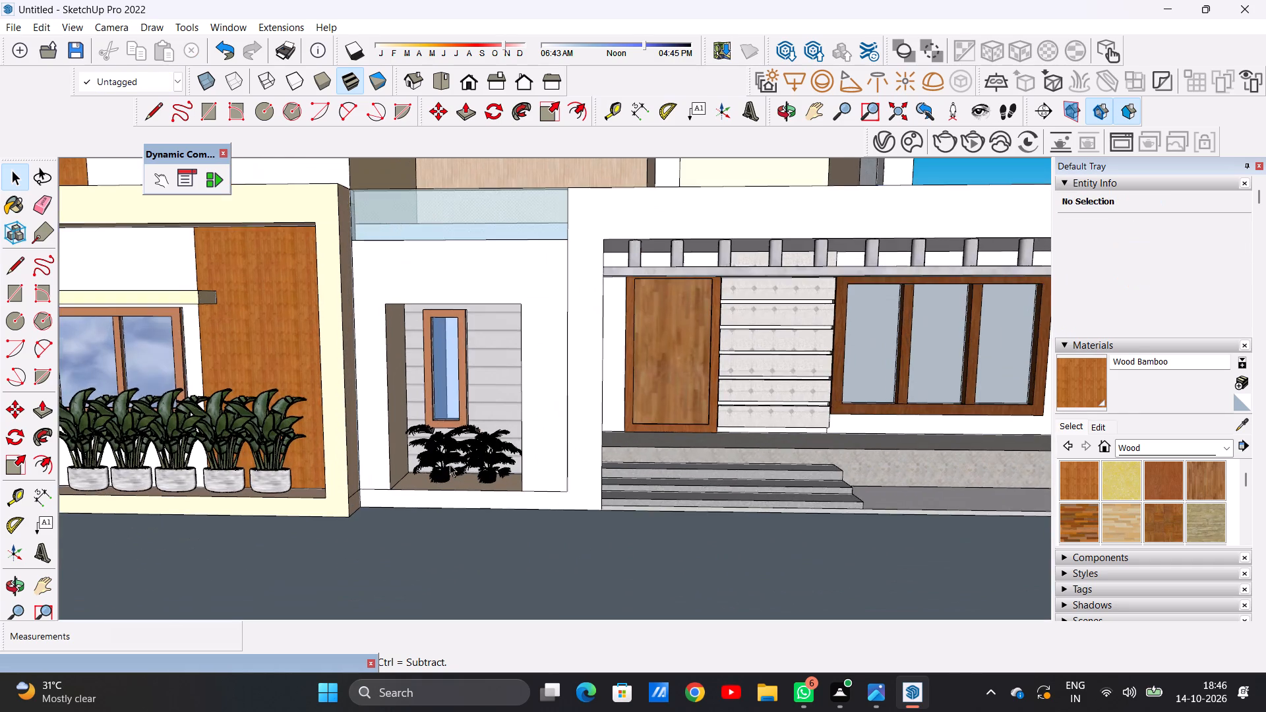
{"action": "scroll", "coordinate": [450, 464], "scroll_direction": "up", "scroll_amount": 1}
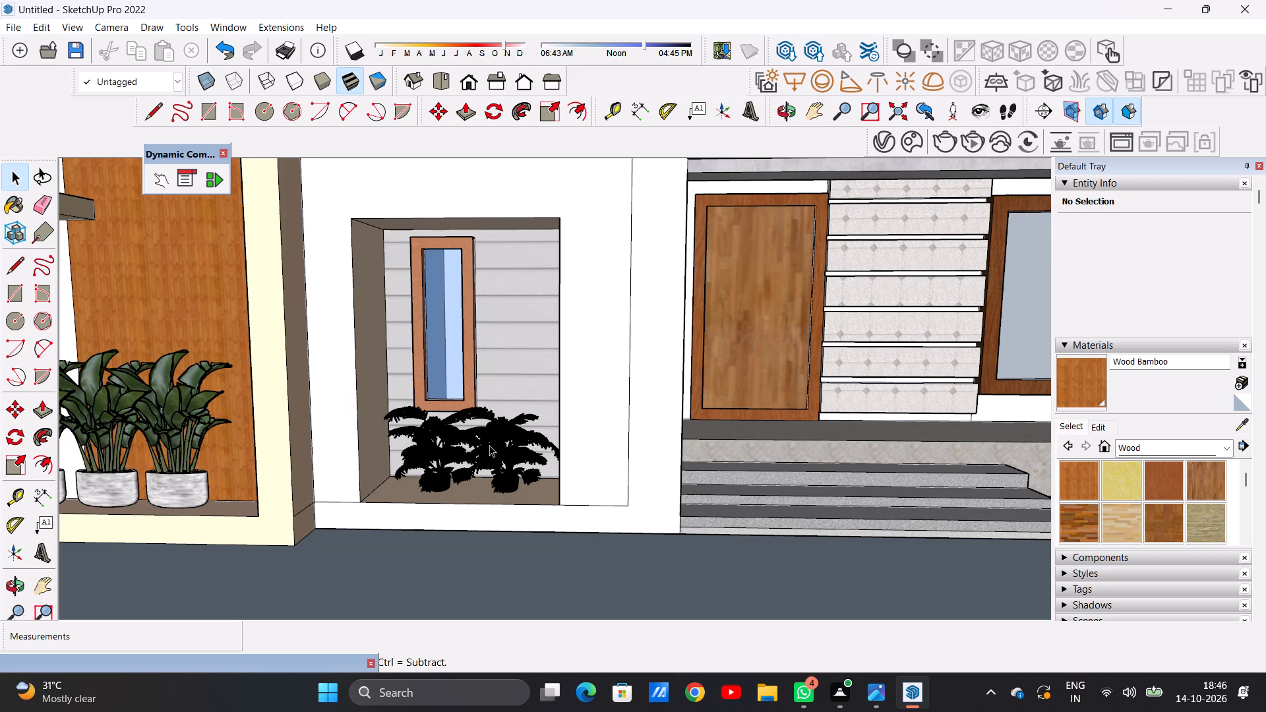
{"action": "scroll", "coordinate": [497, 446], "scroll_direction": "down", "scroll_amount": 20}
{"action": "scroll", "coordinate": [497, 446], "scroll_direction": "down", "scroll_amount": 1}
{"action": "scroll", "coordinate": [553, 426], "scroll_direction": "up", "scroll_amount": 2}
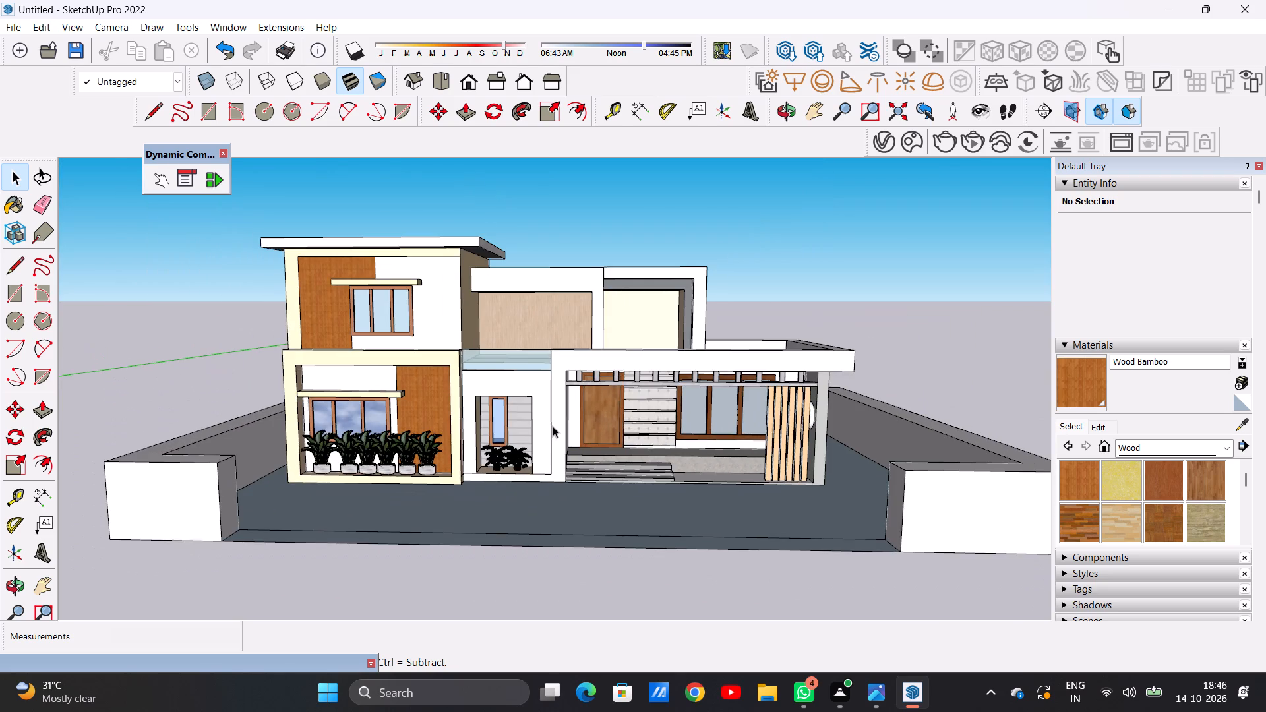
{"action": "scroll", "coordinate": [553, 426], "scroll_direction": "up", "scroll_amount": 5}
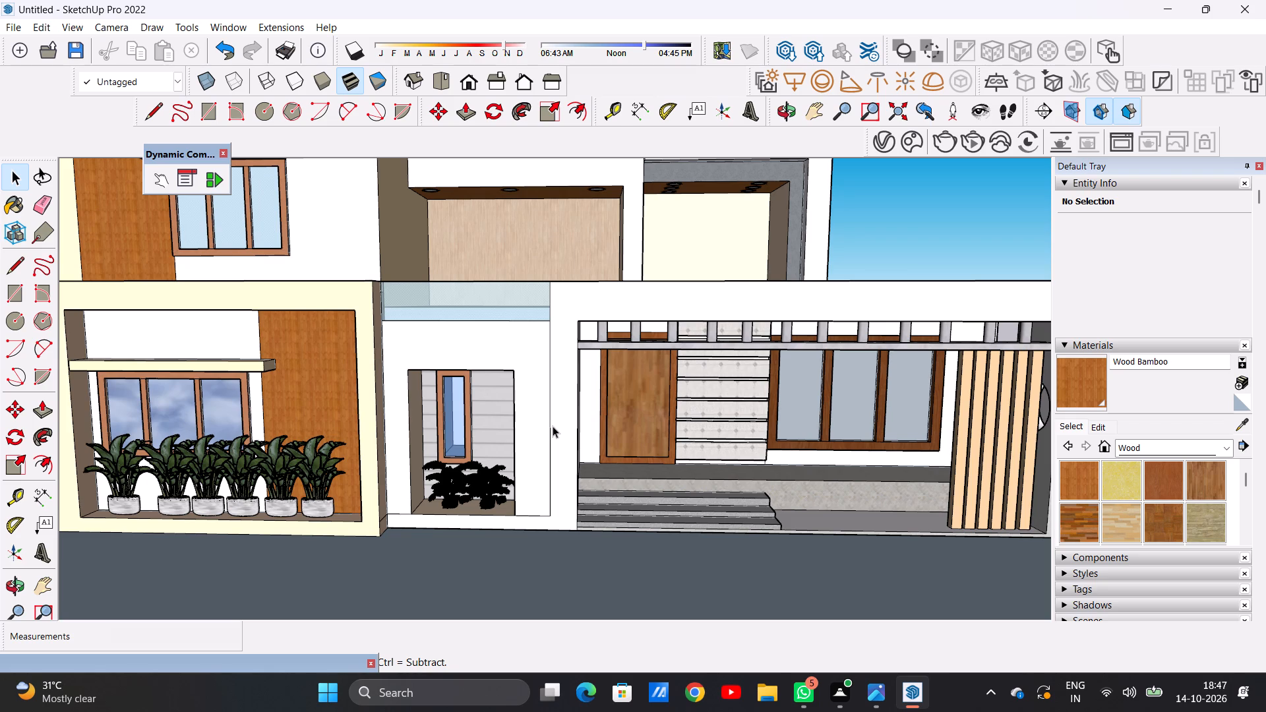
{"action": "scroll", "coordinate": [553, 426], "scroll_direction": "down", "scroll_amount": 13}
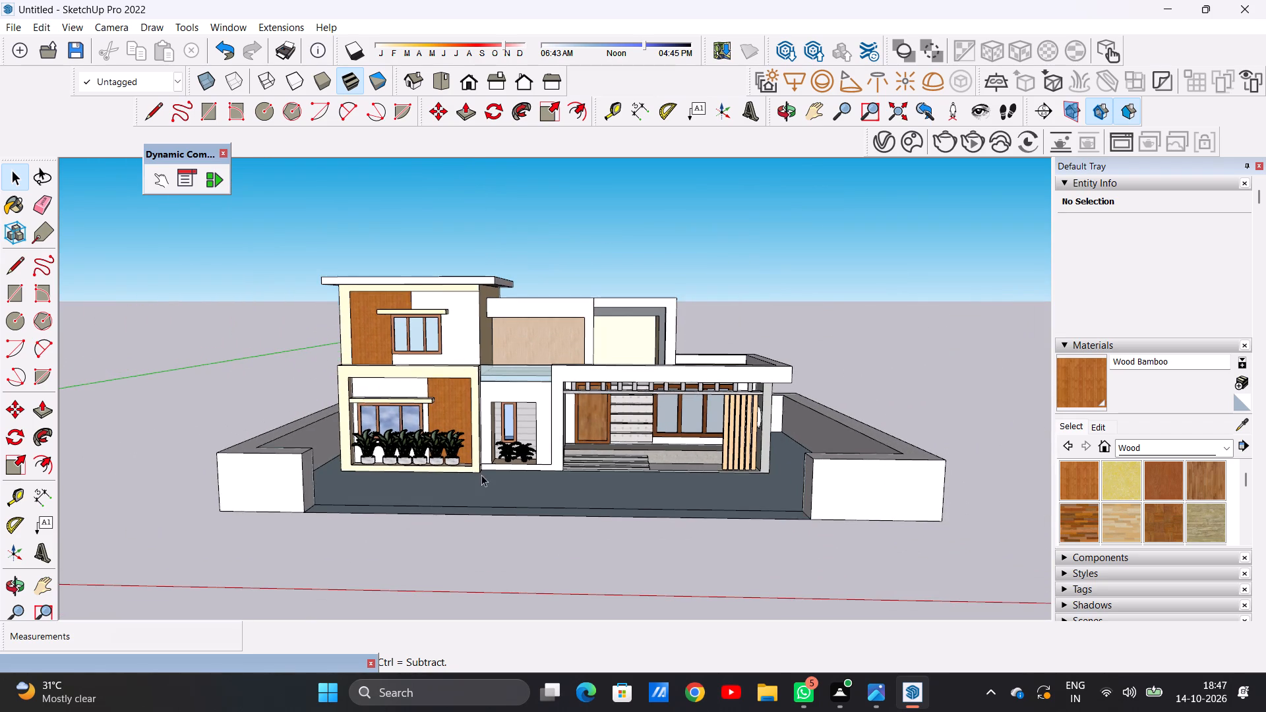
{"action": "scroll", "coordinate": [483, 475], "scroll_direction": "up", "scroll_amount": 4}
{"action": "scroll", "coordinate": [524, 455], "scroll_direction": "down", "scroll_amount": 1}
{"action": "scroll", "coordinate": [524, 455], "scroll_direction": "up", "scroll_amount": 9}
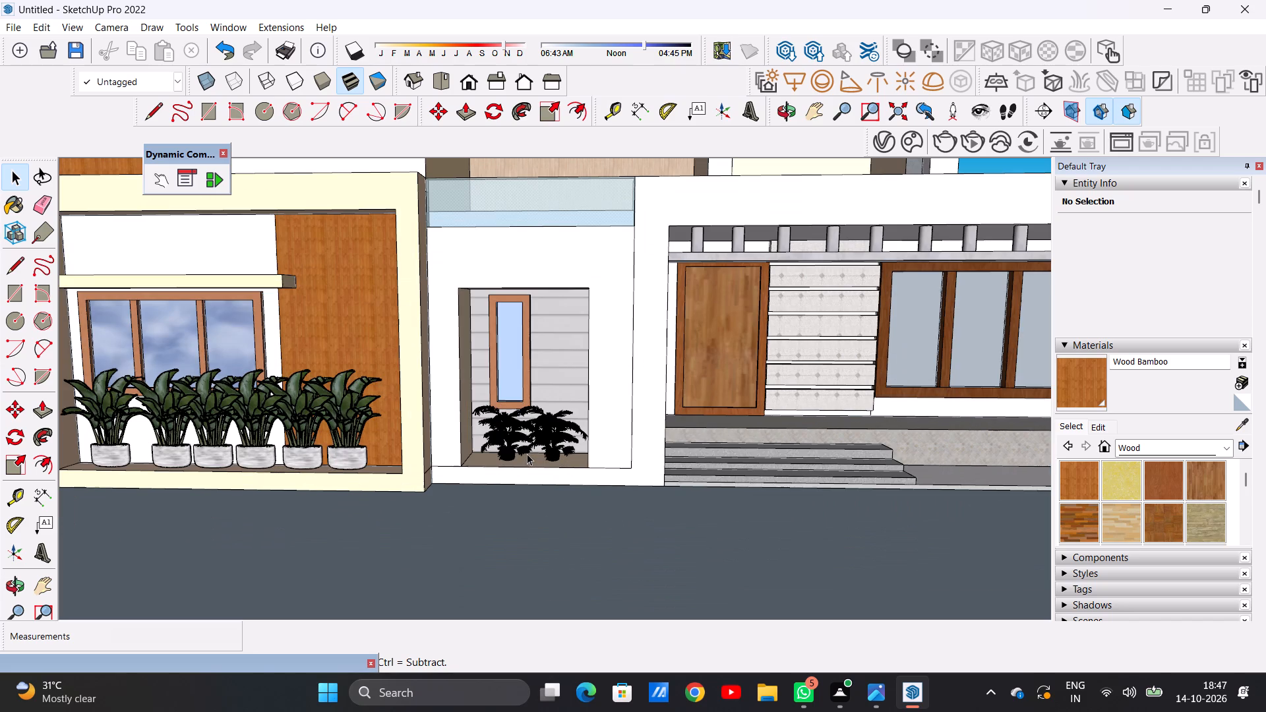
{"action": "scroll", "coordinate": [472, 462], "scroll_direction": "down", "scroll_amount": 15}
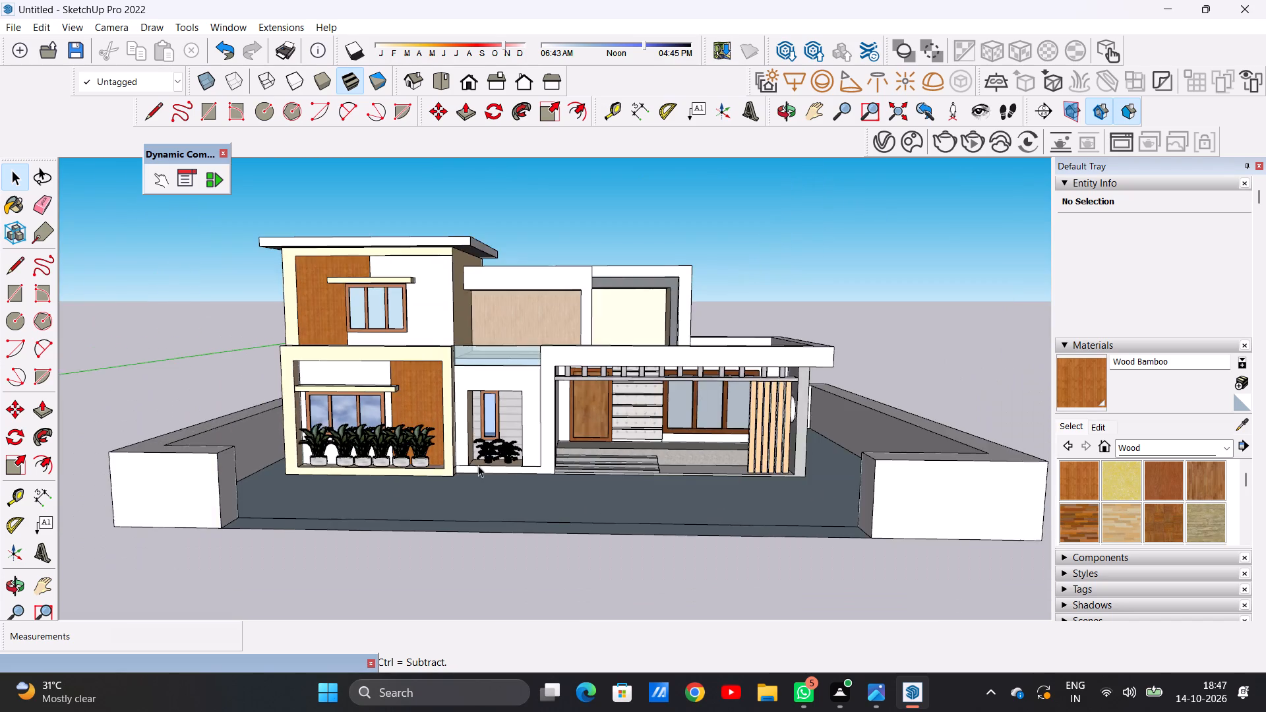
{"action": "middle_click_drag", "start_coordinate": [617, 472], "coordinate": [617, 582]}
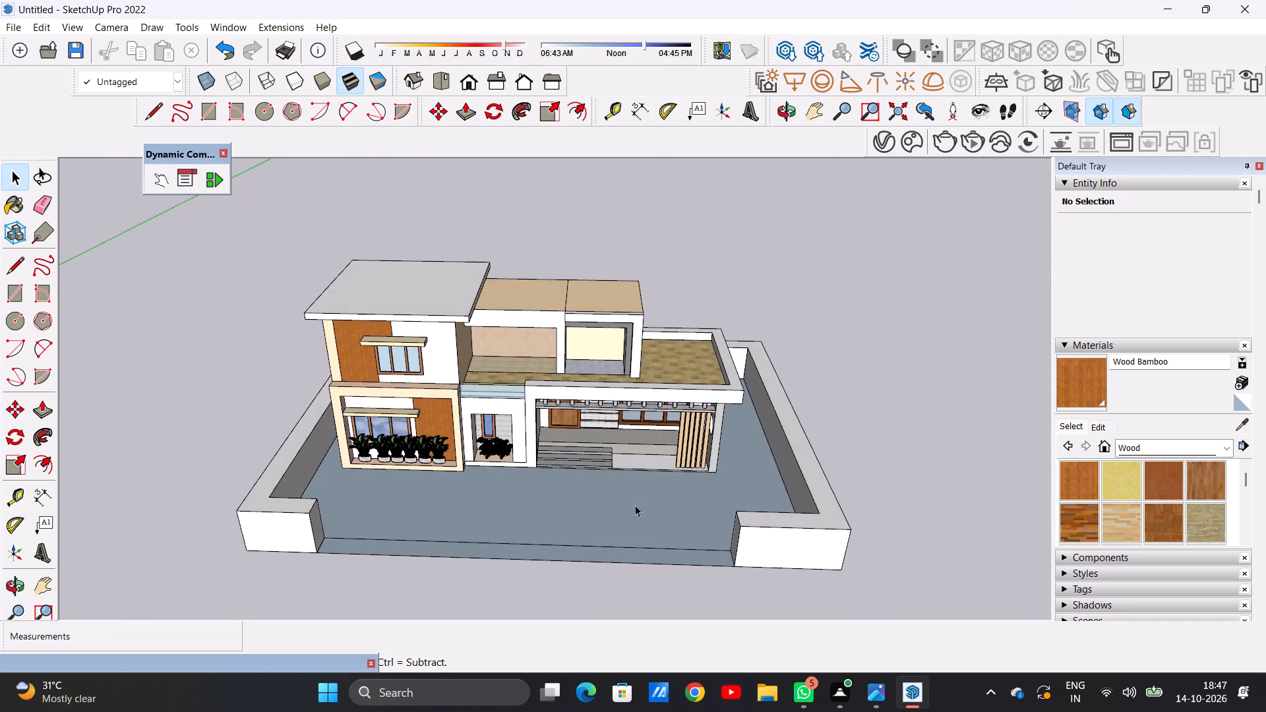
{"action": "scroll", "coordinate": [635, 505], "scroll_direction": "up", "scroll_amount": 4}
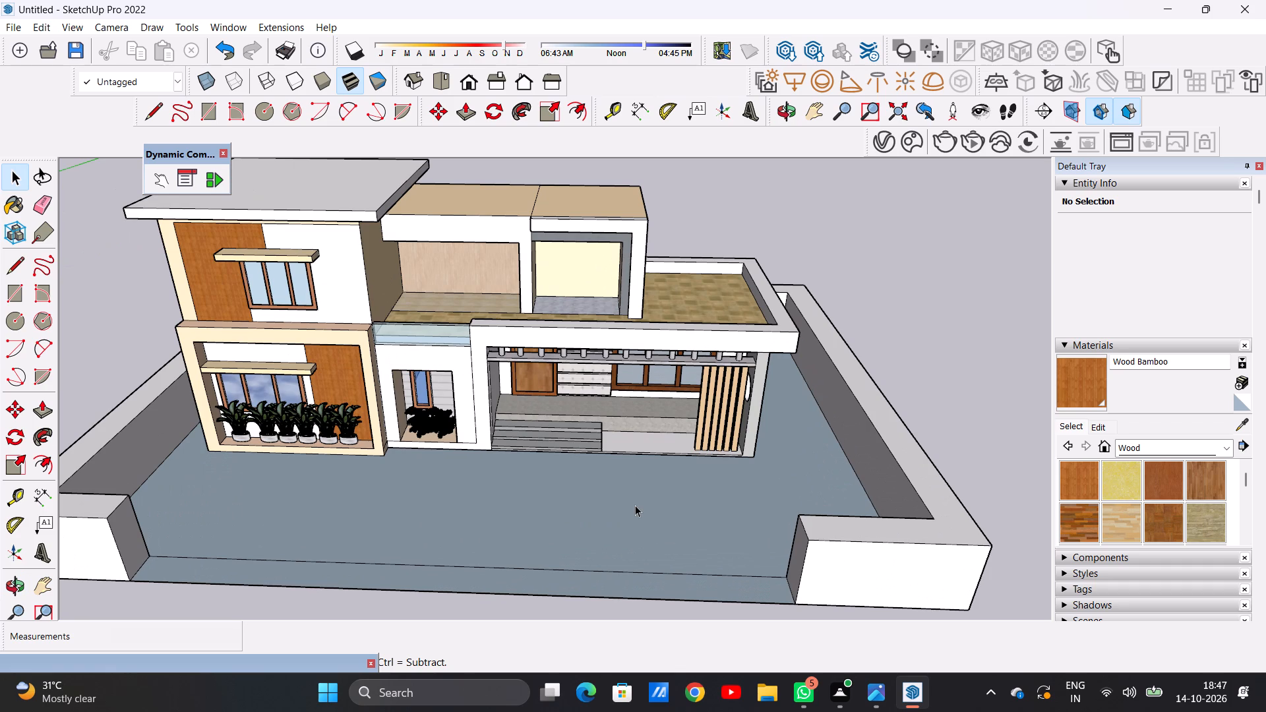
{"action": "scroll", "coordinate": [497, 471], "scroll_direction": "down", "scroll_amount": 2}
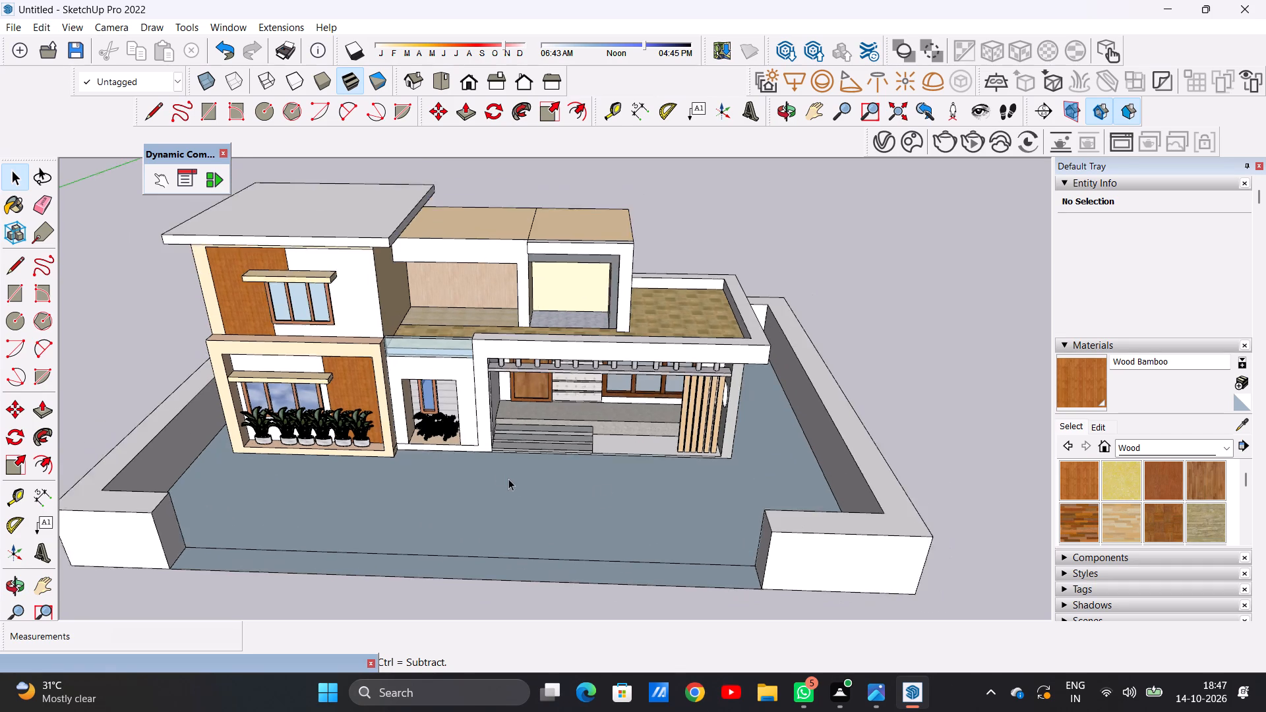
{"action": "scroll", "coordinate": [508, 479], "scroll_direction": "down", "scroll_amount": 1}
{"action": "scroll", "coordinate": [514, 485], "scroll_direction": "up", "scroll_amount": 3}
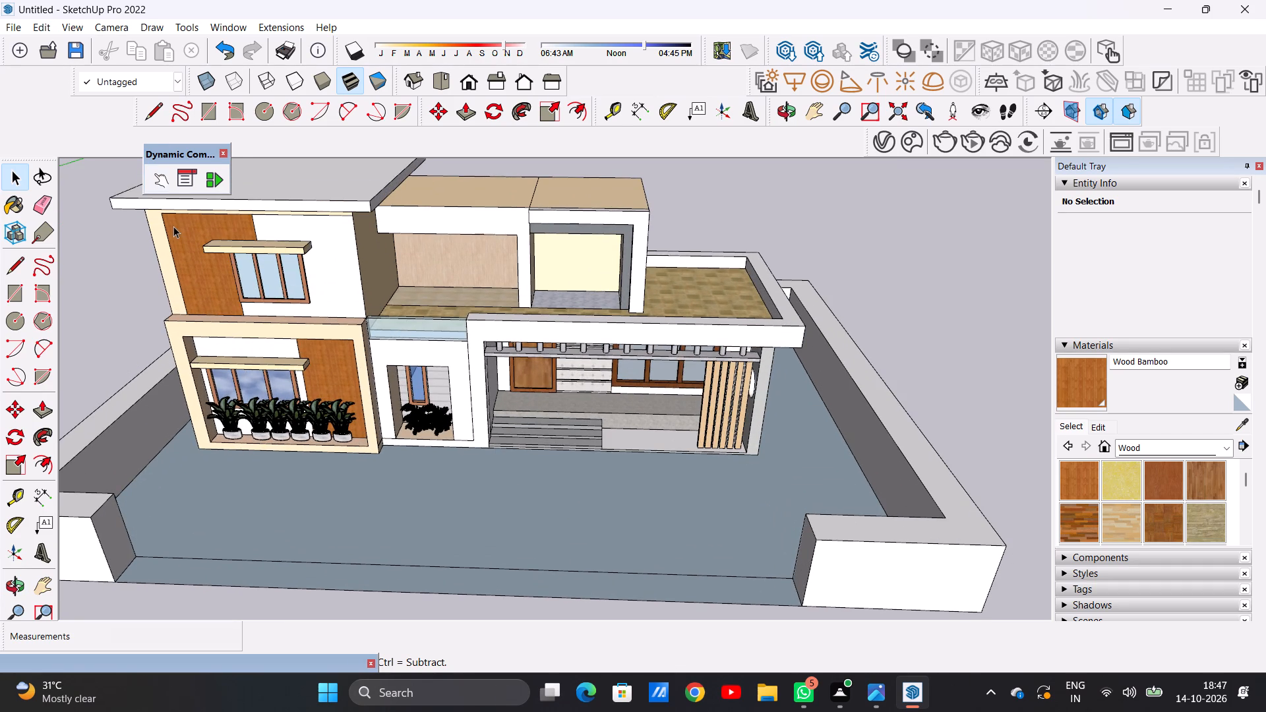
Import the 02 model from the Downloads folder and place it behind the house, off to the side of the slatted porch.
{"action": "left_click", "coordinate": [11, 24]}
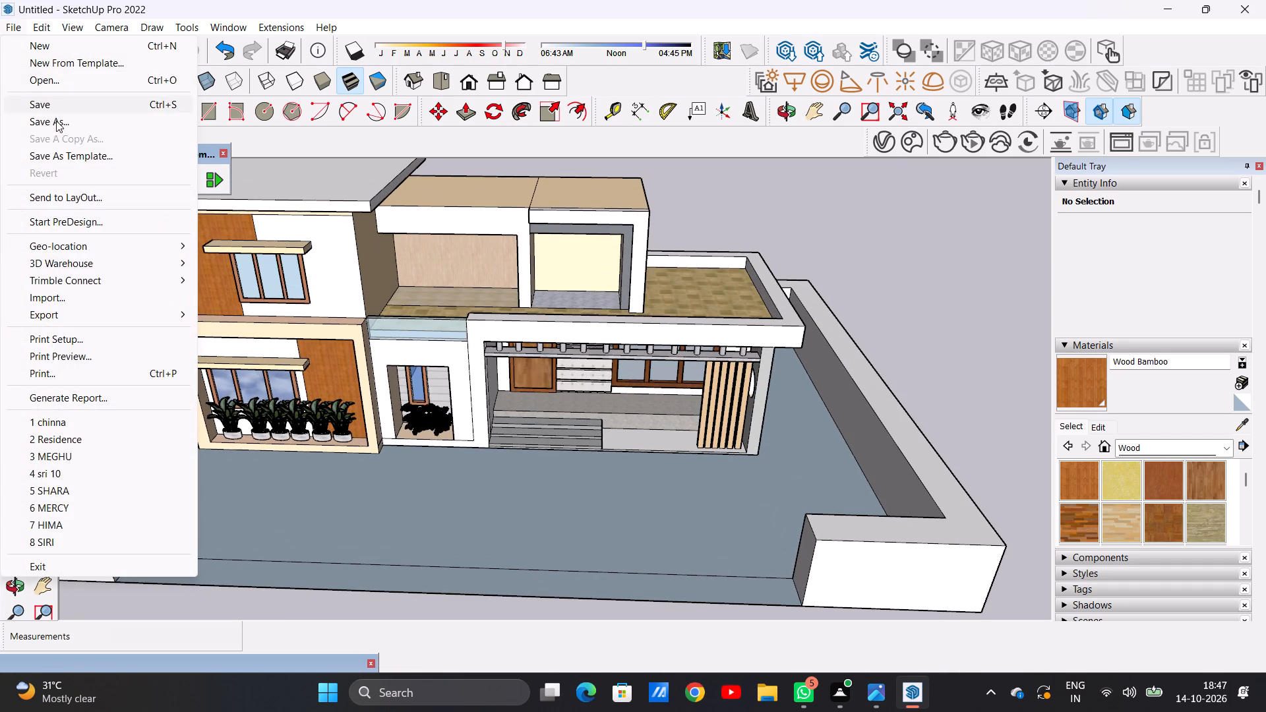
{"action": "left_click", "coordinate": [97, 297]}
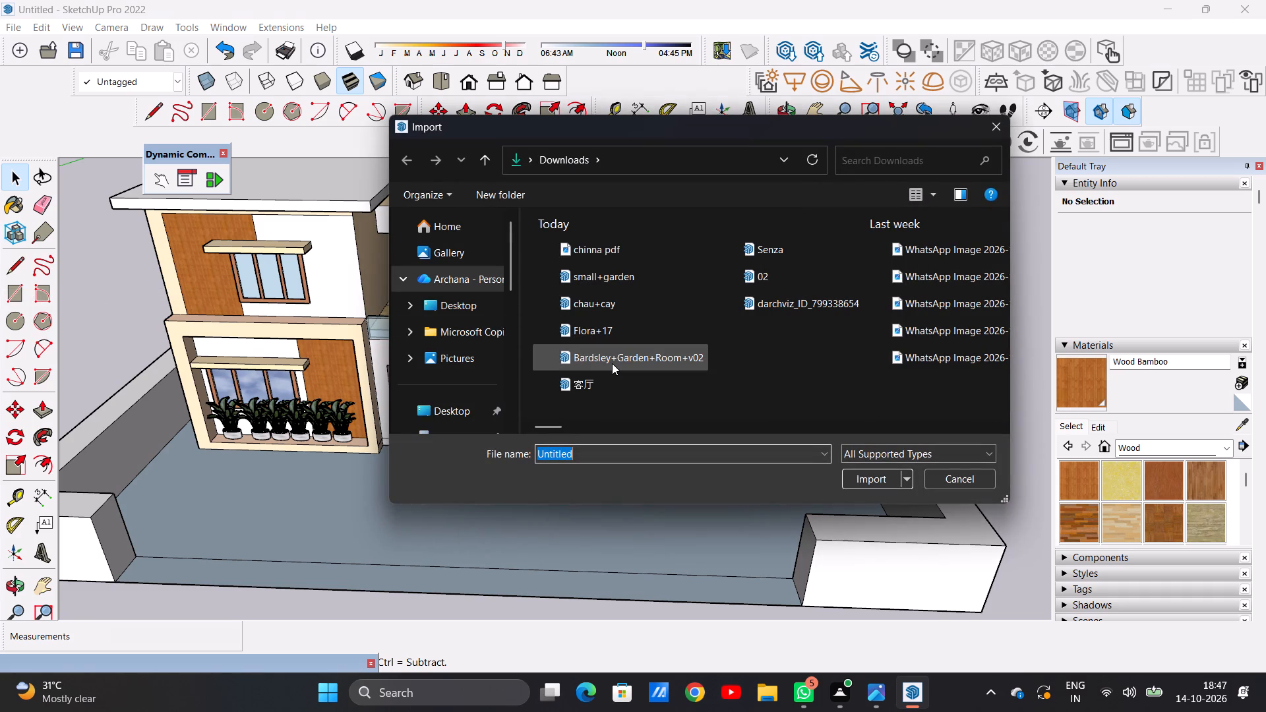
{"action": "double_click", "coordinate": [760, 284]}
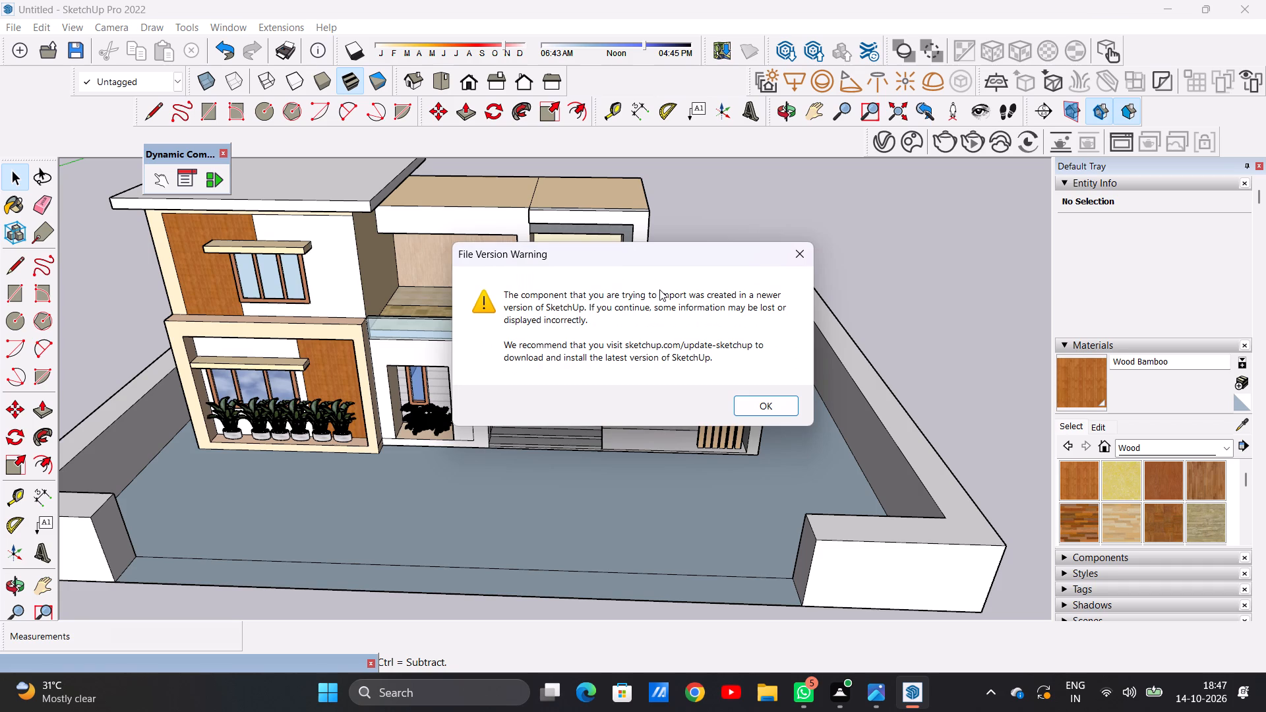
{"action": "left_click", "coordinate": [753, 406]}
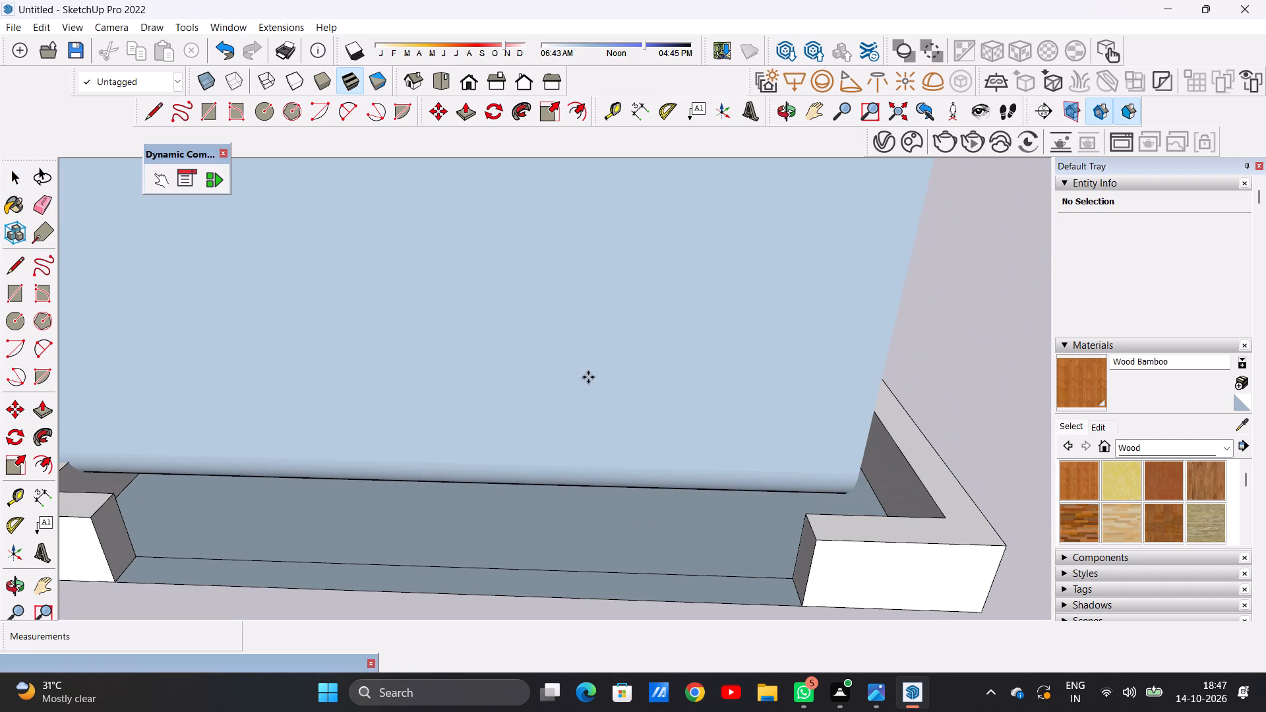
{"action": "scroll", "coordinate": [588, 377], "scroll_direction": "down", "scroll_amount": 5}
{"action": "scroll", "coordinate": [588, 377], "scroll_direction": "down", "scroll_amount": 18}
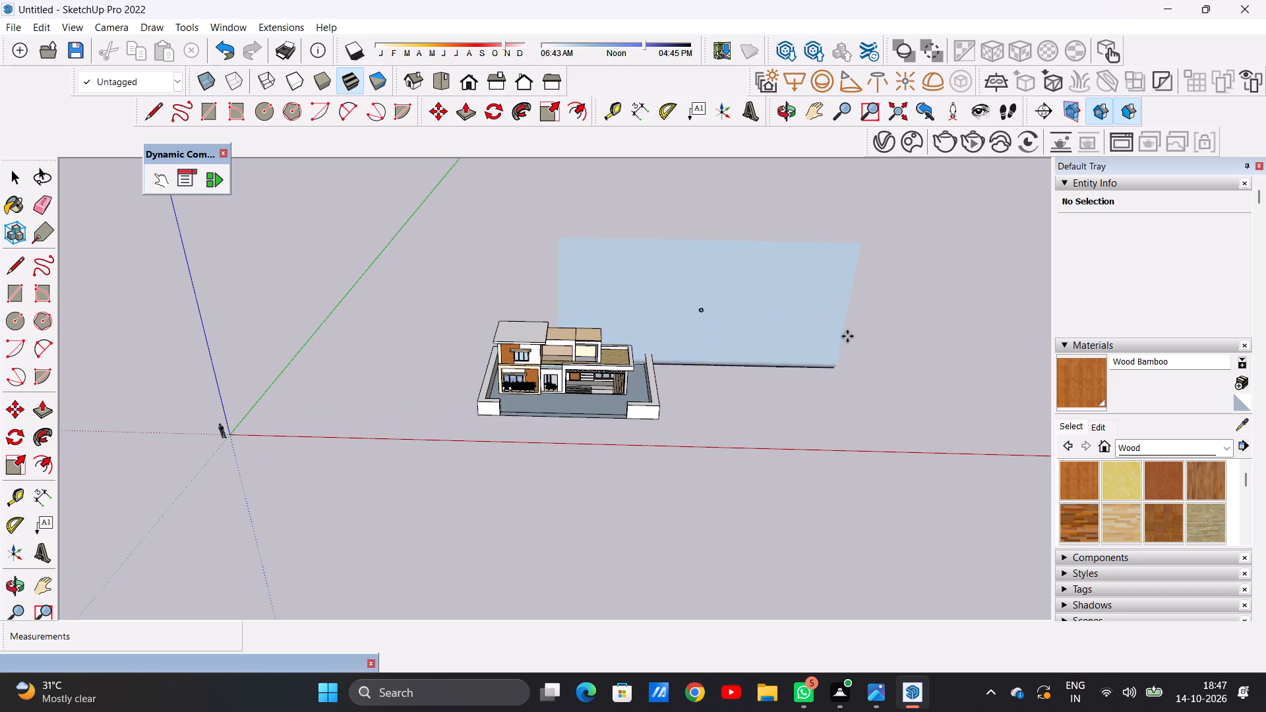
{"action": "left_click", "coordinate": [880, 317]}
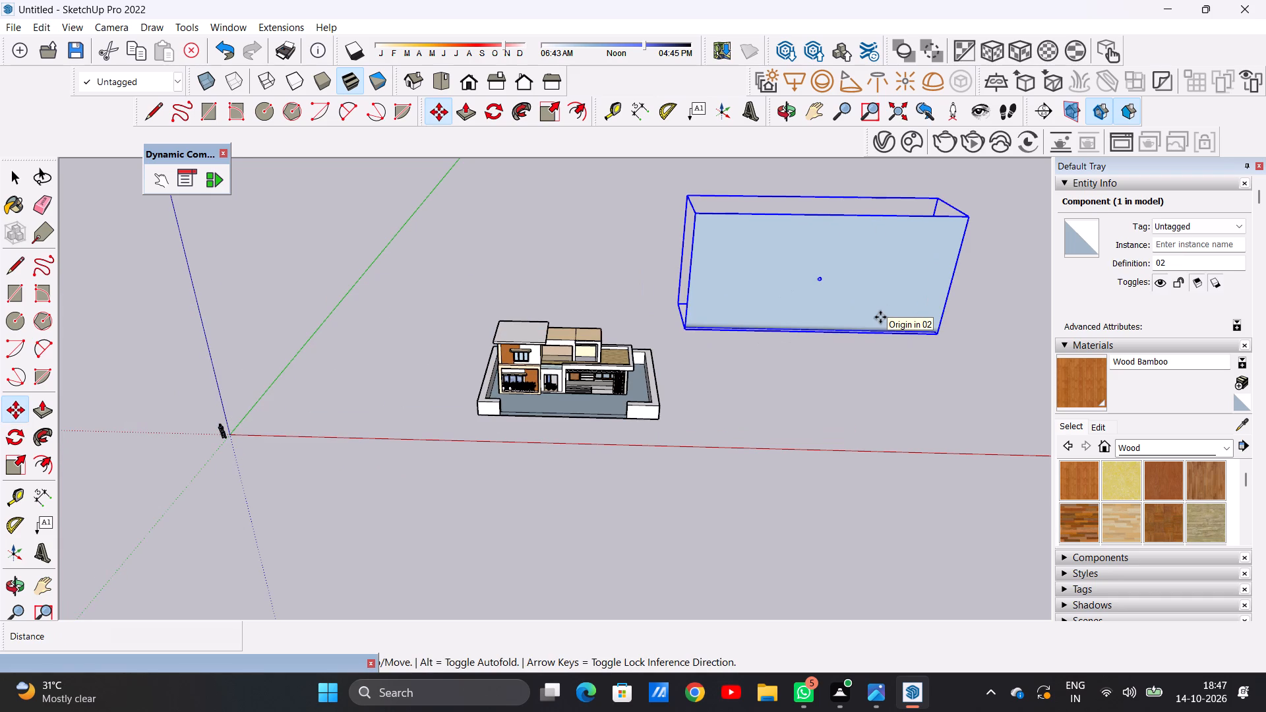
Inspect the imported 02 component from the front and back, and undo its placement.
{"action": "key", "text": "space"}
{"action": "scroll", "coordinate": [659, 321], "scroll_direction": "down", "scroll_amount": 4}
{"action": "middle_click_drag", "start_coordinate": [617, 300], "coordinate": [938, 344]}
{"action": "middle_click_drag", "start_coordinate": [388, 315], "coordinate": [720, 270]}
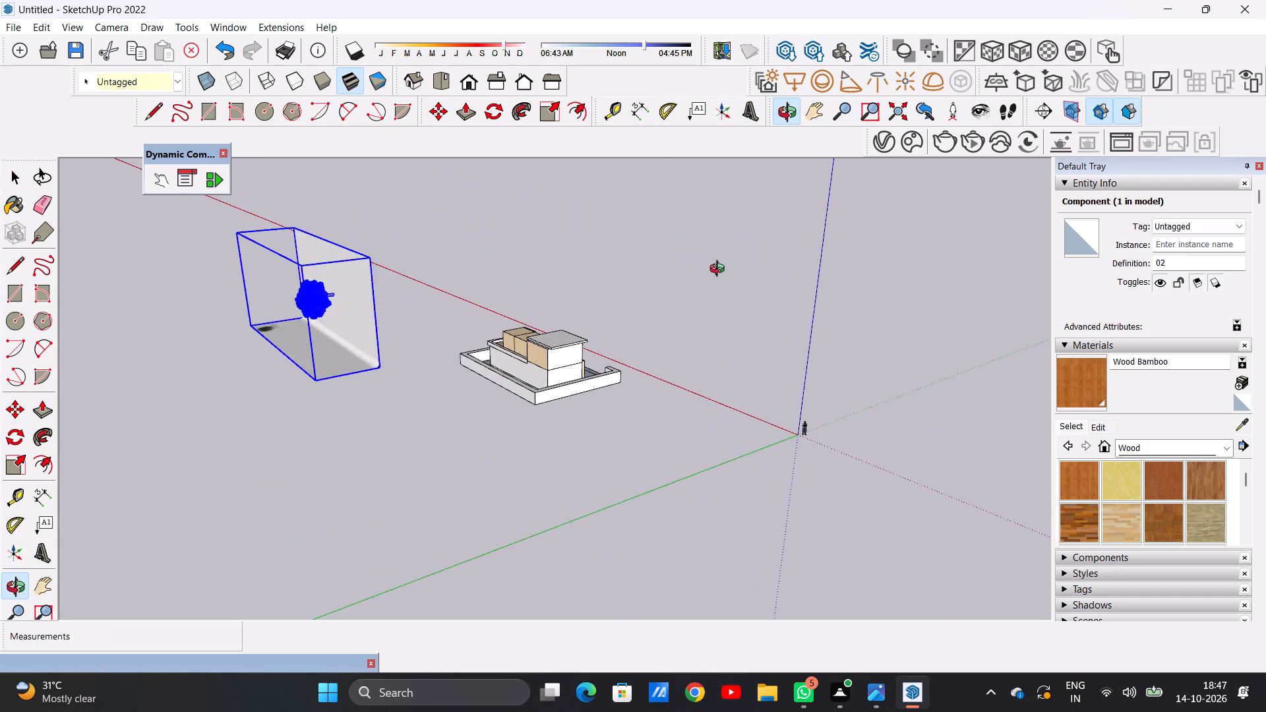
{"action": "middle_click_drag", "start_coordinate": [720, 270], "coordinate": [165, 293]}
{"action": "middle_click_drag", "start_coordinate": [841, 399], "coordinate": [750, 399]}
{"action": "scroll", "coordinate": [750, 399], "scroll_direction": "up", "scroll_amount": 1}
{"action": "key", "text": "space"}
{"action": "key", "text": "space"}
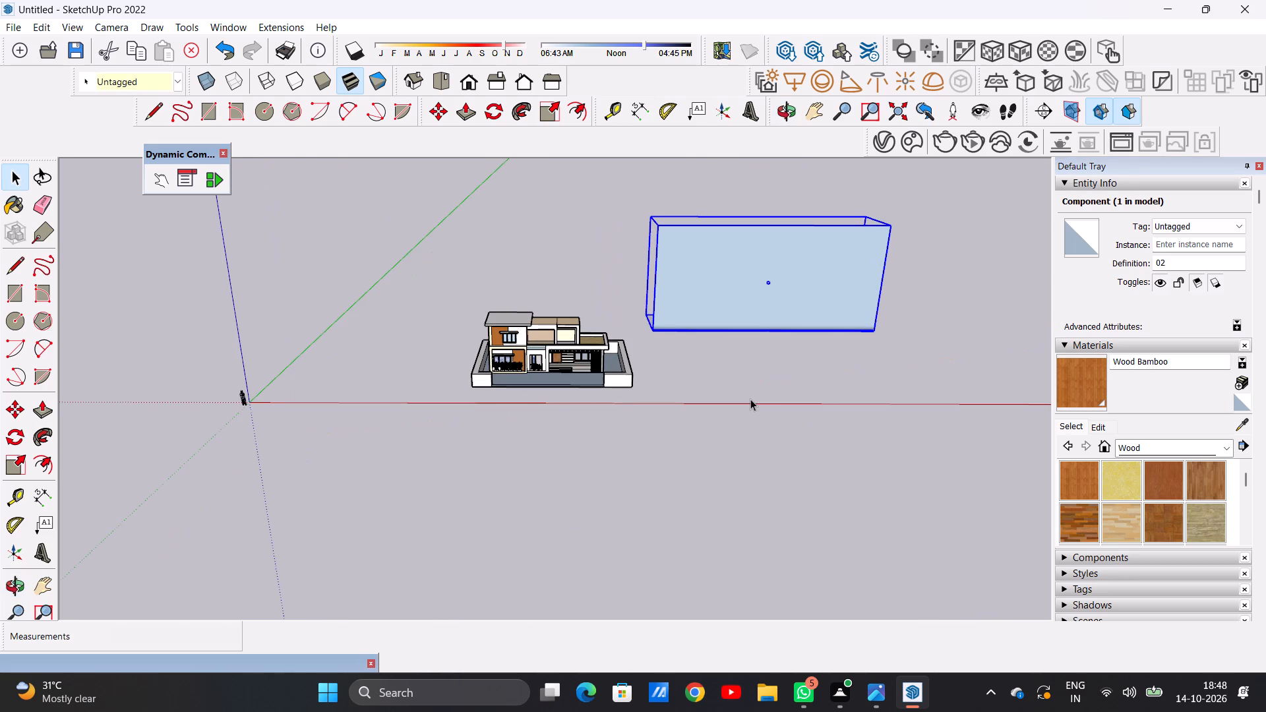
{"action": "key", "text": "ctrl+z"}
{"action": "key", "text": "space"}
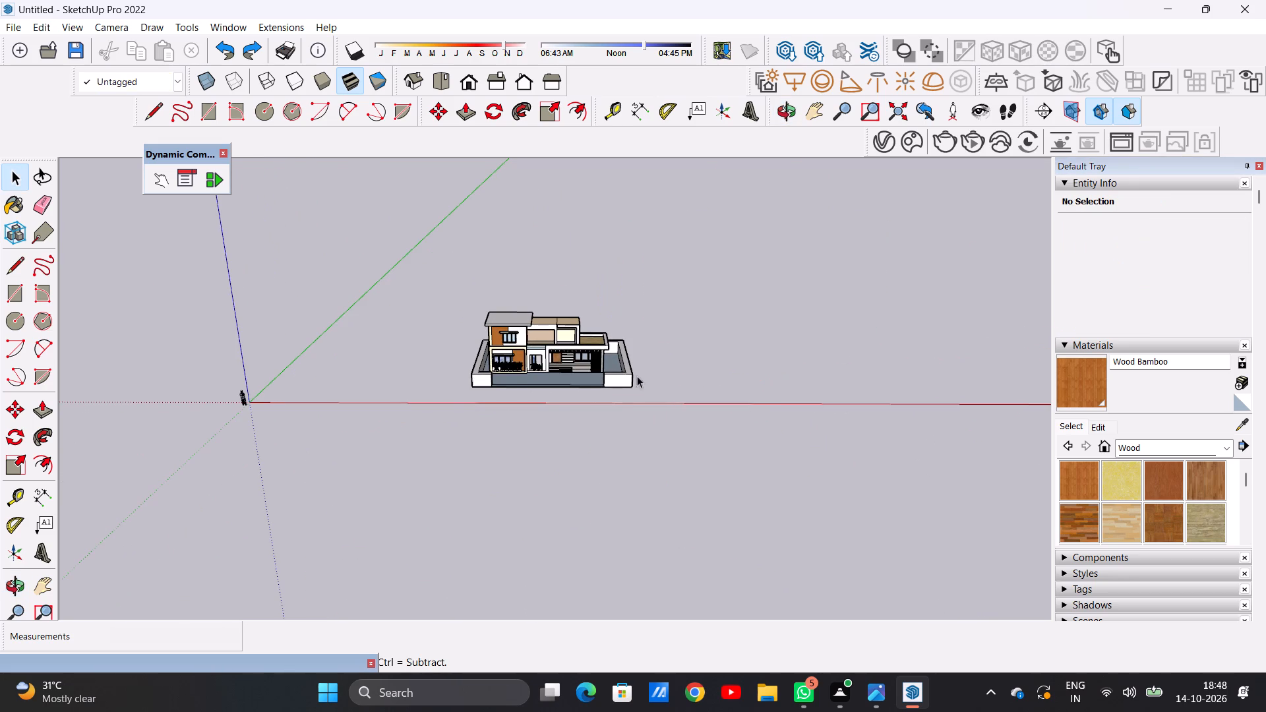
Examine the house front, the paved yard and the compound walls from a low corner view and from above.
{"action": "scroll", "coordinate": [576, 367], "scroll_direction": "up", "scroll_amount": 20}
{"action": "scroll", "coordinate": [576, 367], "scroll_direction": "up", "scroll_amount": 7}
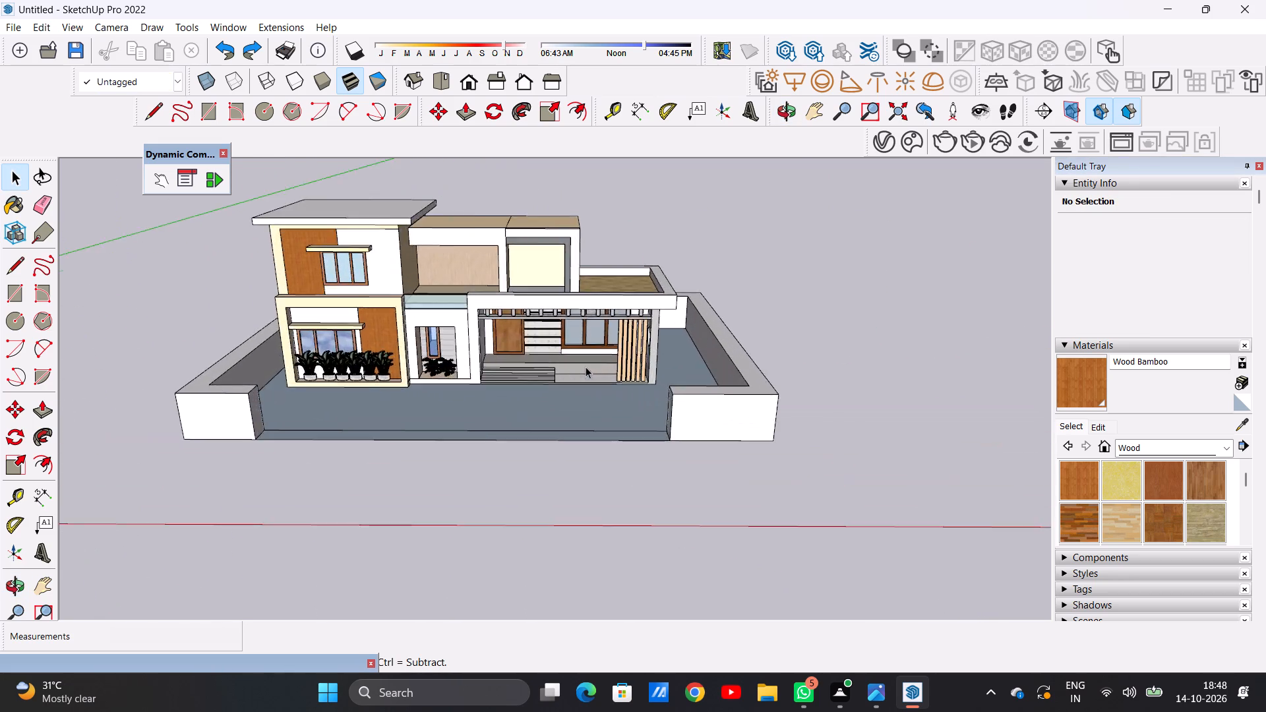
{"action": "scroll", "coordinate": [586, 367], "scroll_direction": "up", "scroll_amount": 5}
{"action": "scroll", "coordinate": [535, 382], "scroll_direction": "down", "scroll_amount": 4}
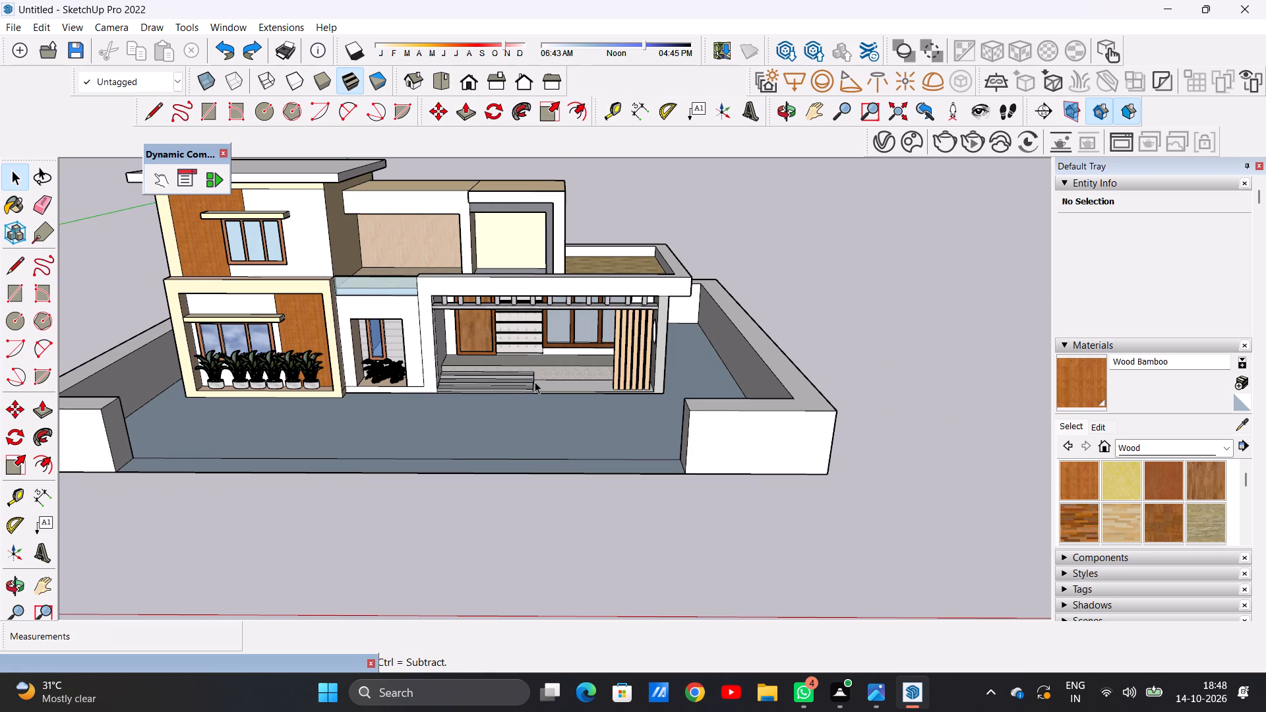
{"action": "scroll", "coordinate": [535, 382], "scroll_direction": "down", "scroll_amount": 9}
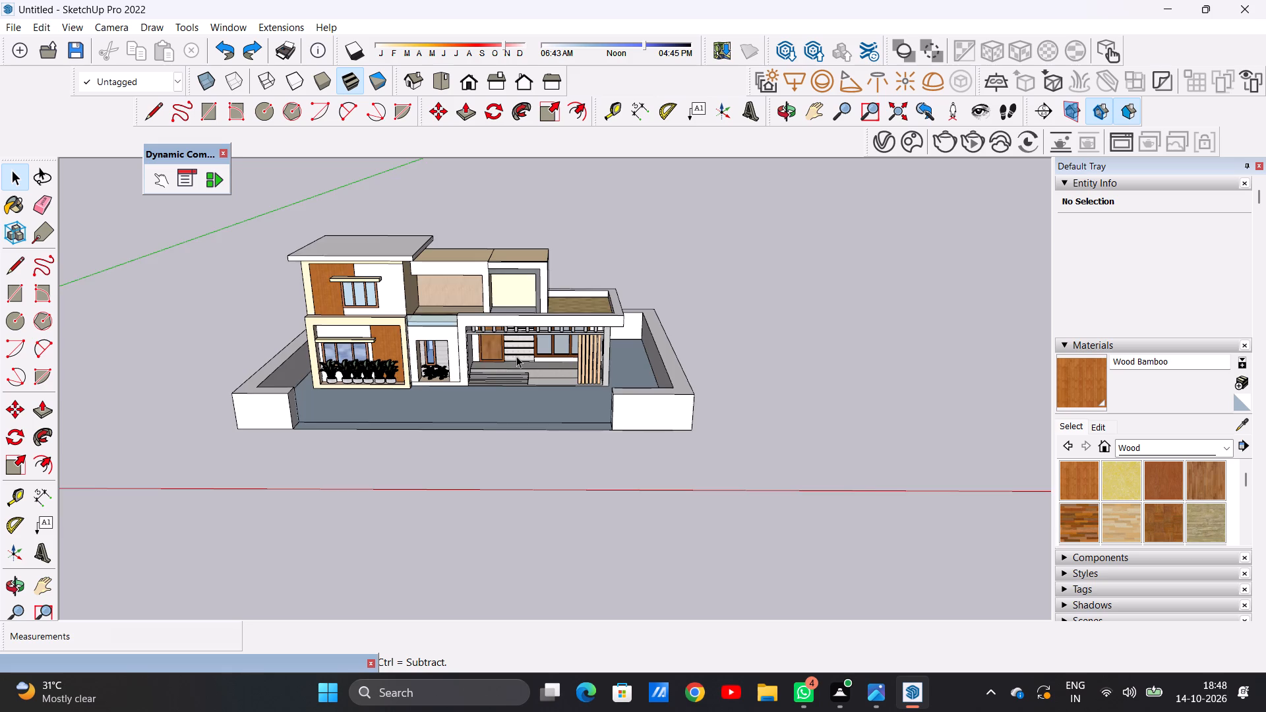
{"action": "scroll", "coordinate": [516, 356], "scroll_direction": "up", "scroll_amount": 5}
{"action": "middle_click_drag", "start_coordinate": [524, 406], "coordinate": [372, 369]}
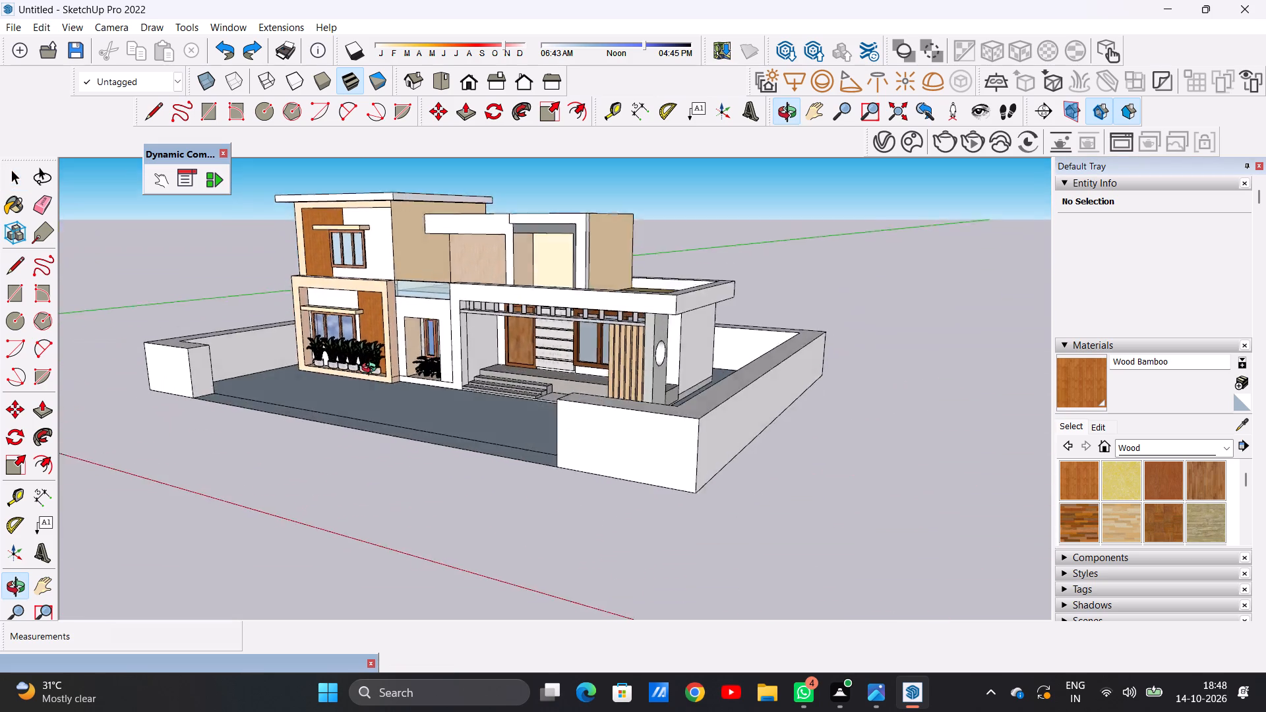
{"action": "middle_click_drag", "start_coordinate": [372, 369], "coordinate": [438, 377]}
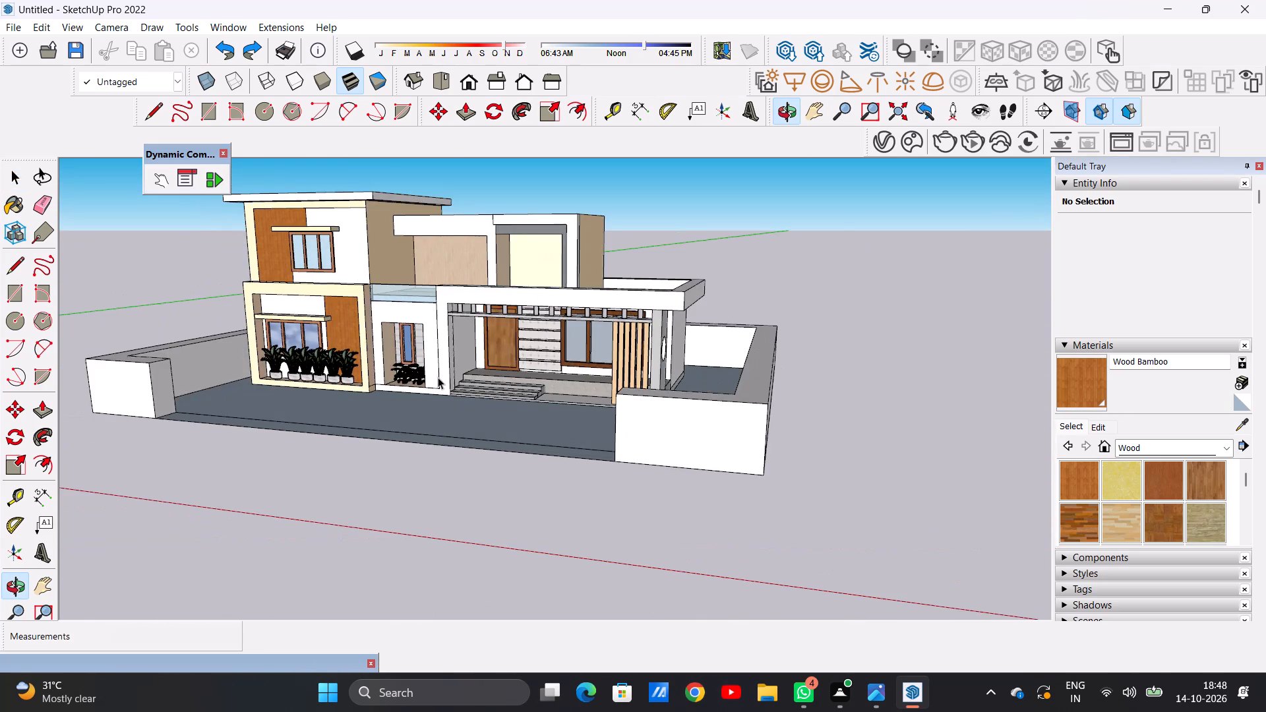
{"action": "scroll", "coordinate": [610, 407], "scroll_direction": "down", "scroll_amount": 4}
{"action": "middle_click_drag", "start_coordinate": [564, 353], "coordinate": [647, 494]}
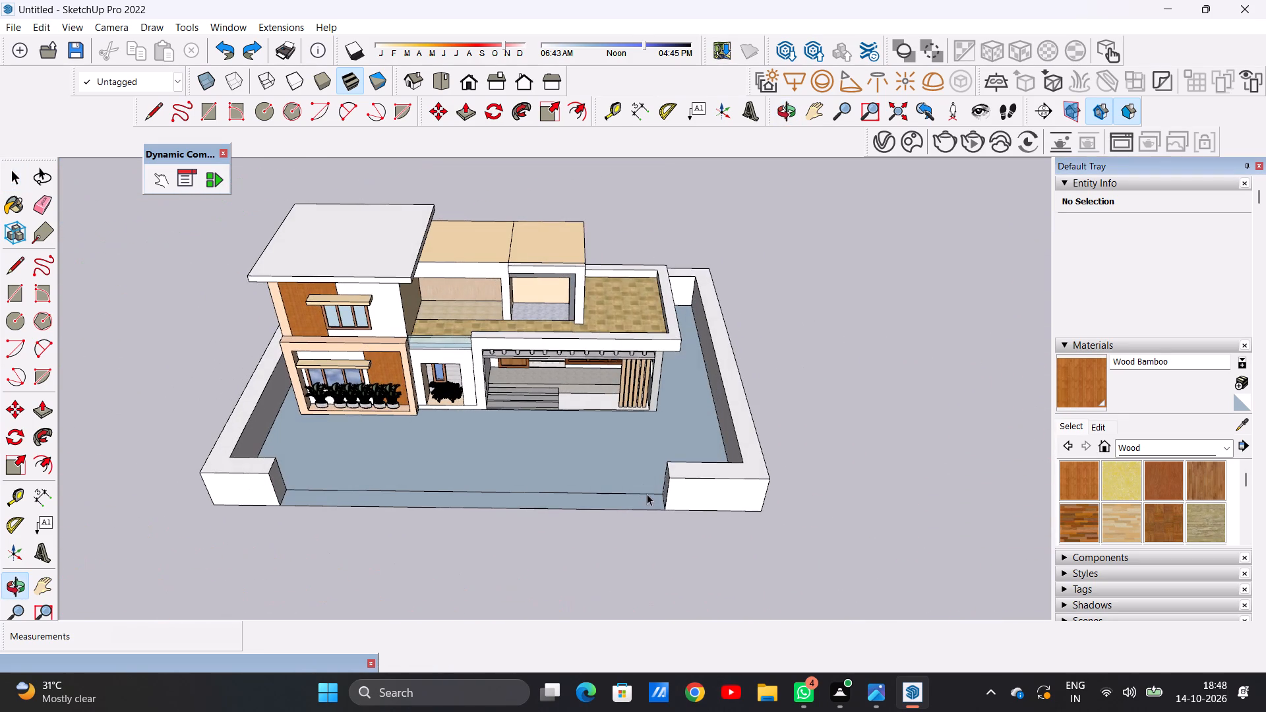
{"action": "scroll", "coordinate": [471, 410], "scroll_direction": "up", "scroll_amount": 5}
{"action": "scroll", "coordinate": [589, 378], "scroll_direction": "down", "scroll_amount": 5}
{"action": "middle_click_drag", "start_coordinate": [607, 377], "coordinate": [607, 416]}
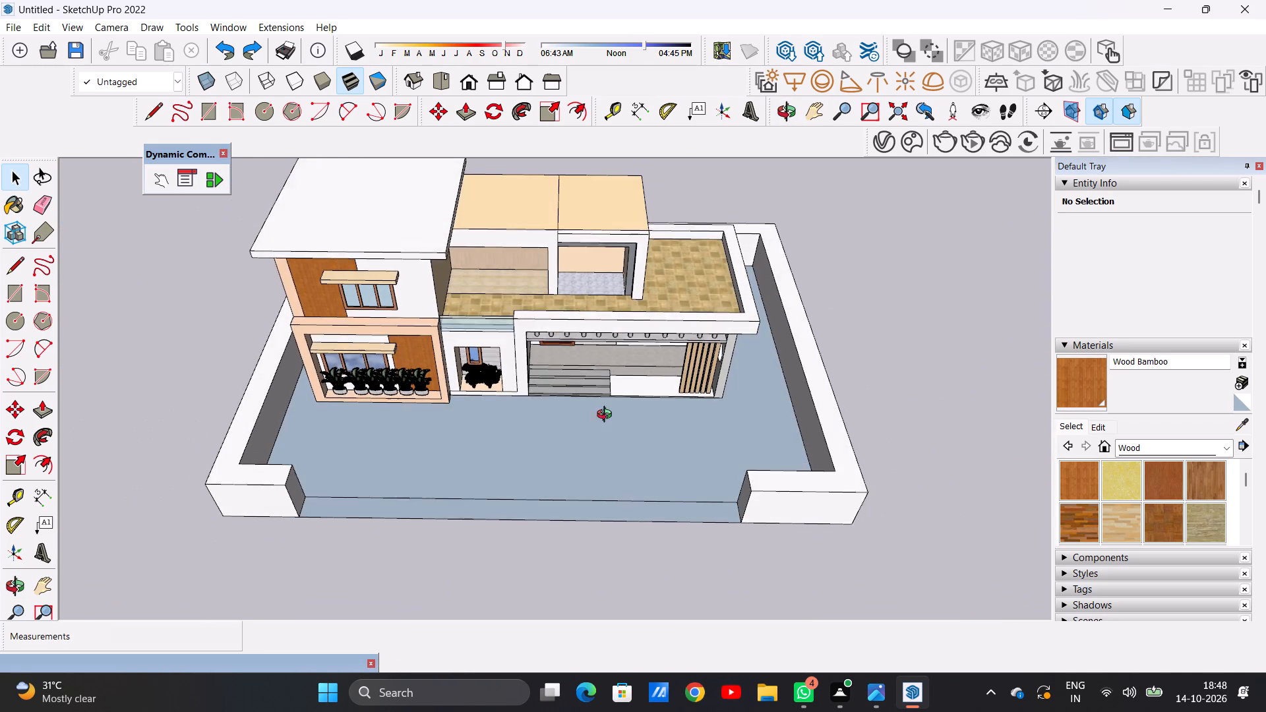
{"action": "middle_click_drag", "start_coordinate": [607, 416], "coordinate": [607, 436]}
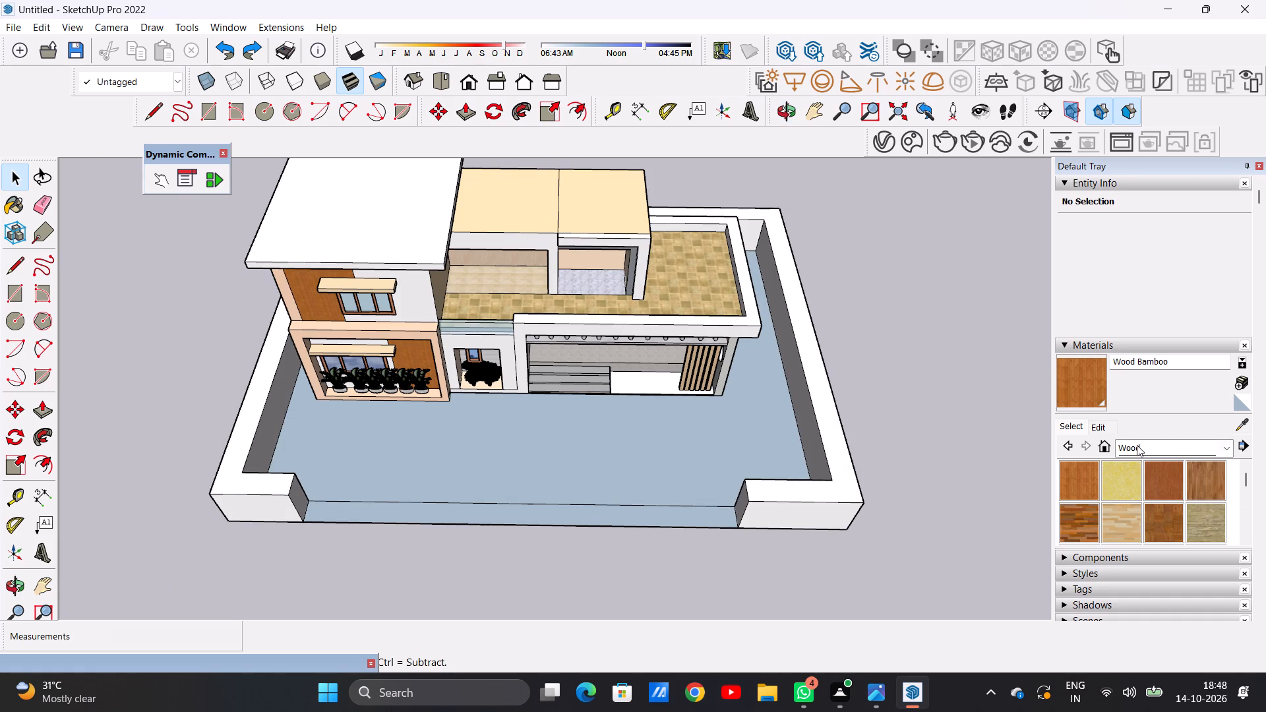
Paint the yard floor in front of the house with Pavers with Grass Brick from the Landscaping, Fencing and Vegetation materials.
{"action": "left_click", "coordinate": [1137, 445]}
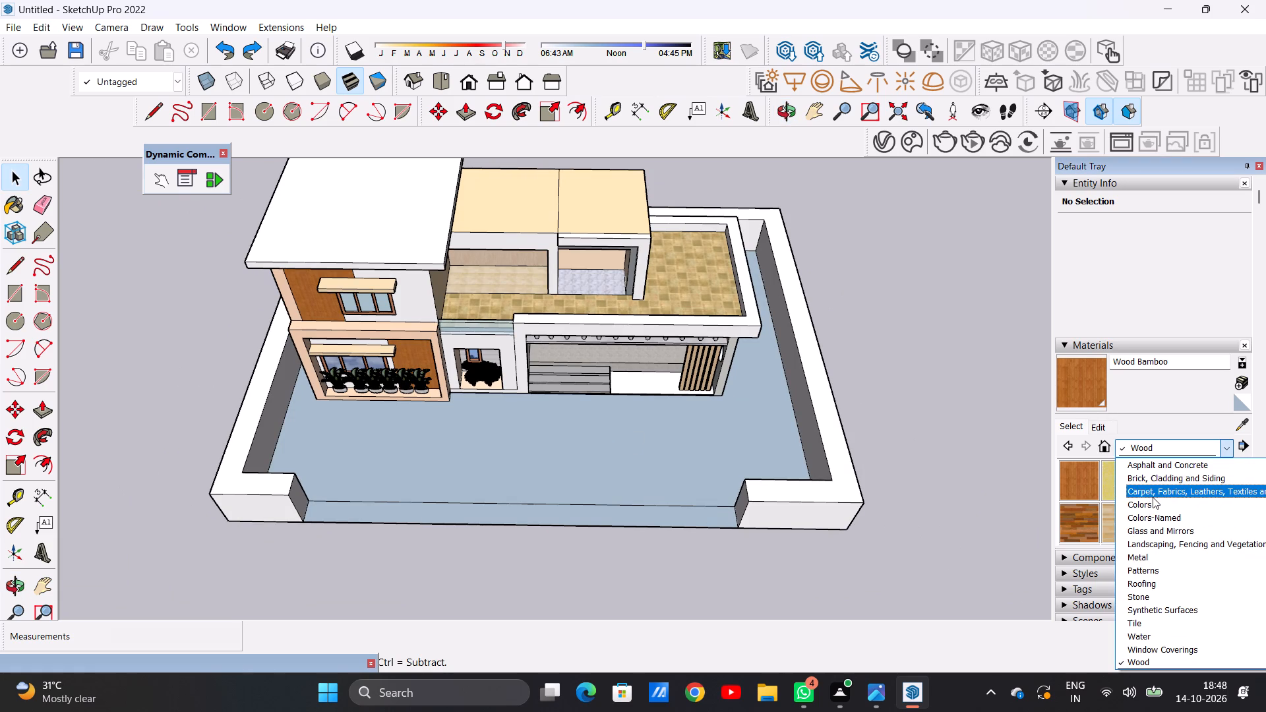
{"action": "left_click", "coordinate": [1162, 541]}
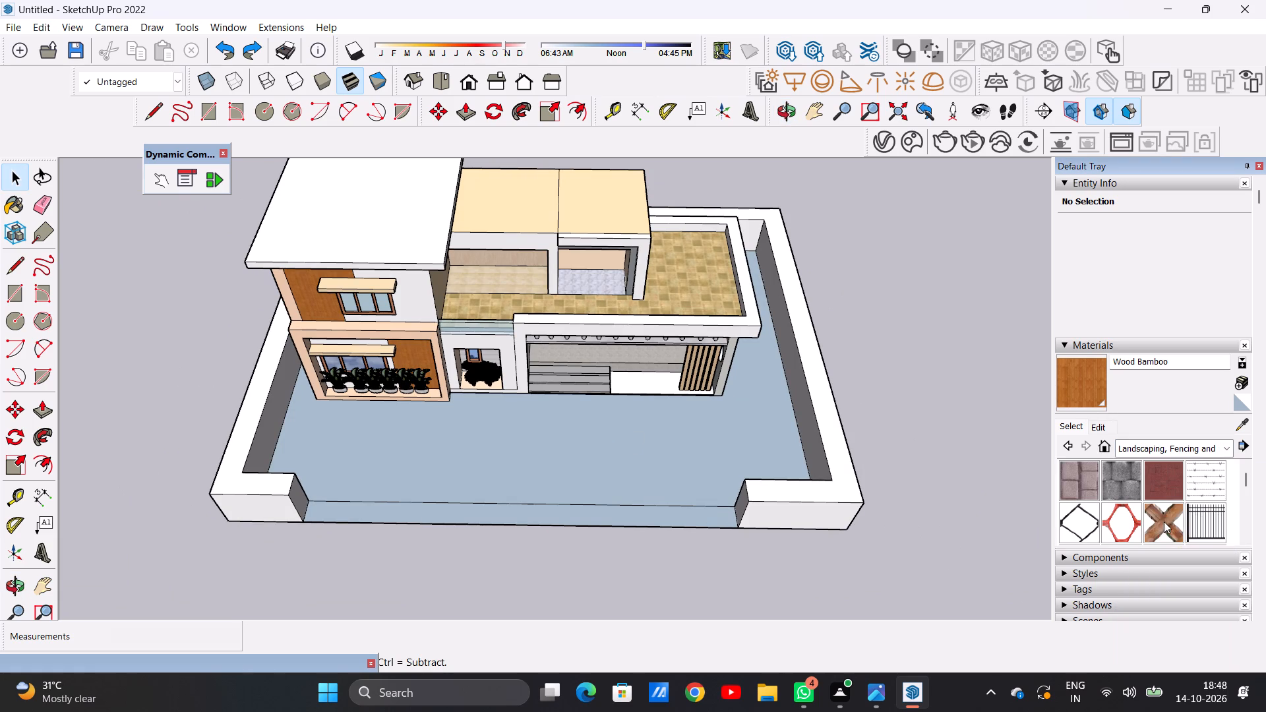
{"action": "scroll", "coordinate": [1164, 516], "scroll_direction": "down", "scroll_amount": 3}
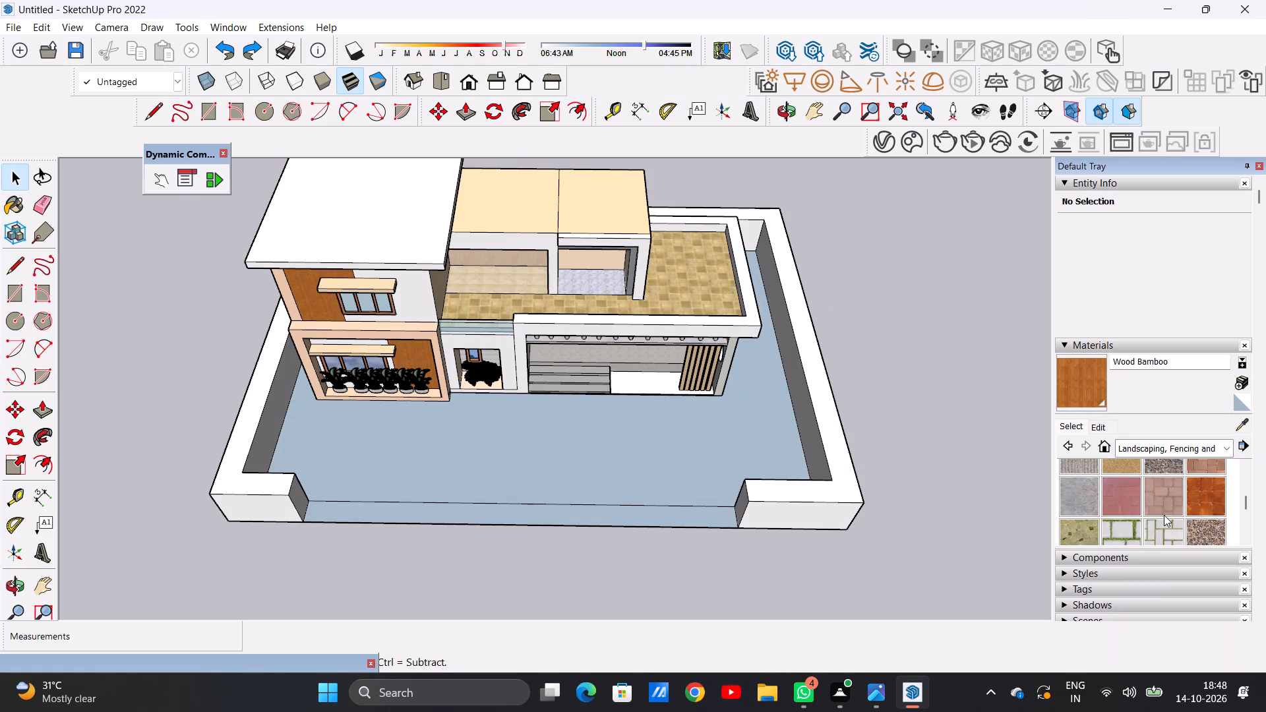
{"action": "scroll", "coordinate": [1164, 515], "scroll_direction": "down", "scroll_amount": 1}
{"action": "scroll", "coordinate": [1164, 515], "scroll_direction": "up", "scroll_amount": 1}
{"action": "scroll", "coordinate": [1164, 515], "scroll_direction": "down", "scroll_amount": 1}
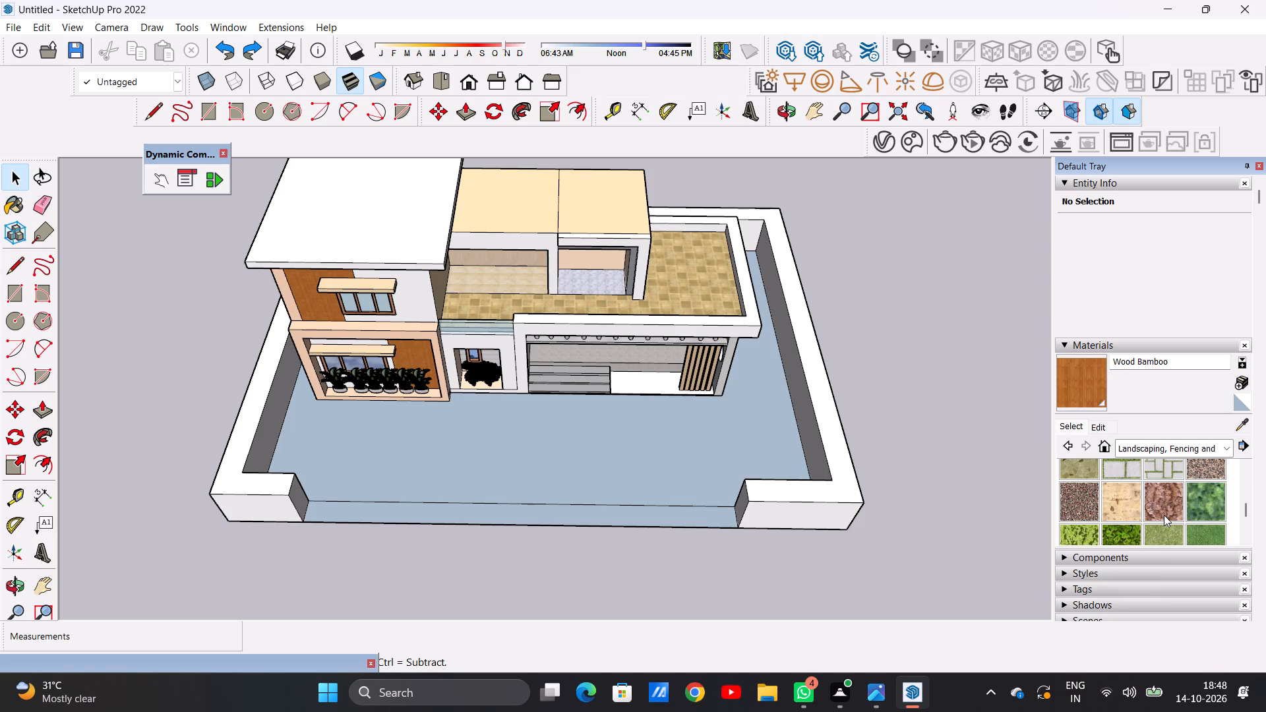
{"action": "scroll", "coordinate": [1156, 469], "scroll_direction": "up", "scroll_amount": 1}
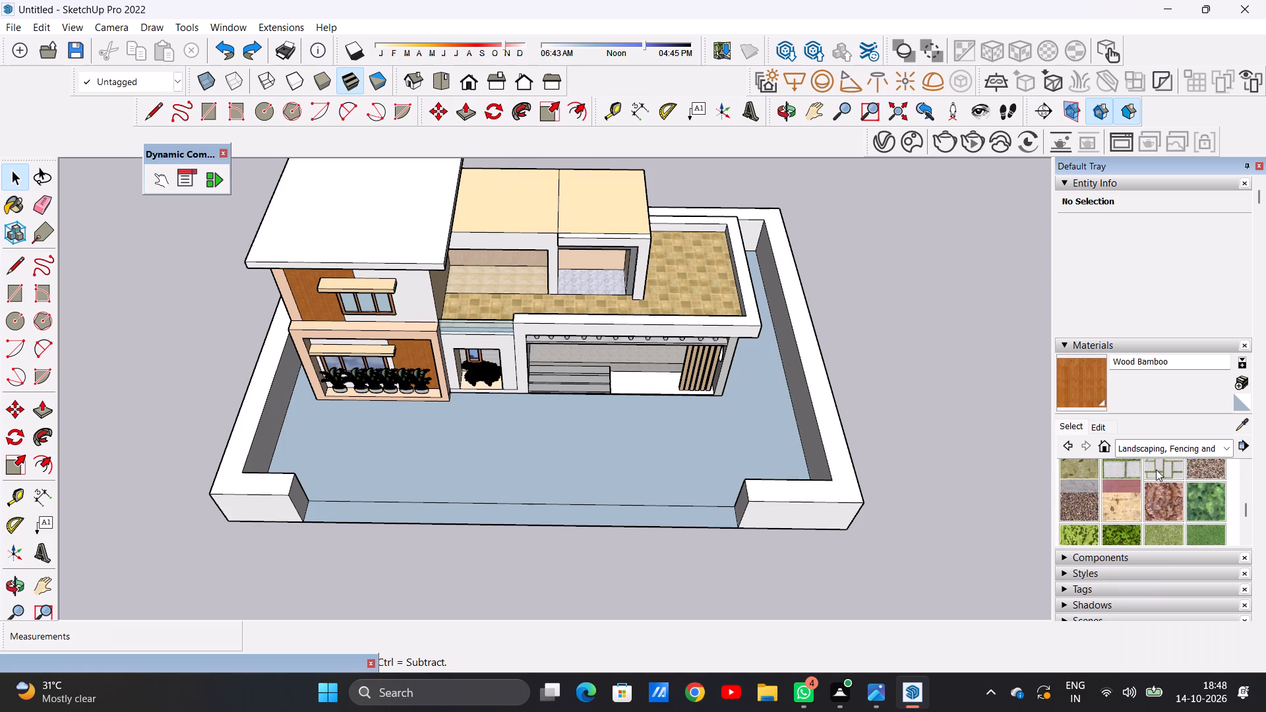
{"action": "left_click", "coordinate": [1116, 531]}
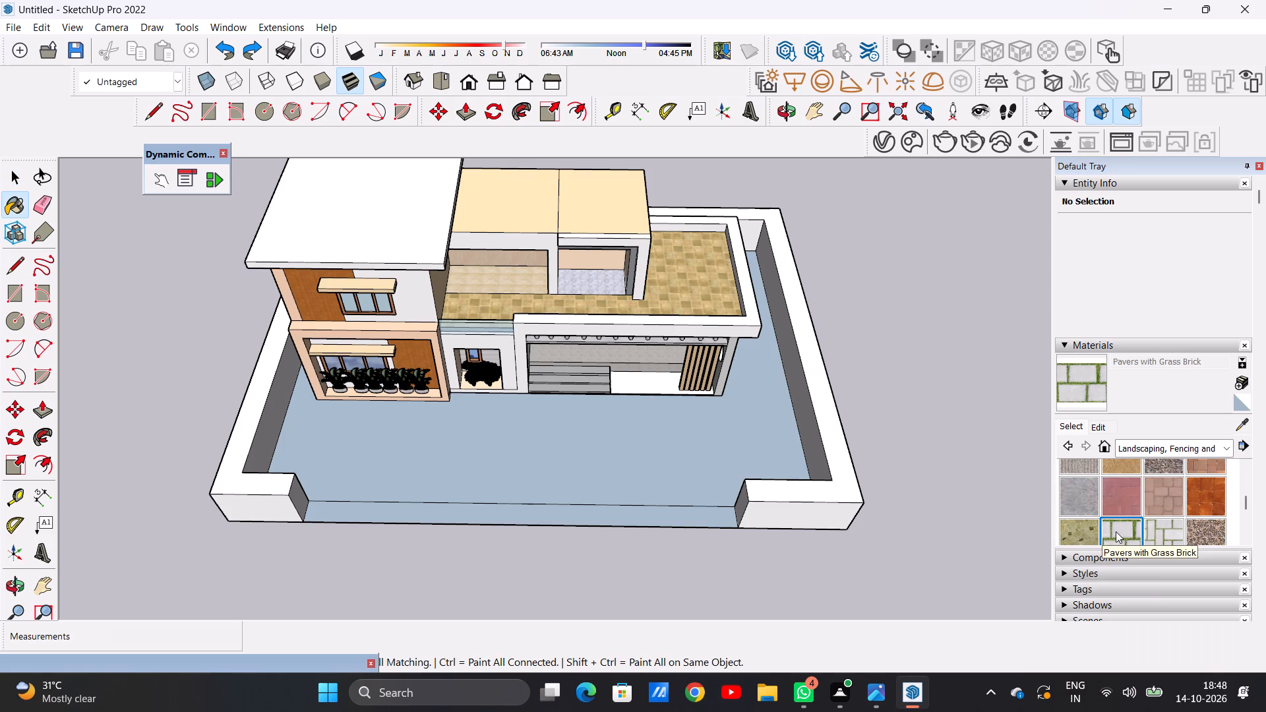
{"action": "left_click", "coordinate": [665, 453]}
Enlarge the Pavers with Grass Brick texture on the yard, trying a width of 5' and settling on 10'.
{"action": "scroll", "coordinate": [665, 453], "scroll_direction": "up", "scroll_amount": 7}
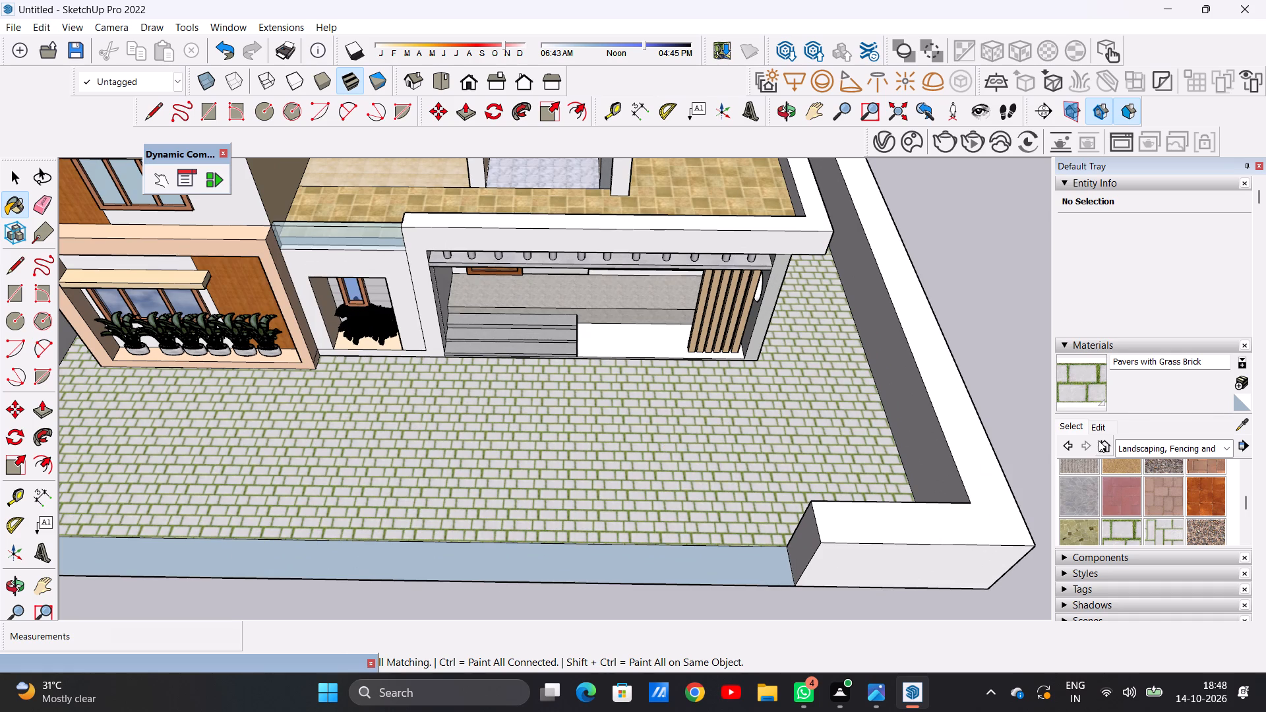
{"action": "left_click", "coordinate": [1095, 427]}
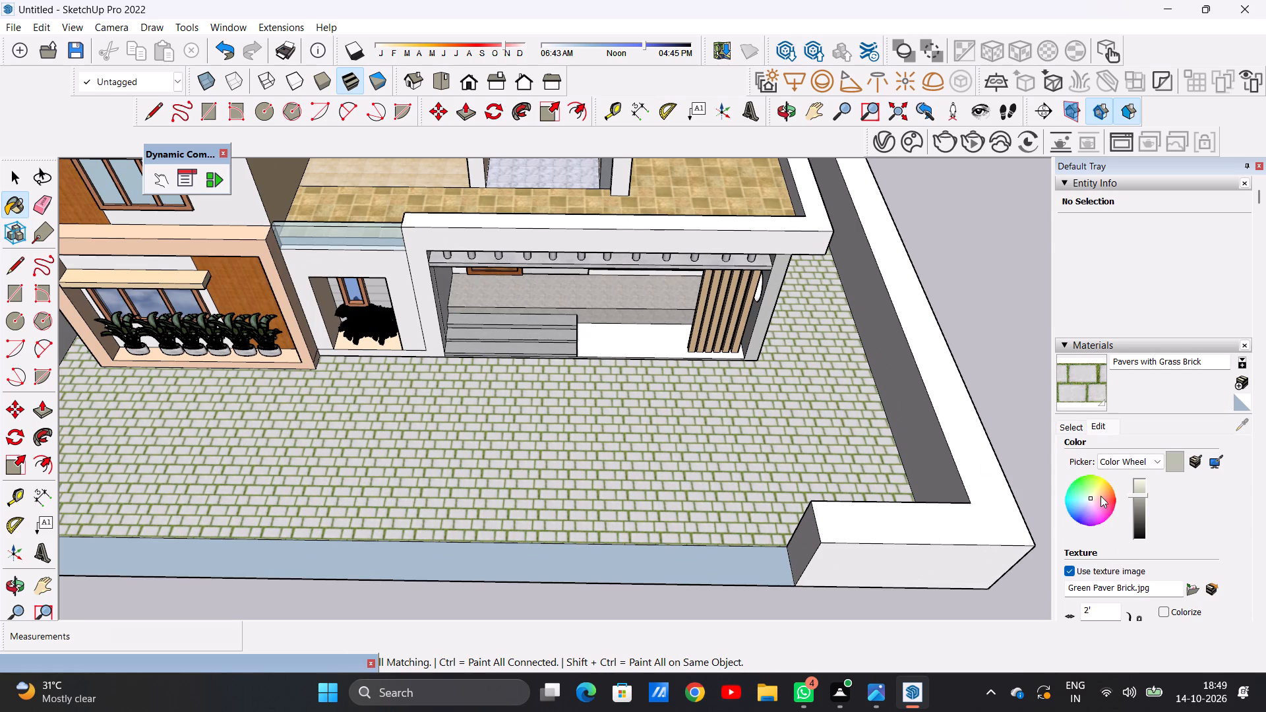
{"action": "scroll", "coordinate": [1100, 496], "scroll_direction": "down", "scroll_amount": 1}
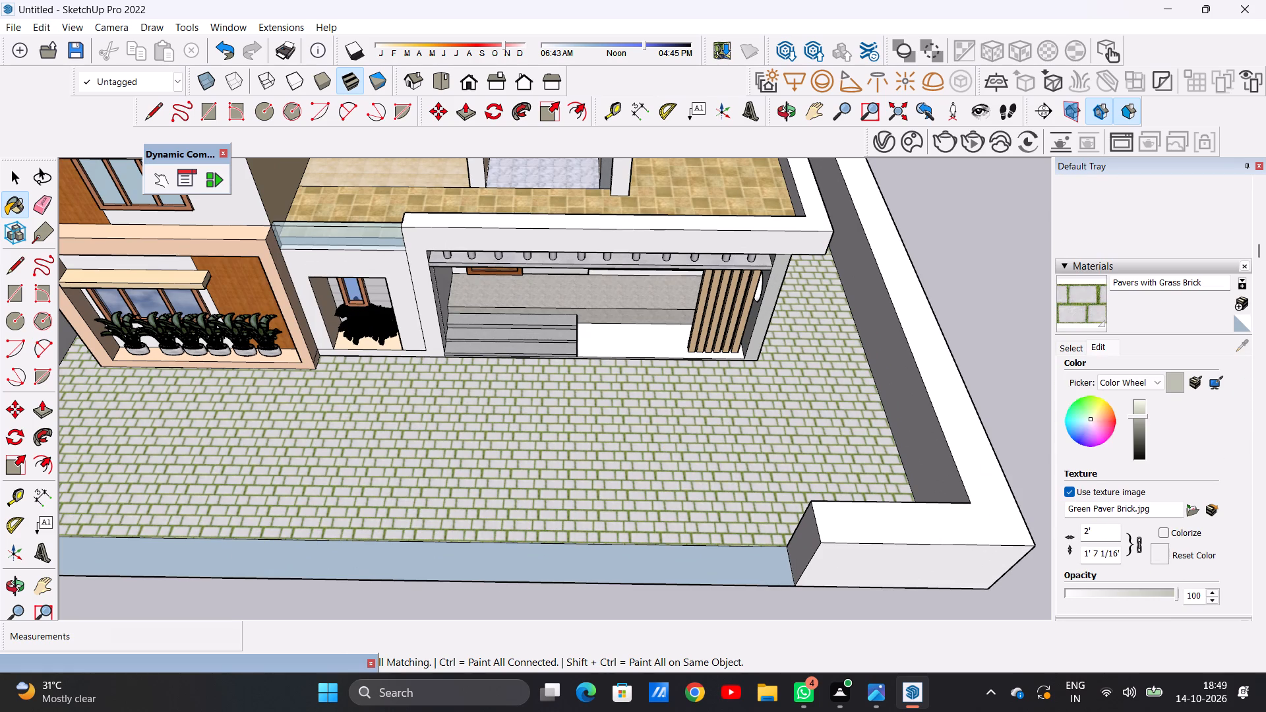
{"action": "left_click", "coordinate": [1096, 529]}
{"action": "key", "text": "BackSpace"}
{"action": "key", "text": "BackSpace"}
{"action": "key", "text": "BackSpace"}
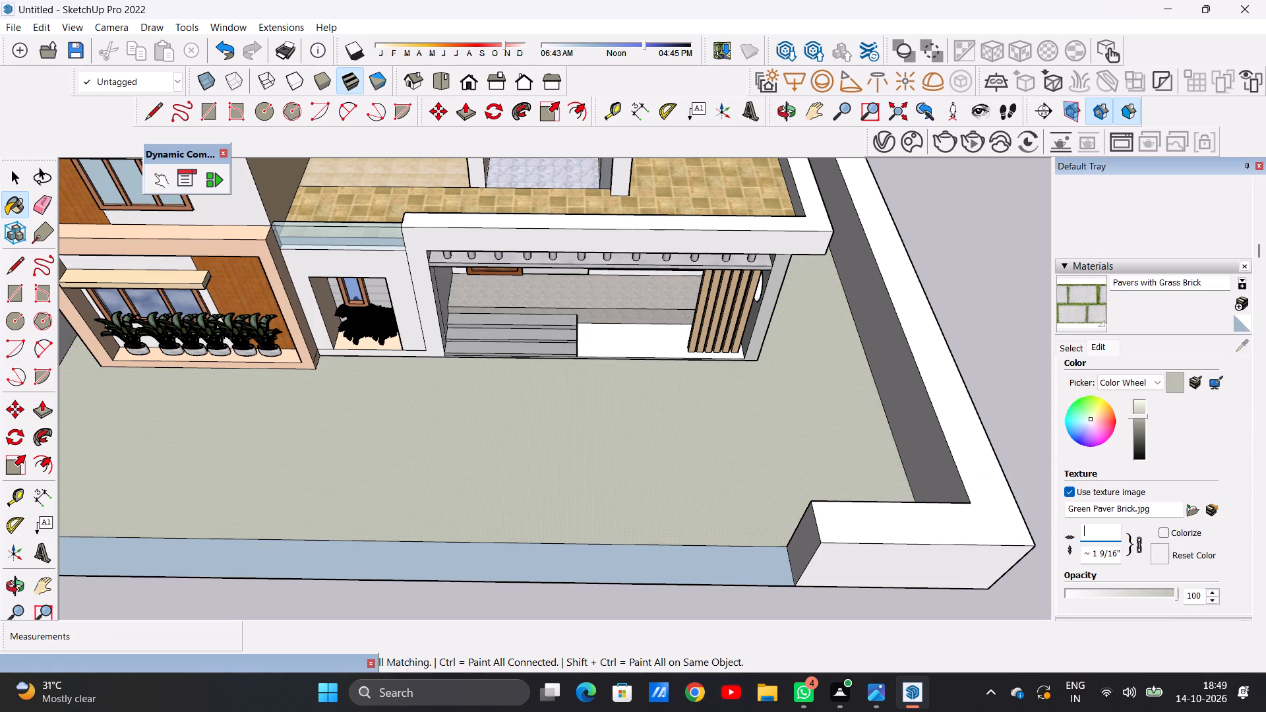
{"action": "key", "text": "BackSpace"}
{"action": "key", "text": "BackSpace"}
{"action": "type", "text": "5'"}
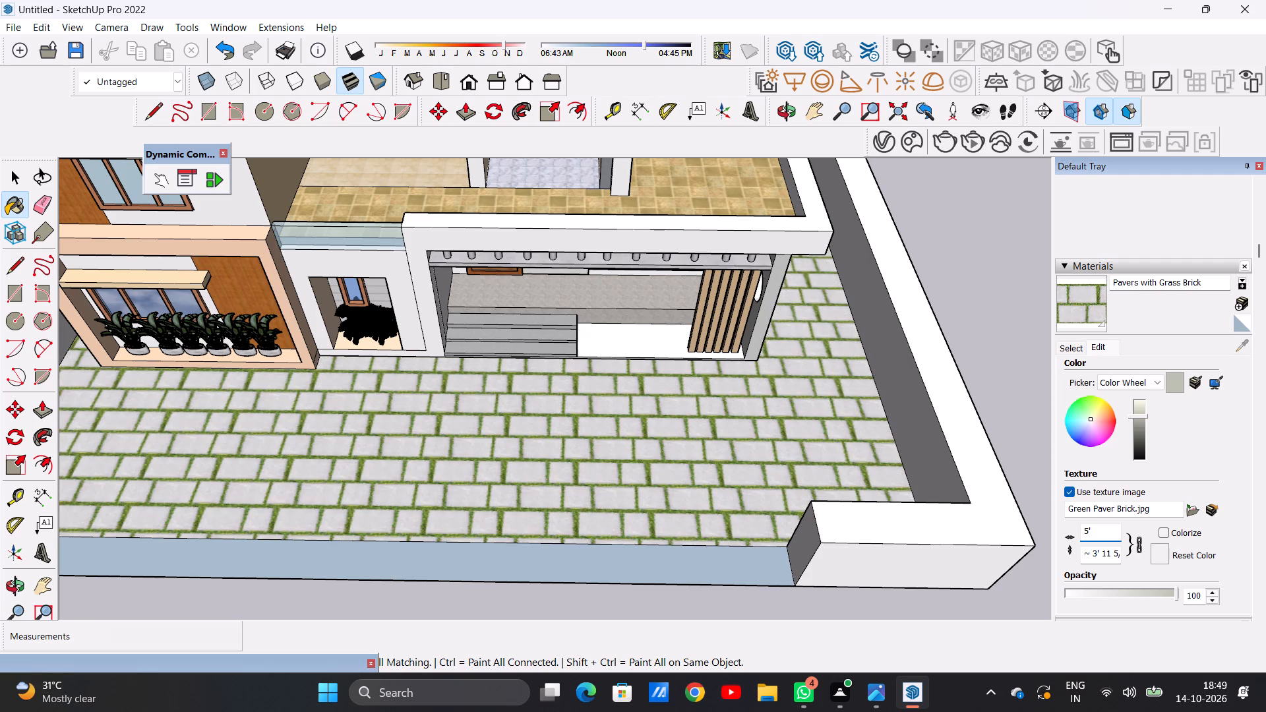
{"action": "key", "text": "BackSpace"}
{"action": "key", "text": "BackSpace"}
{"action": "type", "text": "10'"}
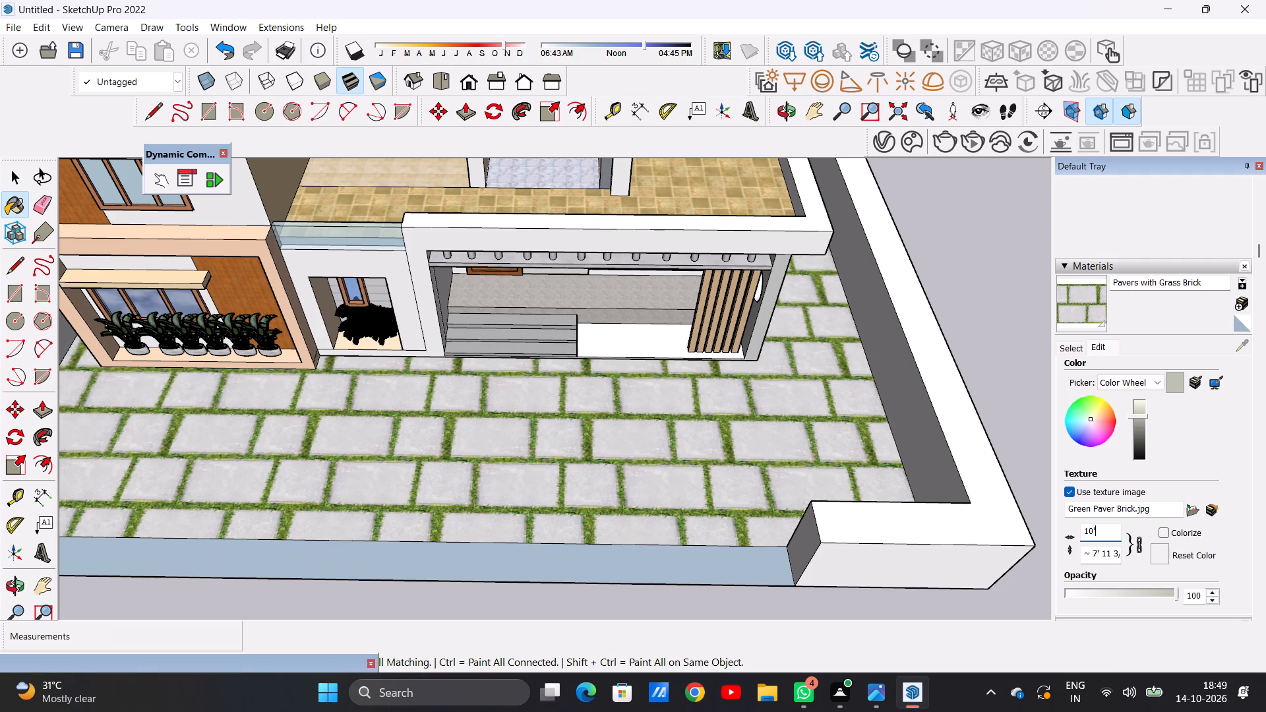
{"action": "key", "text": "Return"}
{"action": "key", "text": "space"}
Examine the enlarged paving against the house front and compound walls, close up, from above and from a low front view.
{"action": "scroll", "coordinate": [677, 453], "scroll_direction": "down", "scroll_amount": 8}
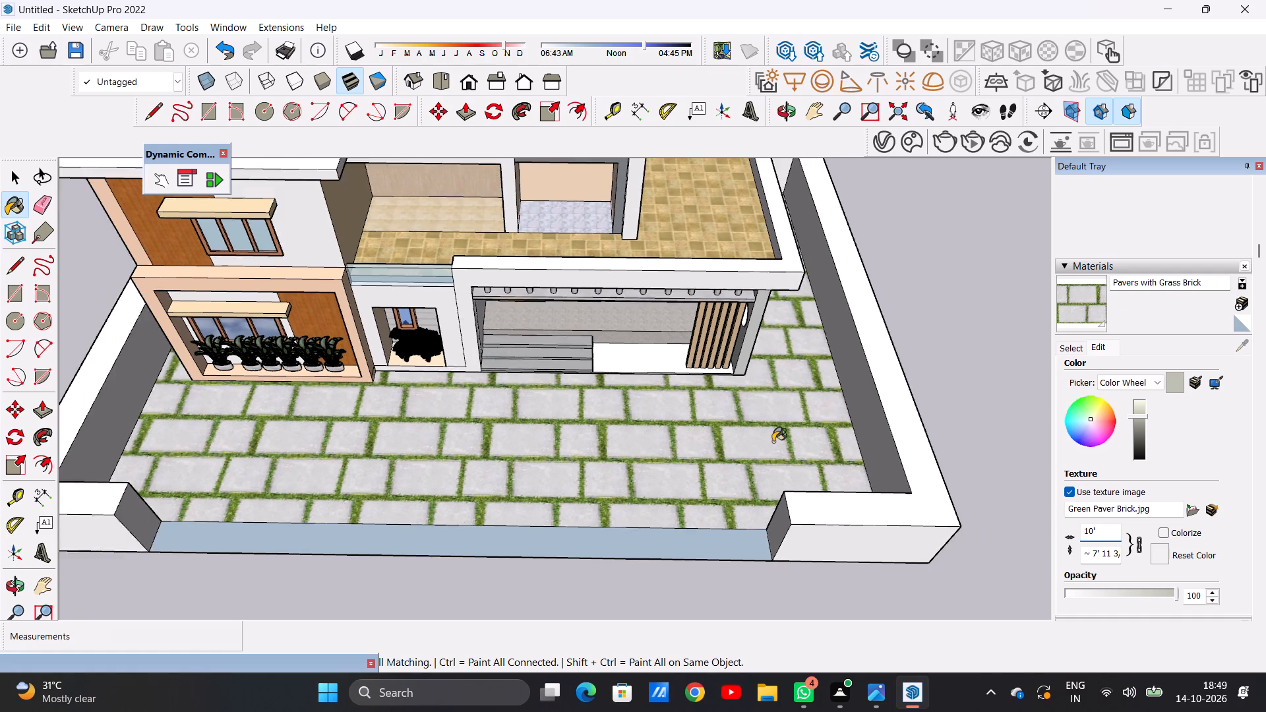
{"action": "scroll", "coordinate": [773, 442], "scroll_direction": "down", "scroll_amount": 15}
{"action": "scroll", "coordinate": [676, 434], "scroll_direction": "up", "scroll_amount": 1}
{"action": "scroll", "coordinate": [676, 434], "scroll_direction": "down", "scroll_amount": 1}
{"action": "scroll", "coordinate": [676, 434], "scroll_direction": "up", "scroll_amount": 10}
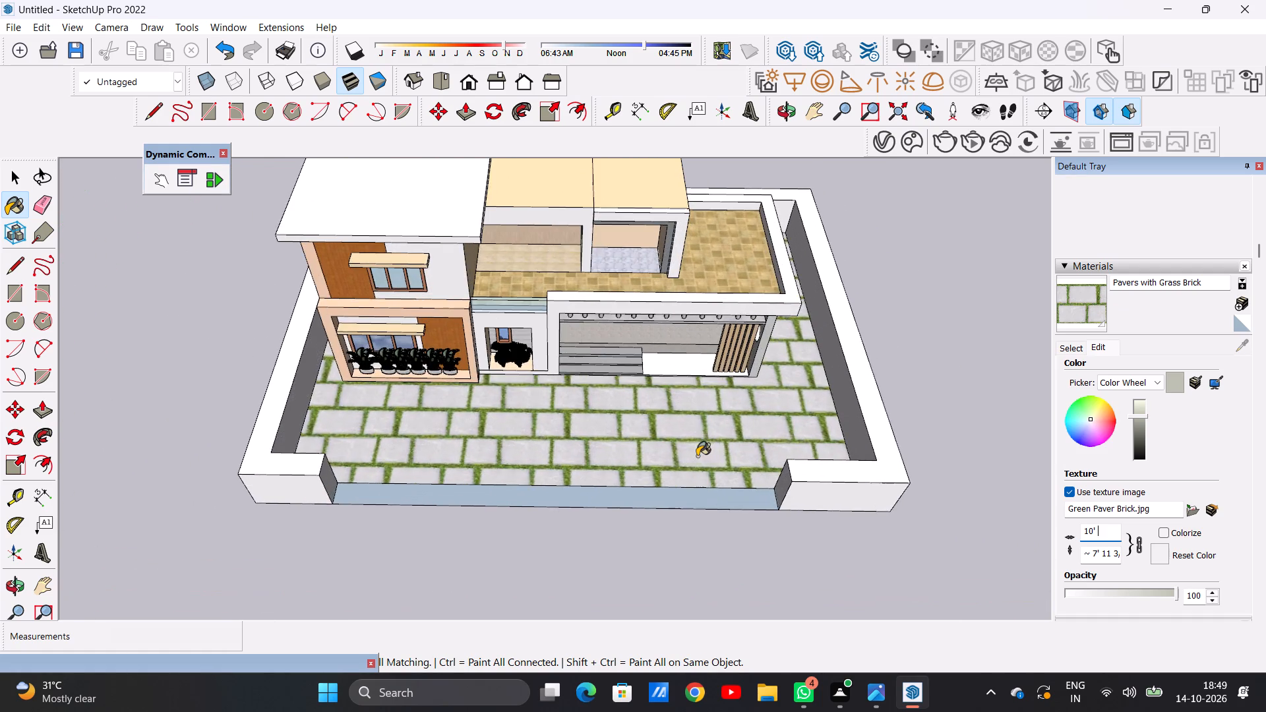
{"action": "scroll", "coordinate": [688, 490], "scroll_direction": "up", "scroll_amount": 6}
{"action": "key", "text": "space"}
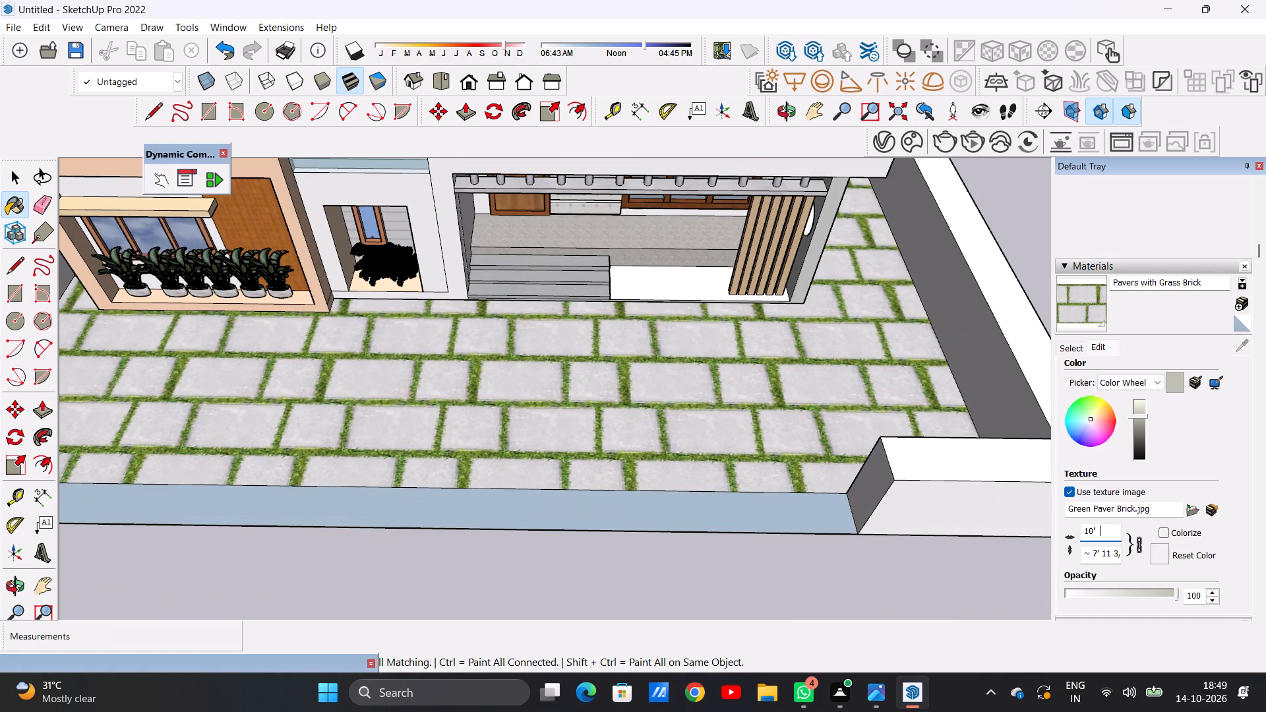
{"action": "scroll", "coordinate": [633, 479], "scroll_direction": "down", "scroll_amount": 14}
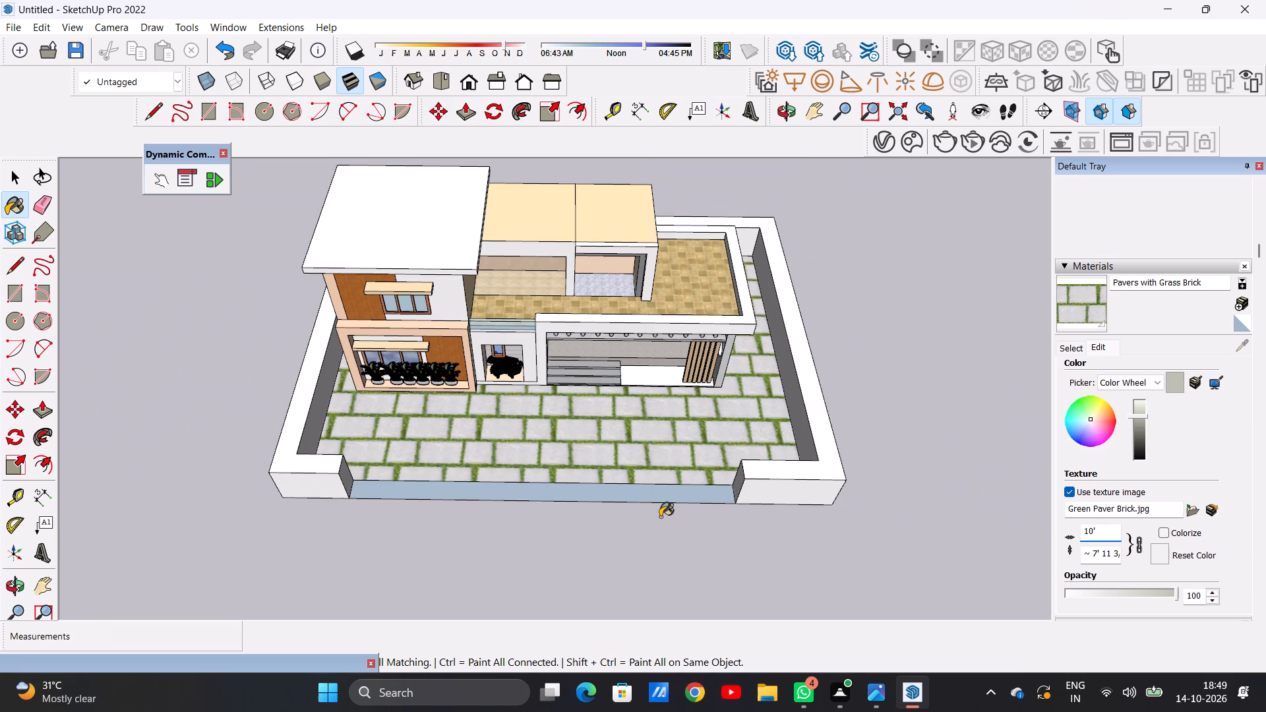
{"action": "key", "text": "space"}
{"action": "scroll", "coordinate": [571, 492], "scroll_direction": "down", "scroll_amount": 5}
{"action": "scroll", "coordinate": [604, 514], "scroll_direction": "up", "scroll_amount": 4}
{"action": "middle_click_drag", "start_coordinate": [609, 541], "coordinate": [608, 530]}
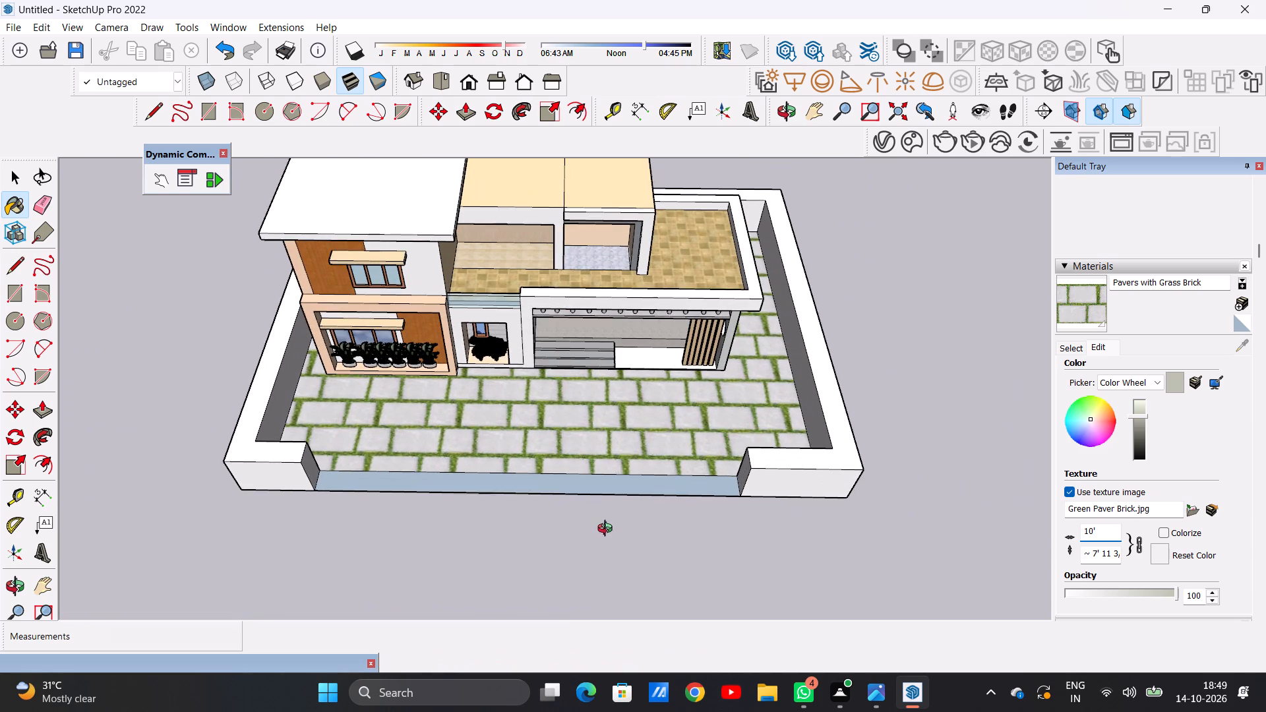
{"action": "middle_click_drag", "start_coordinate": [608, 530], "coordinate": [605, 460]}
{"action": "middle_click_drag", "start_coordinate": [632, 525], "coordinate": [632, 446]}
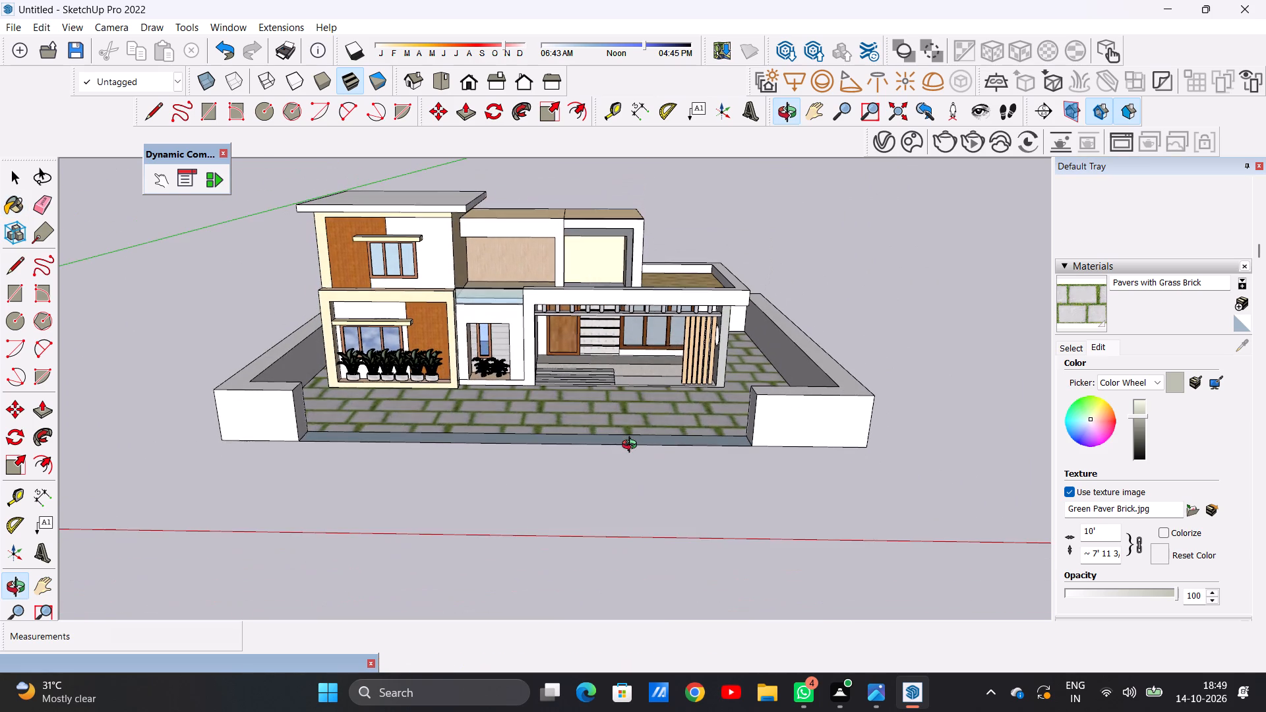
{"action": "middle_click_drag", "start_coordinate": [632, 446], "coordinate": [639, 580]}
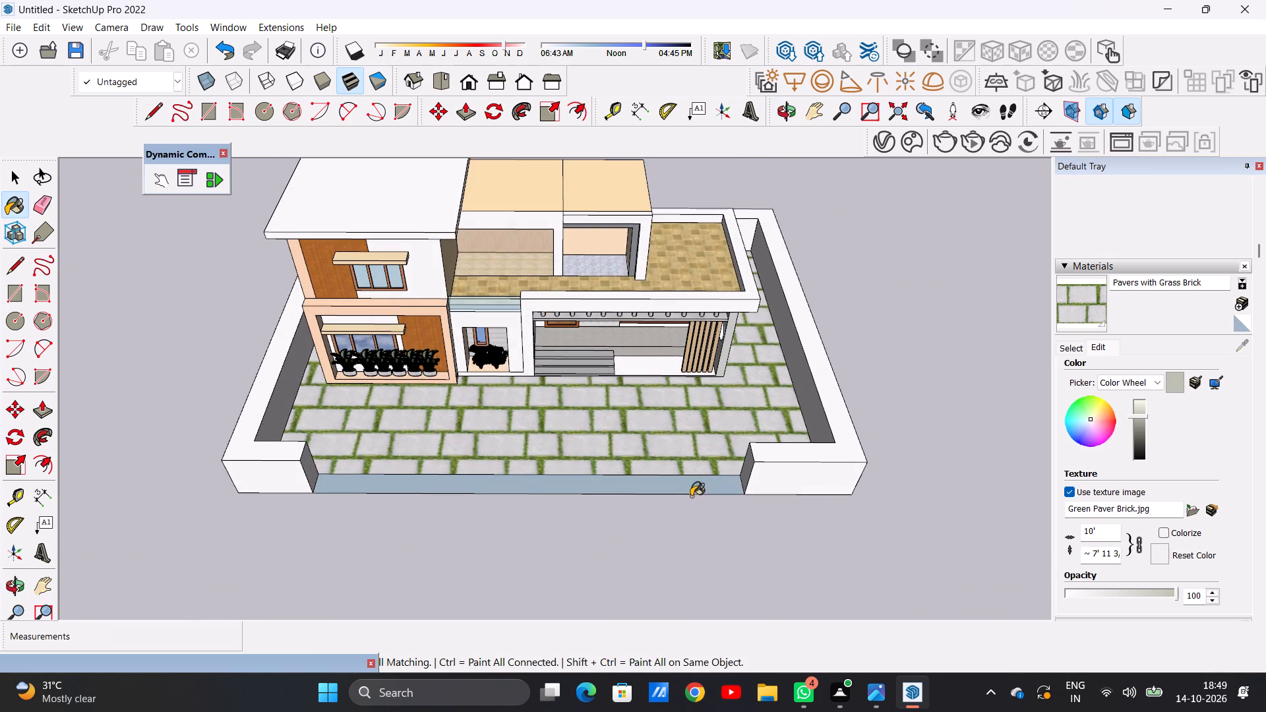
{"action": "scroll", "coordinate": [700, 497], "scroll_direction": "up", "scroll_amount": 5}
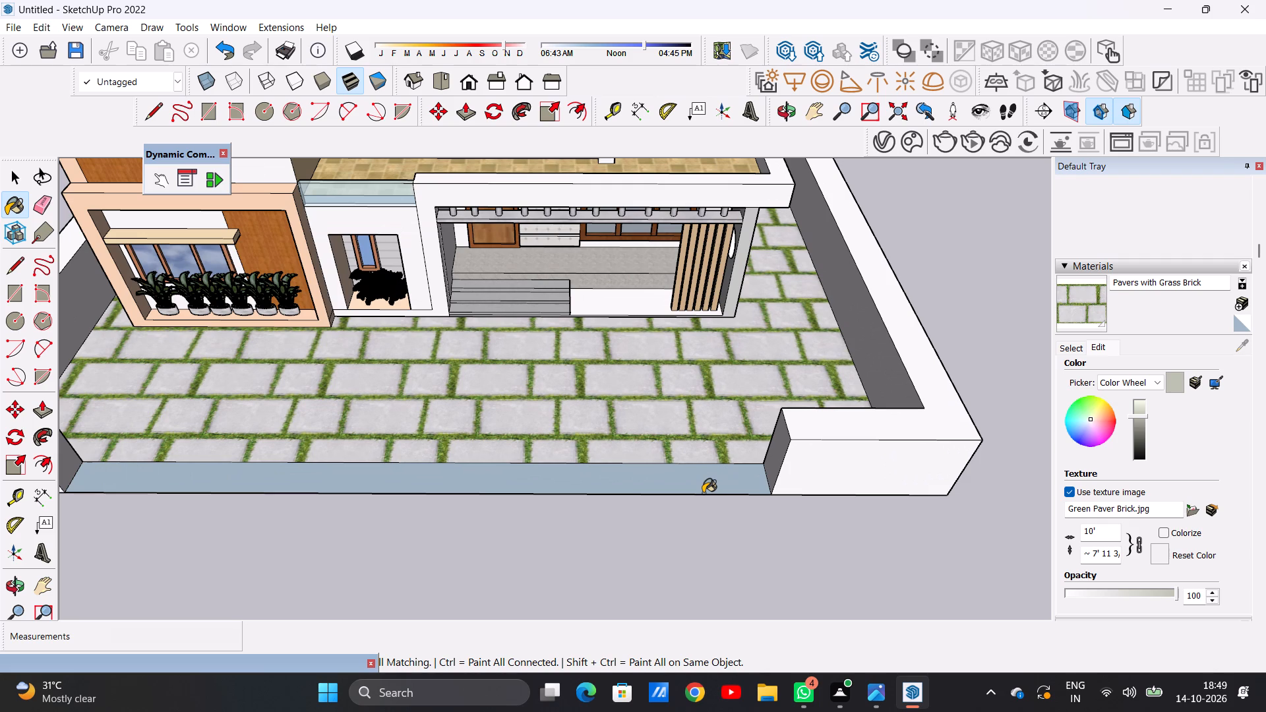
{"action": "scroll", "coordinate": [605, 507], "scroll_direction": "down", "scroll_amount": 3}
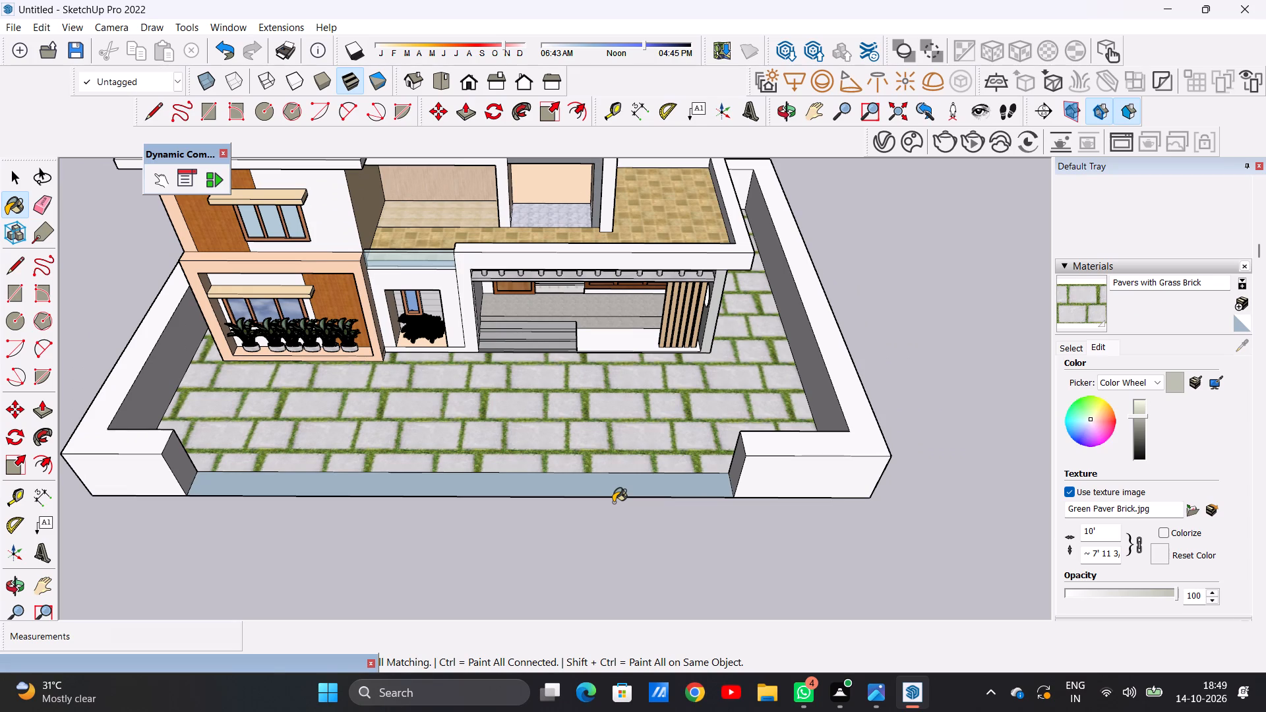
{"action": "scroll", "coordinate": [613, 502], "scroll_direction": "down", "scroll_amount": 8}
{"action": "scroll", "coordinate": [649, 496], "scroll_direction": "up", "scroll_amount": 1}
{"action": "scroll", "coordinate": [649, 496], "scroll_direction": "down", "scroll_amount": 1}
{"action": "scroll", "coordinate": [649, 496], "scroll_direction": "up", "scroll_amount": 1}
{"action": "scroll", "coordinate": [649, 496], "scroll_direction": "down", "scroll_amount": 1}
{"action": "scroll", "coordinate": [649, 496], "scroll_direction": "up", "scroll_amount": 10}
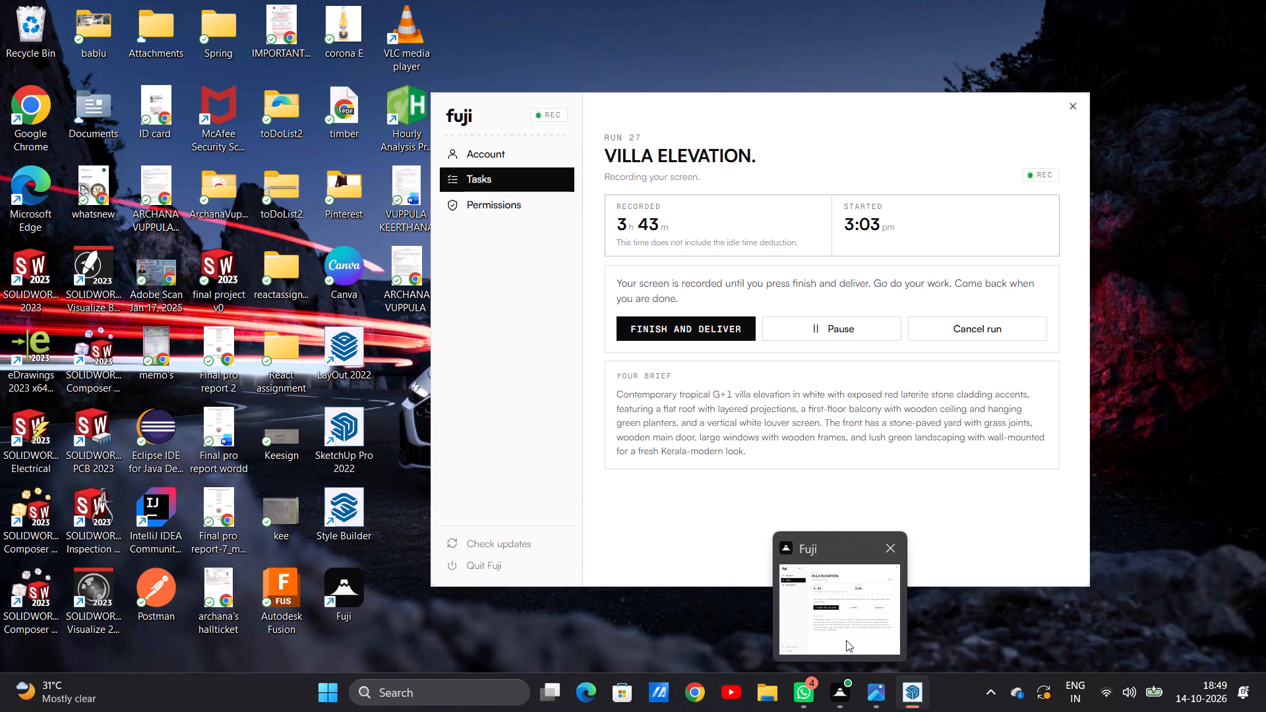
Check the villa elevation brief in Fuji, and examine the house and paved yard from both front corners and above.
{"action": "left_click", "coordinate": [868, 611]}
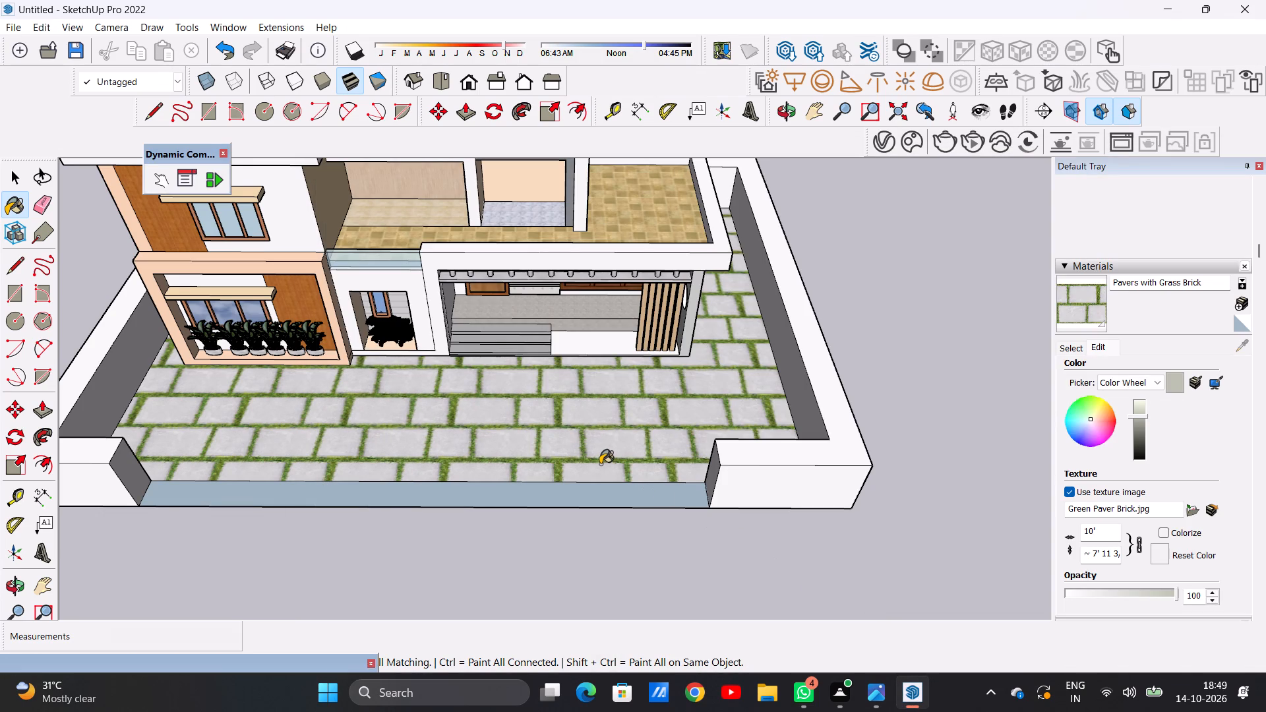
{"action": "scroll", "coordinate": [591, 472], "scroll_direction": "down", "scroll_amount": 11}
{"action": "scroll", "coordinate": [615, 411], "scroll_direction": "up", "scroll_amount": 7}
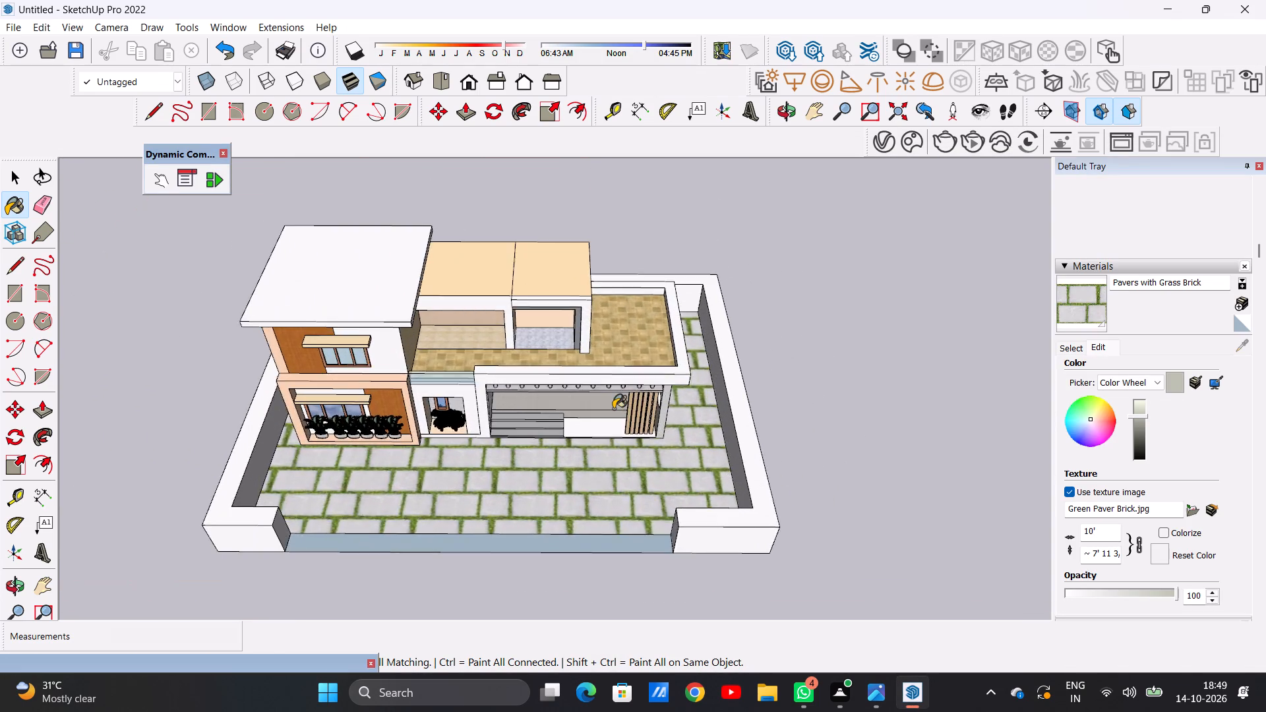
{"action": "scroll", "coordinate": [613, 409], "scroll_direction": "up", "scroll_amount": 6}
{"action": "scroll", "coordinate": [613, 409], "scroll_direction": "down", "scroll_amount": 6}
{"action": "middle_click_drag", "start_coordinate": [655, 454], "coordinate": [638, 439]}
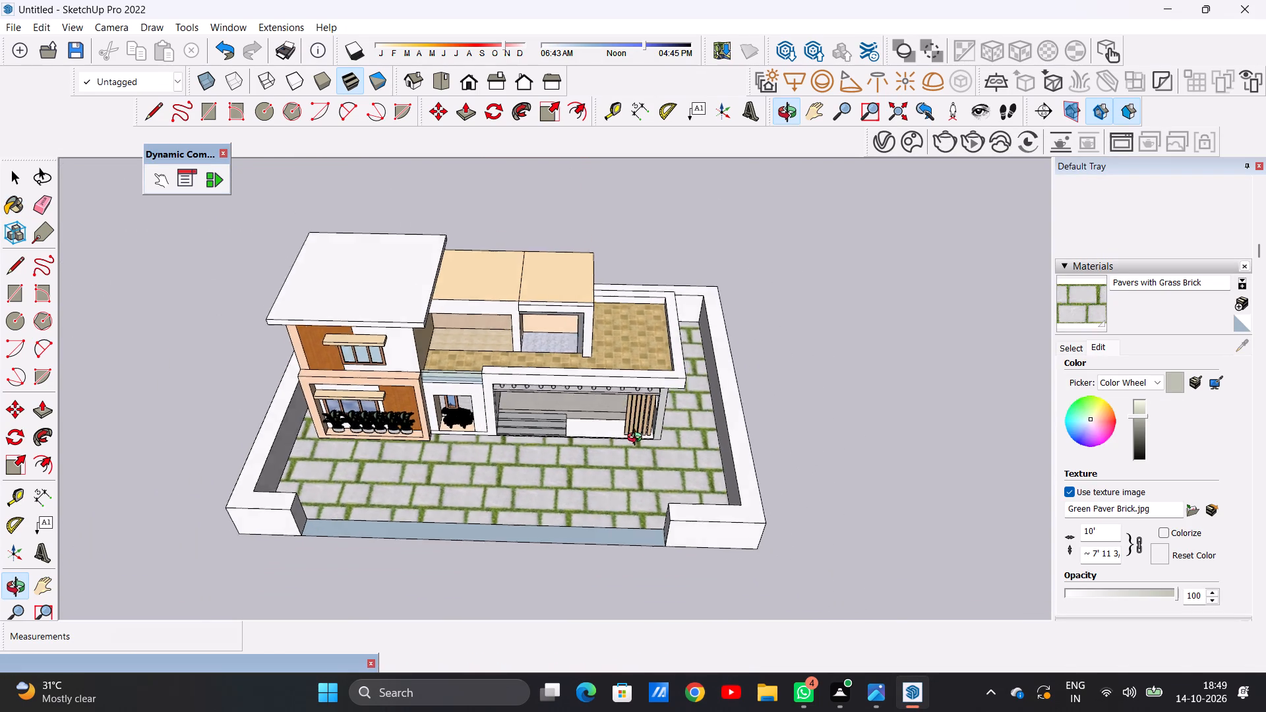
{"action": "middle_click_drag", "start_coordinate": [638, 439], "coordinate": [591, 357]}
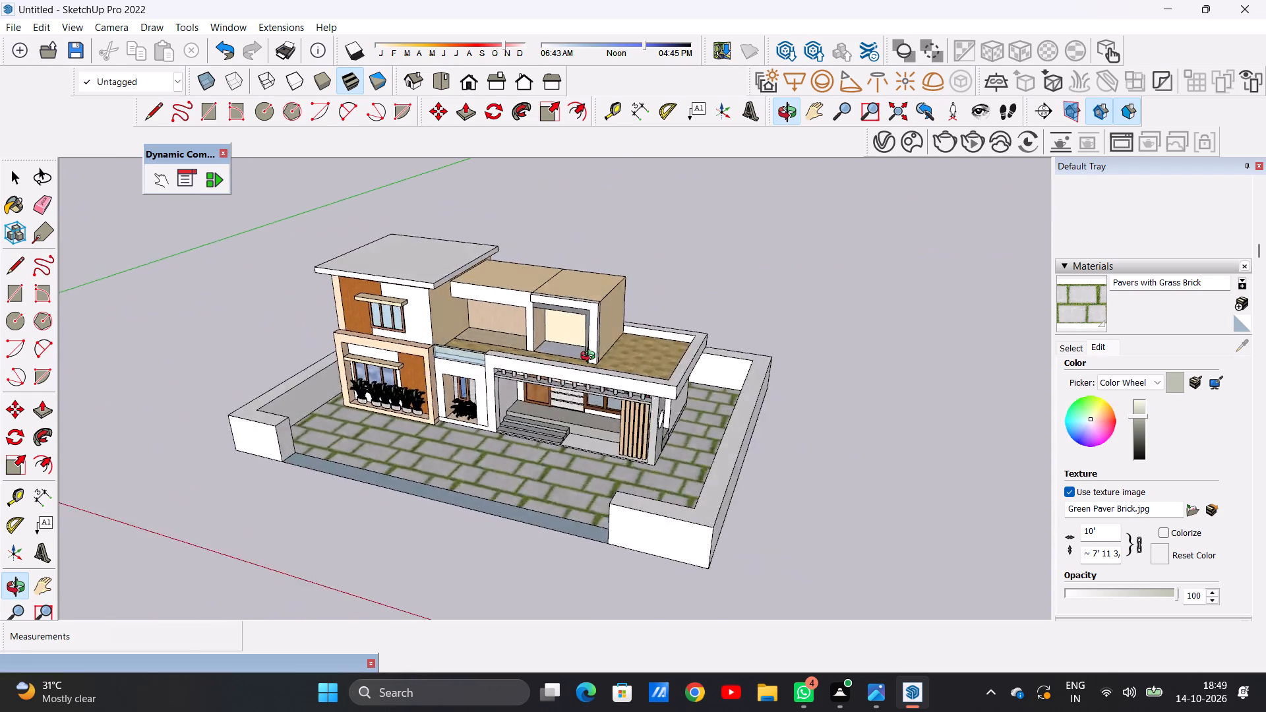
{"action": "middle_click_drag", "start_coordinate": [591, 357], "coordinate": [700, 354]}
{"action": "middle_click_drag", "start_coordinate": [399, 430], "coordinate": [597, 481]}
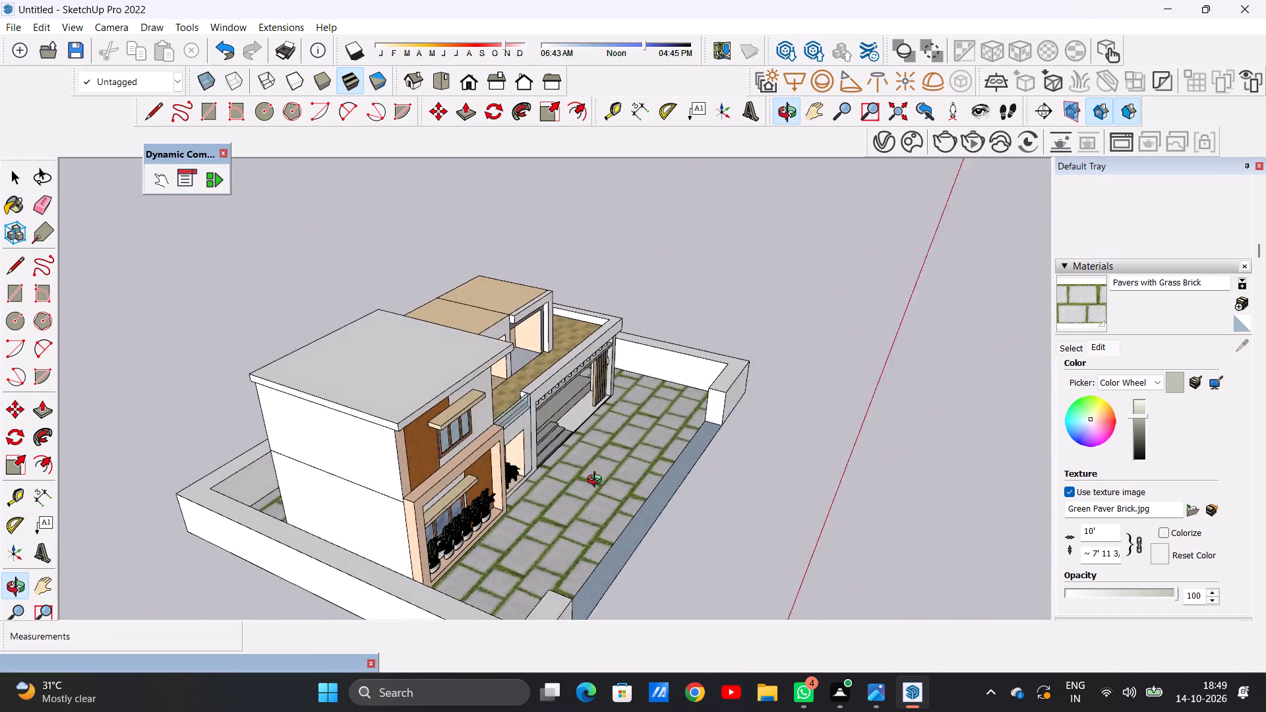
{"action": "middle_click_drag", "start_coordinate": [597, 481], "coordinate": [363, 525]}
{"action": "scroll", "coordinate": [510, 492], "scroll_direction": "up", "scroll_amount": 5}
{"action": "scroll", "coordinate": [589, 505], "scroll_direction": "up", "scroll_amount": 2}
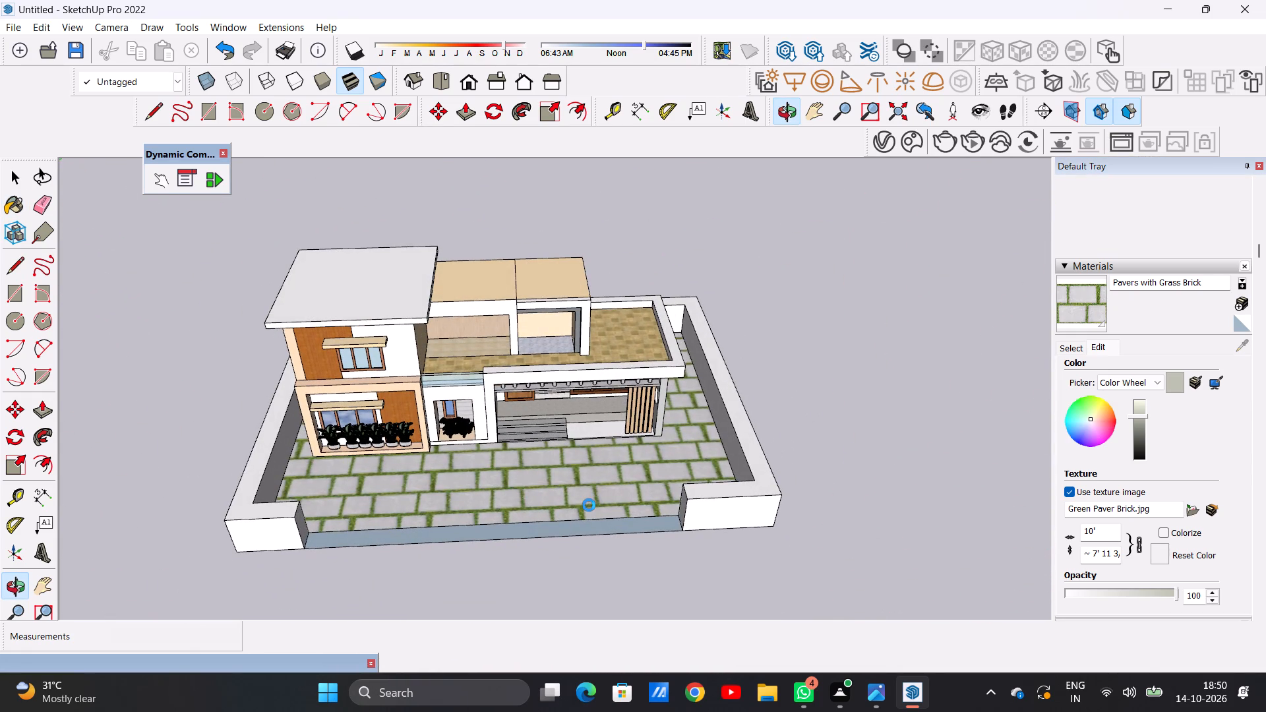
{"action": "scroll", "coordinate": [589, 505], "scroll_direction": "up", "scroll_amount": 9}
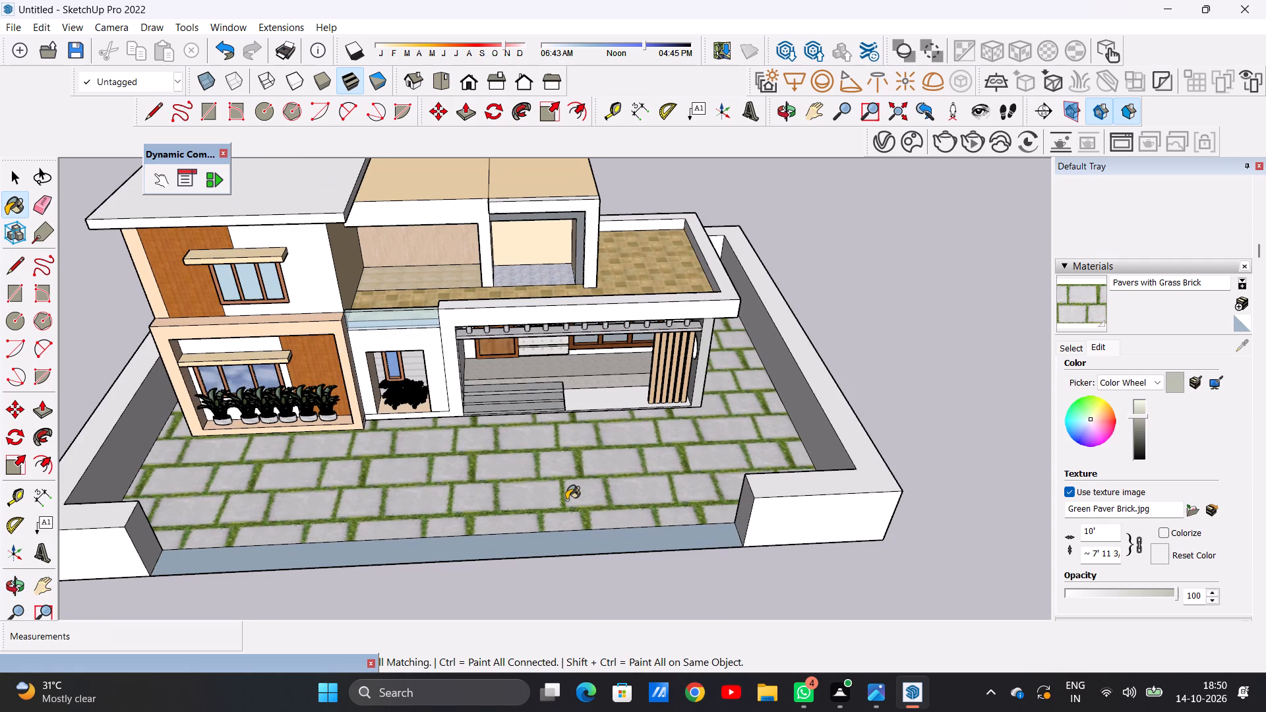
Paint the yard slab's front edge, across the gate opening in the compound wall, with Color M00 from the Colors collection.
{"action": "key", "text": "space"}
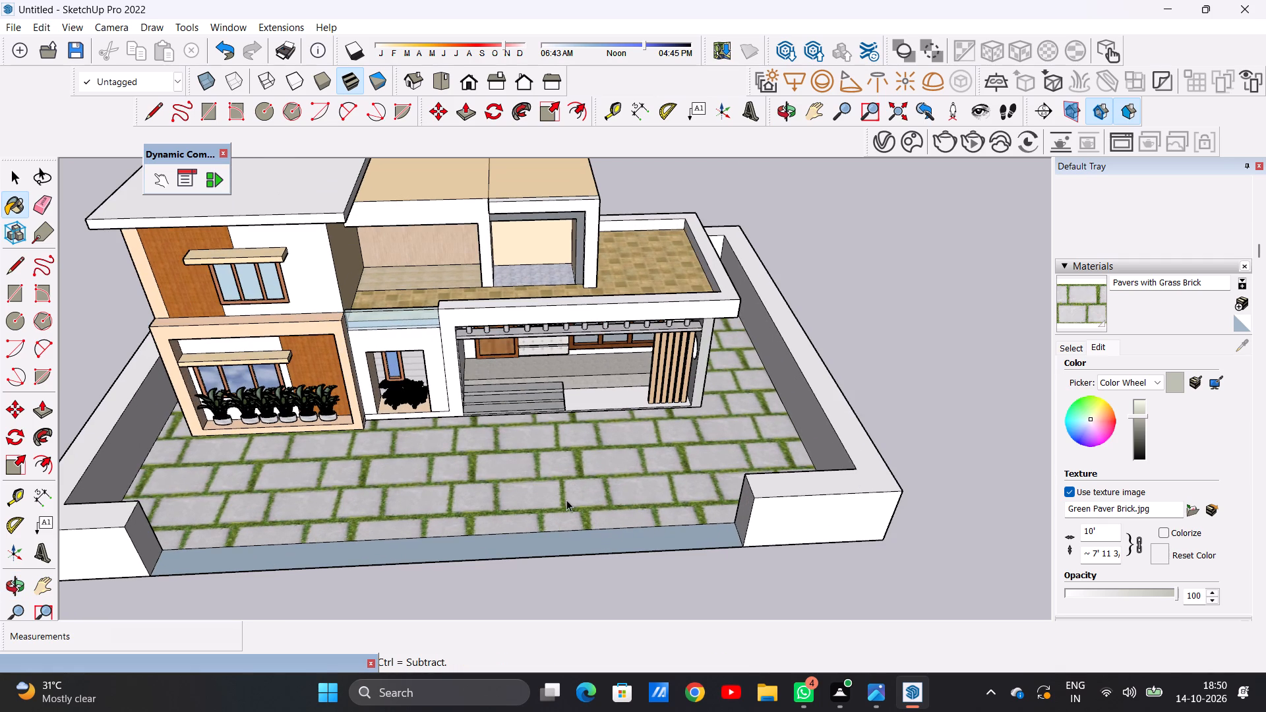
{"action": "left_click", "coordinate": [1073, 347]}
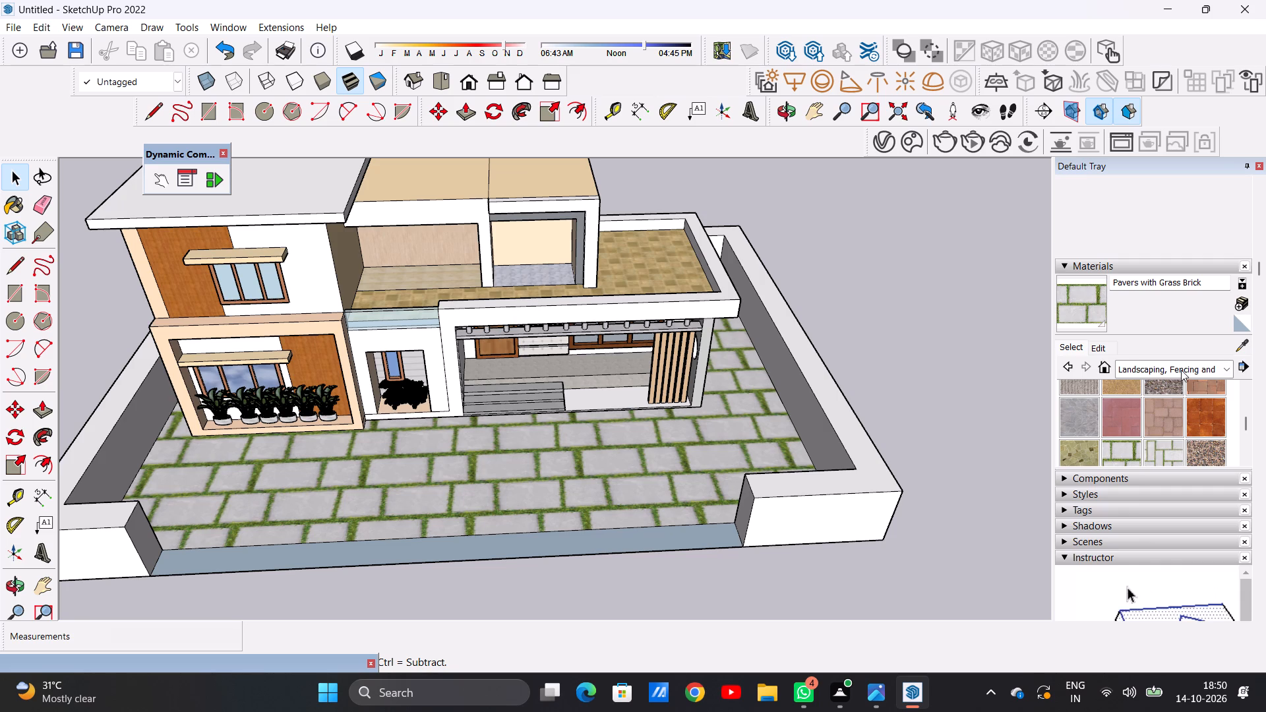
{"action": "left_click", "coordinate": [1181, 370]}
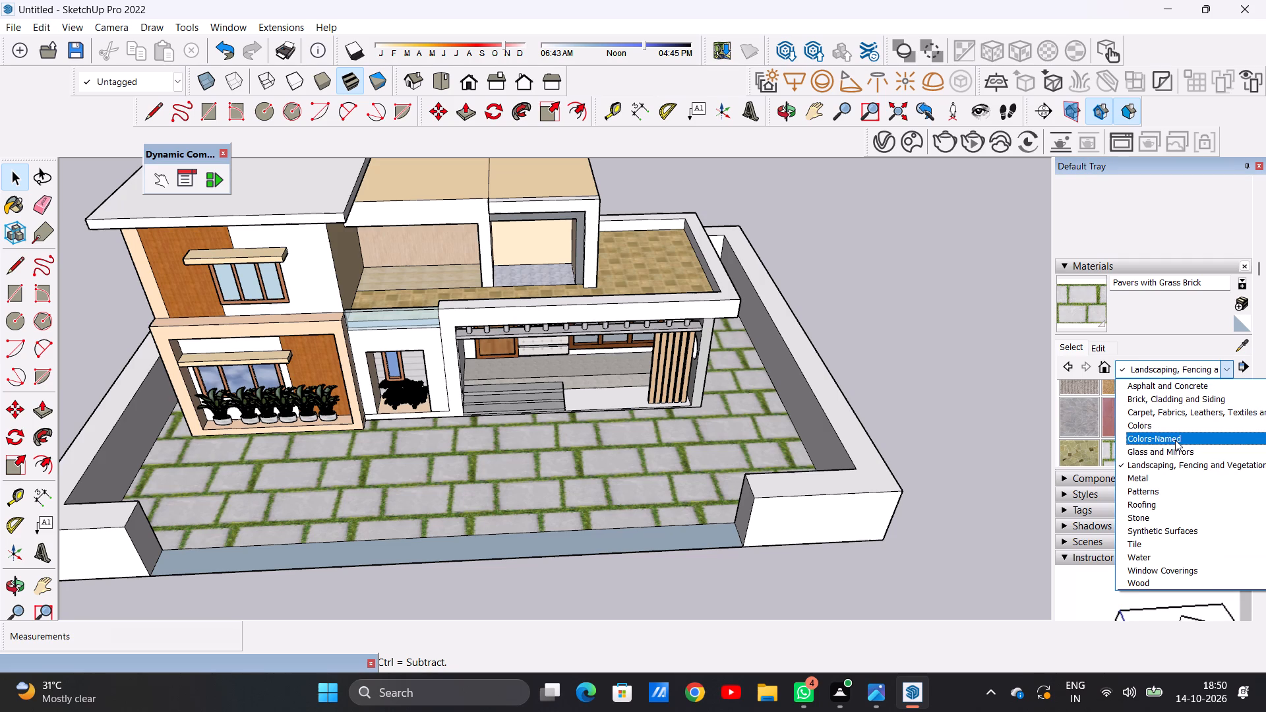
{"action": "left_click", "coordinate": [1175, 427]}
{"action": "scroll", "coordinate": [1137, 417], "scroll_direction": "down", "scroll_amount": 13}
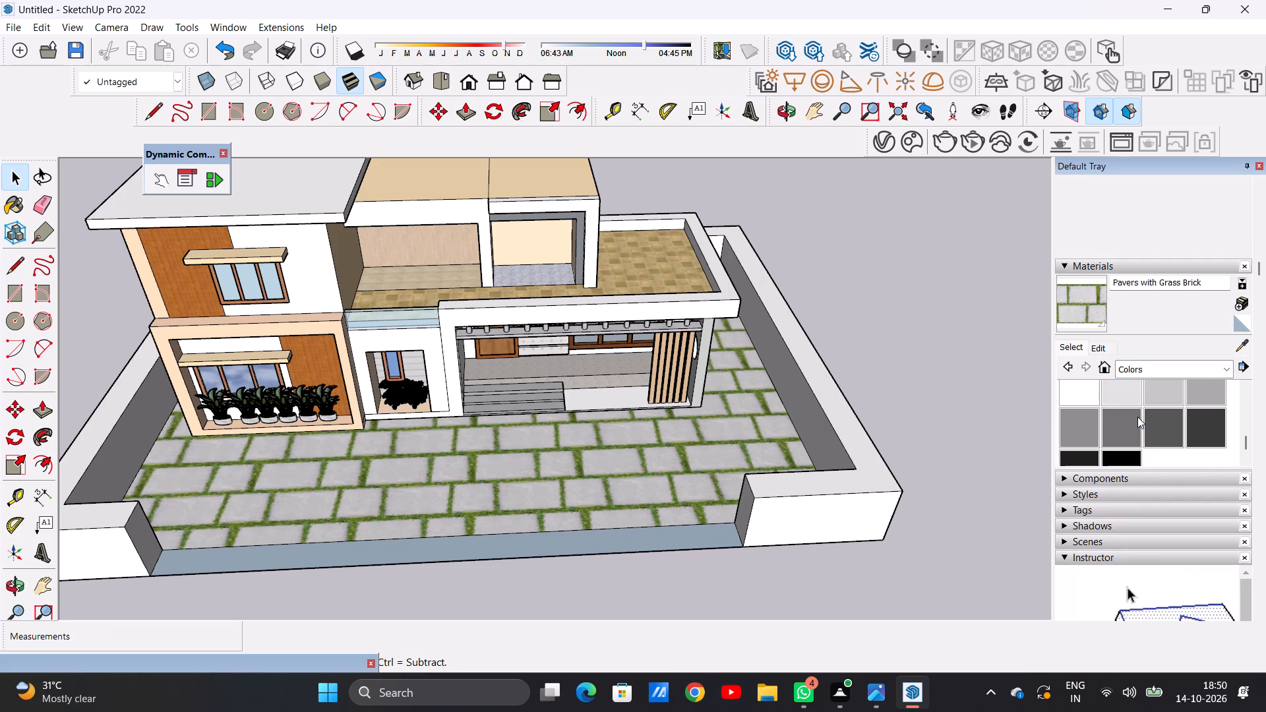
{"action": "left_click", "coordinate": [1084, 401]}
{"action": "scroll", "coordinate": [735, 535], "scroll_direction": "up", "scroll_amount": 9}
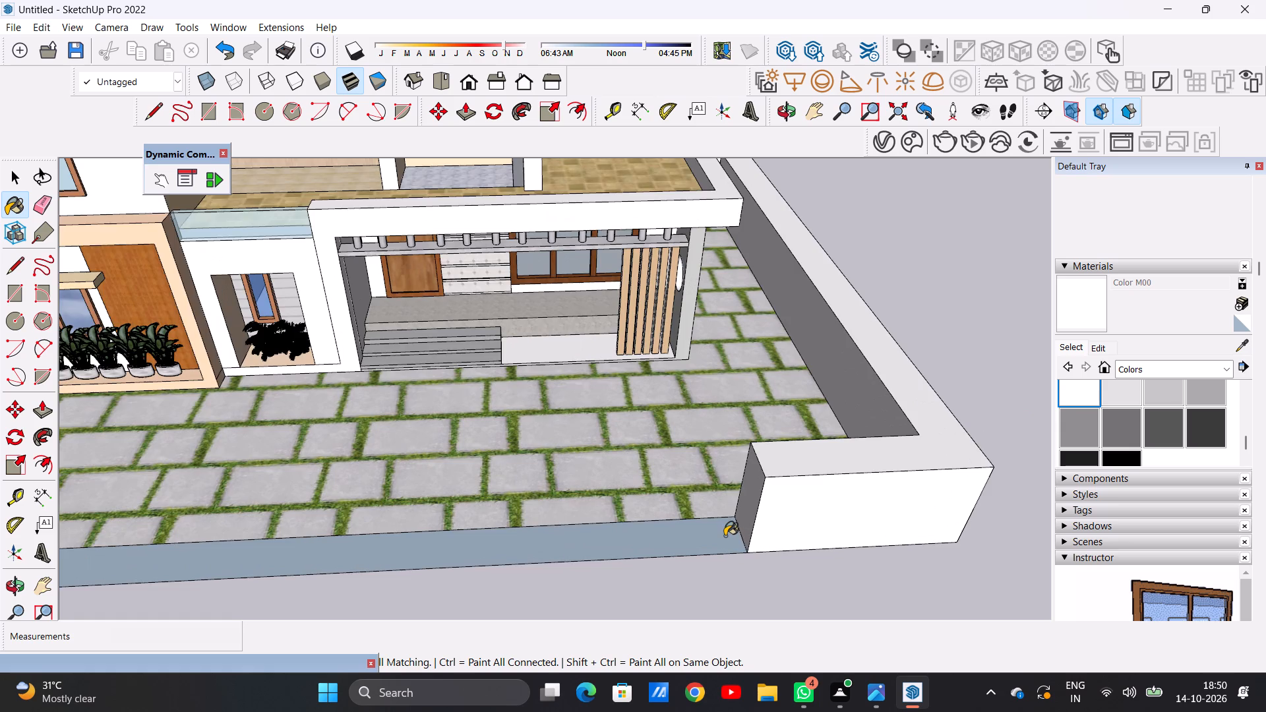
{"action": "scroll", "coordinate": [725, 536], "scroll_direction": "up", "scroll_amount": 3}
{"action": "left_click", "coordinate": [725, 536]}
{"action": "scroll", "coordinate": [777, 509], "scroll_direction": "down", "scroll_amount": 17}
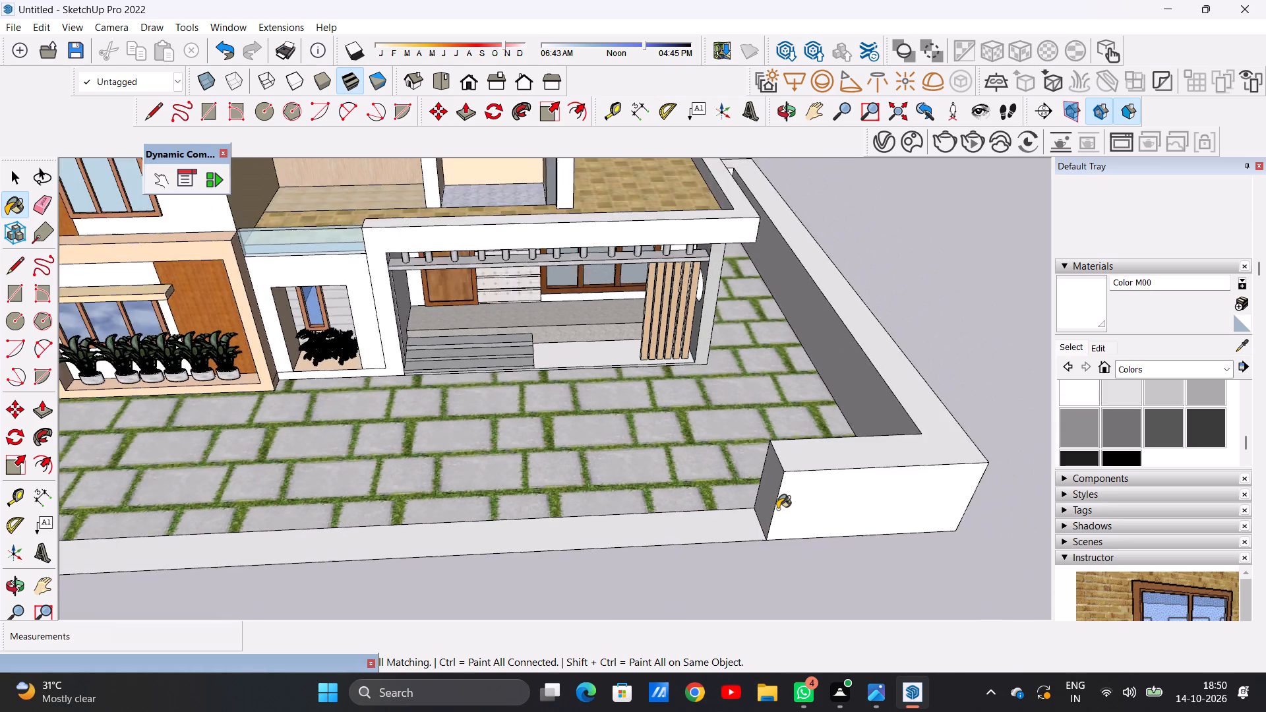
{"action": "scroll", "coordinate": [777, 509], "scroll_direction": "down", "scroll_amount": 9}
{"action": "scroll", "coordinate": [781, 524], "scroll_direction": "up", "scroll_amount": 1}
{"action": "scroll", "coordinate": [781, 524], "scroll_direction": "down", "scroll_amount": 1}
{"action": "scroll", "coordinate": [781, 524], "scroll_direction": "up", "scroll_amount": 4}
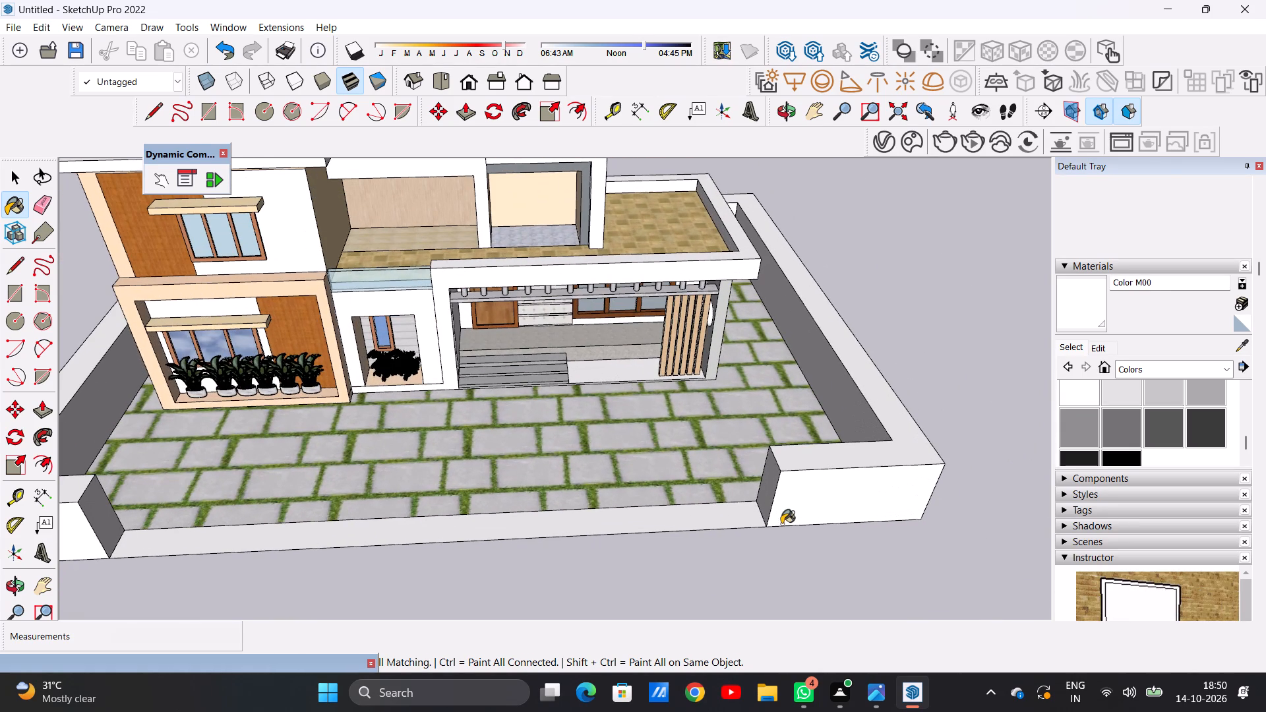
{"action": "key", "text": "space"}
Examine the house front, paved yard and unpainted side wall from above, low at the front and from the front corners.
{"action": "scroll", "coordinate": [489, 482], "scroll_direction": "down", "scroll_amount": 7}
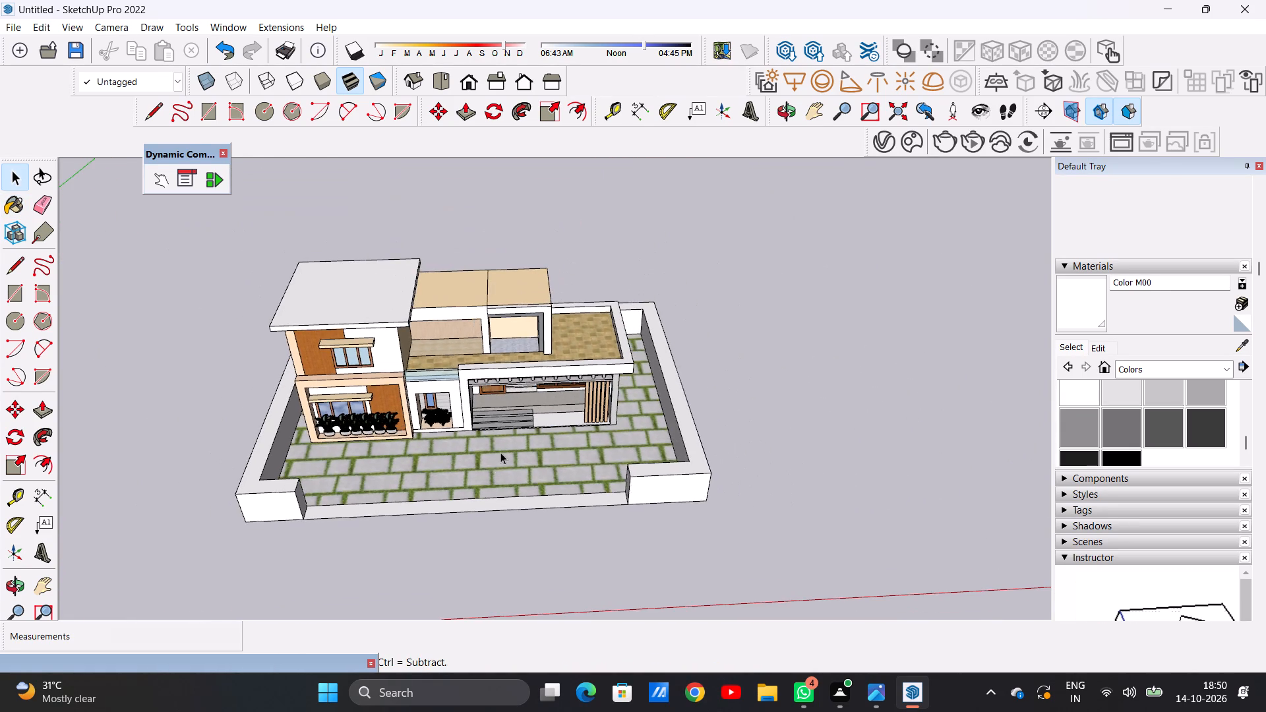
{"action": "scroll", "coordinate": [500, 452], "scroll_direction": "down", "scroll_amount": 1}
{"action": "scroll", "coordinate": [500, 452], "scroll_direction": "up", "scroll_amount": 5}
{"action": "scroll", "coordinate": [597, 454], "scroll_direction": "down", "scroll_amount": 6}
{"action": "scroll", "coordinate": [501, 461], "scroll_direction": "up", "scroll_amount": 6}
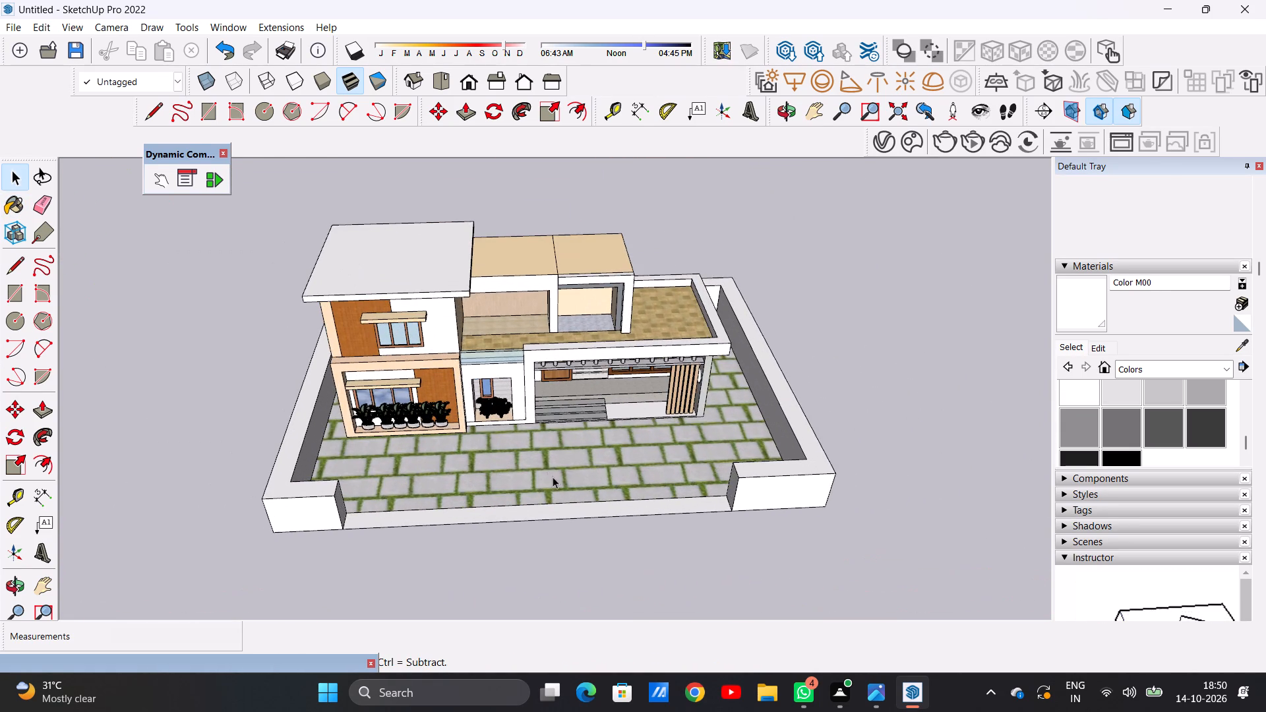
{"action": "middle_click_drag", "start_coordinate": [553, 477], "coordinate": [529, 365]}
{"action": "scroll", "coordinate": [551, 369], "scroll_direction": "up", "scroll_amount": 9}
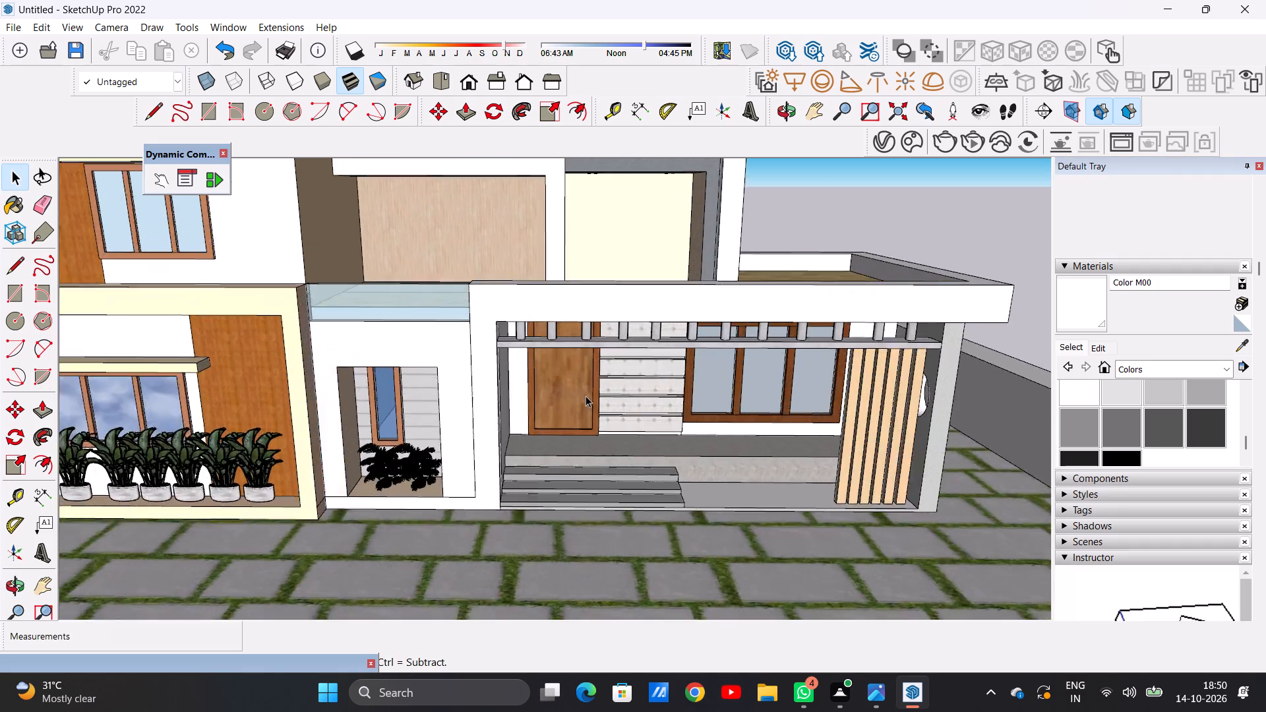
{"action": "scroll", "coordinate": [586, 396], "scroll_direction": "up", "scroll_amount": 3}
{"action": "scroll", "coordinate": [585, 414], "scroll_direction": "down", "scroll_amount": 9}
{"action": "middle_click_drag", "start_coordinate": [583, 433], "coordinate": [586, 498]}
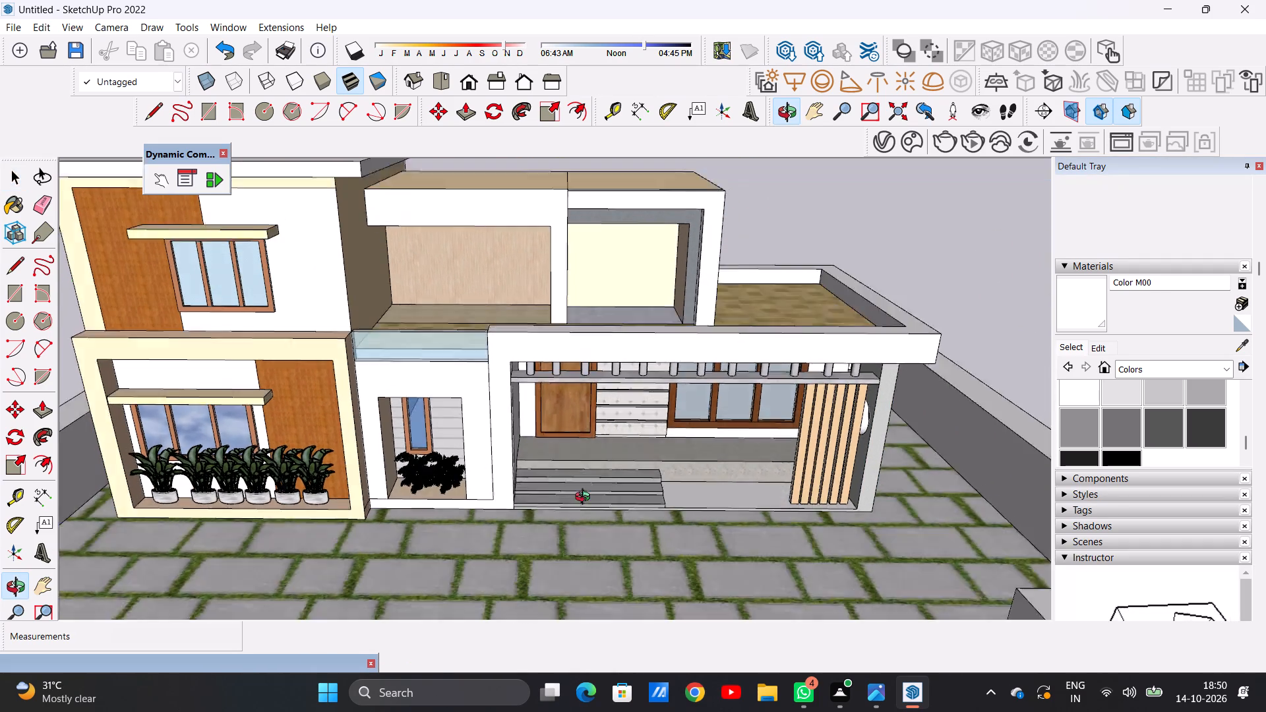
{"action": "middle_click_drag", "start_coordinate": [586, 498], "coordinate": [586, 525]}
{"action": "scroll", "coordinate": [539, 443], "scroll_direction": "down", "scroll_amount": 4}
{"action": "scroll", "coordinate": [539, 443], "scroll_direction": "up", "scroll_amount": 3}
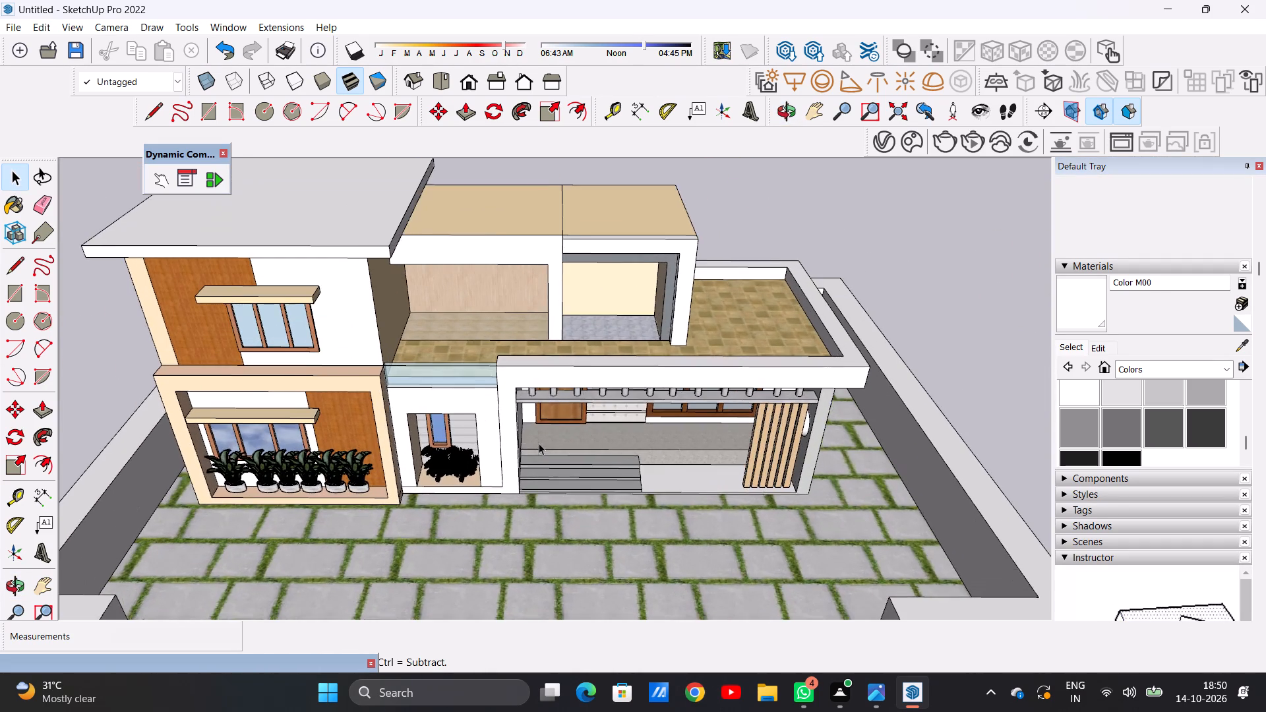
{"action": "middle_click_drag", "start_coordinate": [533, 472], "coordinate": [524, 423]}
{"action": "scroll", "coordinate": [527, 456], "scroll_direction": "down", "scroll_amount": 4}
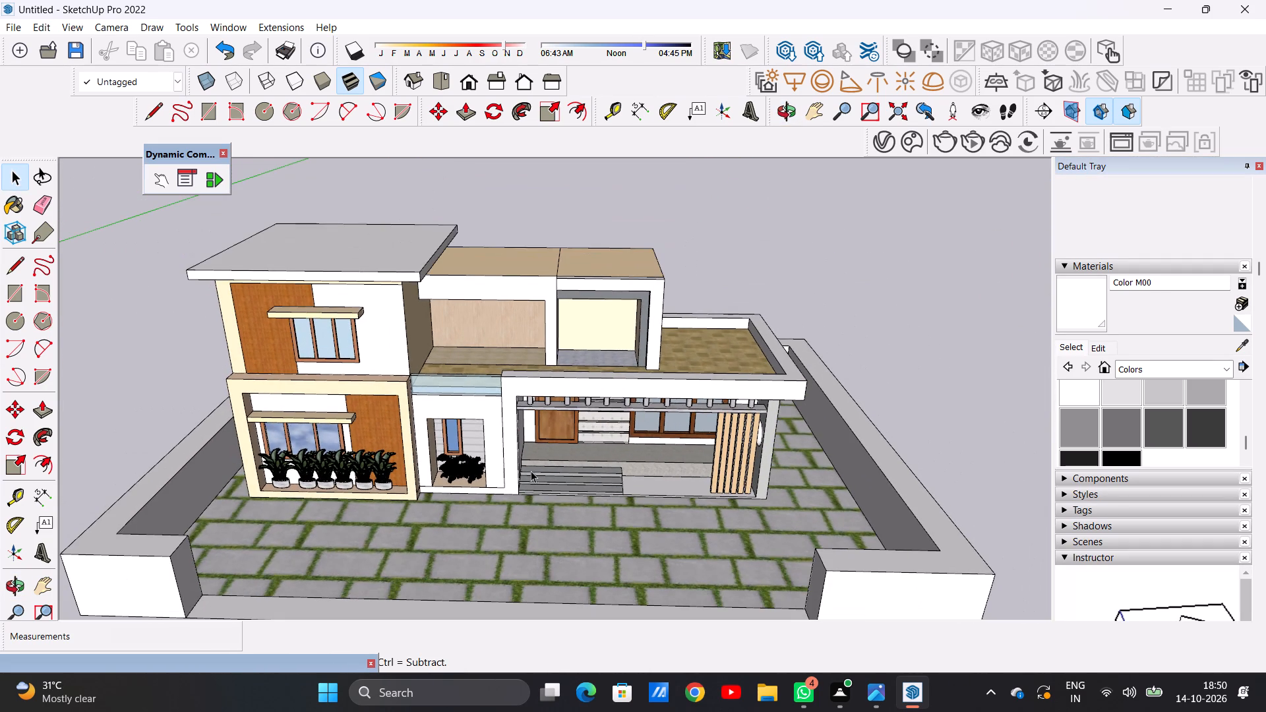
{"action": "scroll", "coordinate": [332, 340], "scroll_direction": "up", "scroll_amount": 4}
{"action": "middle_click_drag", "start_coordinate": [408, 343], "coordinate": [705, 298]}
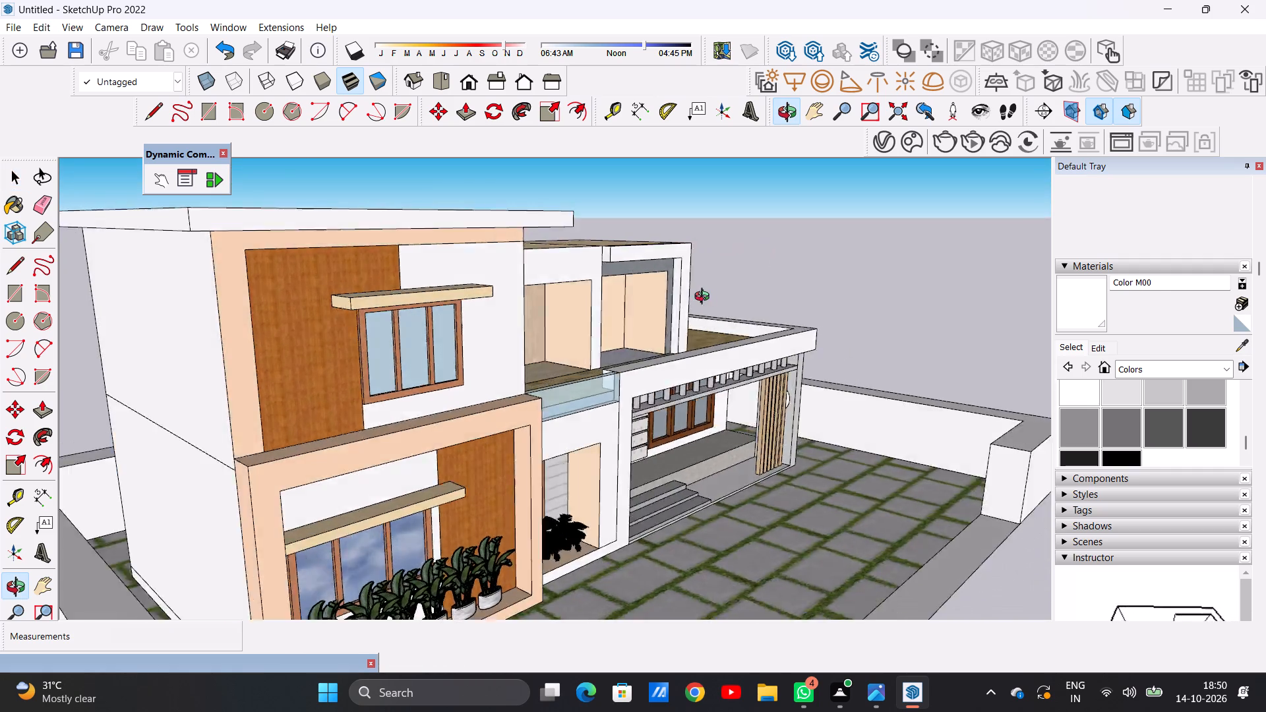
{"action": "middle_click_drag", "start_coordinate": [705, 298], "coordinate": [383, 383]}
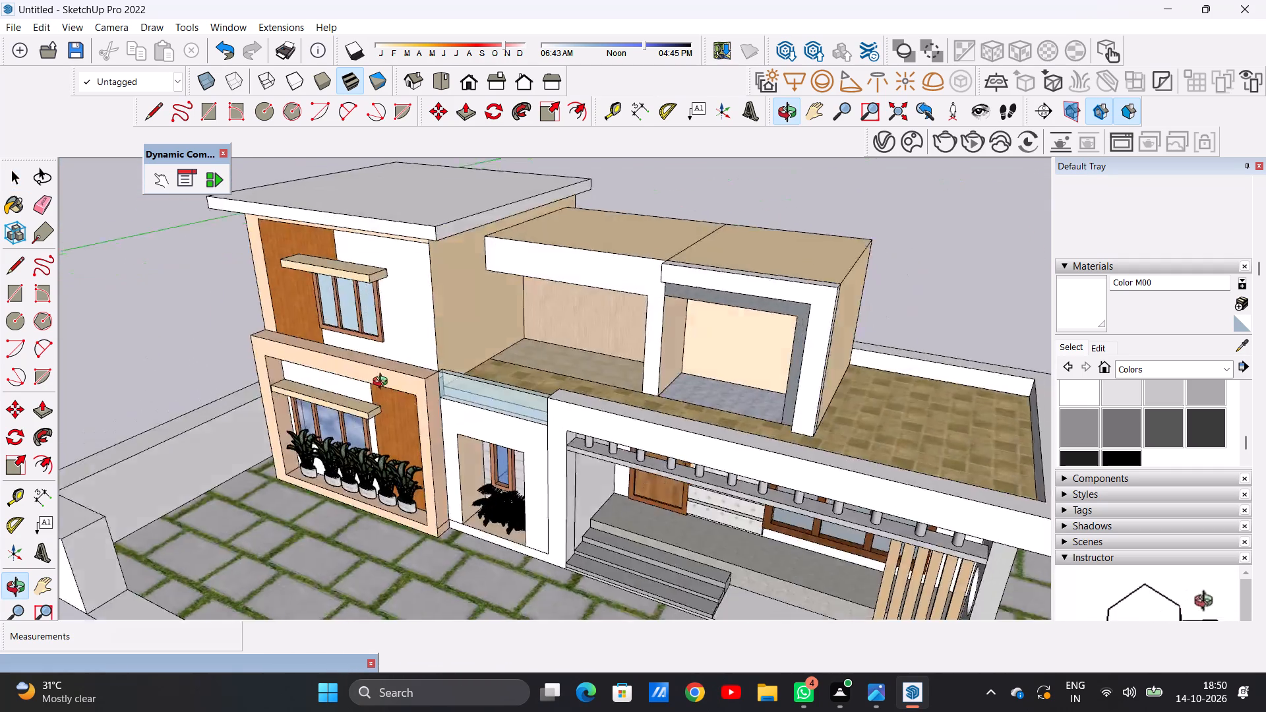
{"action": "middle_click_drag", "start_coordinate": [383, 383], "coordinate": [622, 355]}
{"action": "scroll", "coordinate": [442, 350], "scroll_direction": "down", "scroll_amount": 6}
{"action": "scroll", "coordinate": [293, 400], "scroll_direction": "up", "scroll_amount": 6}
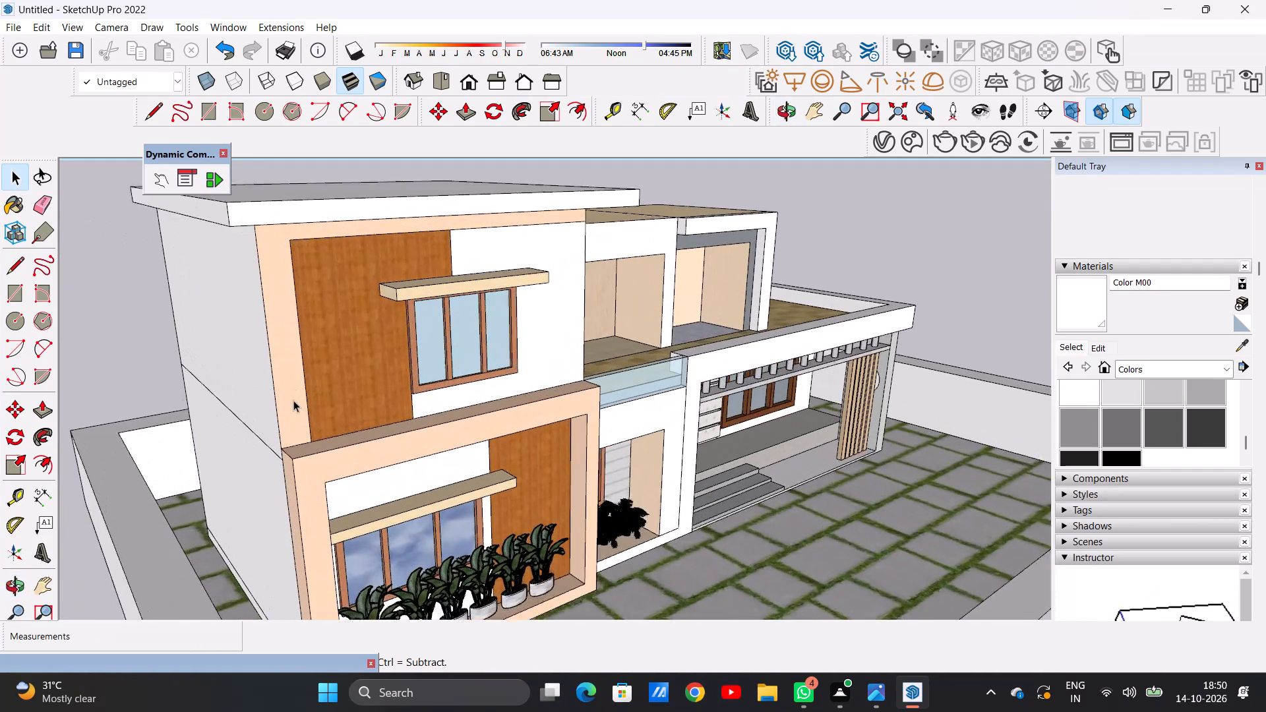
Paint the upper and lower side wall faces at the planter end of the house with 0012_Bisque from Colors-Named.
{"action": "scroll", "coordinate": [1145, 396], "scroll_direction": "up", "scroll_amount": 4}
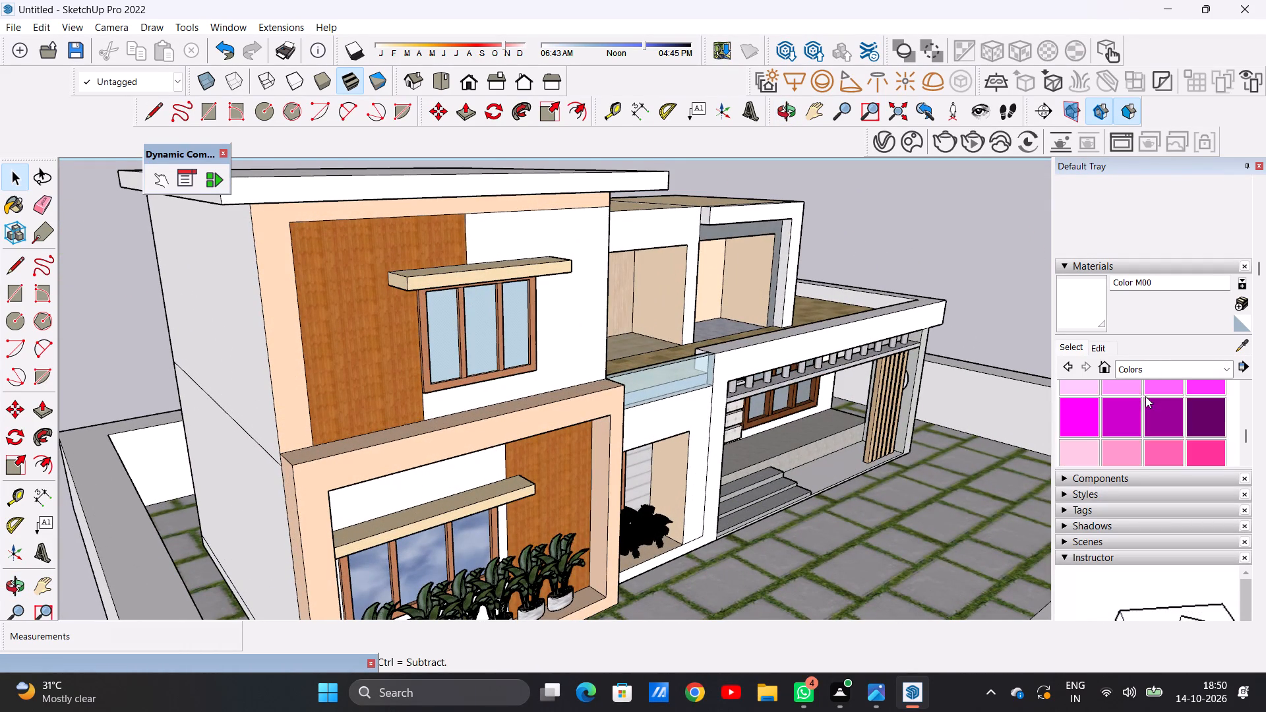
{"action": "scroll", "coordinate": [1145, 396], "scroll_direction": "up", "scroll_amount": 11}
{"action": "left_click", "coordinate": [1135, 447]}
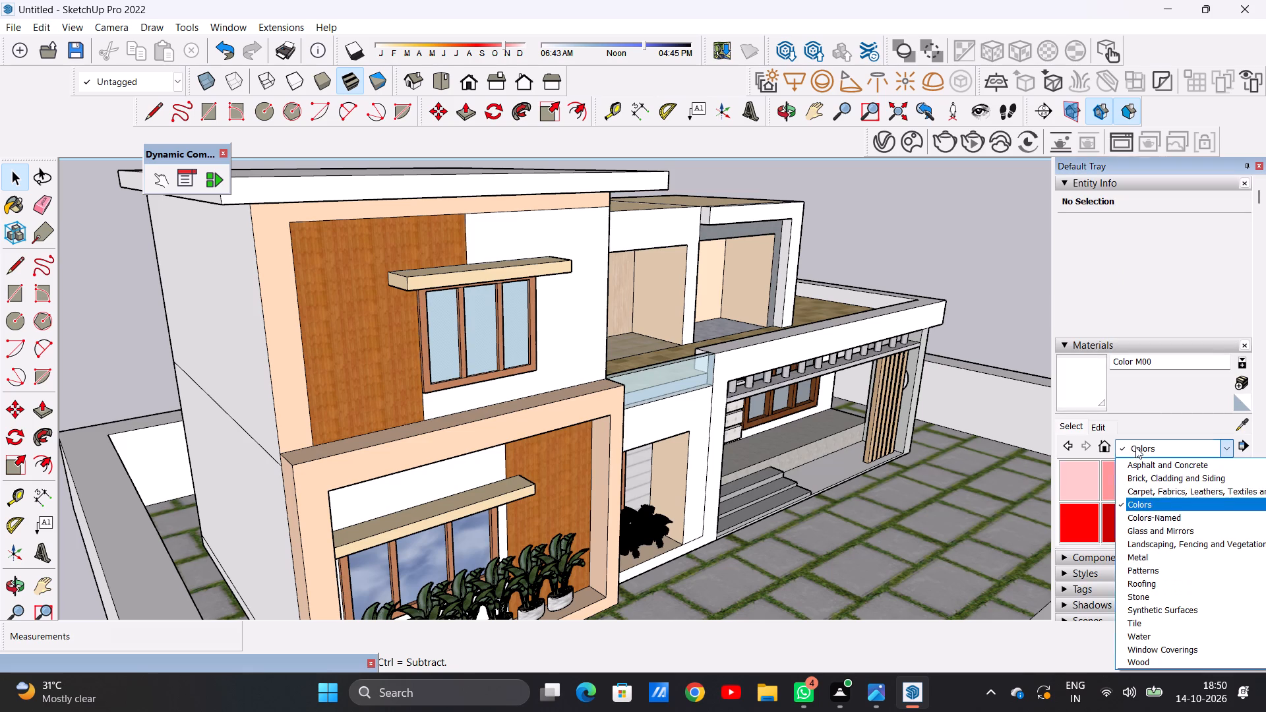
{"action": "left_click", "coordinate": [1155, 515]}
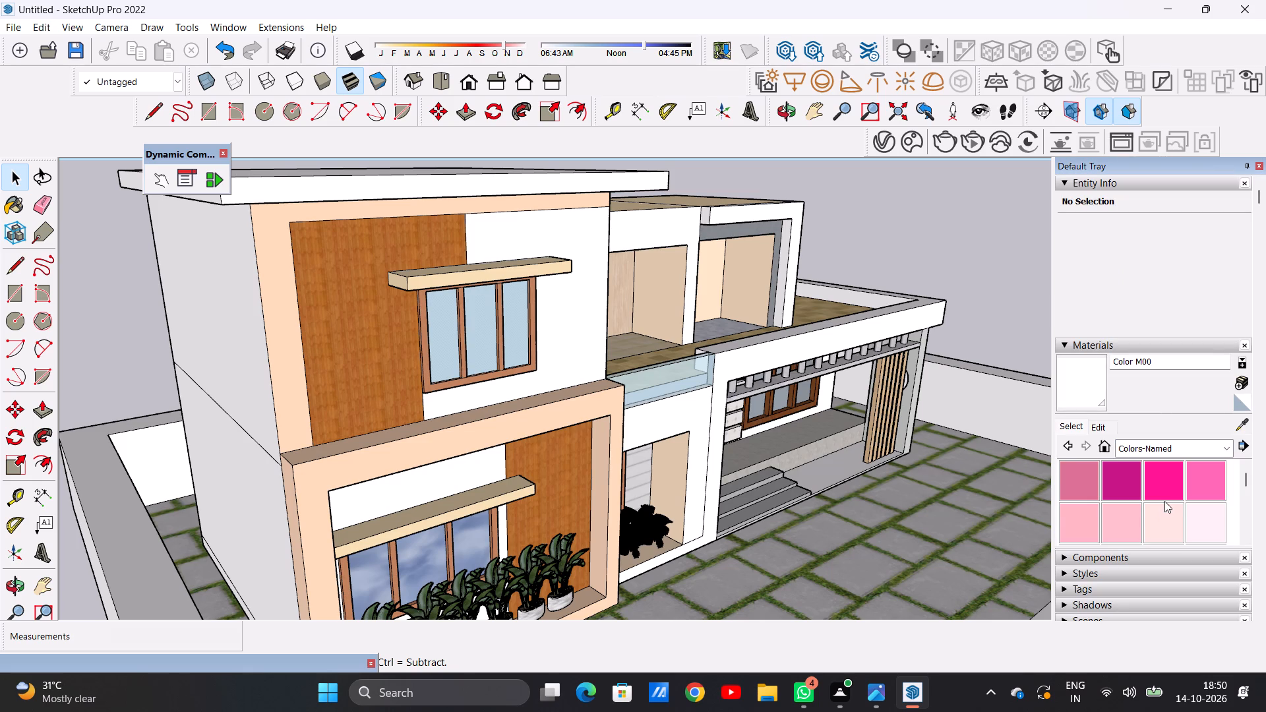
{"action": "scroll", "coordinate": [1164, 501], "scroll_direction": "down", "scroll_amount": 1}
{"action": "left_click", "coordinate": [1190, 483]}
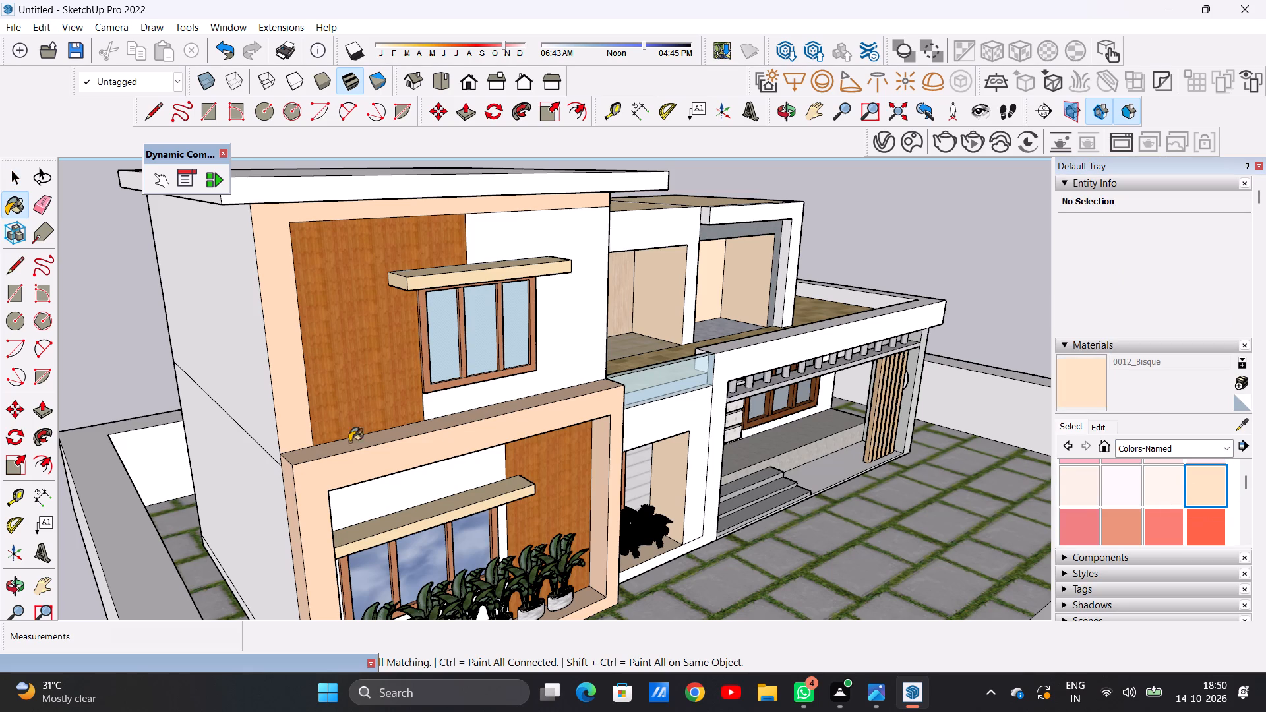
{"action": "scroll", "coordinate": [206, 390], "scroll_direction": "up", "scroll_amount": 1}
{"action": "scroll", "coordinate": [208, 388], "scroll_direction": "down", "scroll_amount": 1}
{"action": "scroll", "coordinate": [208, 388], "scroll_direction": "up", "scroll_amount": 2}
{"action": "left_click", "coordinate": [237, 367]}
{"action": "left_click", "coordinate": [241, 462]}
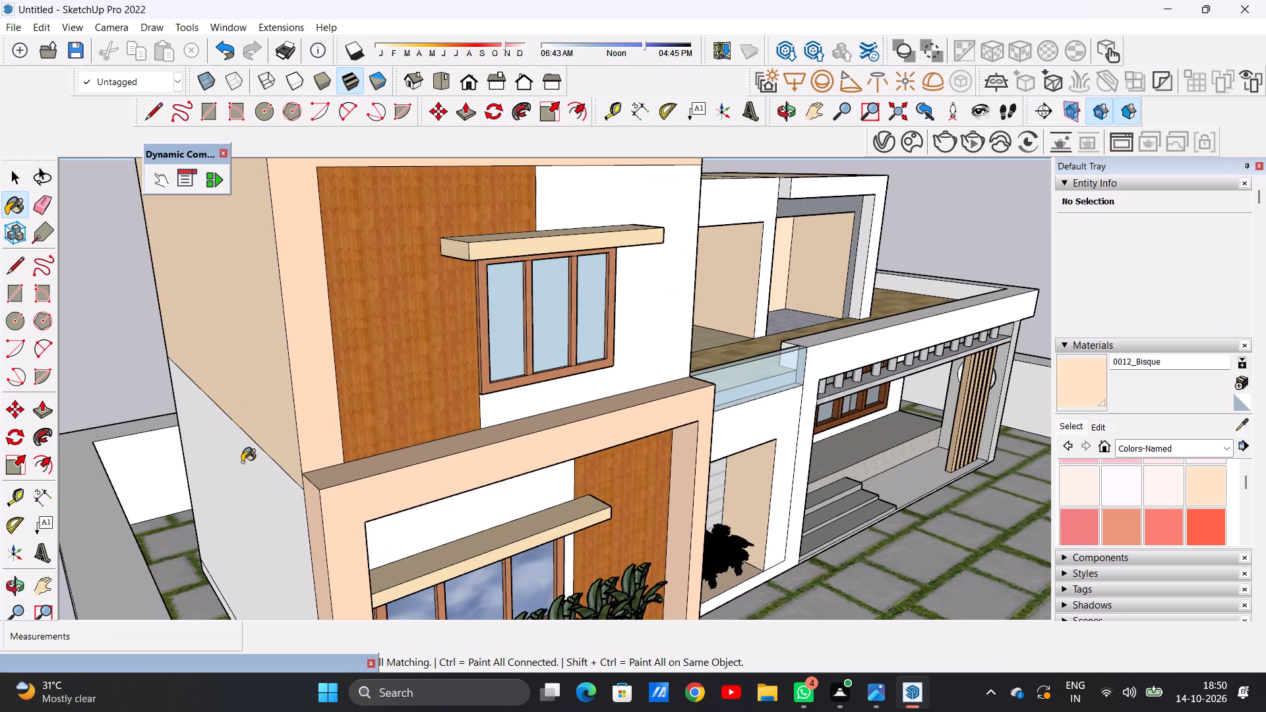
{"action": "scroll", "coordinate": [291, 424], "scroll_direction": "down", "scroll_amount": 13}
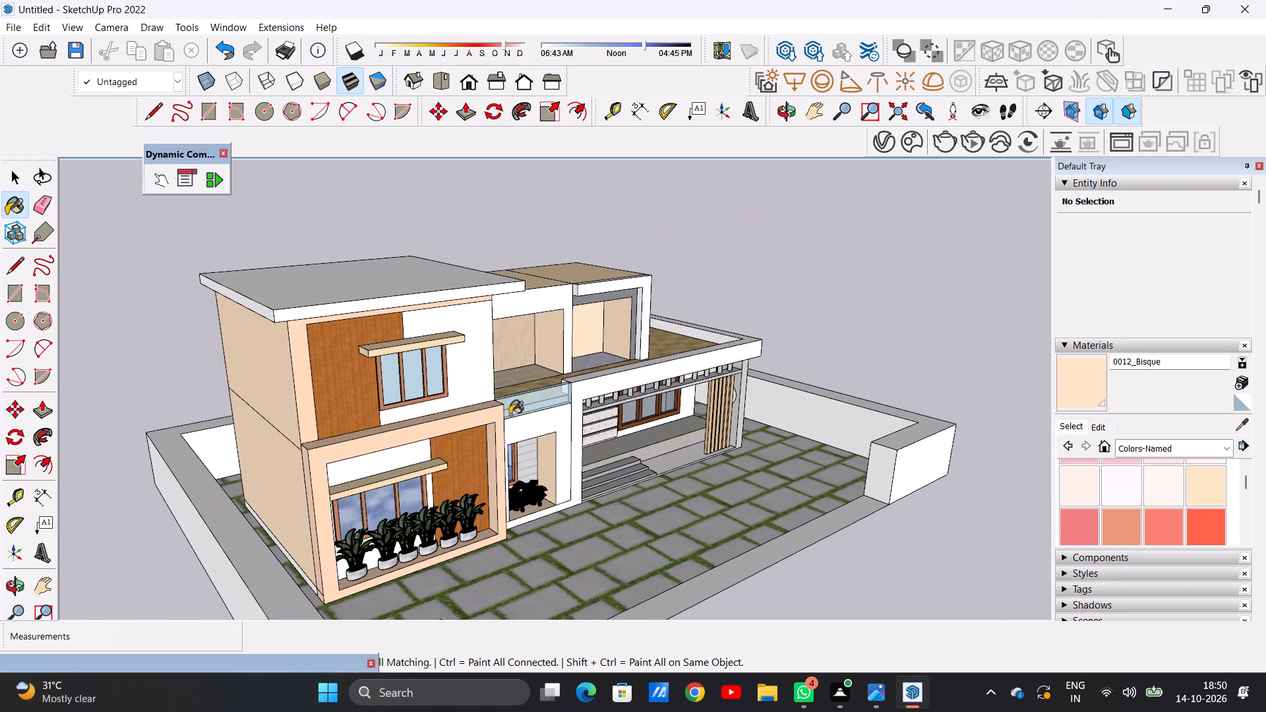
Paint the long ground-floor rear wall of the house with 0012_Bisque.
{"action": "middle_click_drag", "start_coordinate": [705, 374], "coordinate": [259, 393]}
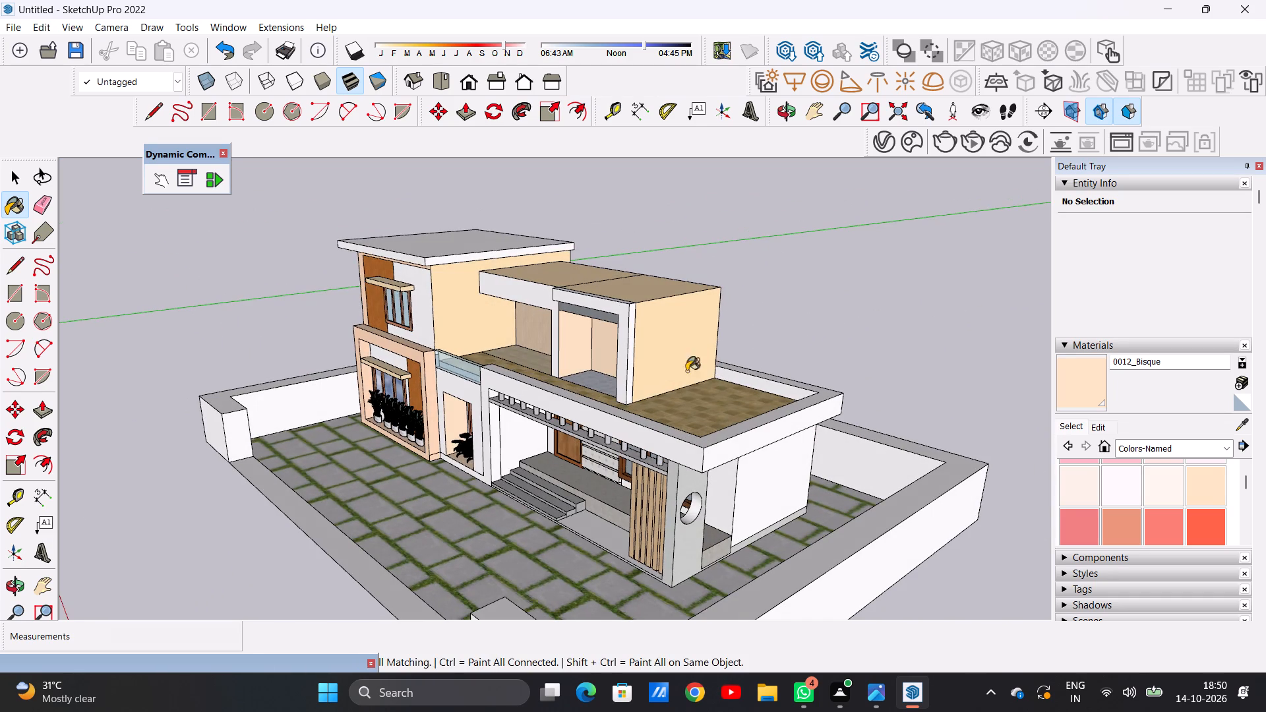
{"action": "middle_click_drag", "start_coordinate": [752, 359], "coordinate": [198, 409]}
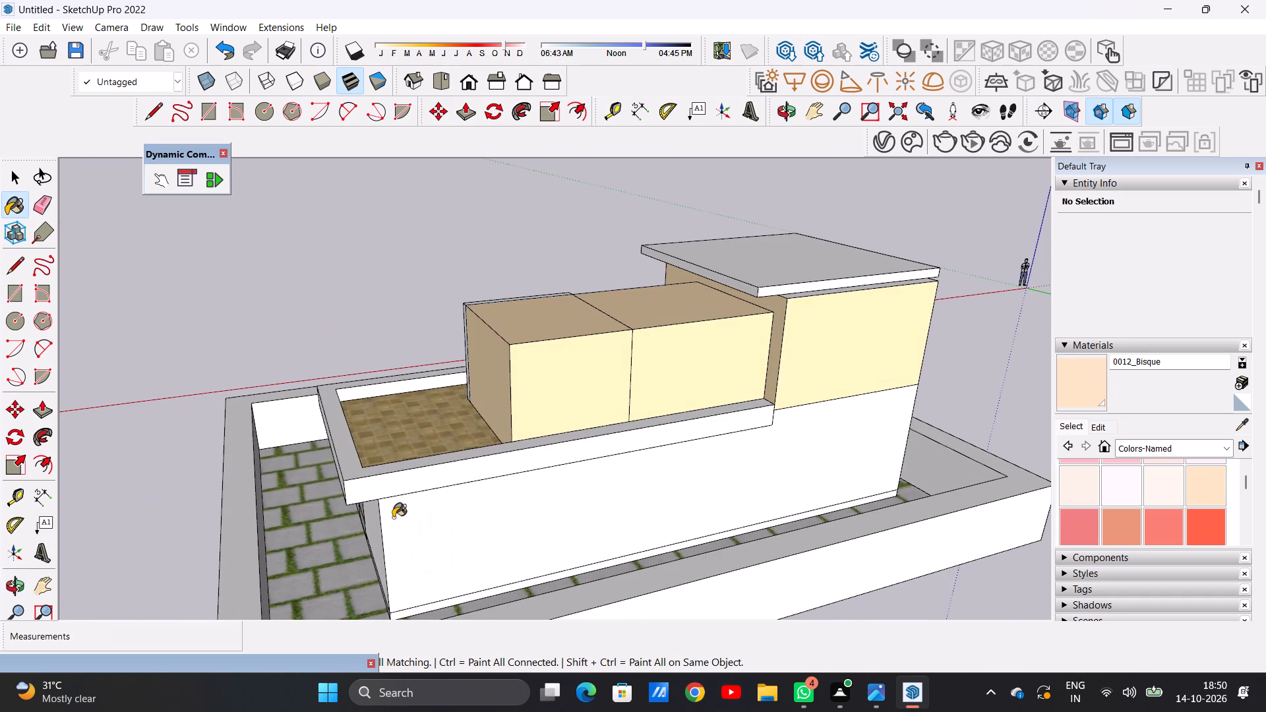
{"action": "scroll", "coordinate": [410, 533], "scroll_direction": "up", "scroll_amount": 6}
{"action": "scroll", "coordinate": [567, 438], "scroll_direction": "down", "scroll_amount": 5}
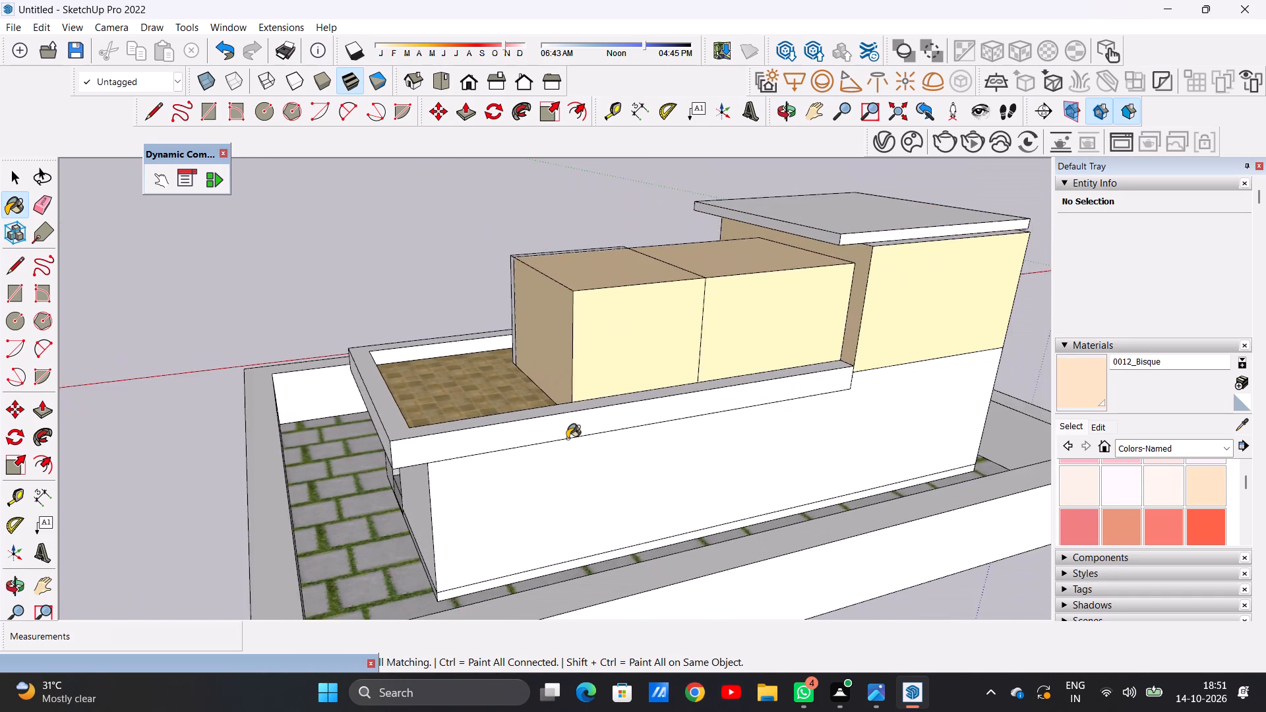
{"action": "middle_click_drag", "start_coordinate": [729, 417], "coordinate": [347, 442]}
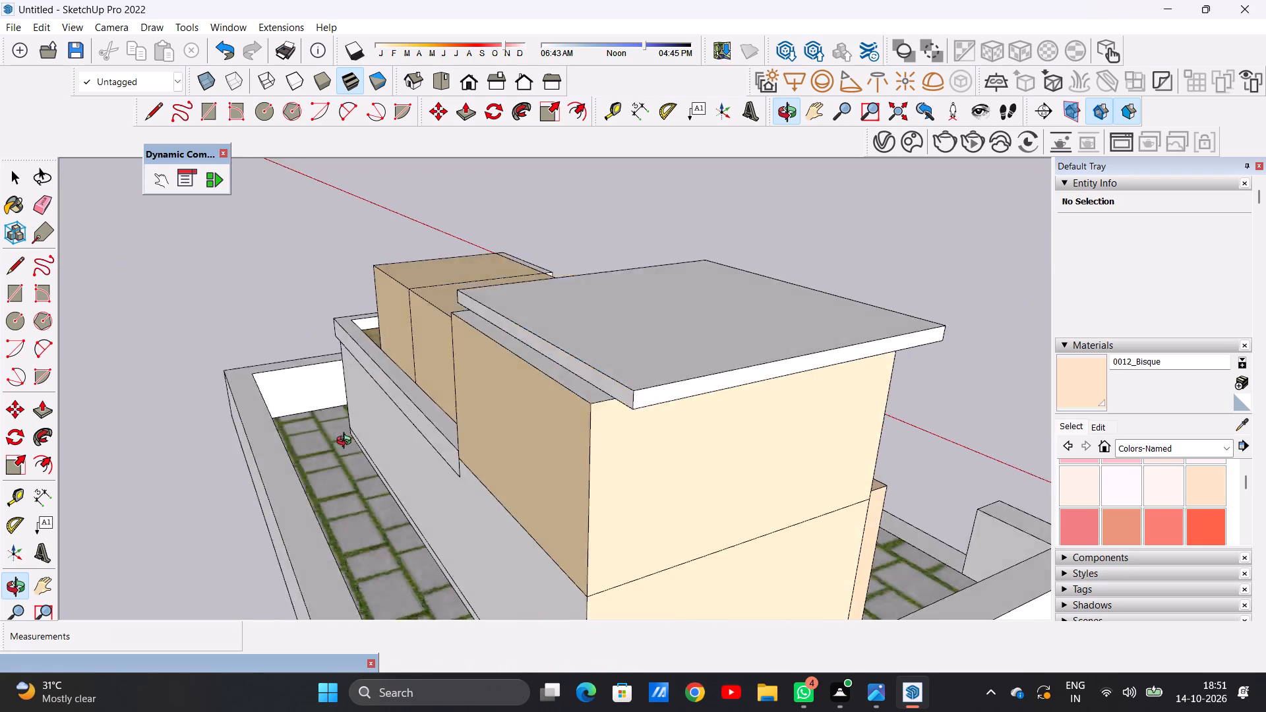
{"action": "middle_click_drag", "start_coordinate": [347, 442], "coordinate": [399, 442]}
{"action": "left_click", "coordinate": [471, 482]}
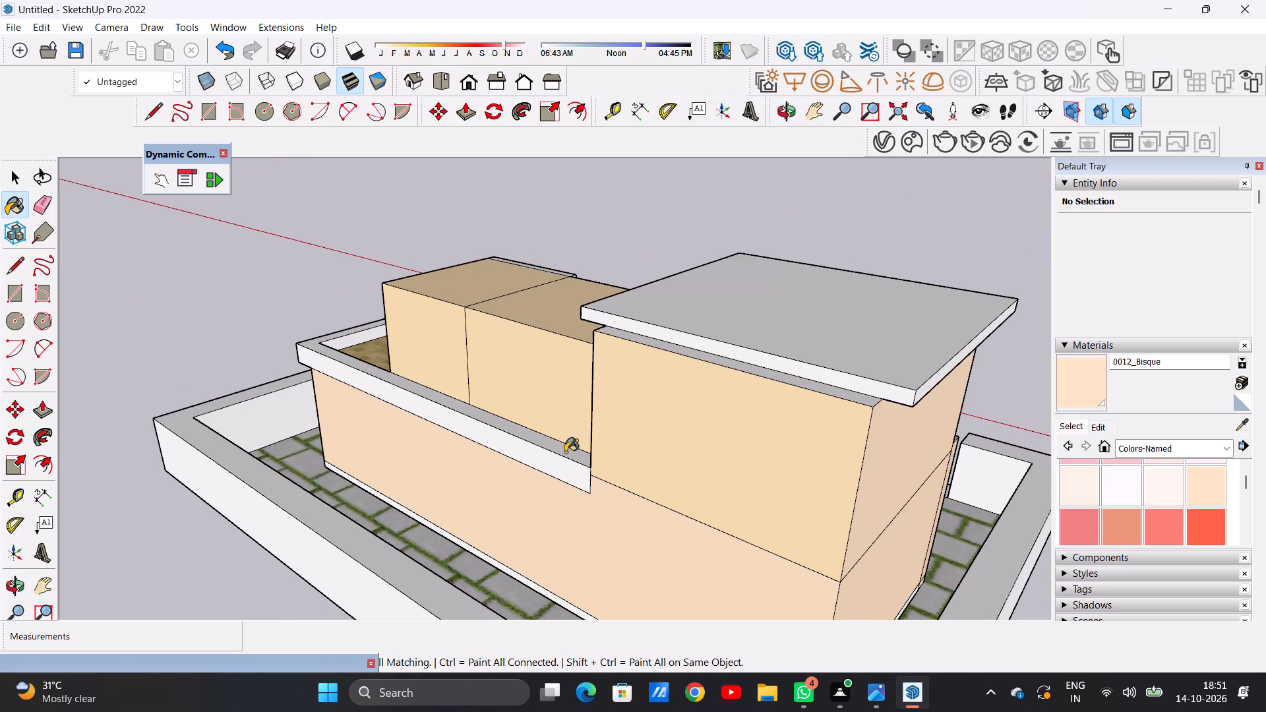
{"action": "scroll", "coordinate": [565, 452], "scroll_direction": "up", "scroll_amount": 7}
{"action": "scroll", "coordinate": [560, 481], "scroll_direction": "down", "scroll_amount": 1}
{"action": "scroll", "coordinate": [560, 481], "scroll_direction": "up", "scroll_amount": 2}
{"action": "scroll", "coordinate": [560, 481], "scroll_direction": "down", "scroll_amount": 12}
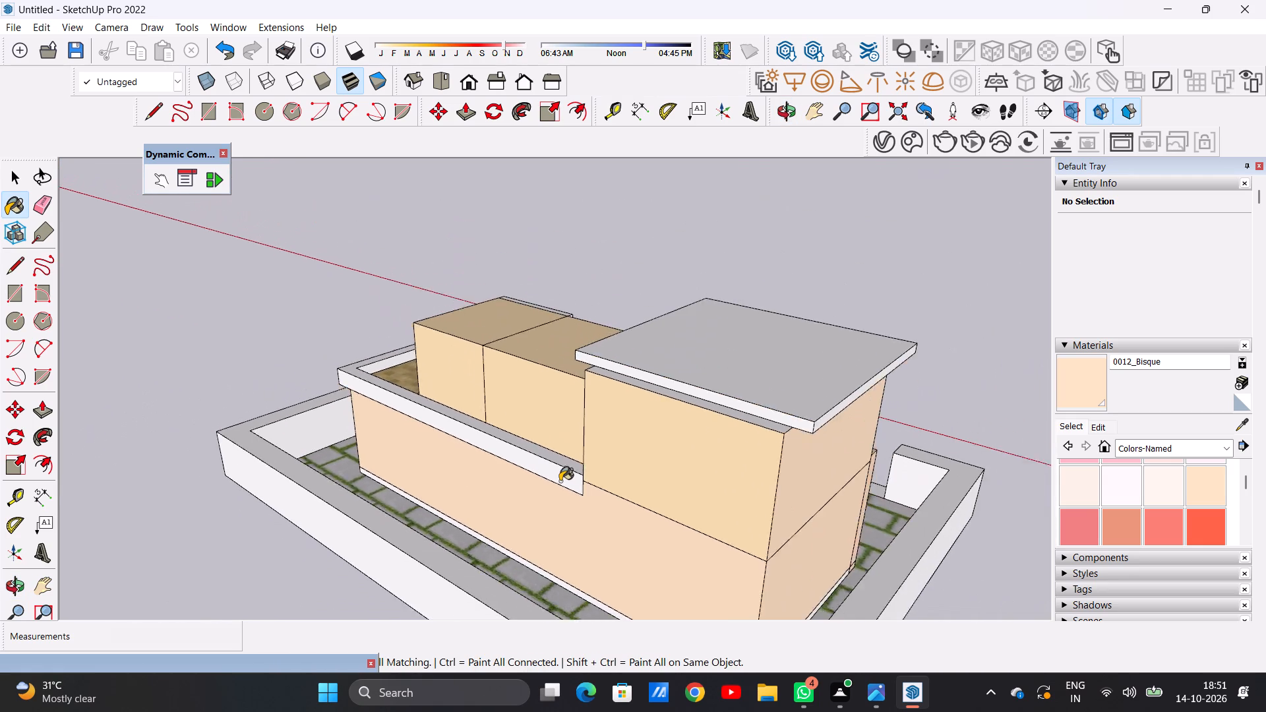
Paint the ground-floor side wall at the porch end, behind the round-holed column, with 0012_Bisque.
{"action": "scroll", "coordinate": [560, 481], "scroll_direction": "down", "scroll_amount": 3}
{"action": "middle_click_drag", "start_coordinate": [394, 457], "coordinate": [771, 472]}
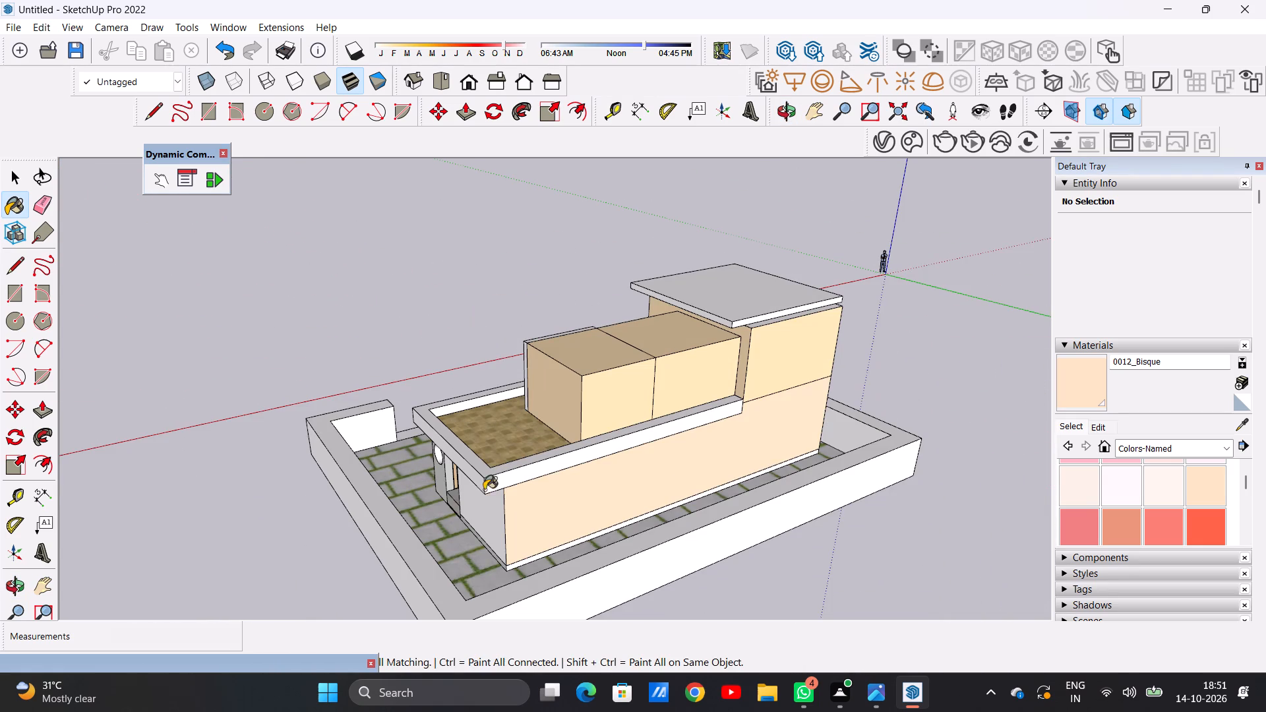
{"action": "middle_click_drag", "start_coordinate": [451, 496], "coordinate": [791, 447]}
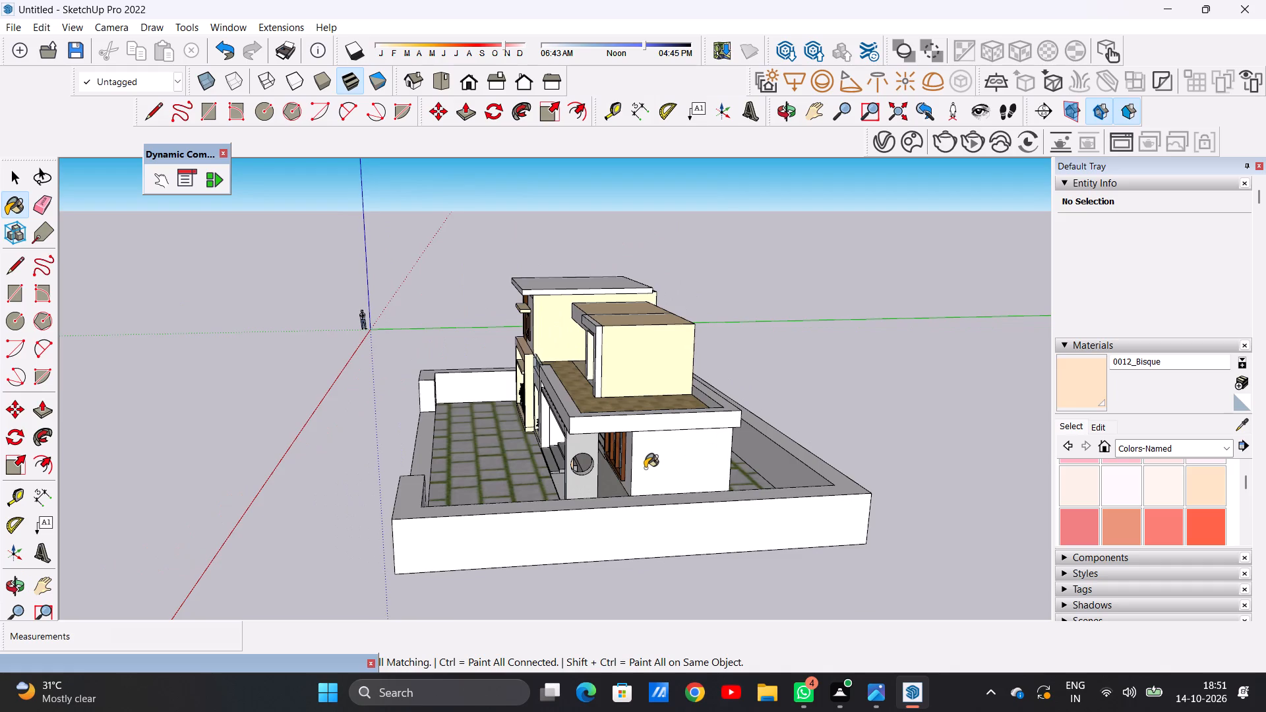
{"action": "scroll", "coordinate": [647, 466], "scroll_direction": "up", "scroll_amount": 13}
{"action": "left_click", "coordinate": [647, 465]}
{"action": "scroll", "coordinate": [640, 469], "scroll_direction": "down", "scroll_amount": 17}
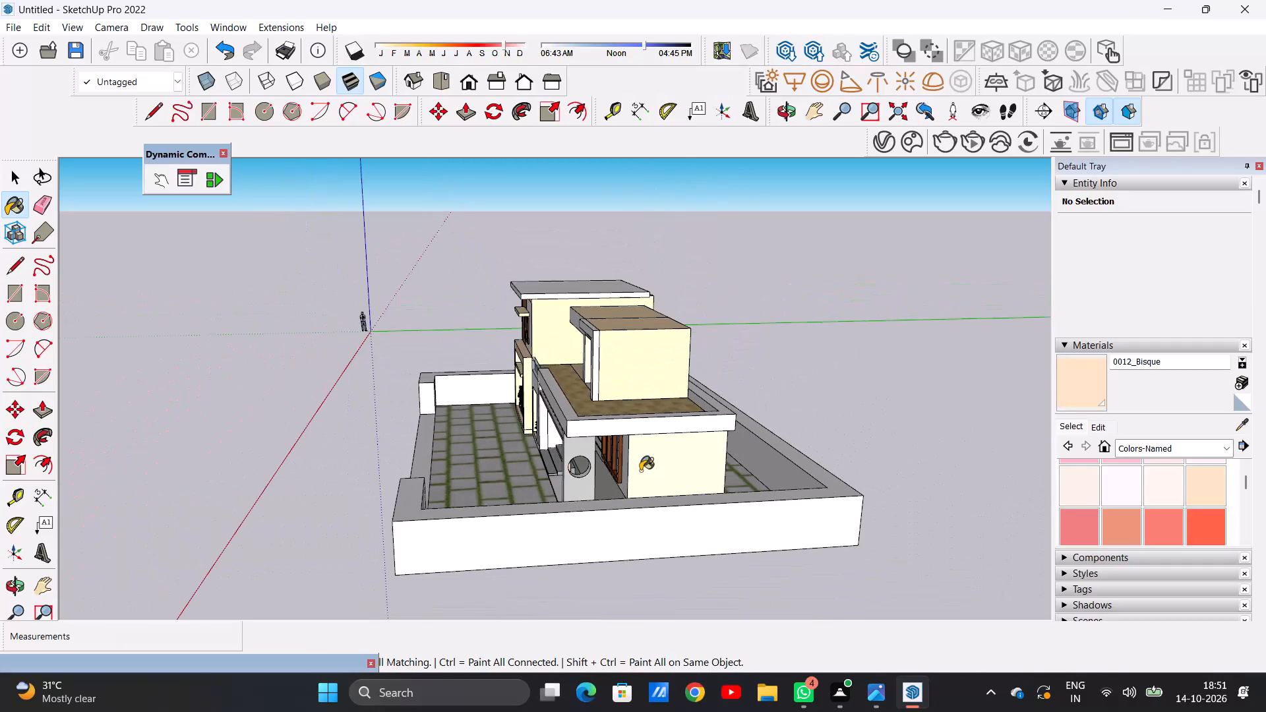
Examine the repainted house and paved yard from the front corner, straight on and from above.
{"action": "middle_click_drag", "start_coordinate": [461, 427], "coordinate": [781, 436]}
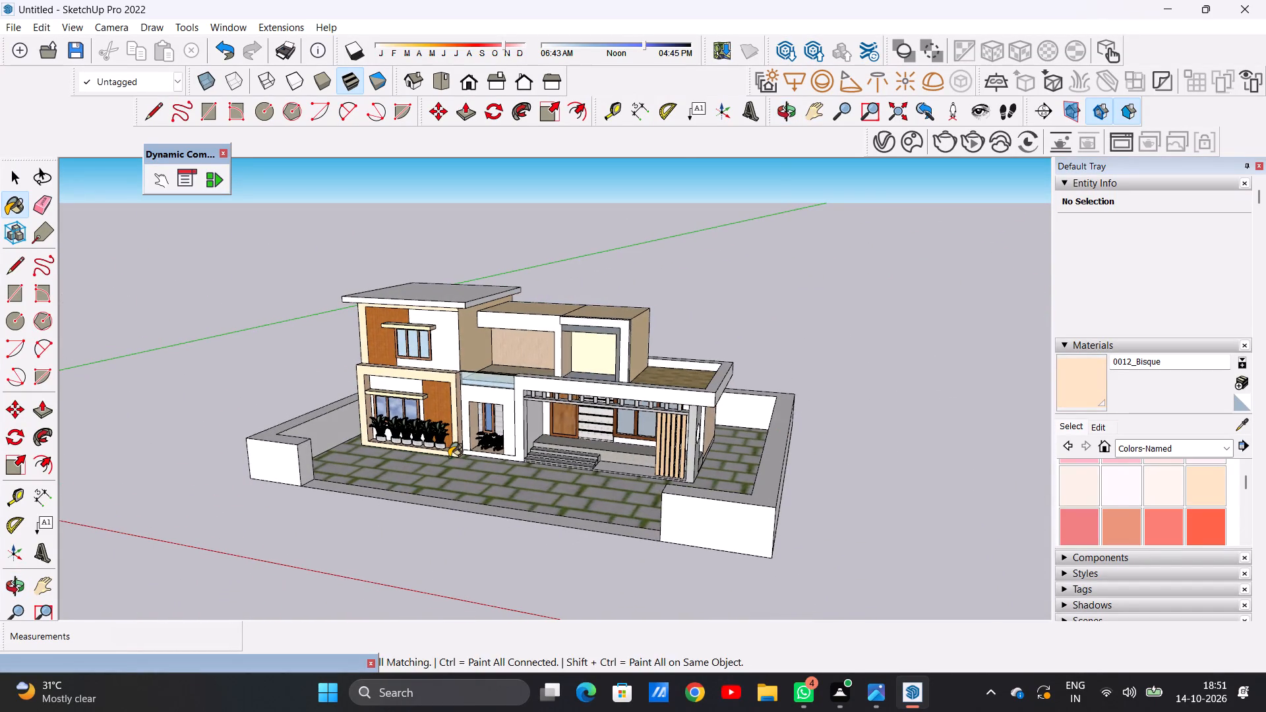
{"action": "middle_click_drag", "start_coordinate": [449, 457], "coordinate": [570, 440]}
{"action": "middle_click_drag", "start_coordinate": [570, 440], "coordinate": [535, 442]}
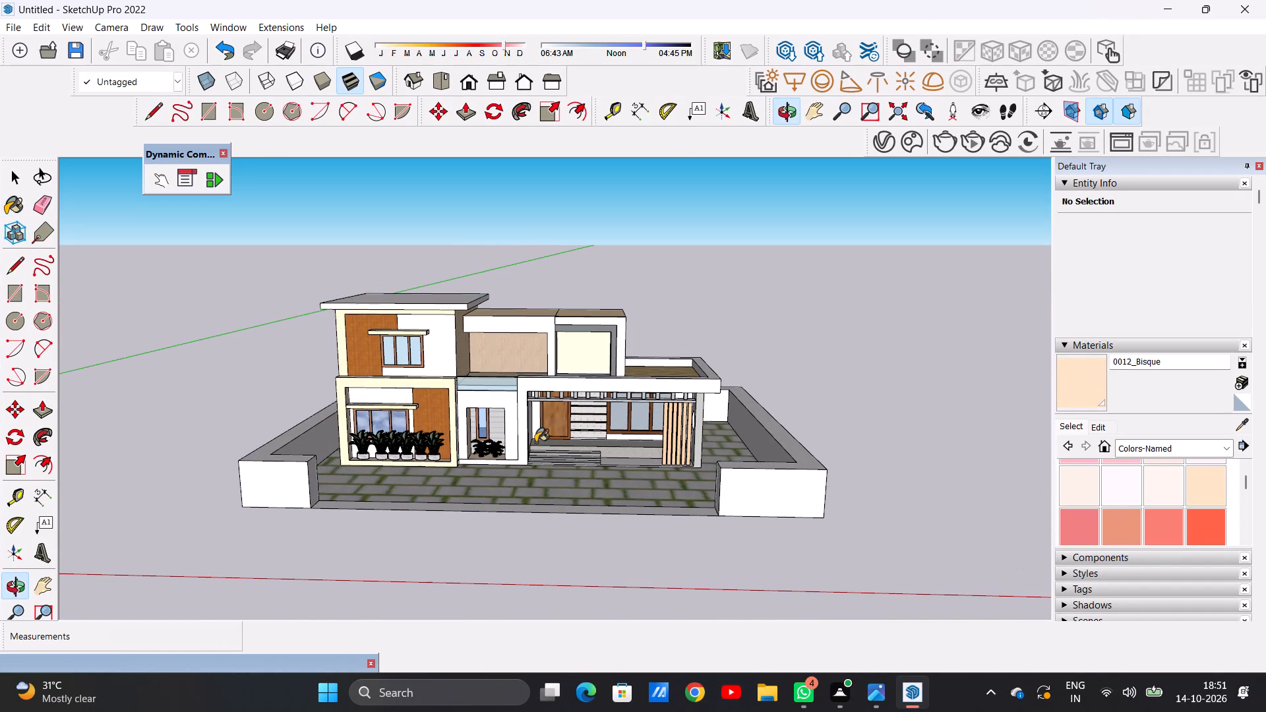
{"action": "key", "text": "space"}
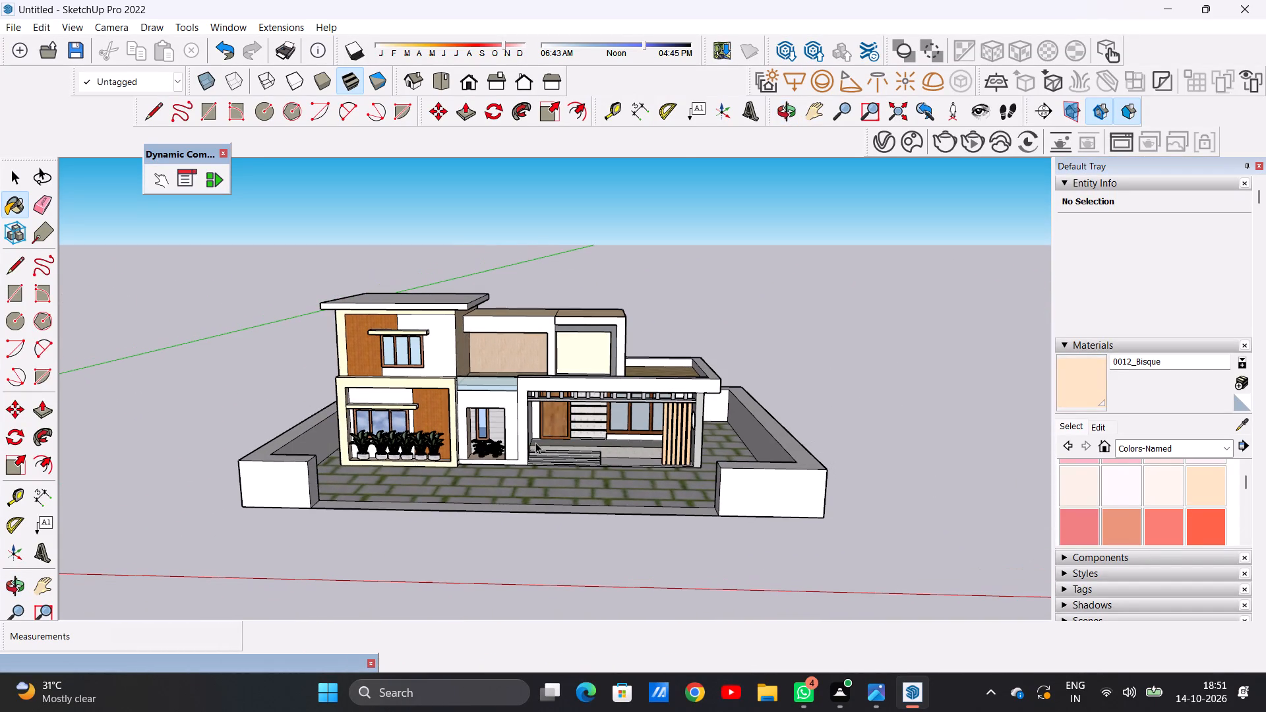
{"action": "scroll", "coordinate": [448, 384], "scroll_direction": "up", "scroll_amount": 6}
{"action": "scroll", "coordinate": [448, 384], "scroll_direction": "down", "scroll_amount": 4}
{"action": "middle_click_drag", "start_coordinate": [535, 373], "coordinate": [530, 573]}
{"action": "scroll", "coordinate": [601, 556], "scroll_direction": "up", "scroll_amount": 4}
{"action": "scroll", "coordinate": [613, 461], "scroll_direction": "down", "scroll_amount": 2}
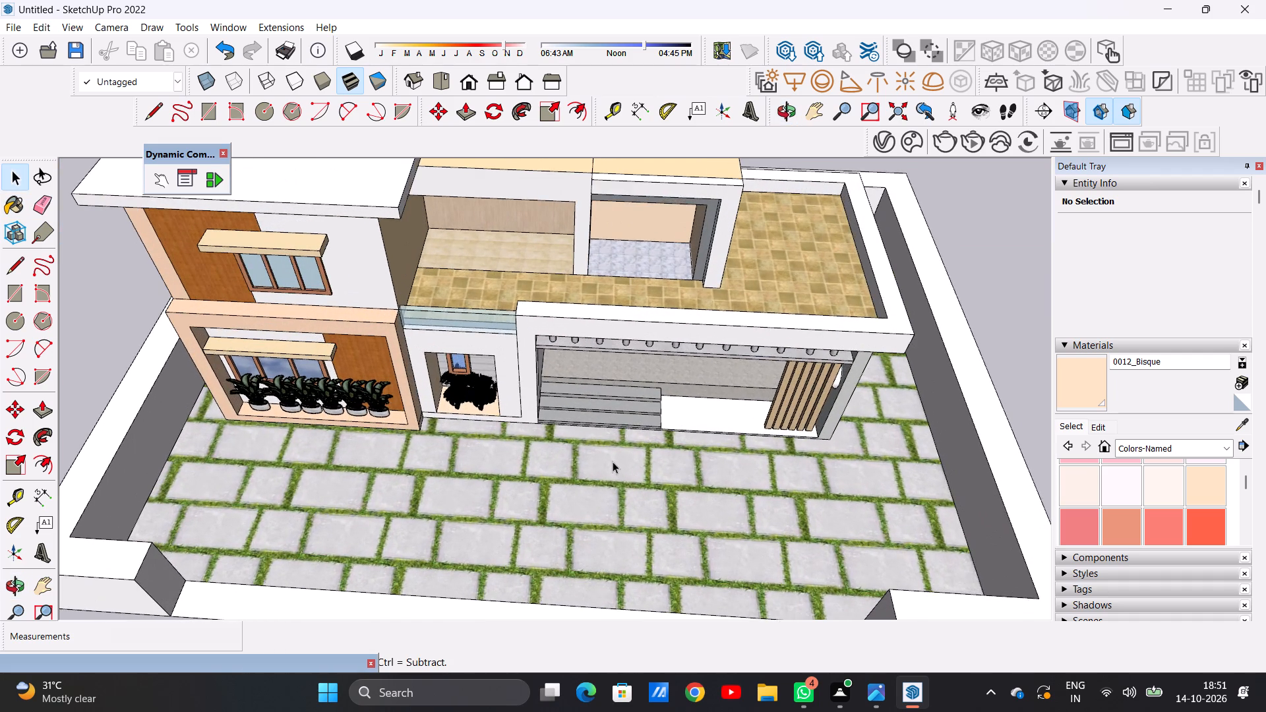
Open the 3D Warehouse website in Microsoft Edge through a web search for 3d warehouse.
{"action": "scroll", "coordinate": [613, 461], "scroll_direction": "down", "scroll_amount": 2}
{"action": "middle_click_drag", "start_coordinate": [690, 473], "coordinate": [689, 463]}
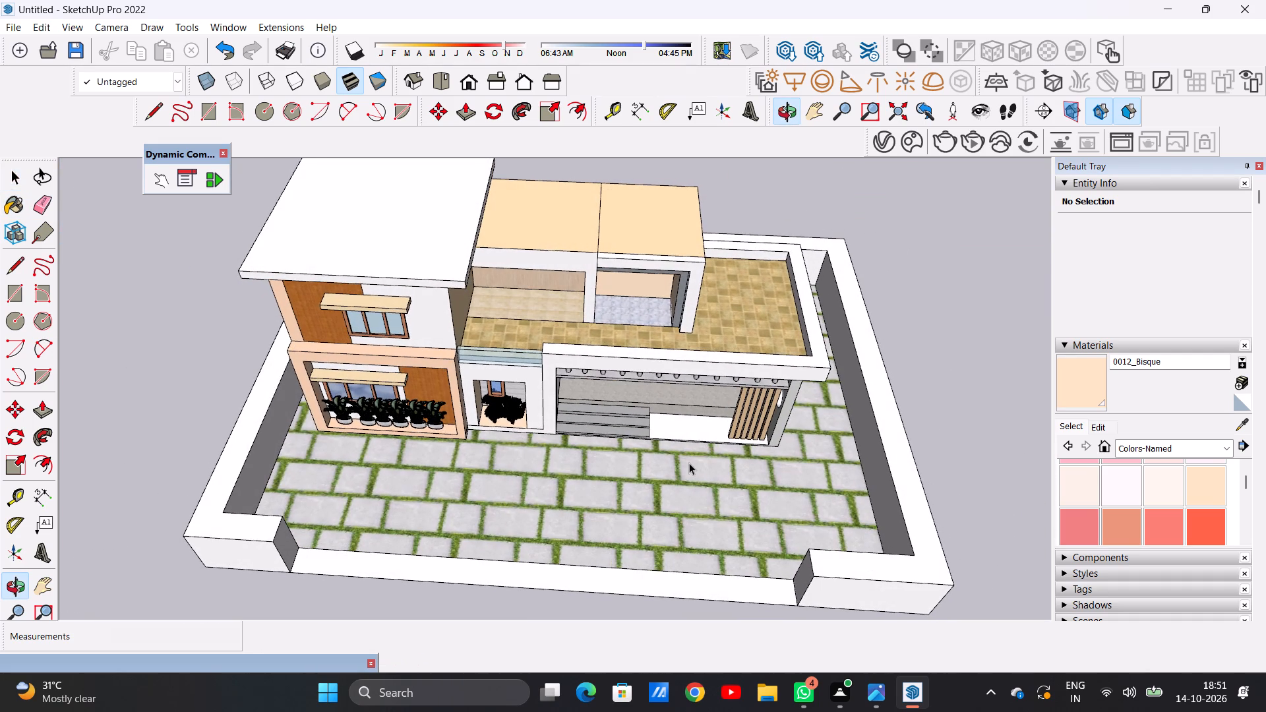
{"action": "key", "text": "space"}
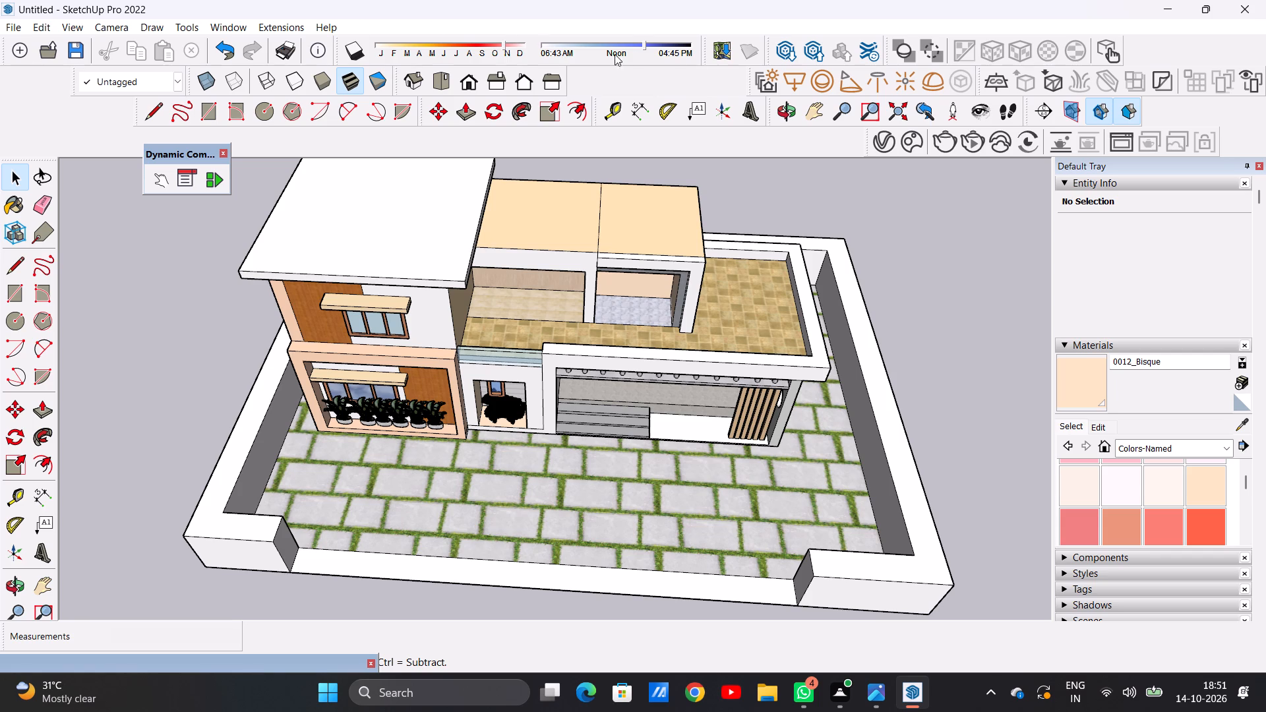
{"action": "left_click", "coordinate": [785, 53]}
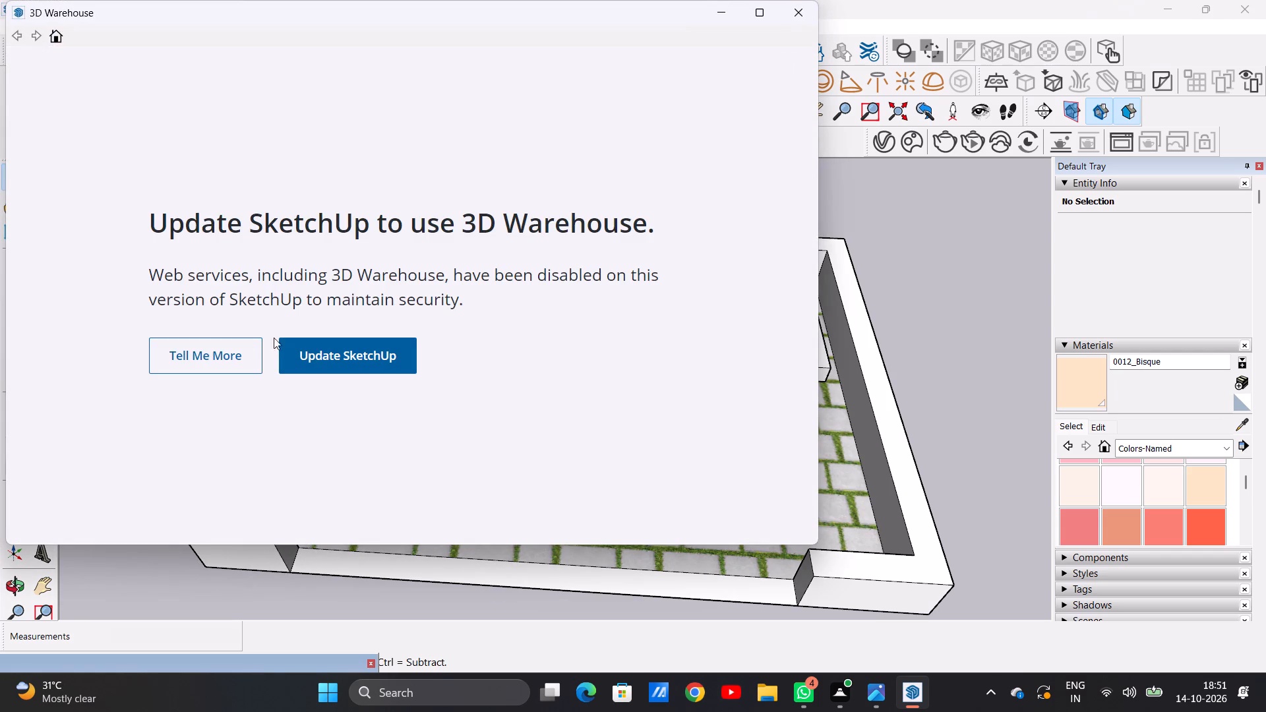
{"action": "left_click", "coordinate": [232, 349]}
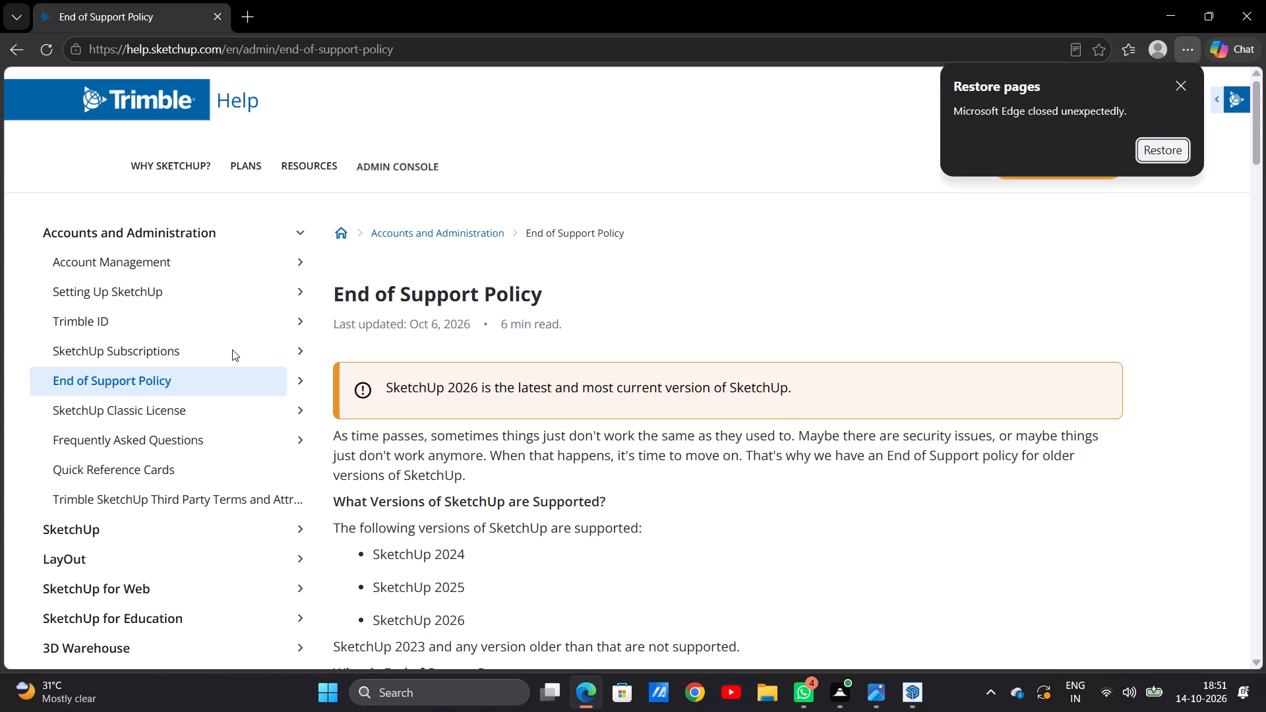
{"action": "left_click", "coordinate": [16, 45]}
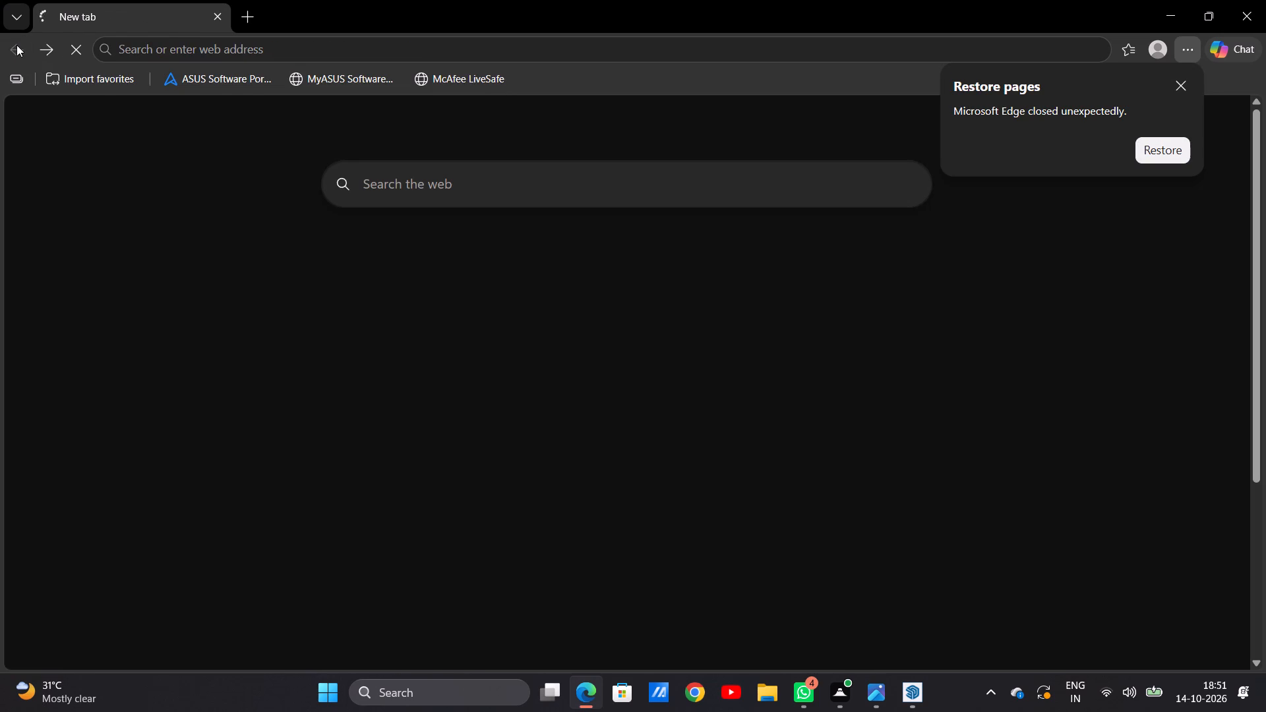
{"action": "left_click", "coordinate": [408, 176]}
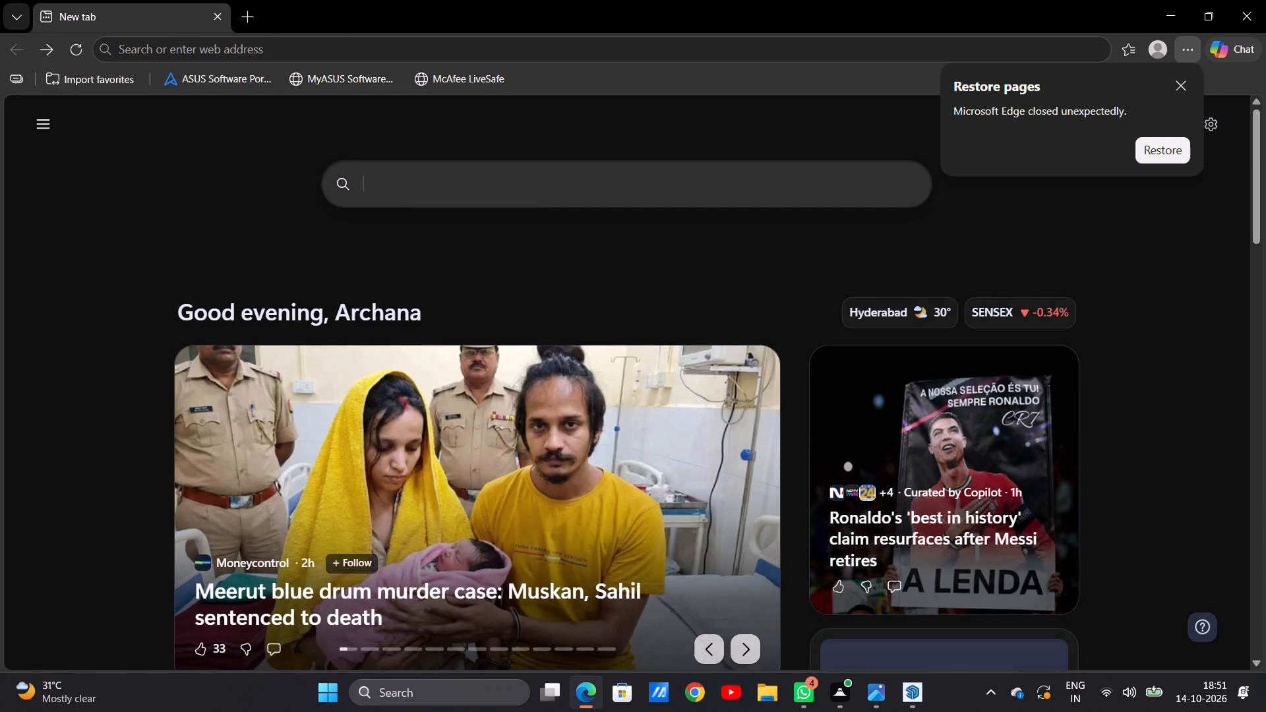
{"action": "left_click", "coordinate": [417, 226]}
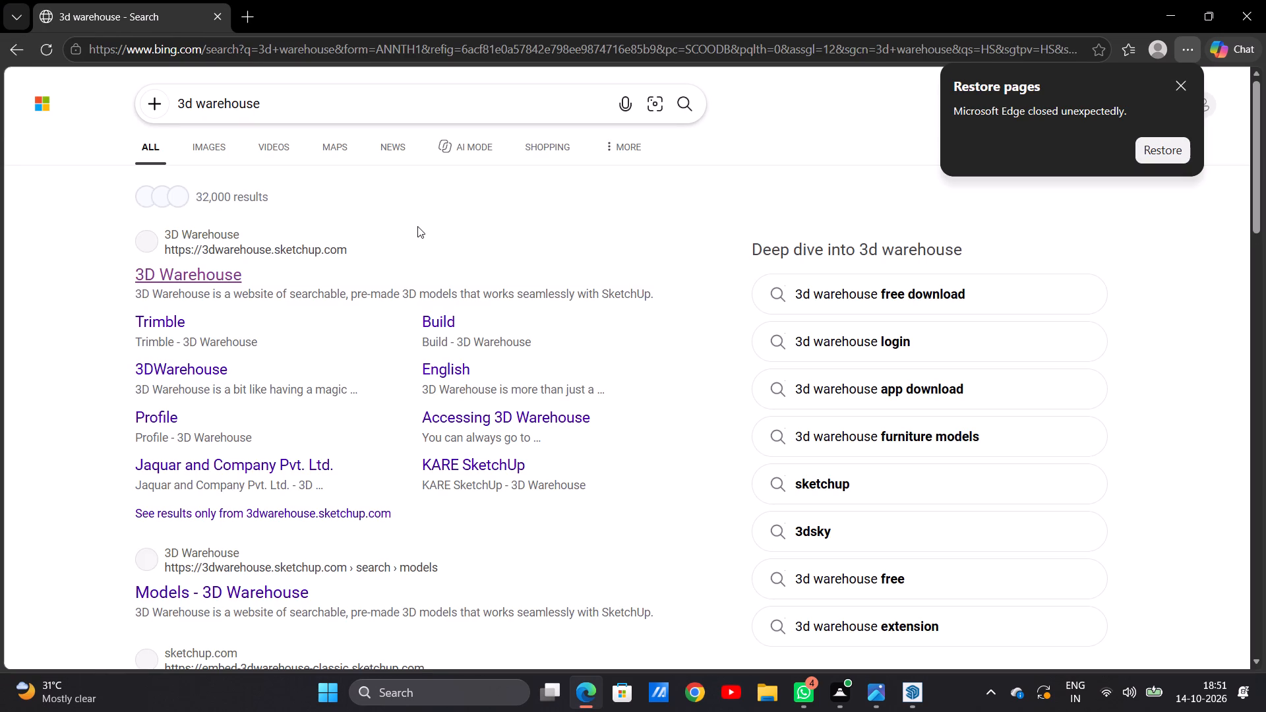
{"action": "left_click", "coordinate": [183, 283]}
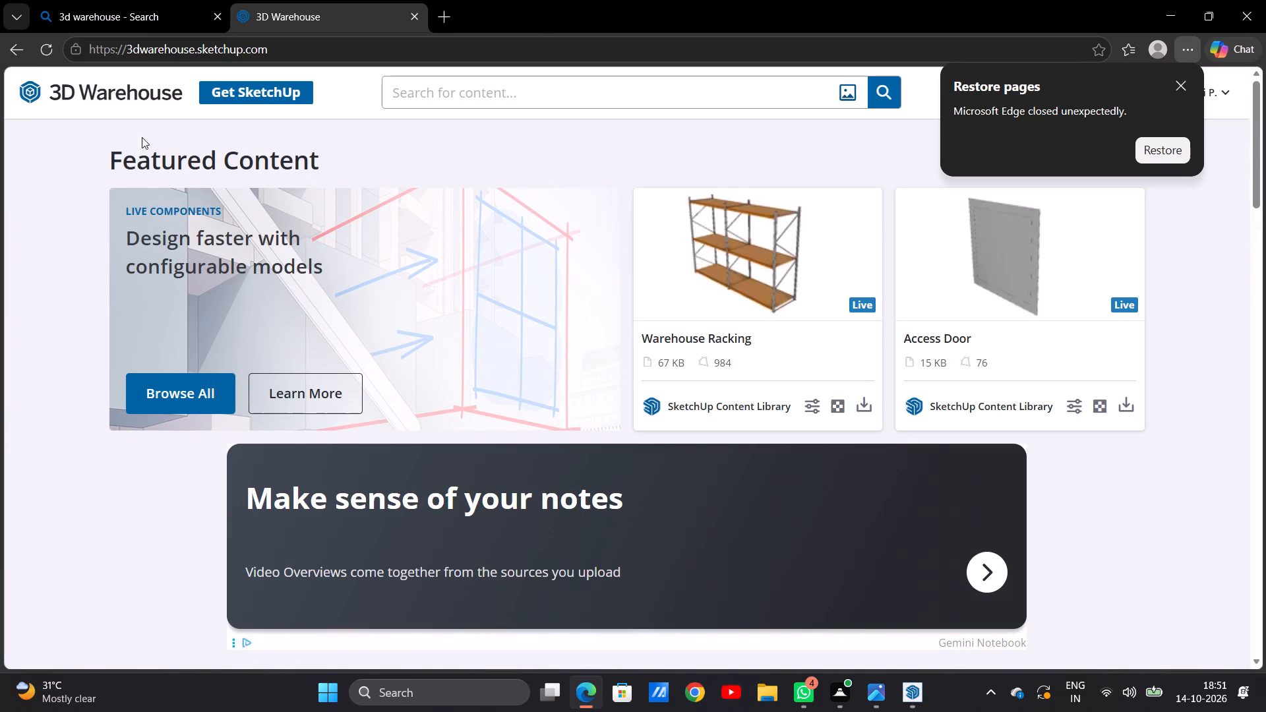
Search 3D Warehouse for SMALL GARDEN and look through the models, loading further results.
{"action": "left_click", "coordinate": [398, 93]}
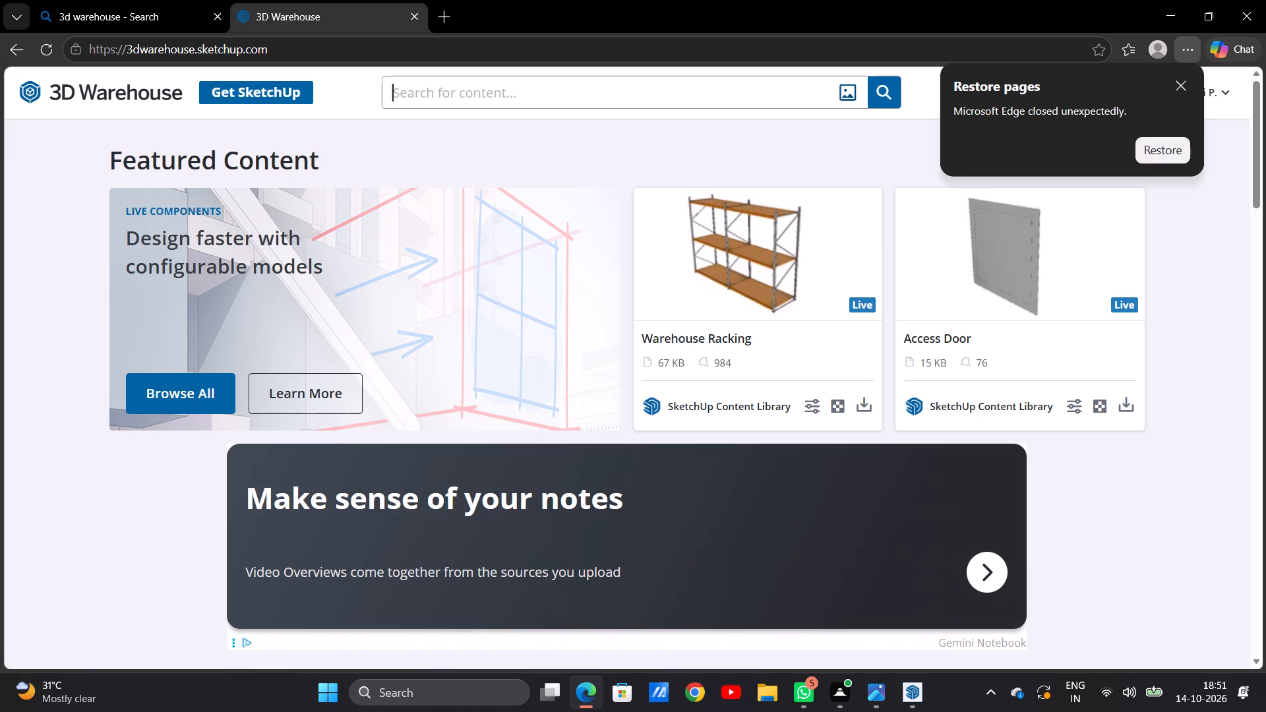
{"action": "type", "text": "GARDEN"}
{"action": "key", "text": "space"}
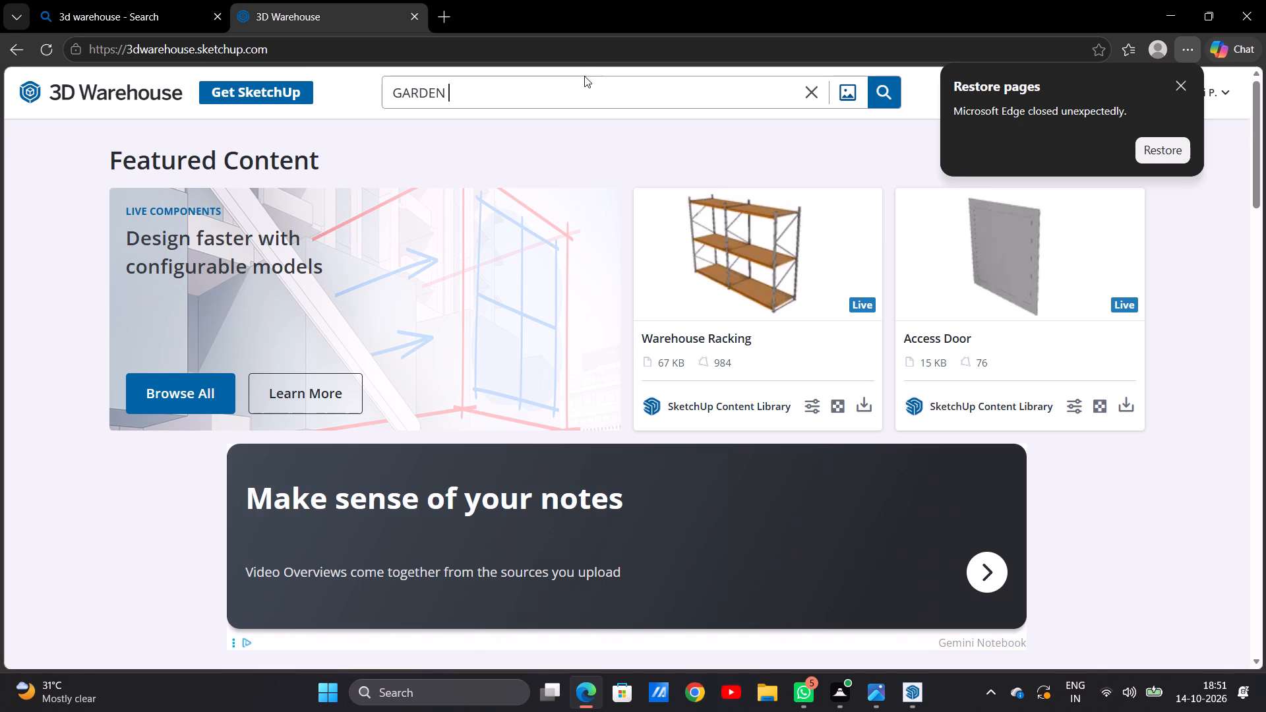
{"action": "key", "text": "BackSpace"}
{"action": "key", "text": "BackSpace"}
{"action": "key", "text": "BackSpace"}
{"action": "key", "text": "BackSpace"}
{"action": "key", "text": "BackSpace"}
{"action": "key", "text": "BackSpace"}
{"action": "key", "text": "BackSpace"}
{"action": "key", "text": "BackSpace"}
{"action": "key", "text": "BackSpace"}
{"action": "key", "text": "BackSpace"}
{"action": "key", "text": "BackSpace"}
{"action": "key", "text": "BackSpace"}
{"action": "key", "text": "BackSpace"}
{"action": "key", "text": "BackSpace"}
{"action": "type", "text": "SMALL"}
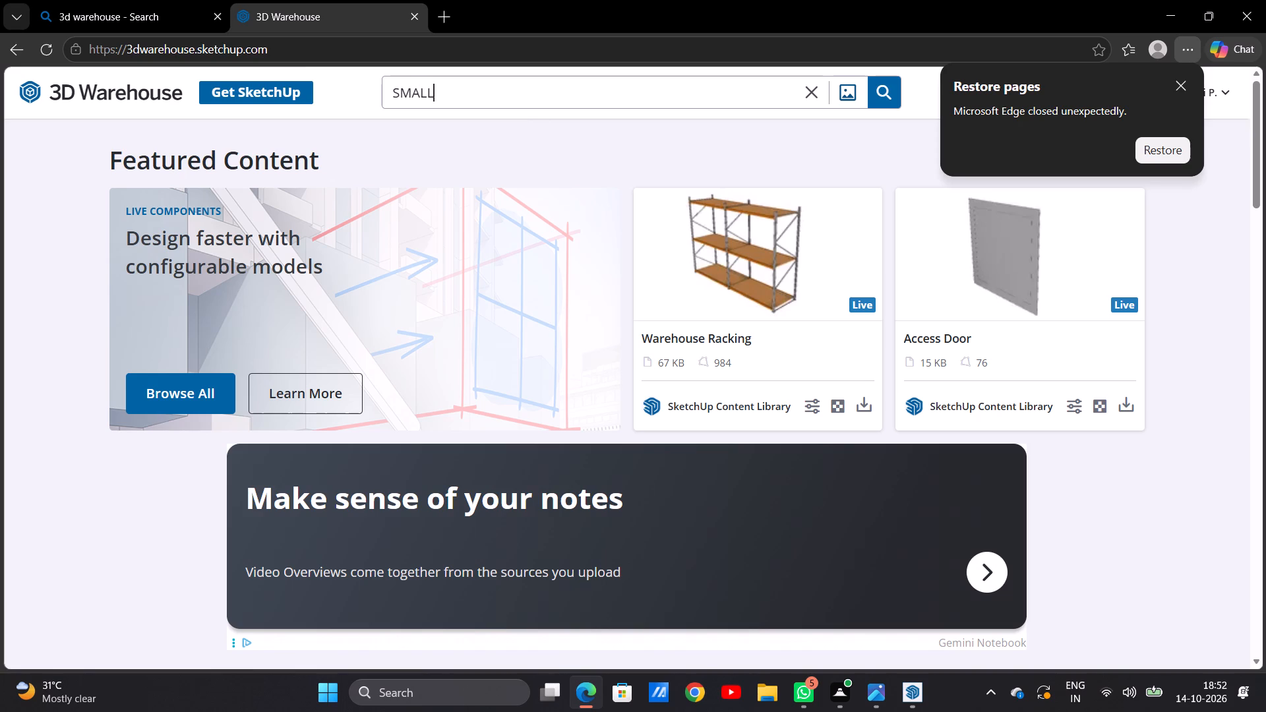
{"action": "key", "text": "space"}
{"action": "type", "text": "GARDEN"}
{"action": "left_click", "coordinate": [883, 92]}
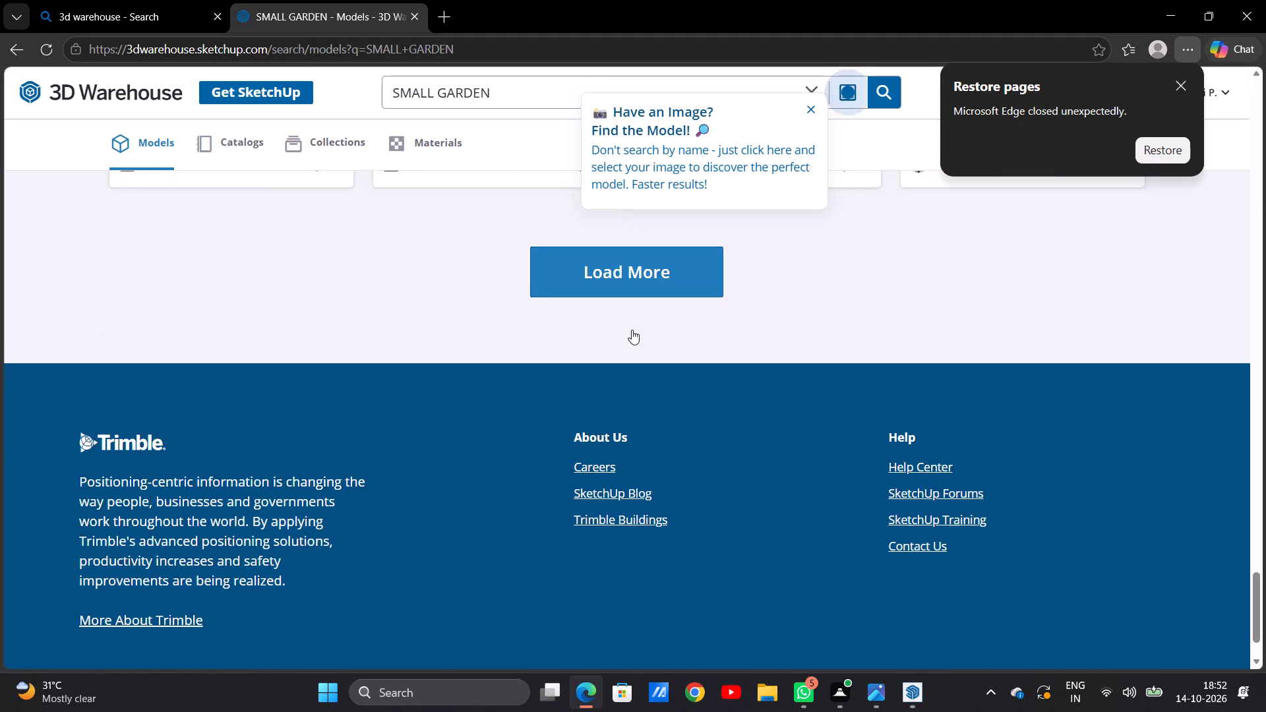
{"action": "left_click", "coordinate": [621, 271]}
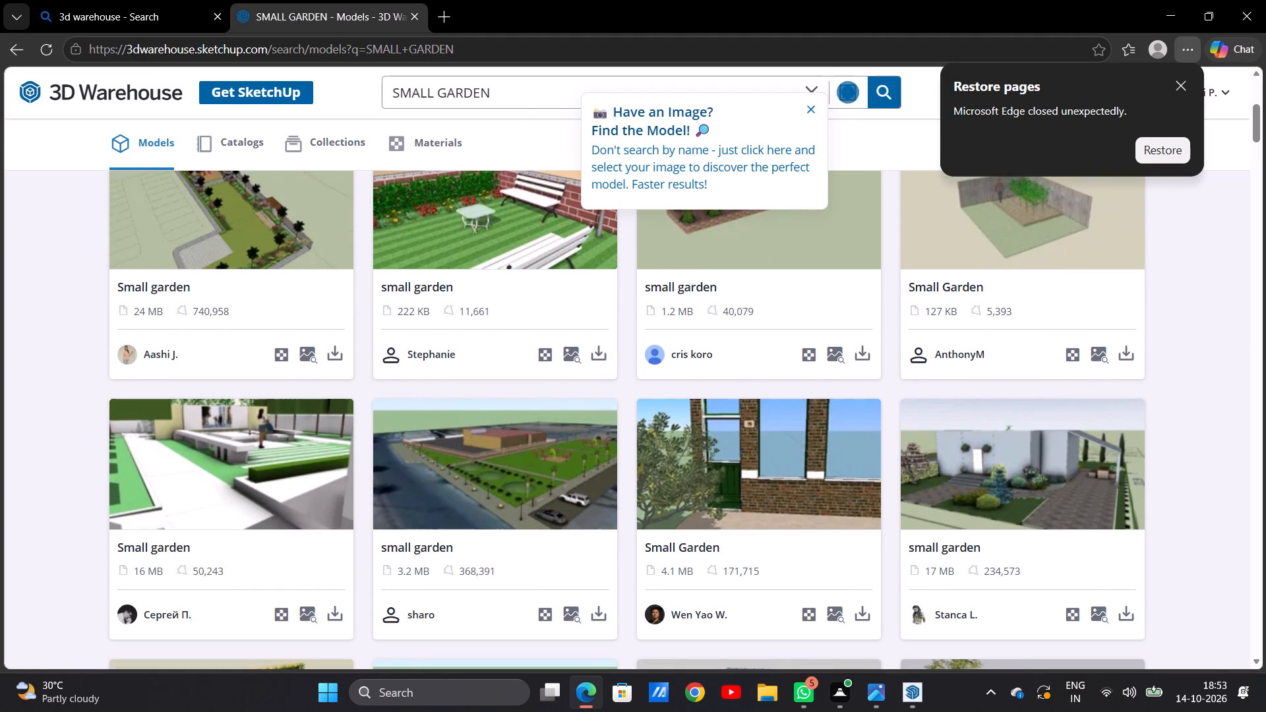
Search 3D Warehouse for GARDEN and look through the models, loading further results, before returning to SketchUp.
{"action": "left_click", "coordinate": [518, 86]}
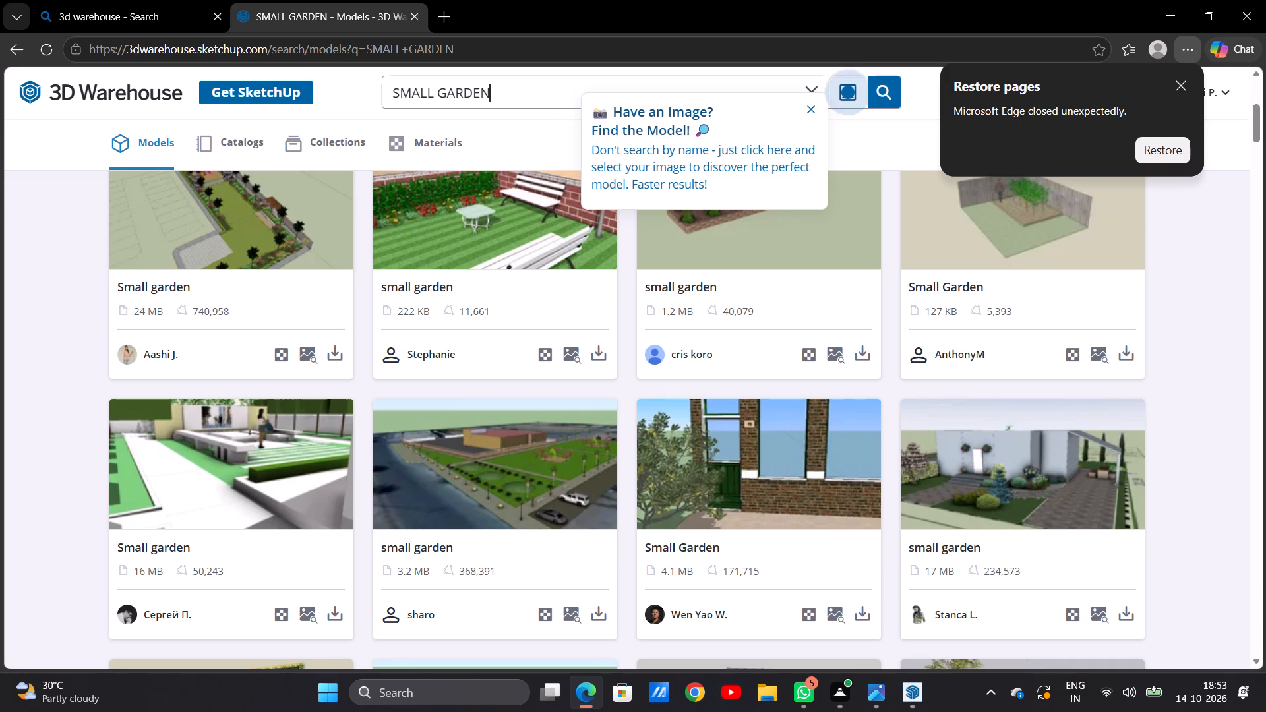
{"action": "key", "text": "BackSpace"}
{"action": "key", "text": "BackSpace"}
{"action": "key", "text": "BackSpace"}
{"action": "key", "text": "BackSpace"}
{"action": "key", "text": "BackSpace"}
{"action": "key", "text": "BackSpace"}
{"action": "key", "text": "BackSpace"}
{"action": "key", "text": "BackSpace"}
{"action": "key", "text": "BackSpace"}
{"action": "key", "text": "BackSpace"}
{"action": "key", "text": "BackSpace"}
{"action": "key", "text": "BackSpace"}
{"action": "key", "text": "BackSpace"}
{"action": "key", "text": "BackSpace"}
{"action": "key", "text": "BackSpace"}
{"action": "key", "text": "BackSpace"}
{"action": "key", "text": "BackSpace"}
{"action": "key", "text": "BackSpace"}
{"action": "key", "text": "BackSpace"}
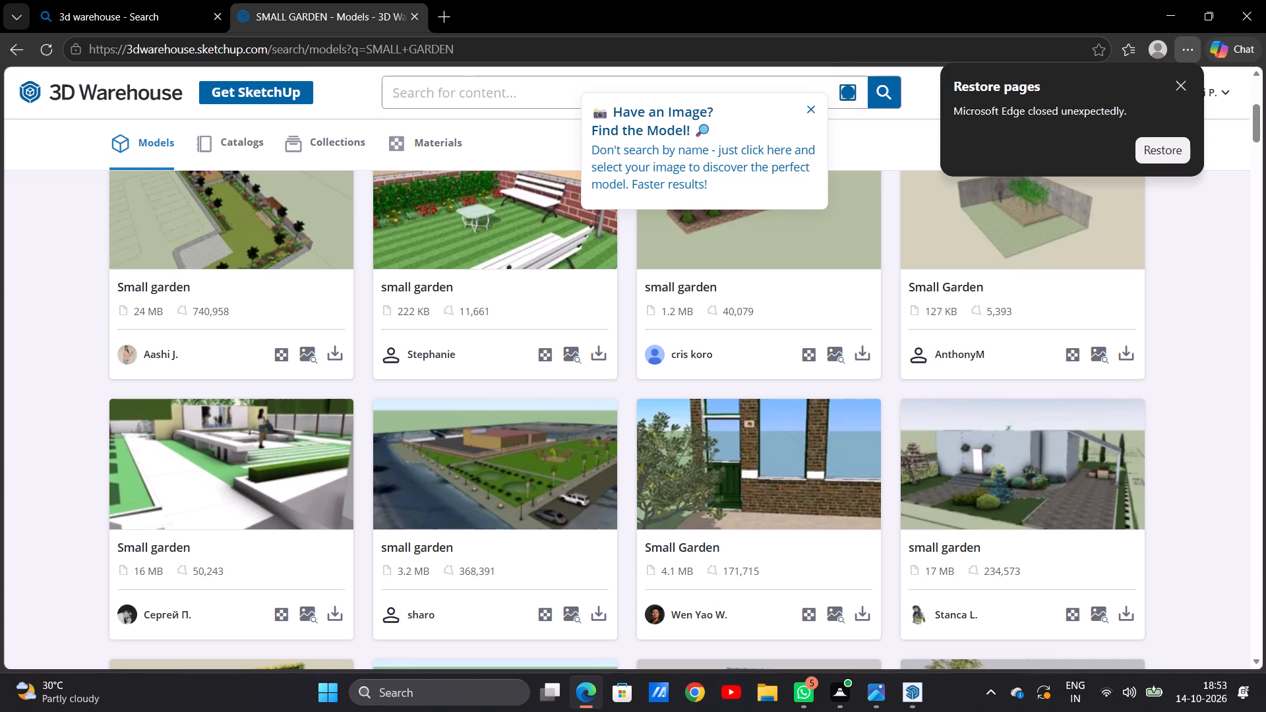
{"action": "type", "text": "GARDEN"}
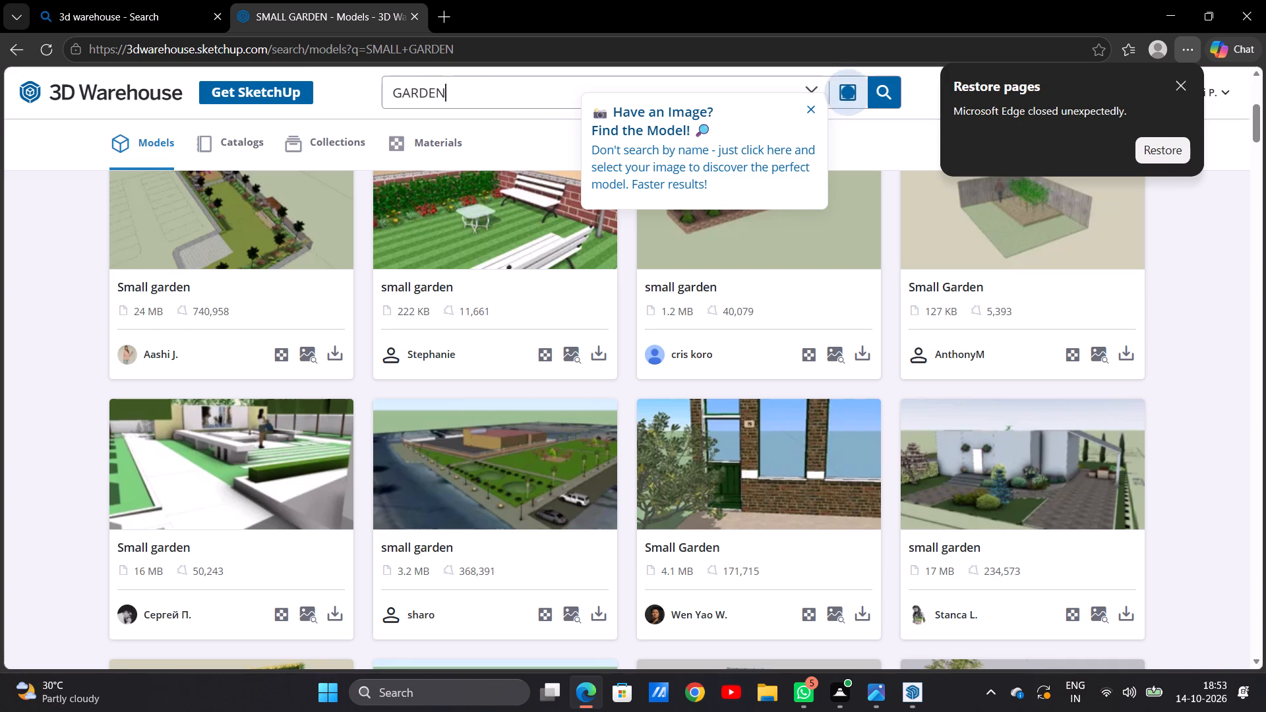
{"action": "left_click", "coordinate": [887, 88]}
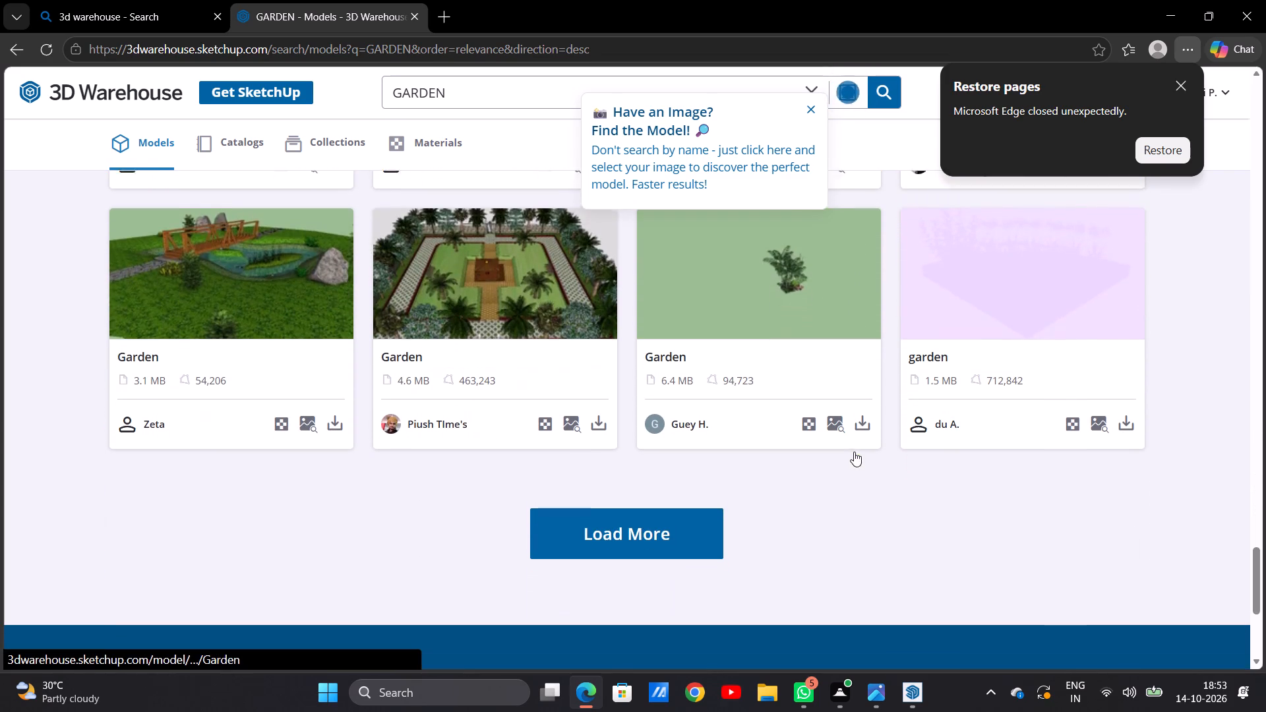
{"action": "left_click", "coordinate": [637, 489]}
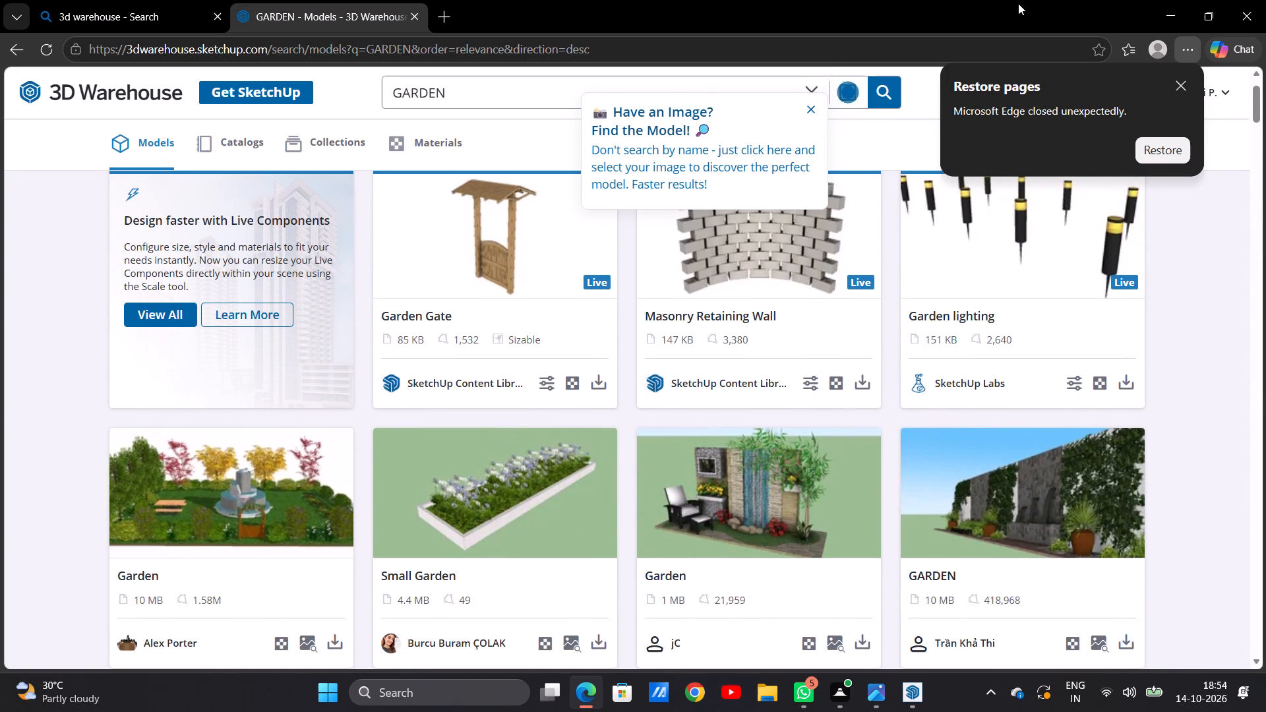
{"action": "left_click", "coordinate": [1175, 16]}
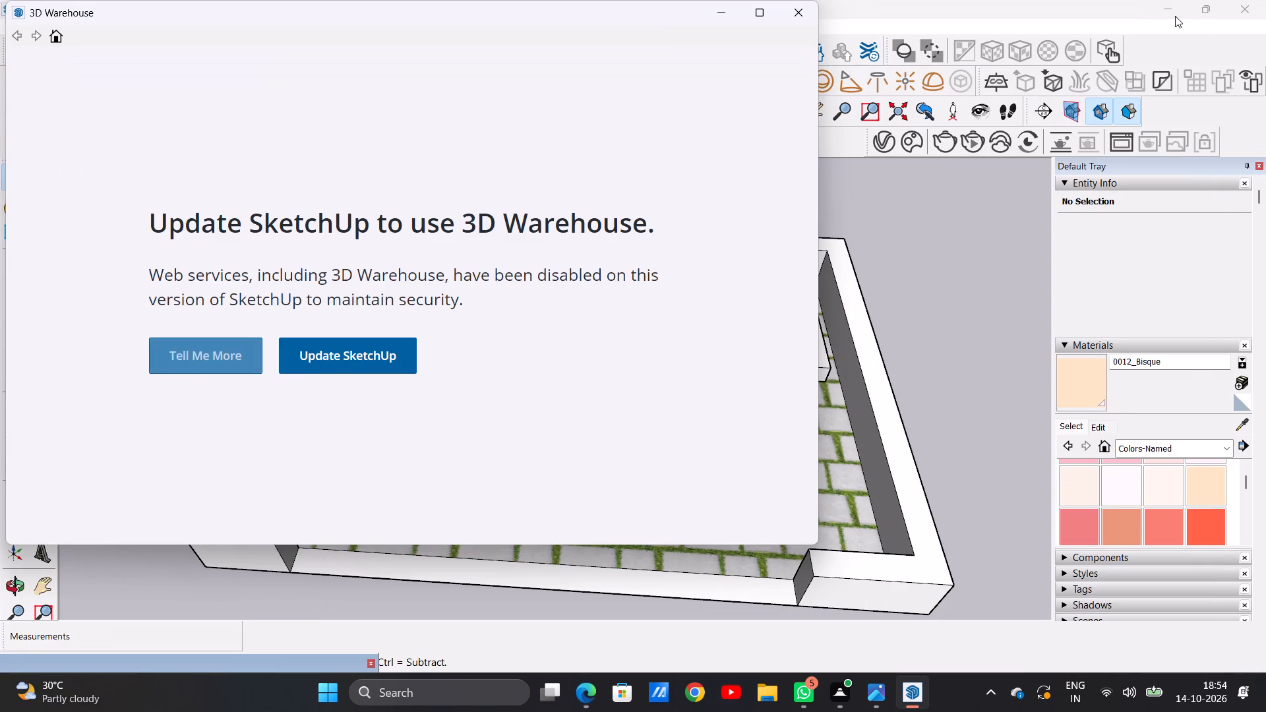
{"action": "left_click", "coordinate": [812, 7]}
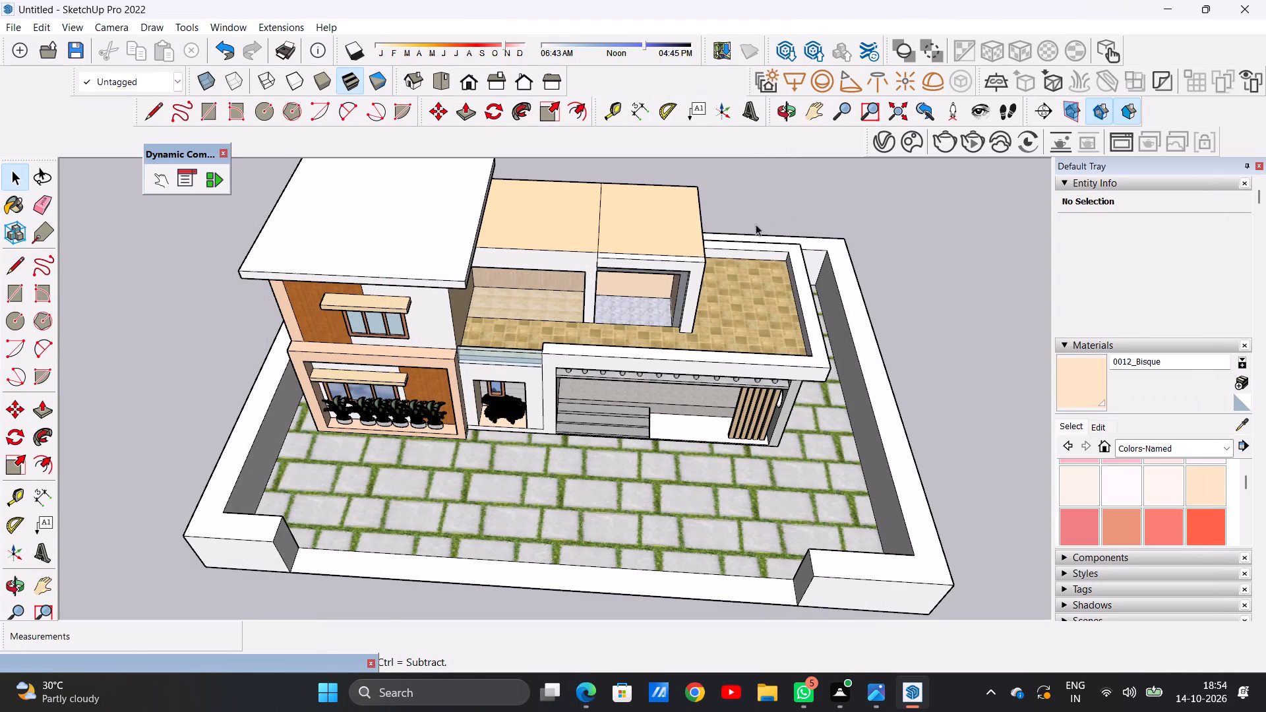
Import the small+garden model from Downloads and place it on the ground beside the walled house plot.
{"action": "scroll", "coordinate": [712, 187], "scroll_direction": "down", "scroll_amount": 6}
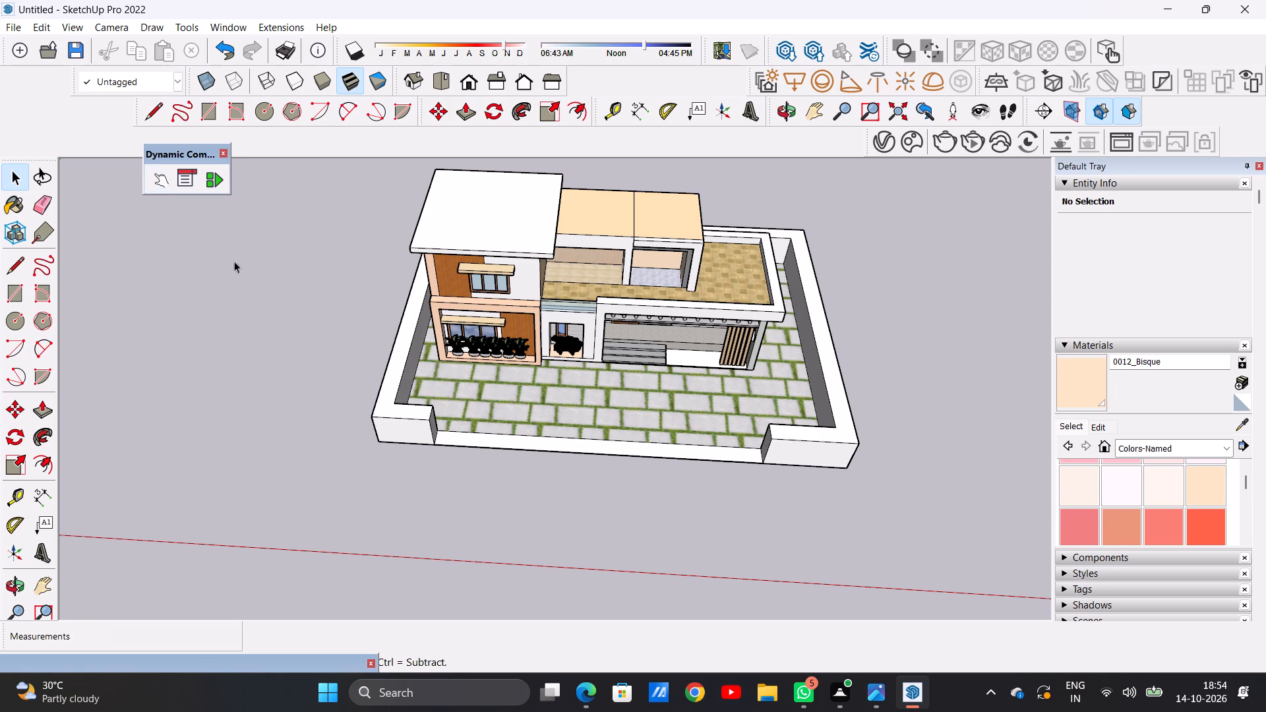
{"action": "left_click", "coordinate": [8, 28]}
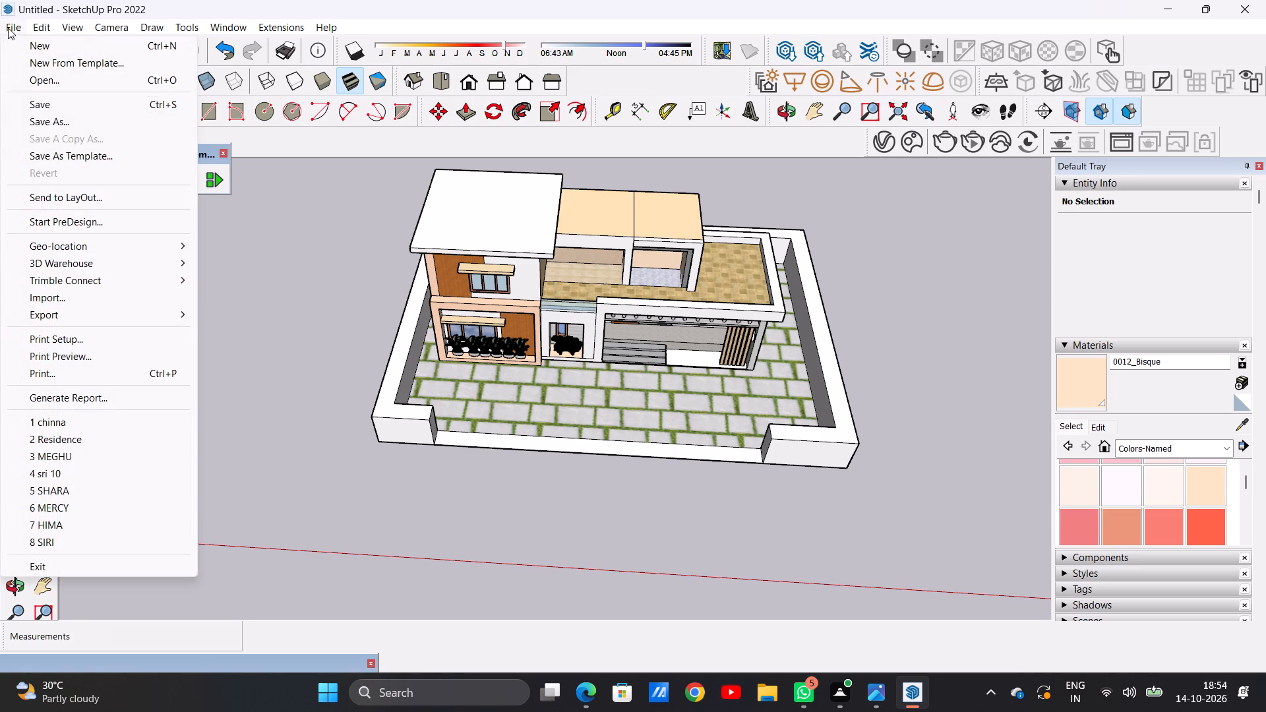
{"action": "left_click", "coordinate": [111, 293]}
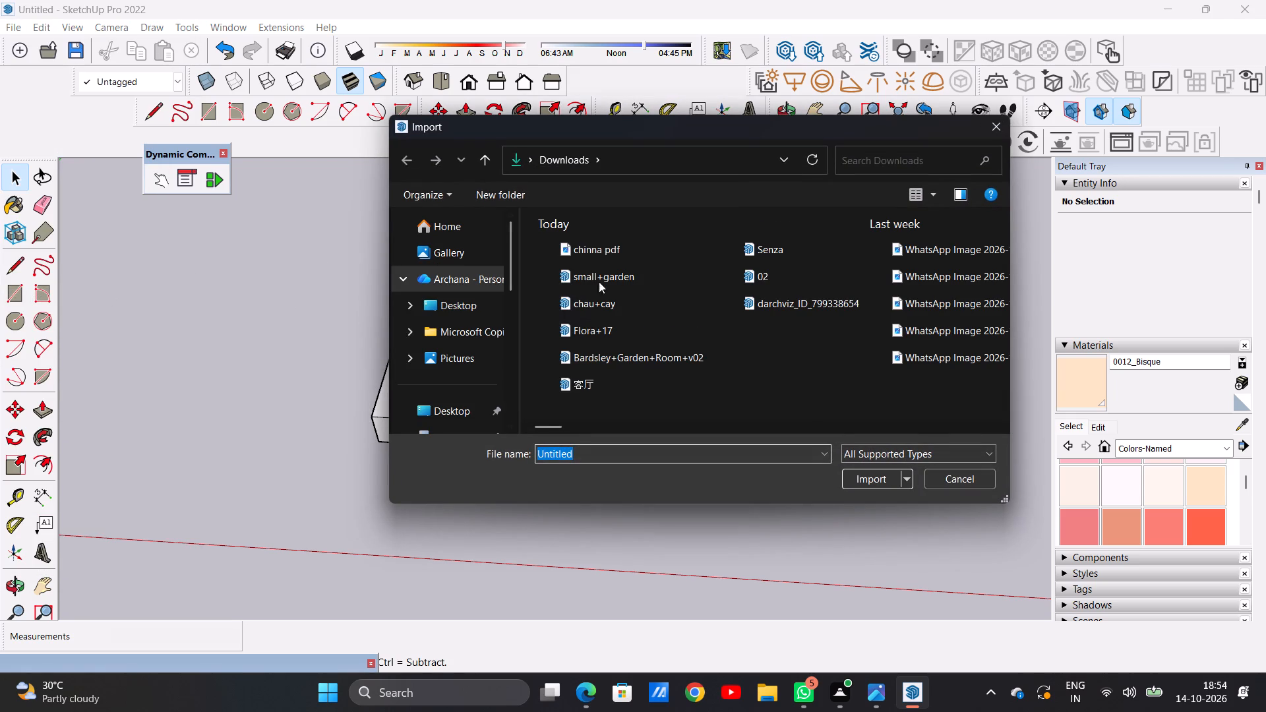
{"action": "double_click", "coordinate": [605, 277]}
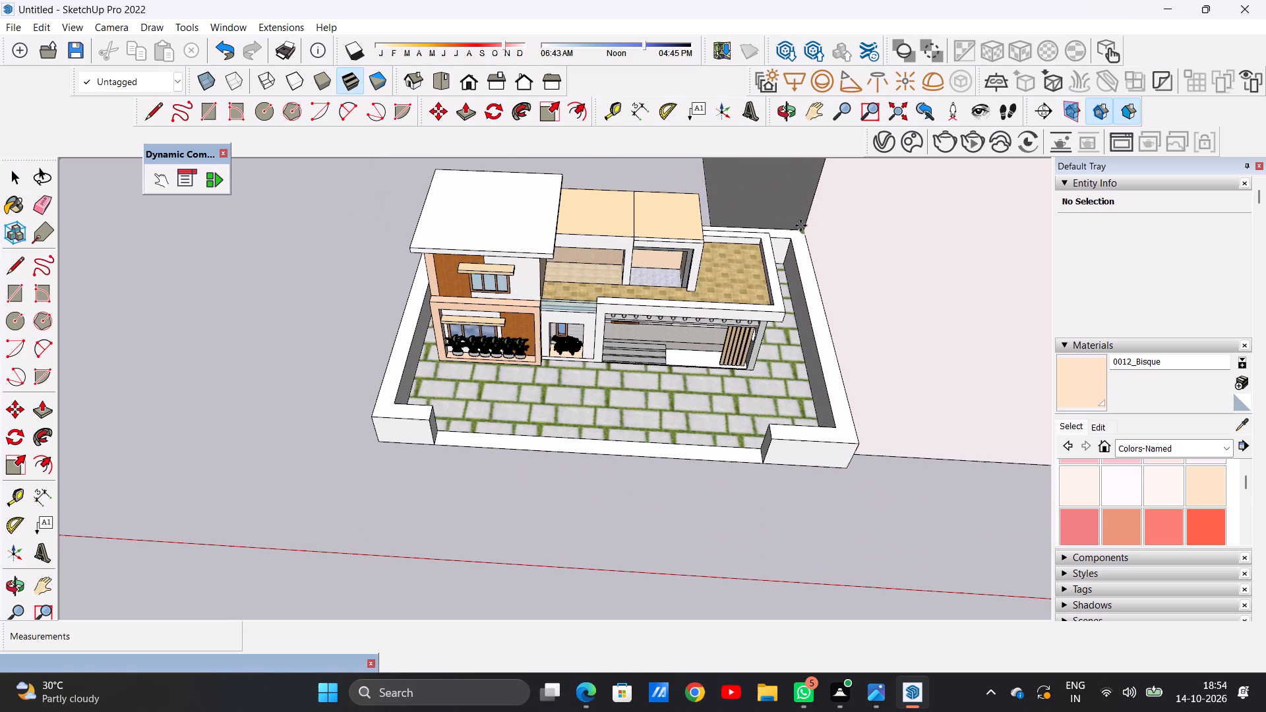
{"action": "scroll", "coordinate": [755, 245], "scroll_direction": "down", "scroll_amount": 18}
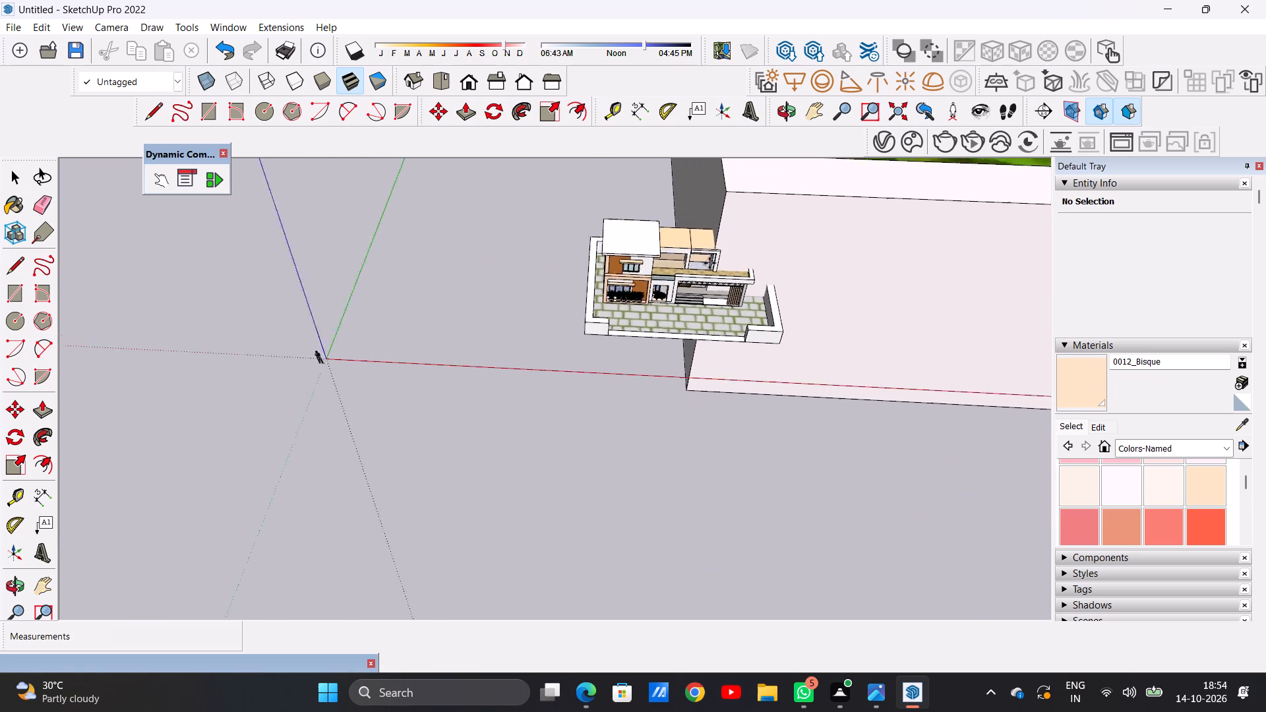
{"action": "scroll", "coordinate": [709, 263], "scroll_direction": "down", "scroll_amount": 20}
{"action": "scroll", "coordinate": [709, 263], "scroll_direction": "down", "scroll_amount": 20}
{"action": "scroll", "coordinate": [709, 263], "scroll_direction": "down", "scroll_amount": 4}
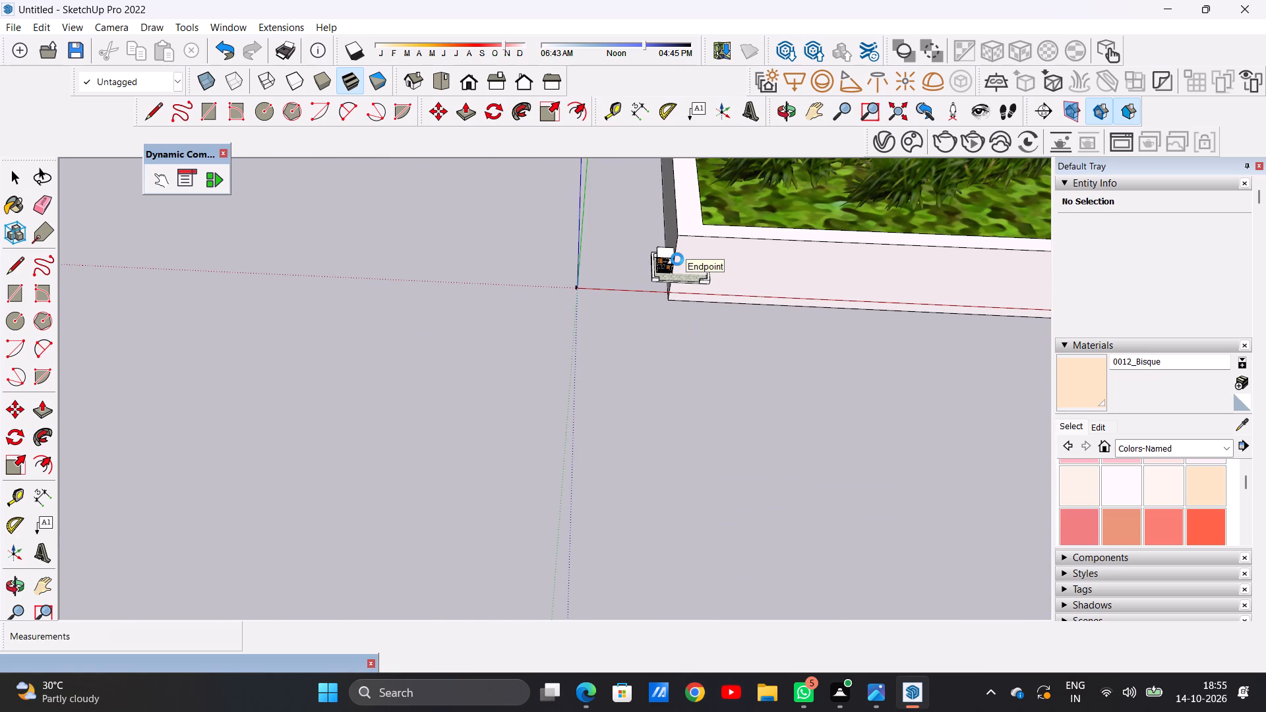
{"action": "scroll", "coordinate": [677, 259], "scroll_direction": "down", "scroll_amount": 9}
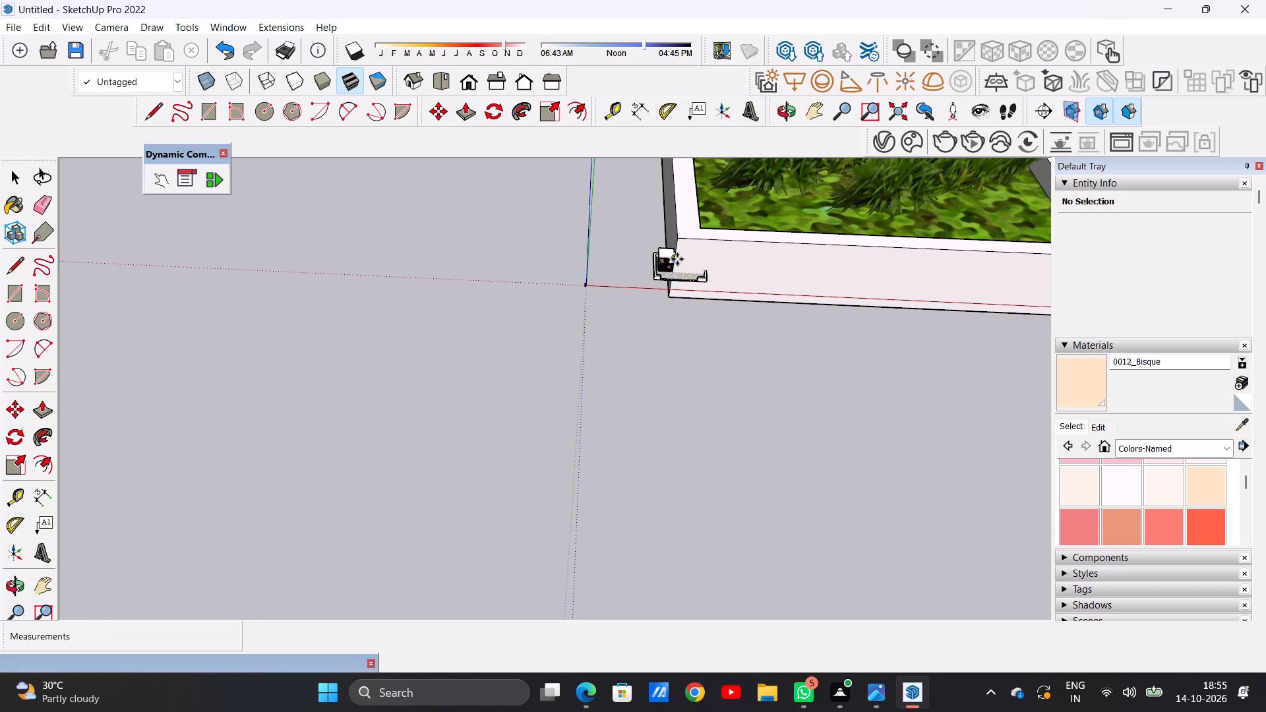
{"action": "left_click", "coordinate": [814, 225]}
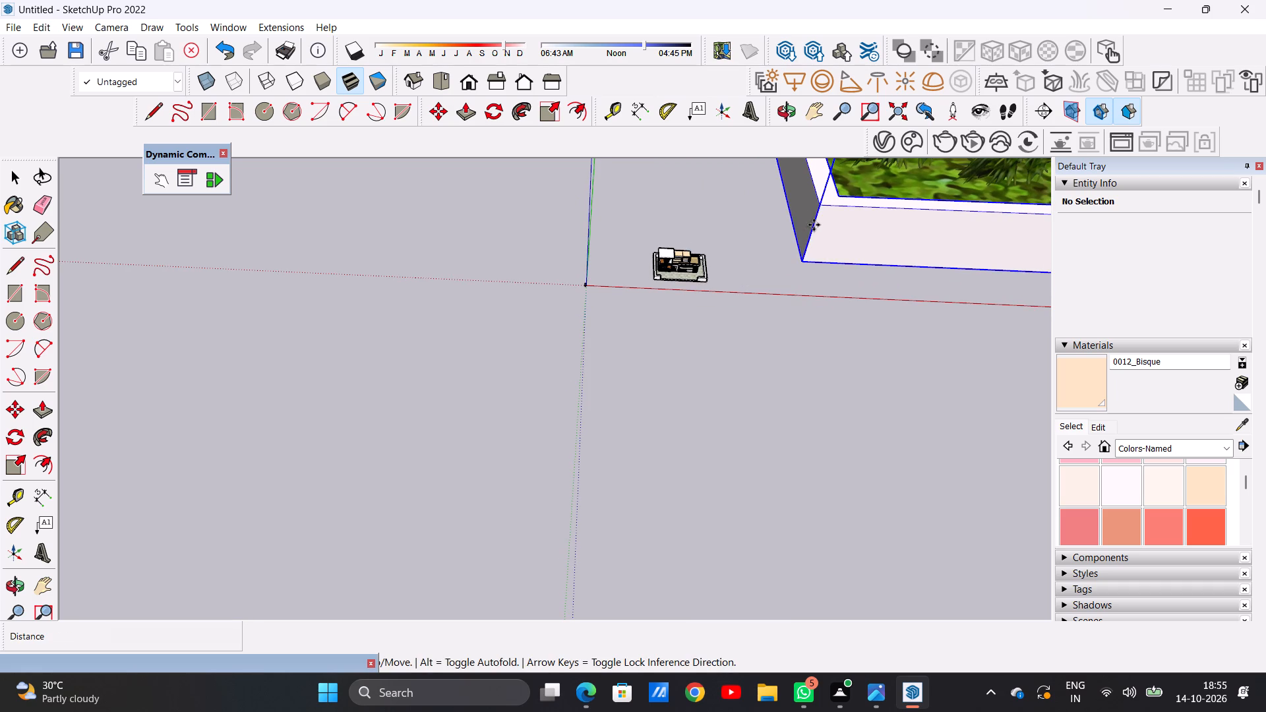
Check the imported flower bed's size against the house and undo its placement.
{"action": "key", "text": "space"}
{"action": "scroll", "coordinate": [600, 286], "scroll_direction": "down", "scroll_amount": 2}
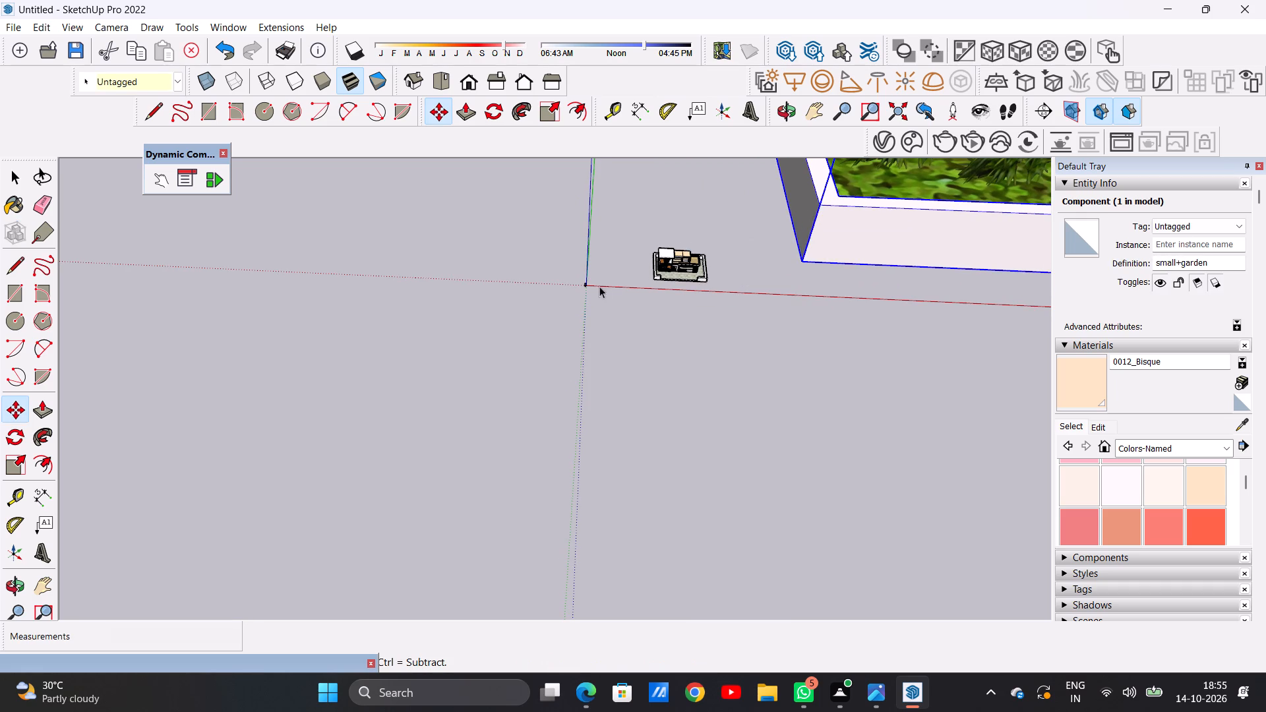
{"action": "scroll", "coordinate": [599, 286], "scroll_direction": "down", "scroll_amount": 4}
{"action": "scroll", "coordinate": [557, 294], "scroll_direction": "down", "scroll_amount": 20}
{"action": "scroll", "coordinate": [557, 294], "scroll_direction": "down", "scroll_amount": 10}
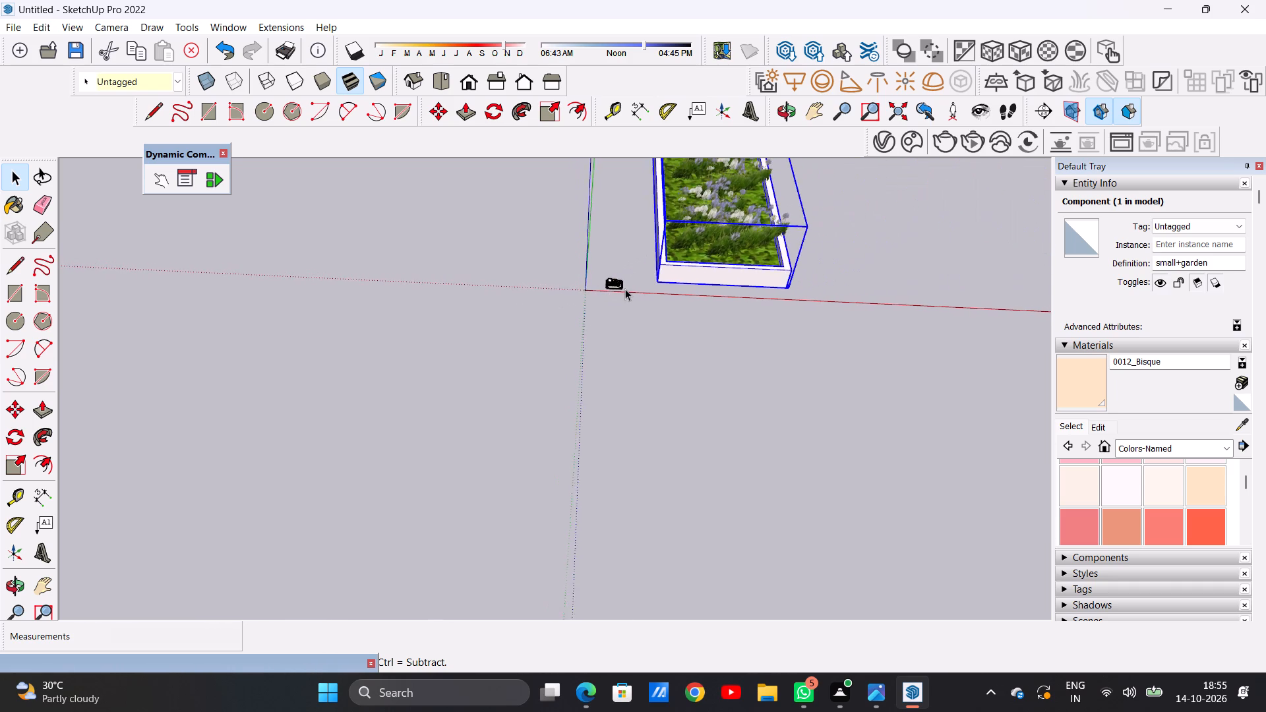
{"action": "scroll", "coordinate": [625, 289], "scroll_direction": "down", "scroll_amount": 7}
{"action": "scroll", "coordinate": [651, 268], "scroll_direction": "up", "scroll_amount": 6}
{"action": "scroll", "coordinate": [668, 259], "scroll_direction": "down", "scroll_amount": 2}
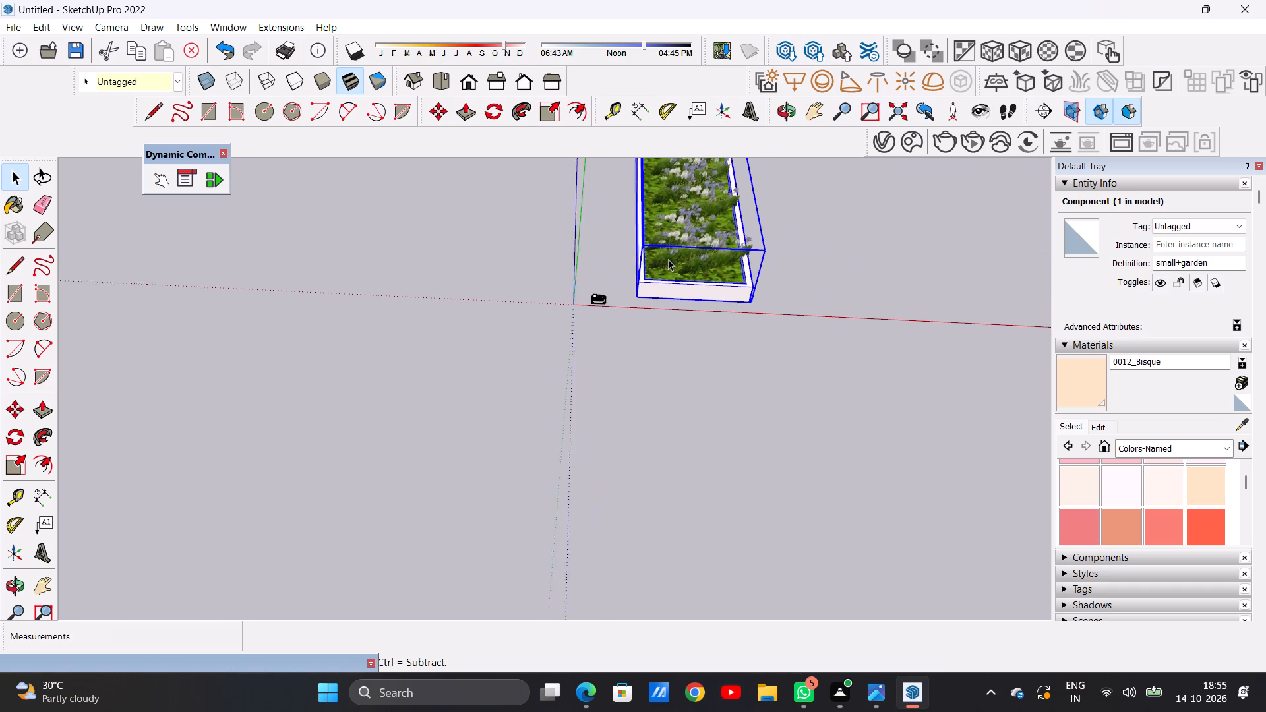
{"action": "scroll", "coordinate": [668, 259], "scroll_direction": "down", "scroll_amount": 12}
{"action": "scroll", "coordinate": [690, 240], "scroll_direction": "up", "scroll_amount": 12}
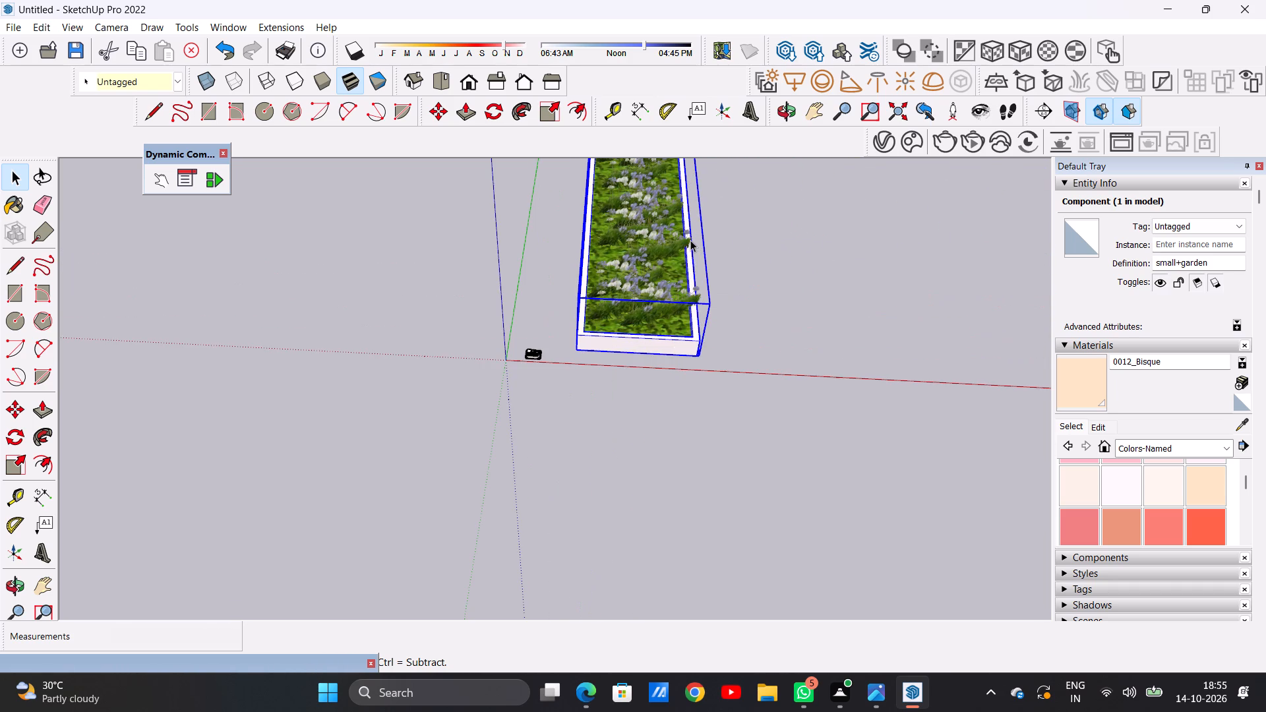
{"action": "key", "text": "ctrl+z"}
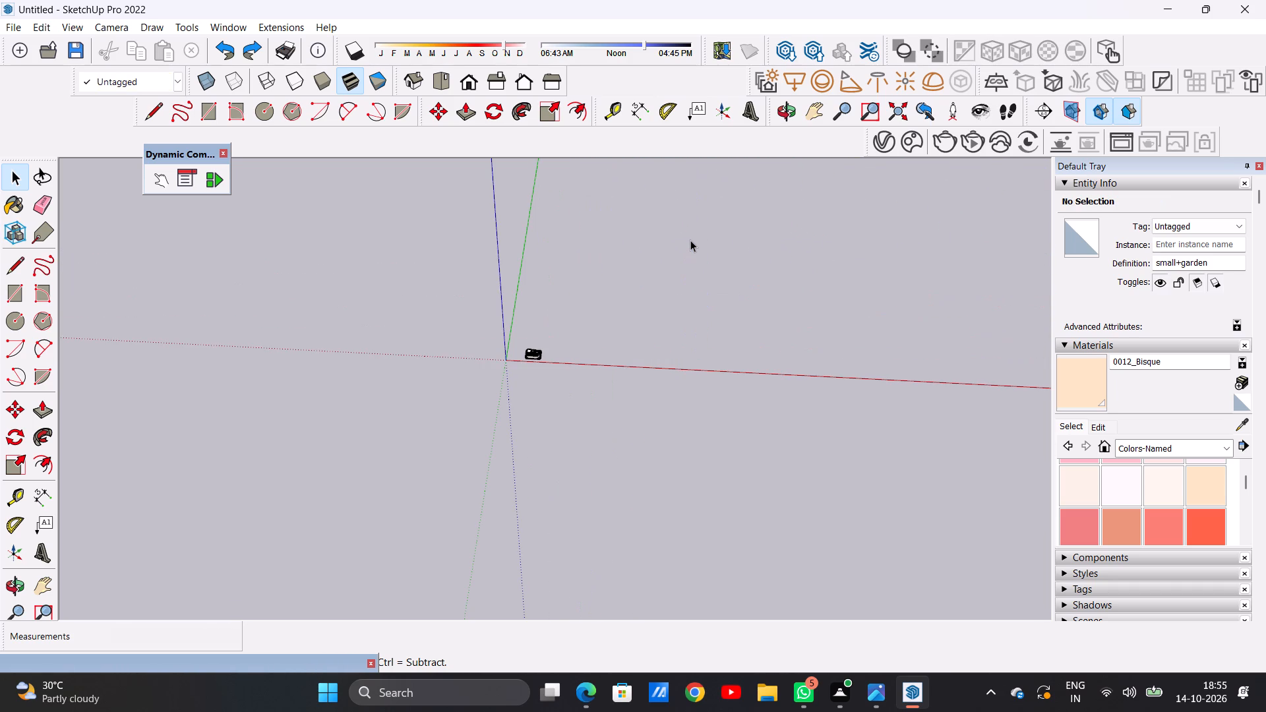
Examine the villa's front elevation up close and from a distance, focusing on the porch, entrance steps and paved yard.
{"action": "key", "text": "space"}
{"action": "scroll", "coordinate": [572, 319], "scroll_direction": "up", "scroll_amount": 6}
{"action": "scroll", "coordinate": [520, 371], "scroll_direction": "up", "scroll_amount": 20}
{"action": "scroll", "coordinate": [520, 371], "scroll_direction": "up", "scroll_amount": 1}
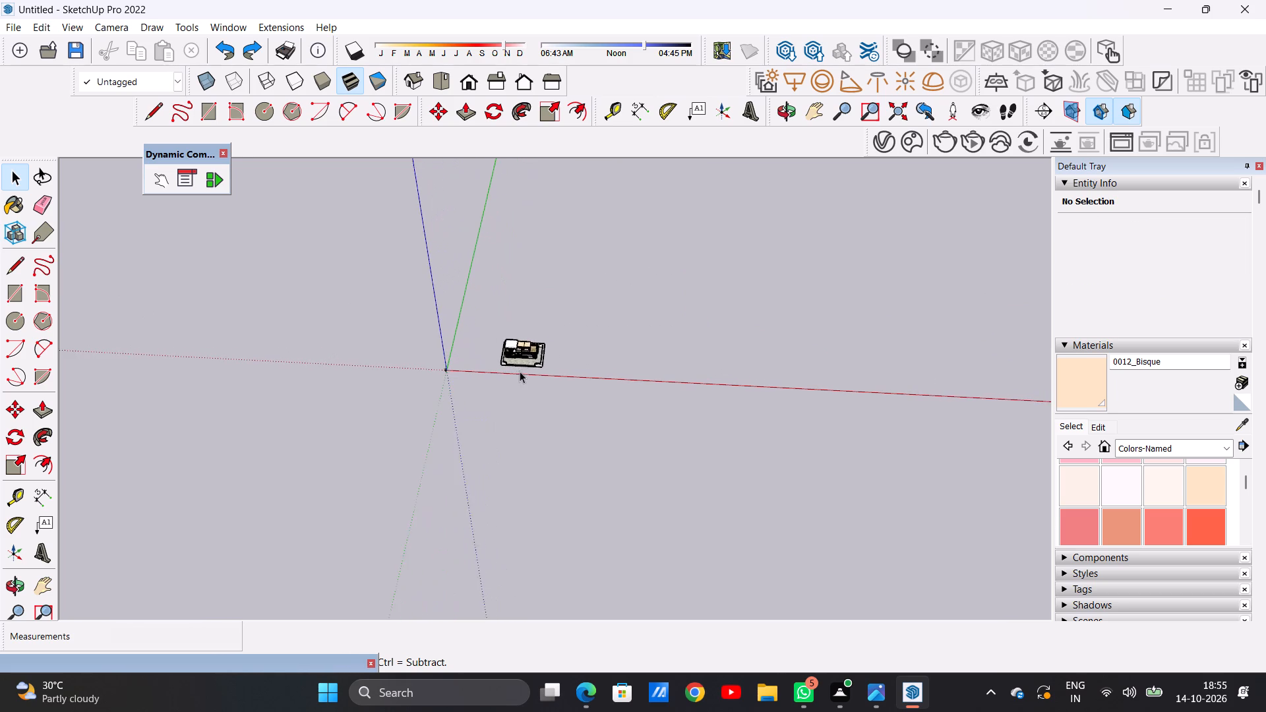
{"action": "scroll", "coordinate": [520, 371], "scroll_direction": "up", "scroll_amount": 3}
{"action": "scroll", "coordinate": [520, 371], "scroll_direction": "down", "scroll_amount": 1}
{"action": "scroll", "coordinate": [520, 371], "scroll_direction": "up", "scroll_amount": 4}
{"action": "scroll", "coordinate": [520, 369], "scroll_direction": "down", "scroll_amount": 1}
{"action": "scroll", "coordinate": [520, 369], "scroll_direction": "up", "scroll_amount": 20}
{"action": "scroll", "coordinate": [520, 369], "scroll_direction": "up", "scroll_amount": 4}
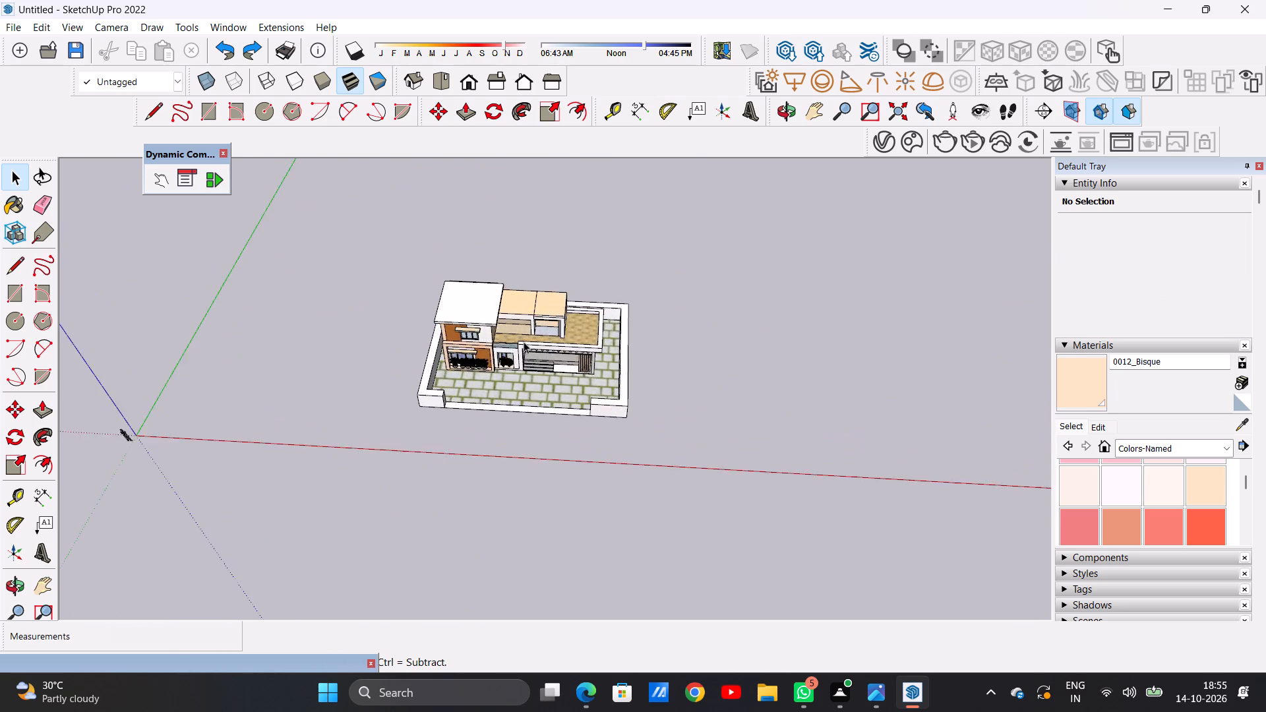
{"action": "scroll", "coordinate": [524, 341], "scroll_direction": "up", "scroll_amount": 4}
{"action": "scroll", "coordinate": [524, 341], "scroll_direction": "down", "scroll_amount": 1}
{"action": "scroll", "coordinate": [524, 341], "scroll_direction": "up", "scroll_amount": 13}
{"action": "scroll", "coordinate": [524, 341], "scroll_direction": "down", "scroll_amount": 3}
{"action": "middle_click_drag", "start_coordinate": [528, 396], "coordinate": [538, 291]}
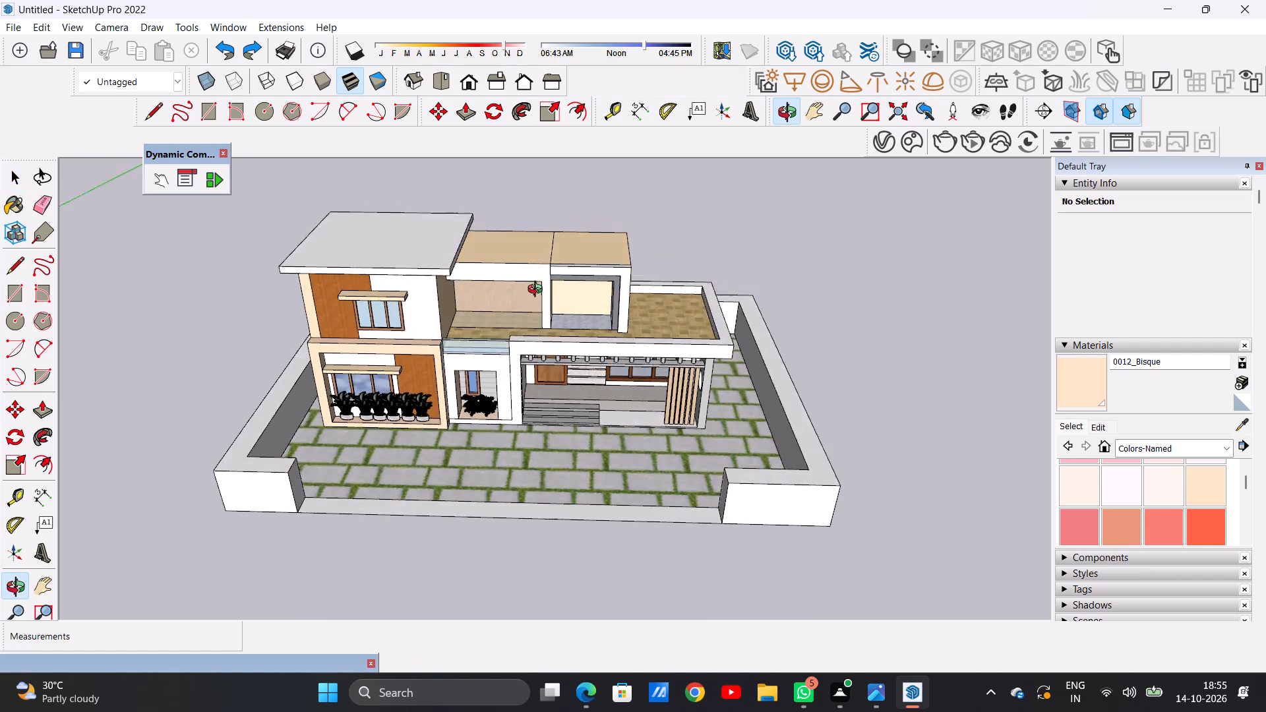
{"action": "middle_click_drag", "start_coordinate": [538, 291], "coordinate": [537, 274]}
{"action": "scroll", "coordinate": [520, 303], "scroll_direction": "up", "scroll_amount": 7}
{"action": "scroll", "coordinate": [520, 303], "scroll_direction": "down", "scroll_amount": 7}
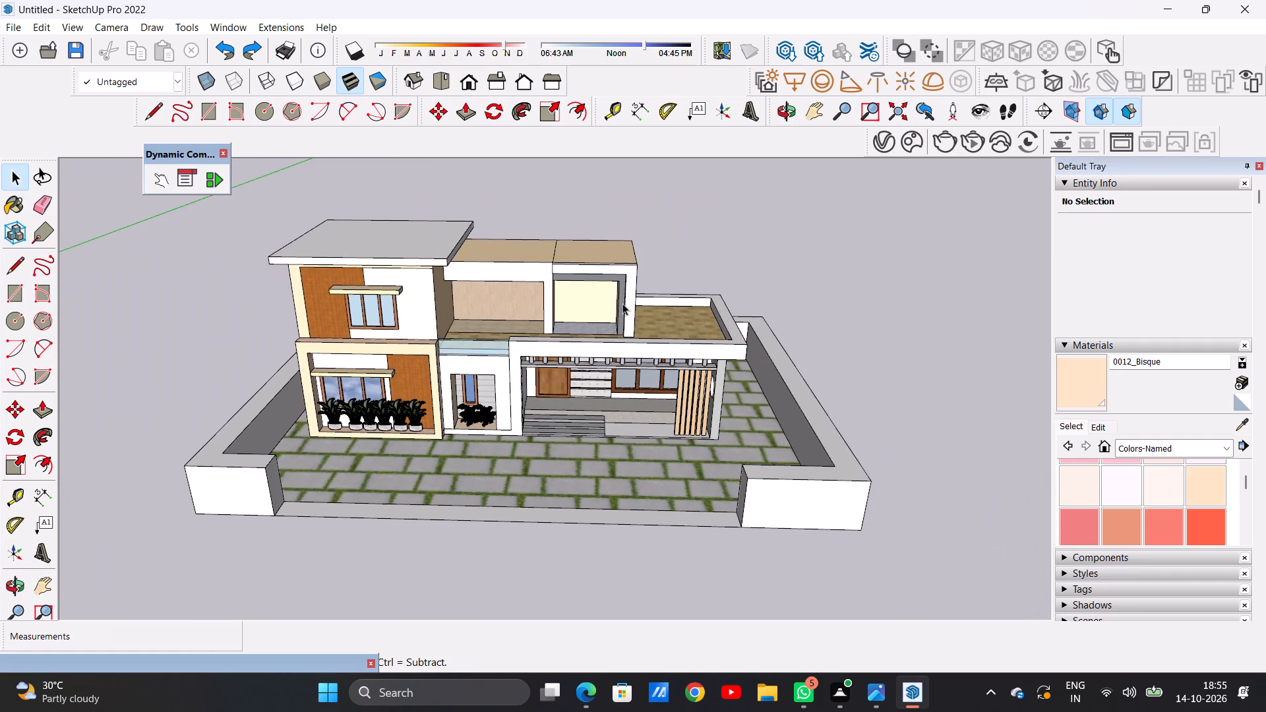
{"action": "middle_click_drag", "start_coordinate": [625, 303], "coordinate": [586, 331]}
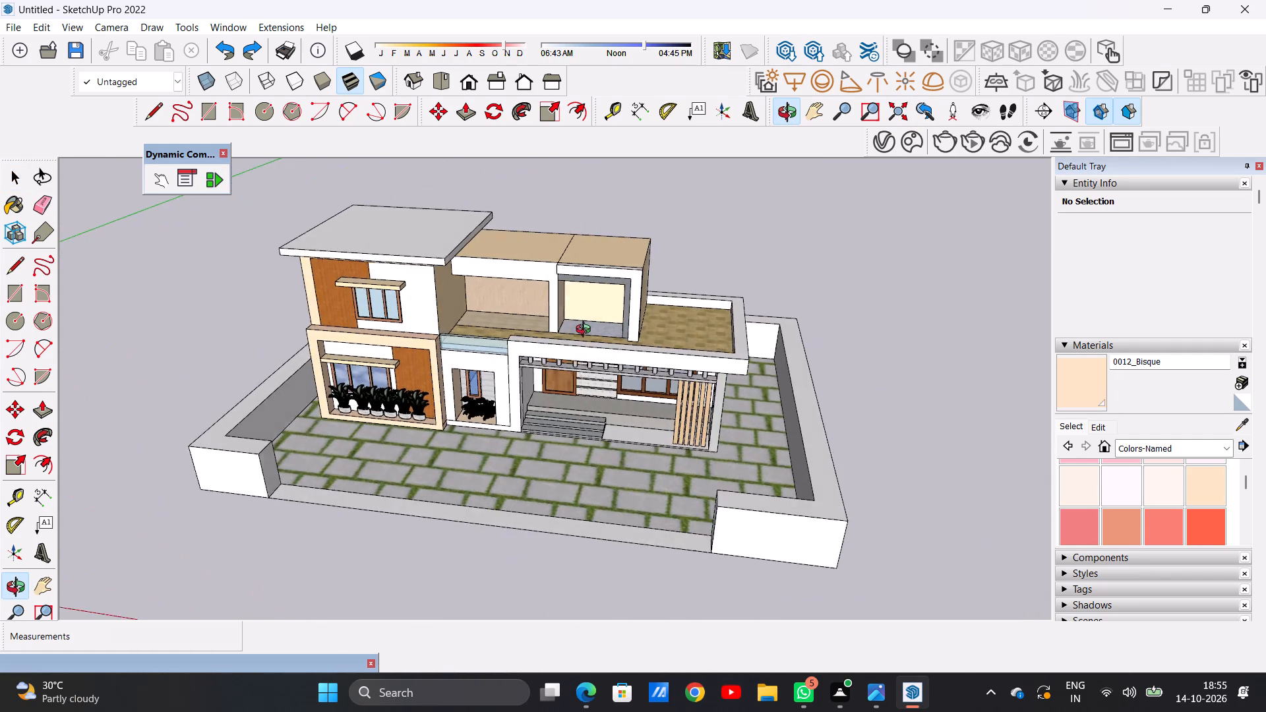
{"action": "middle_click_drag", "start_coordinate": [586, 331], "coordinate": [588, 328]}
{"action": "scroll", "coordinate": [580, 411], "scroll_direction": "up", "scroll_amount": 12}
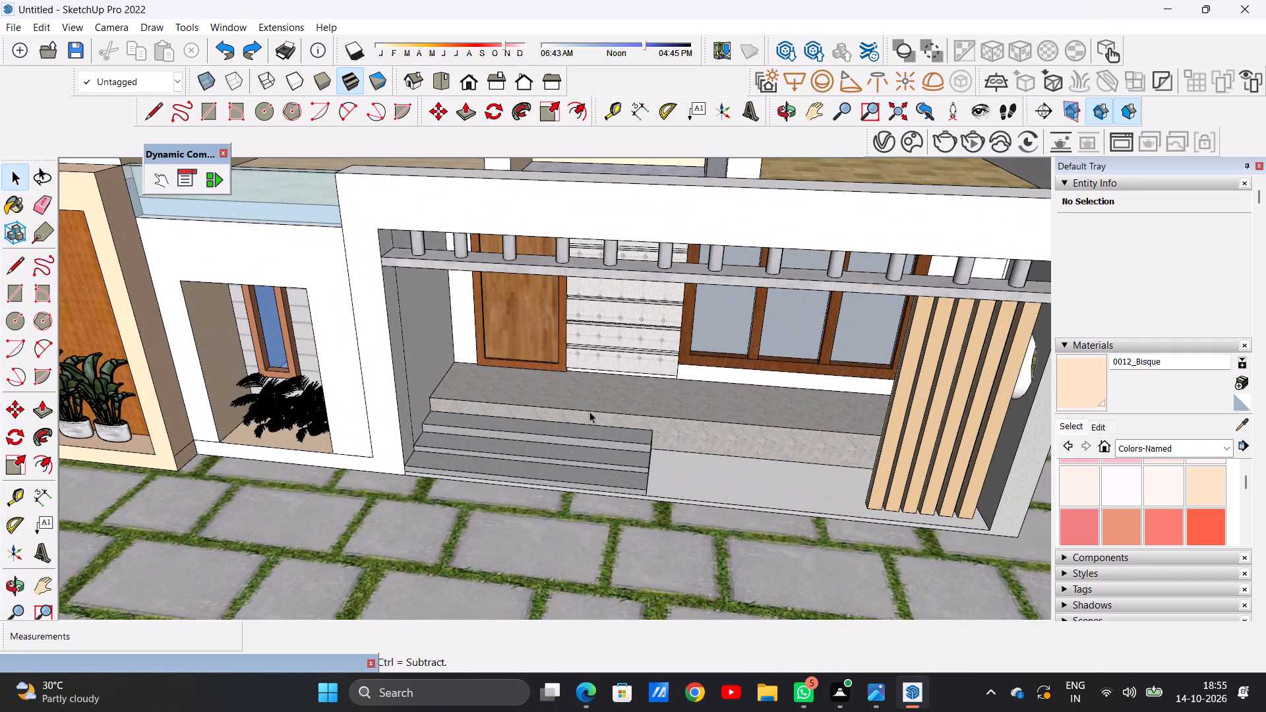
{"action": "middle_click_drag", "start_coordinate": [591, 413], "coordinate": [599, 270]}
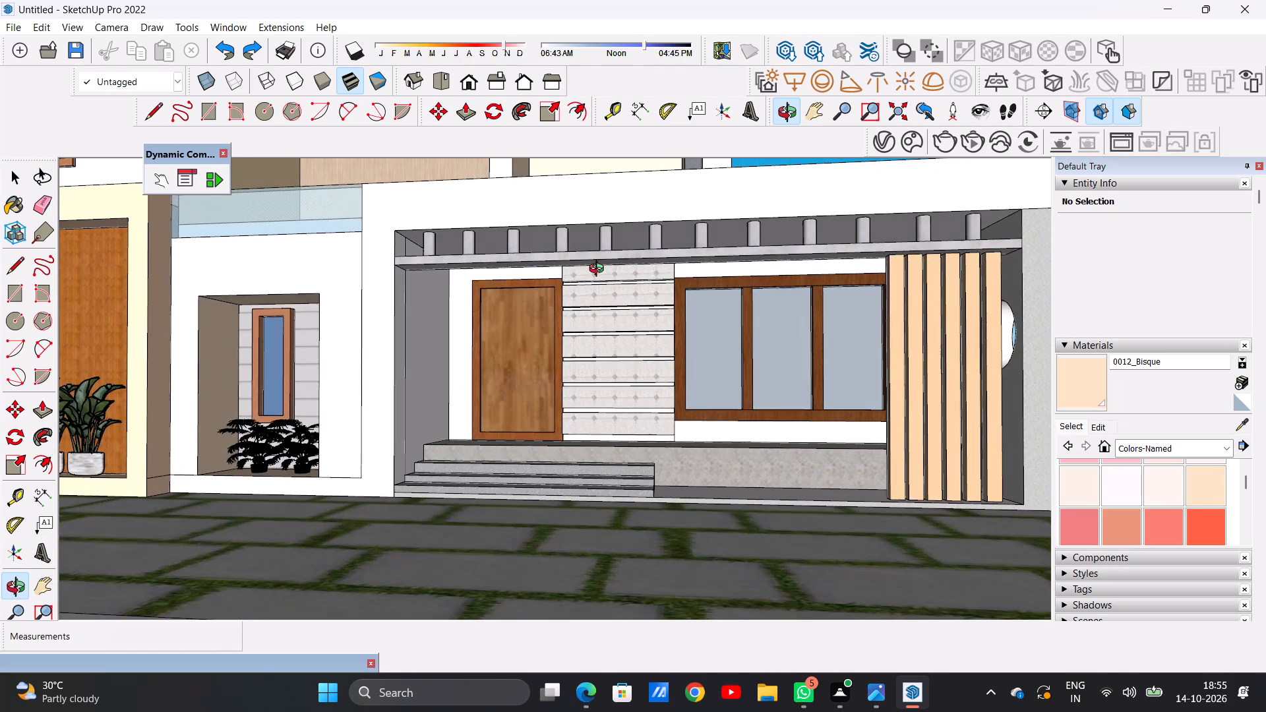
{"action": "middle_click_drag", "start_coordinate": [599, 270], "coordinate": [596, 345]}
{"action": "scroll", "coordinate": [603, 383], "scroll_direction": "down", "scroll_amount": 12}
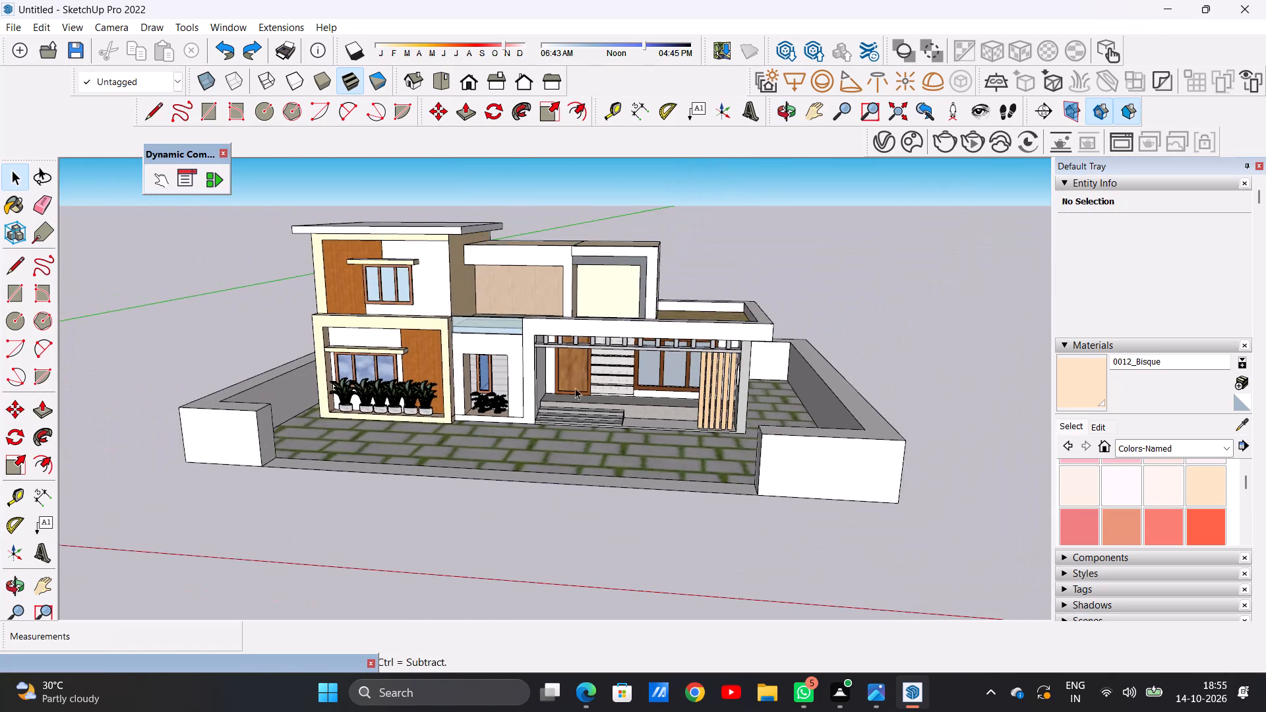
{"action": "scroll", "coordinate": [482, 390], "scroll_direction": "up", "scroll_amount": 1}
{"action": "scroll", "coordinate": [482, 390], "scroll_direction": "down", "scroll_amount": 1}
{"action": "scroll", "coordinate": [481, 390], "scroll_direction": "up", "scroll_amount": 11}
{"action": "middle_click_drag", "start_coordinate": [597, 372], "coordinate": [603, 439]}
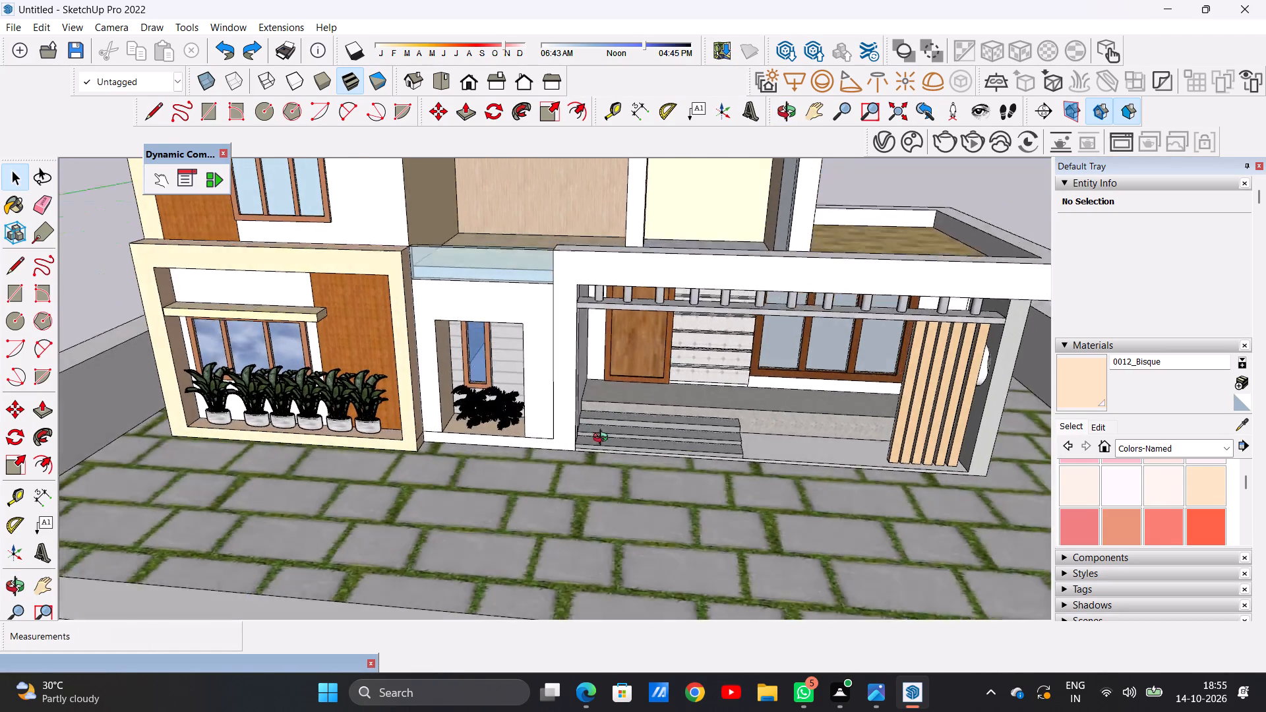
{"action": "middle_click_drag", "start_coordinate": [603, 439], "coordinate": [603, 469]}
{"action": "scroll", "coordinate": [560, 376], "scroll_direction": "down", "scroll_amount": 6}
{"action": "scroll", "coordinate": [595, 381], "scroll_direction": "up", "scroll_amount": 1}
{"action": "scroll", "coordinate": [595, 381], "scroll_direction": "down", "scroll_amount": 1}
{"action": "scroll", "coordinate": [595, 381], "scroll_direction": "up", "scroll_amount": 10}
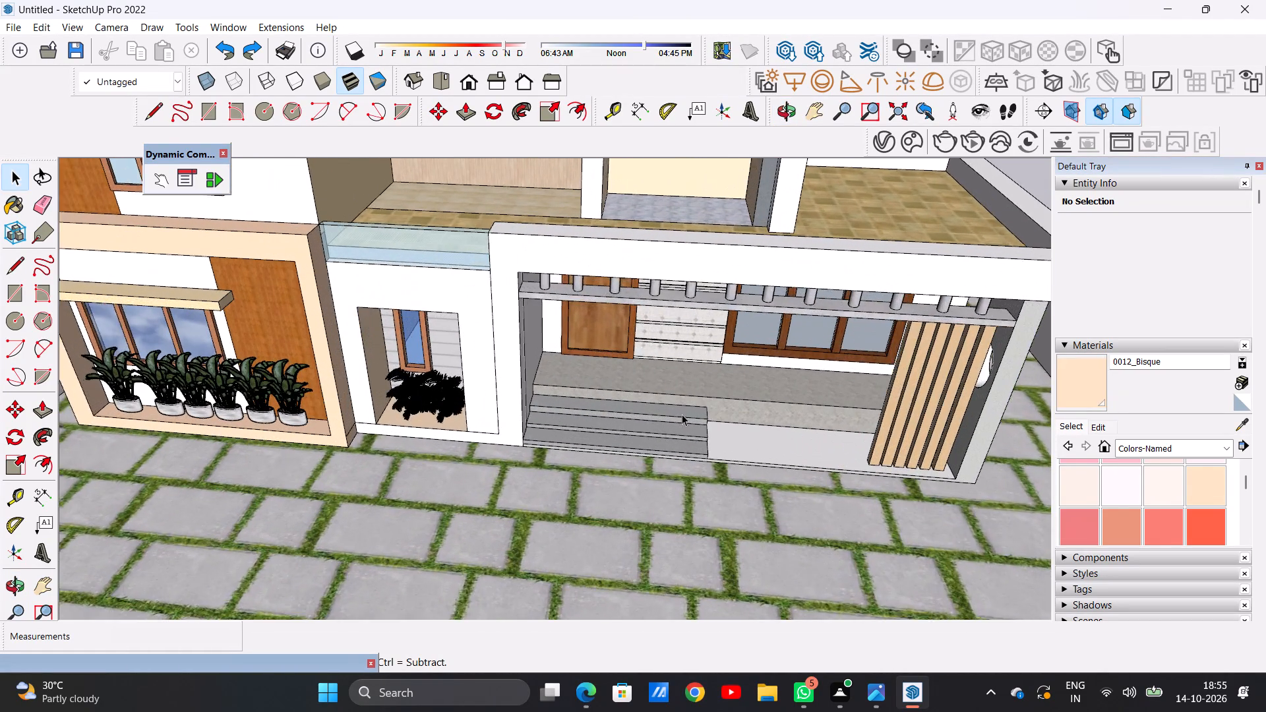
{"action": "scroll", "coordinate": [682, 414], "scroll_direction": "down", "scroll_amount": 5}
{"action": "scroll", "coordinate": [753, 424], "scroll_direction": "up", "scroll_amount": 4}
{"action": "scroll", "coordinate": [692, 432], "scroll_direction": "up", "scroll_amount": 5}
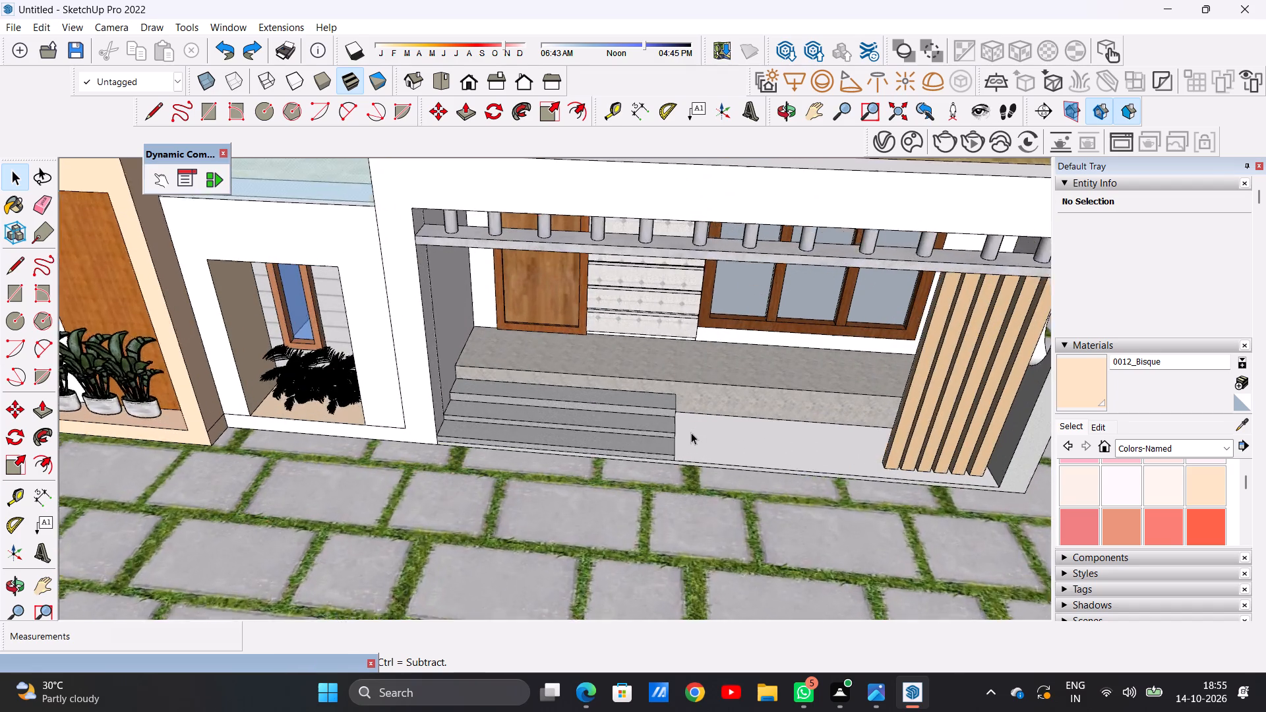
{"action": "scroll", "coordinate": [691, 432], "scroll_direction": "up", "scroll_amount": 1}
{"action": "scroll", "coordinate": [691, 432], "scroll_direction": "down", "scroll_amount": 4}
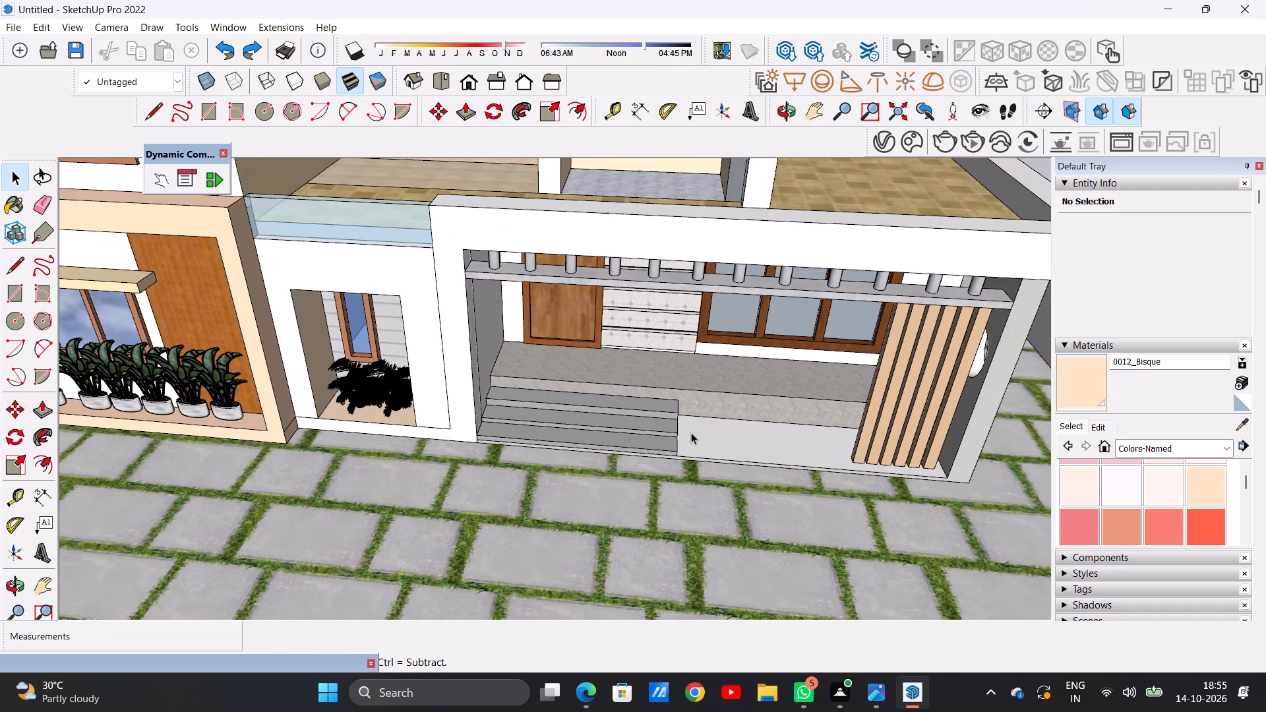
{"action": "scroll", "coordinate": [766, 440], "scroll_direction": "up", "scroll_amount": 2}
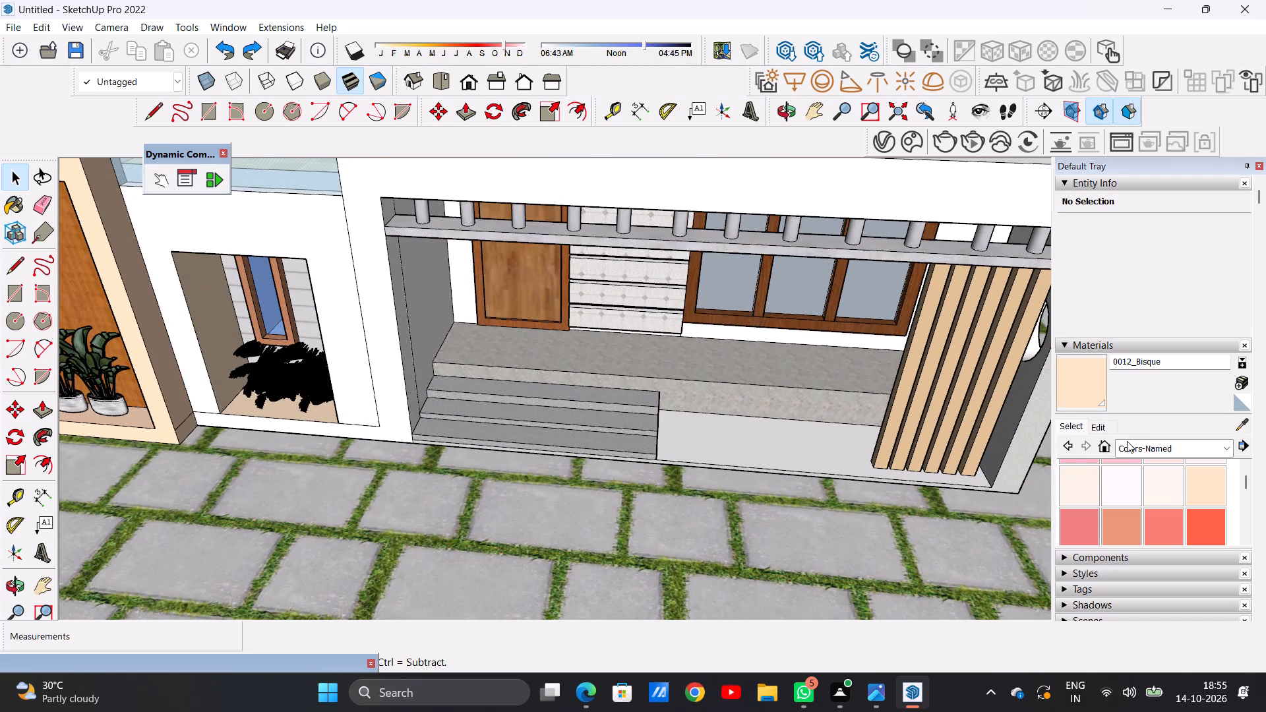
Paint the treads and risers of the upper two entrance steps with Tile Veriegated Stone from the Tile materials.
{"action": "left_click", "coordinate": [1128, 442]}
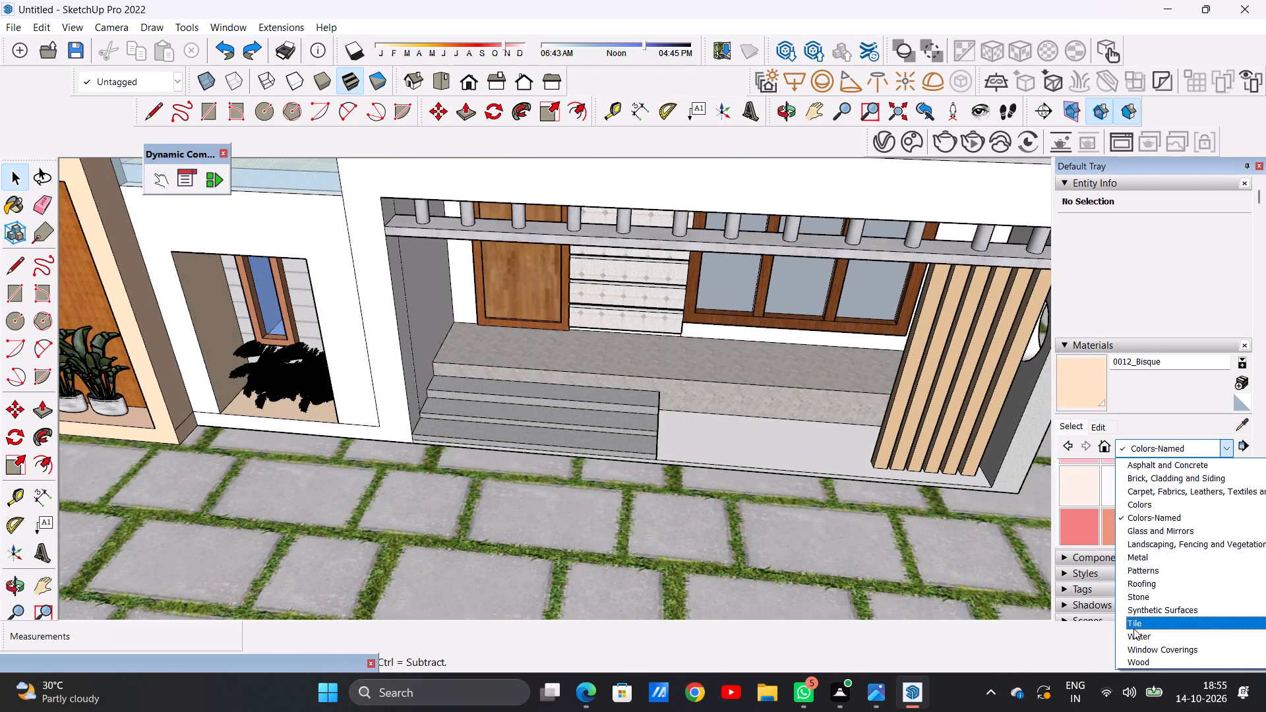
{"action": "left_click", "coordinate": [1137, 622]}
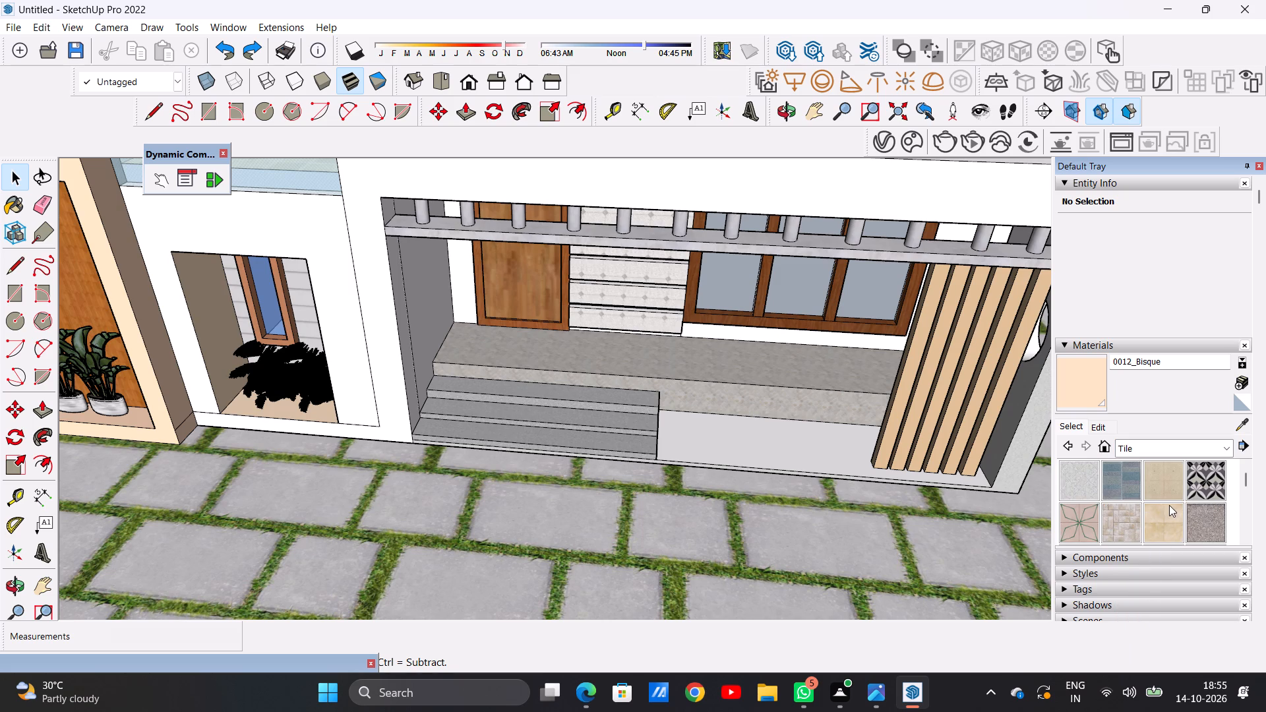
{"action": "scroll", "coordinate": [1169, 504], "scroll_direction": "down", "scroll_amount": 2}
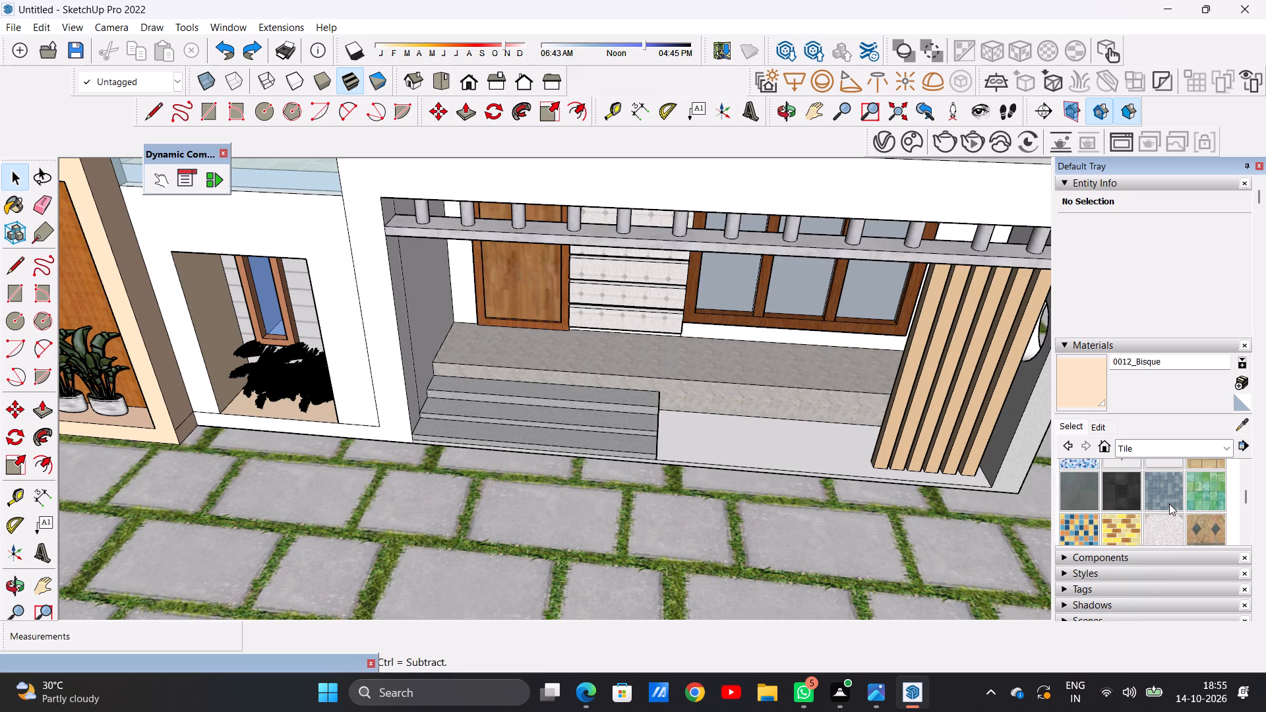
{"action": "scroll", "coordinate": [1169, 504], "scroll_direction": "down", "scroll_amount": 2}
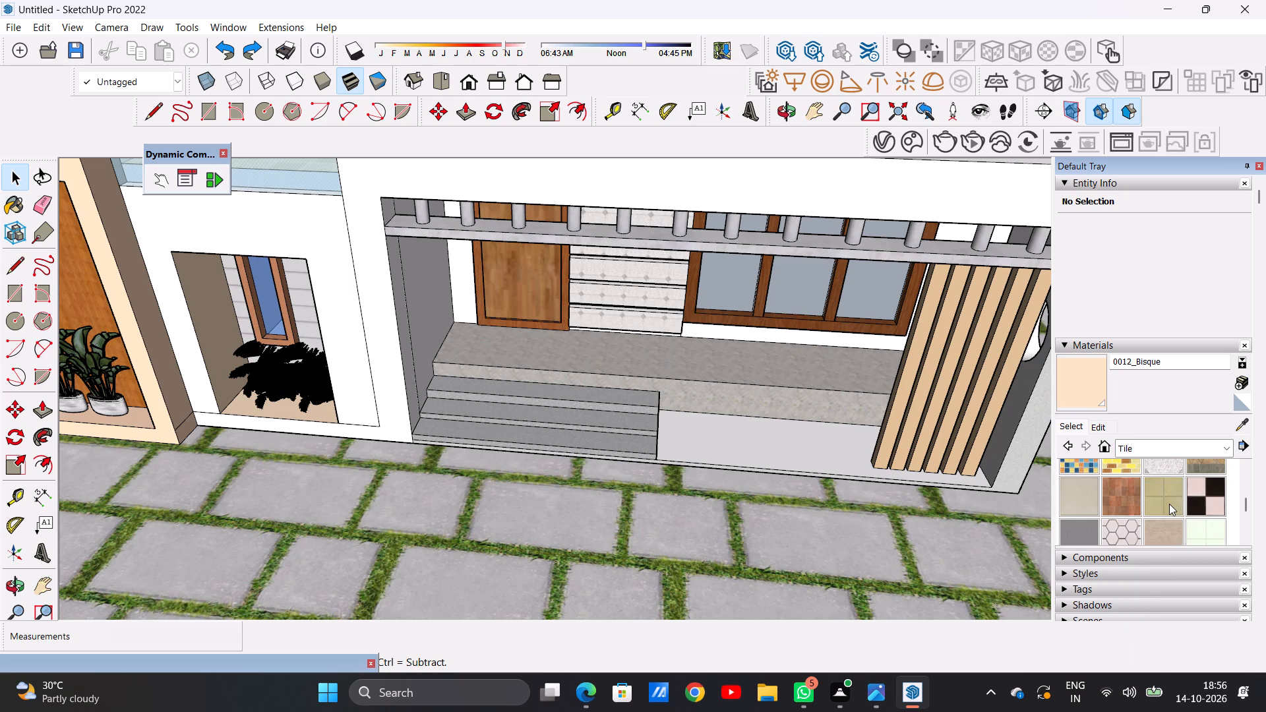
{"action": "scroll", "coordinate": [1169, 504], "scroll_direction": "down", "scroll_amount": 1}
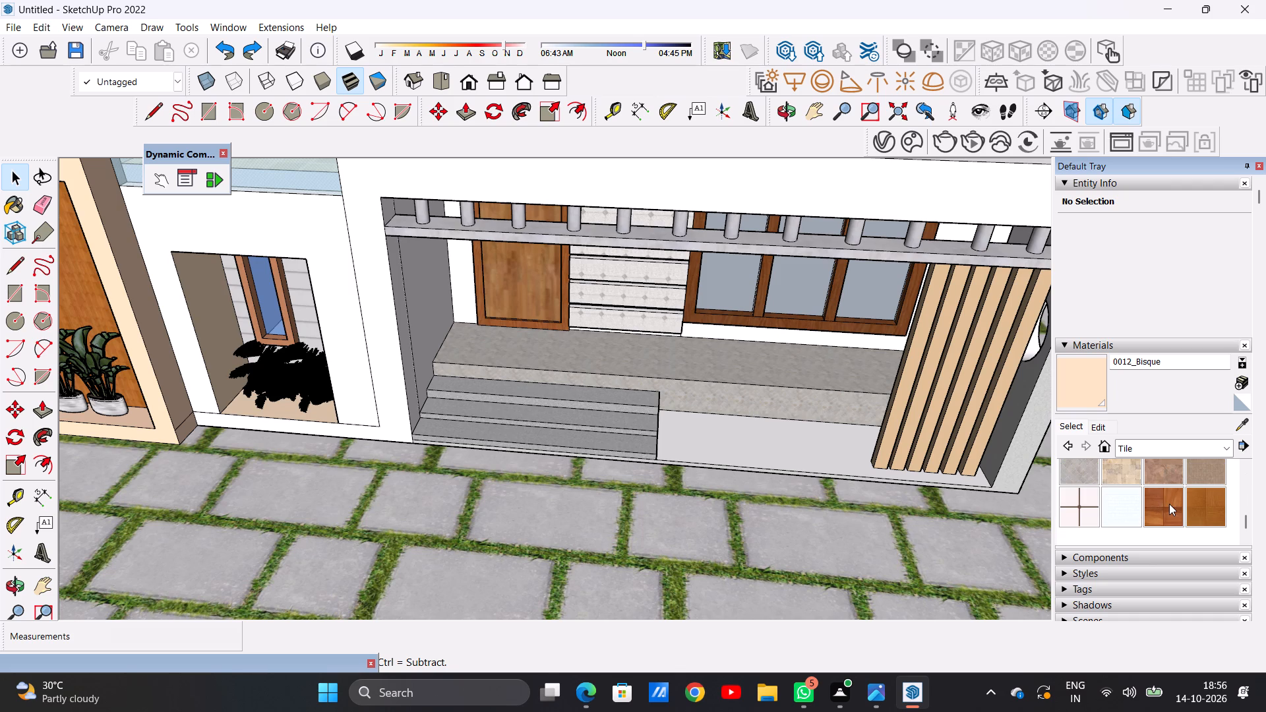
{"action": "left_click", "coordinate": [1166, 465]}
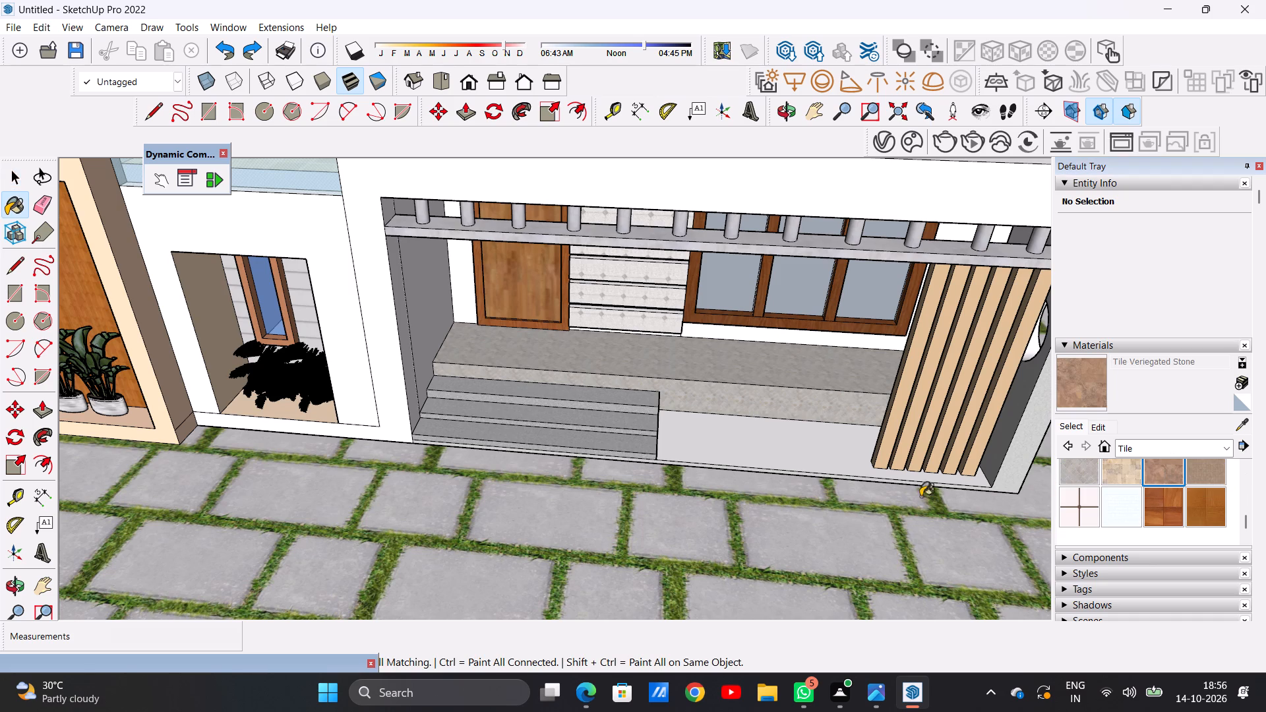
{"action": "scroll", "coordinate": [628, 407], "scroll_direction": "up", "scroll_amount": 12}
{"action": "left_click", "coordinate": [629, 397]}
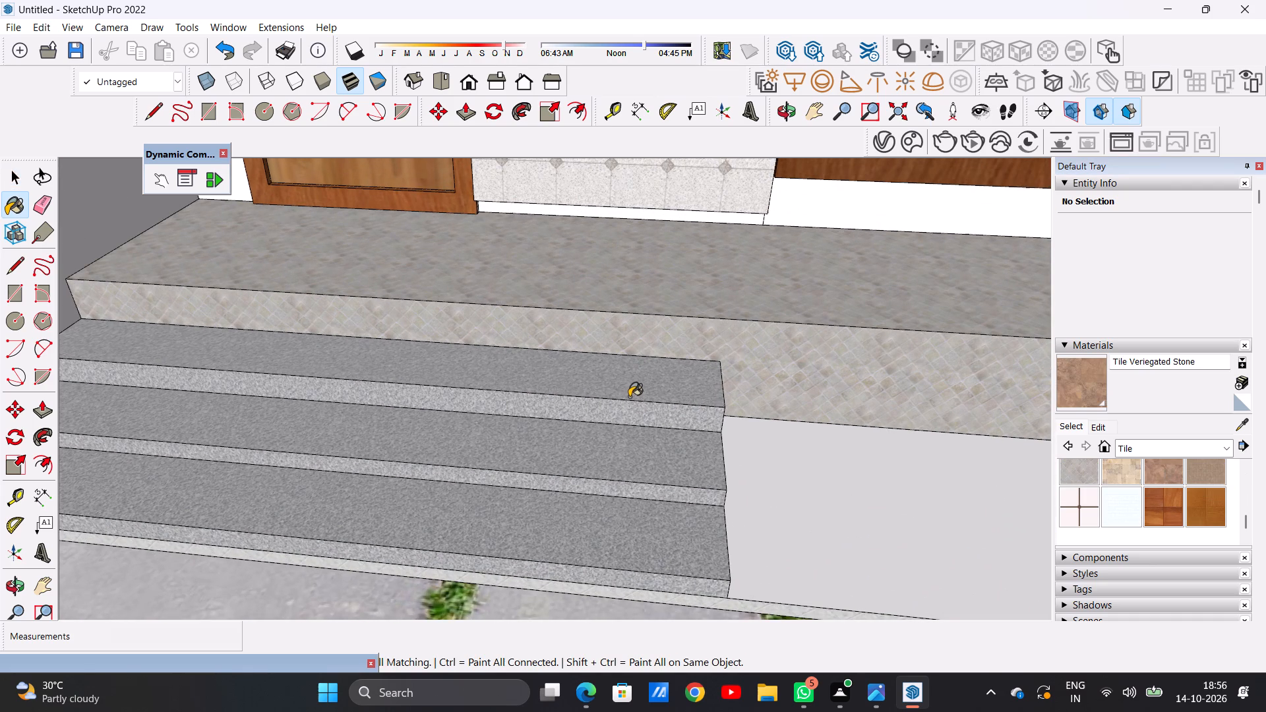
{"action": "left_click", "coordinate": [632, 419]}
{"action": "left_click", "coordinate": [641, 441]}
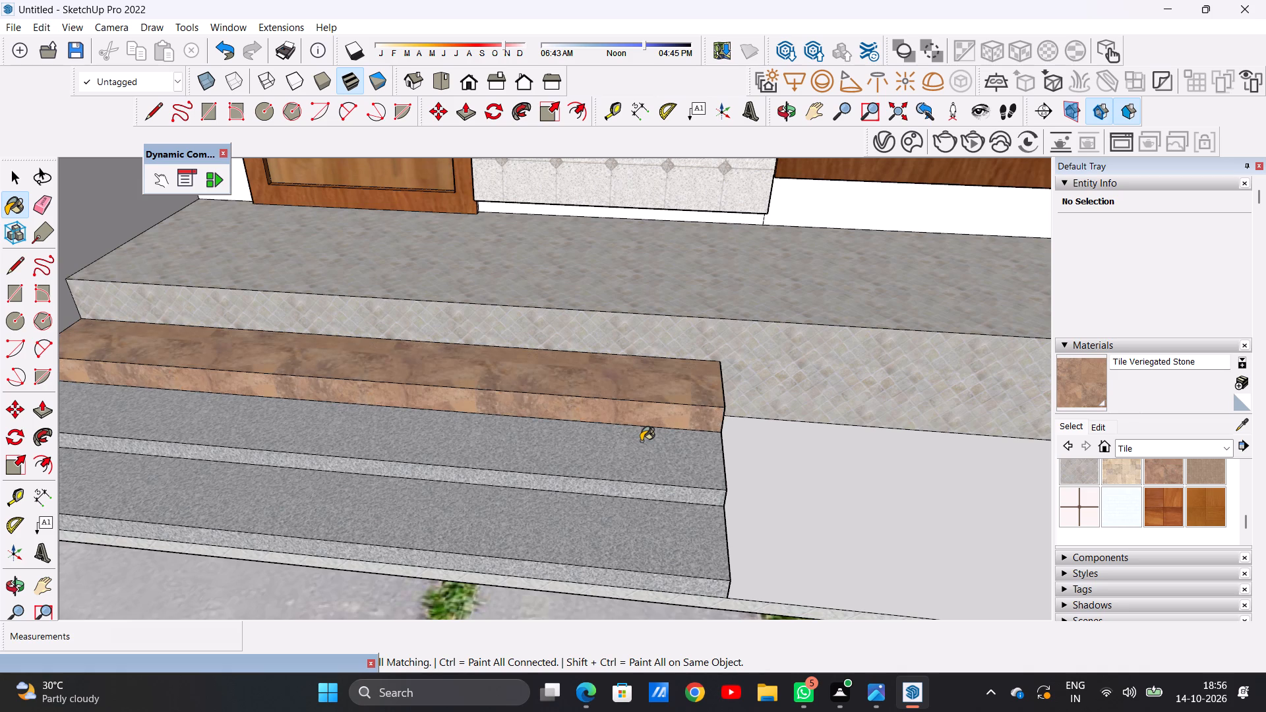
{"action": "left_click", "coordinate": [657, 495]}
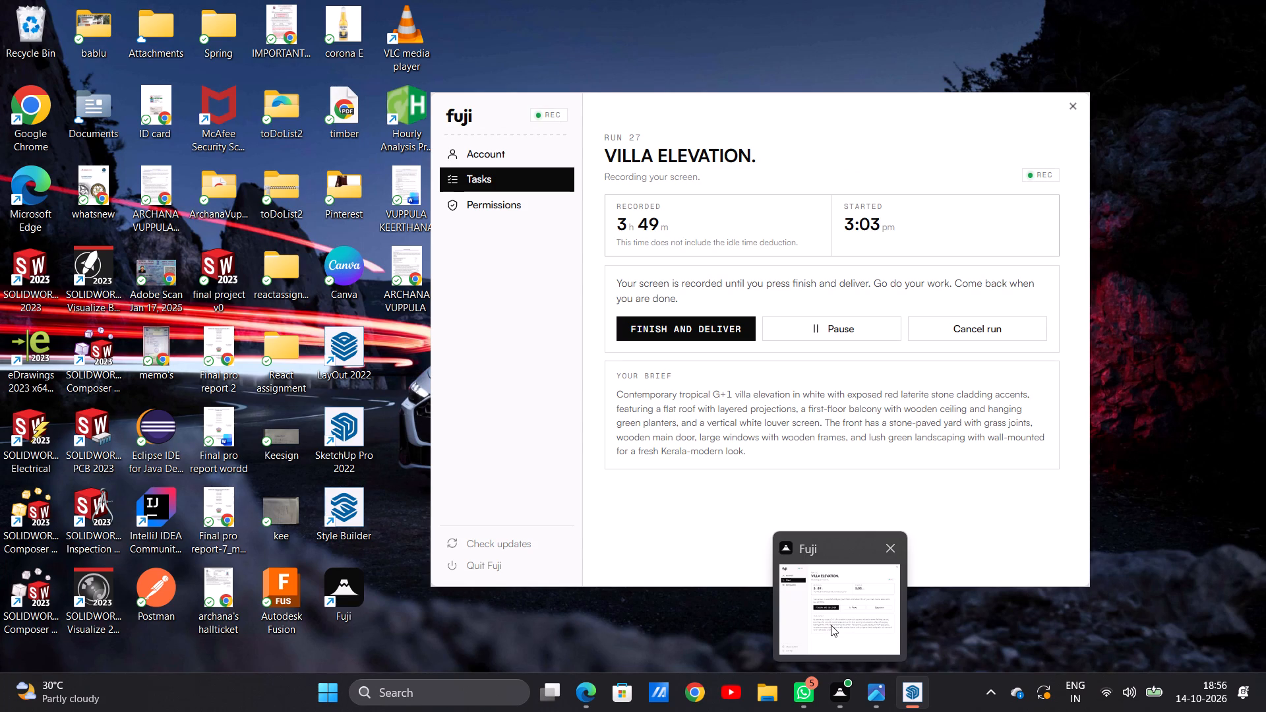
{"action": "left_click", "coordinate": [878, 622]}
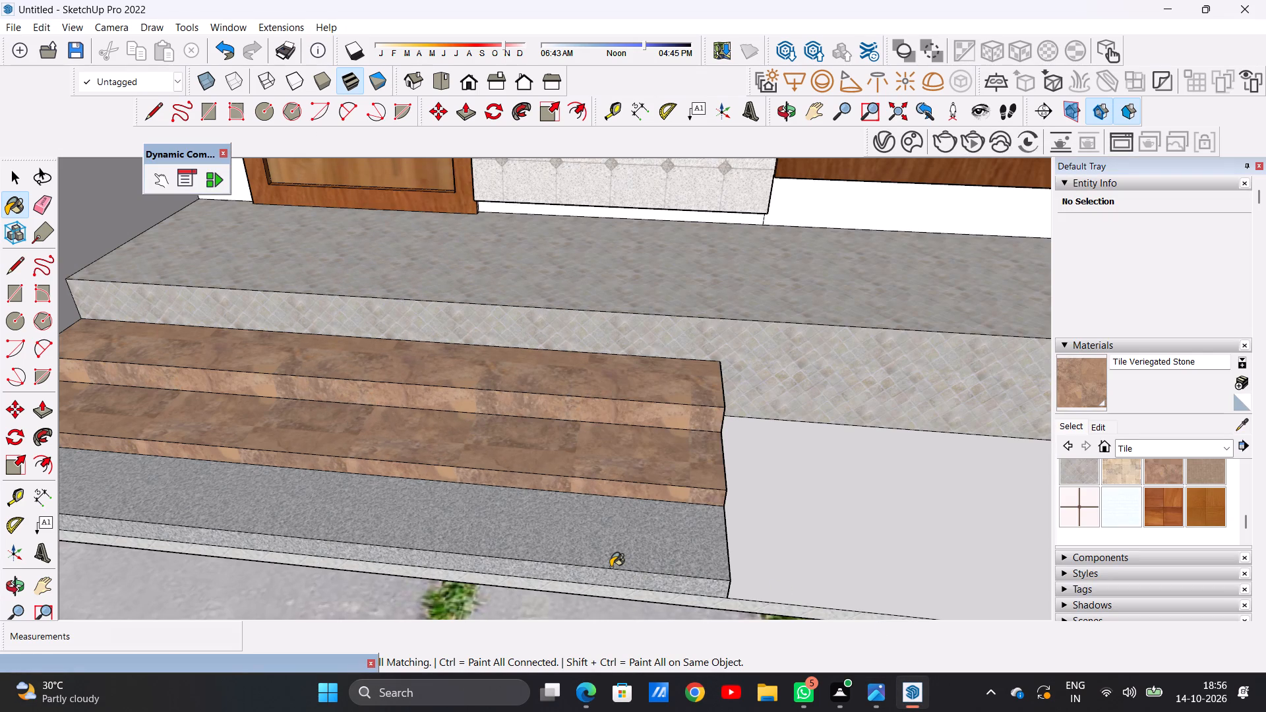
Paint the exposed side faces of the upper two entrance steps with Tile Veriegated Stone.
{"action": "scroll", "coordinate": [566, 450], "scroll_direction": "down", "scroll_amount": 6}
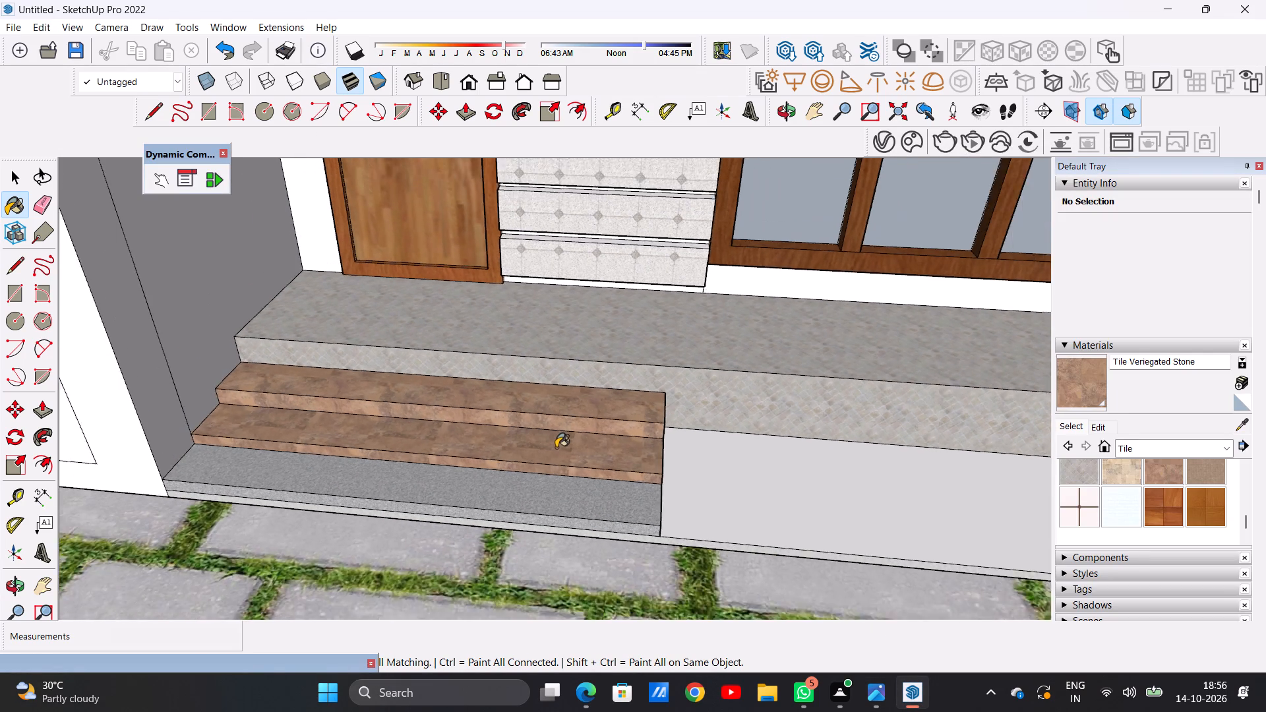
{"action": "scroll", "coordinate": [556, 448], "scroll_direction": "down", "scroll_amount": 4}
{"action": "scroll", "coordinate": [659, 461], "scroll_direction": "up", "scroll_amount": 6}
{"action": "middle_click_drag", "start_coordinate": [667, 483], "coordinate": [577, 437]}
{"action": "scroll", "coordinate": [596, 436], "scroll_direction": "up", "scroll_amount": 3}
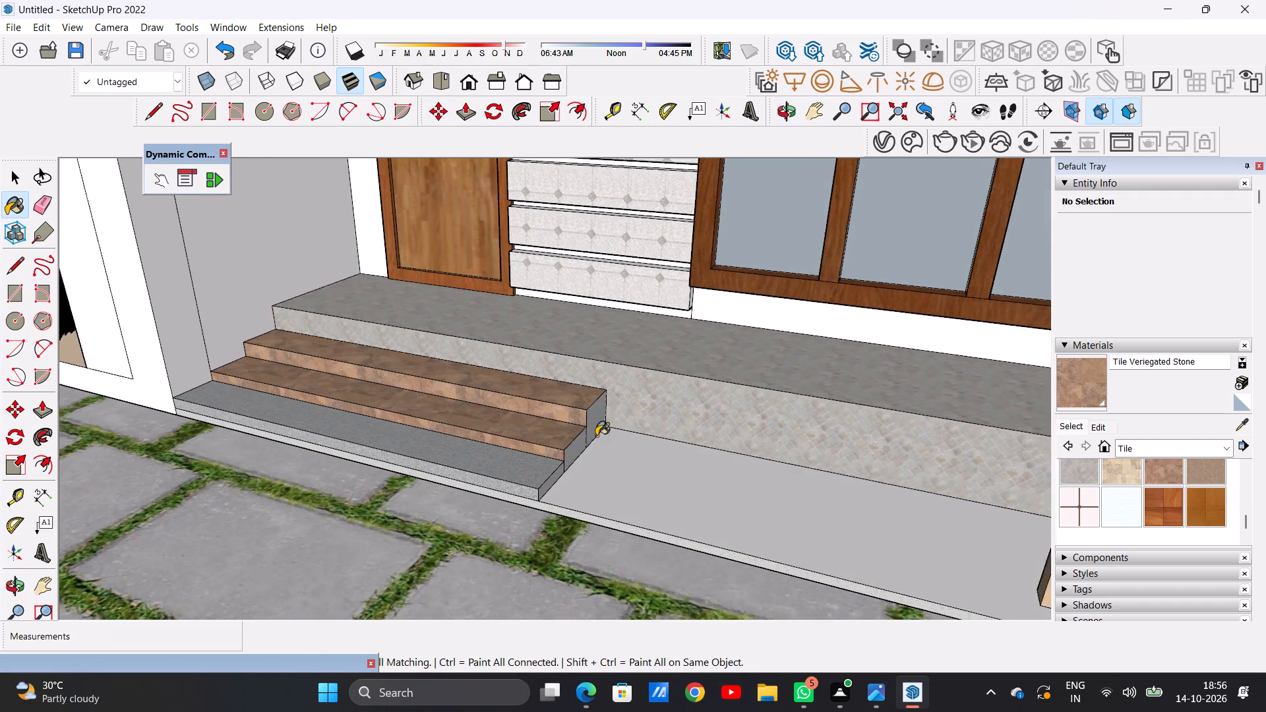
{"action": "scroll", "coordinate": [574, 449], "scroll_direction": "up", "scroll_amount": 16}
{"action": "left_click", "coordinate": [574, 450]}
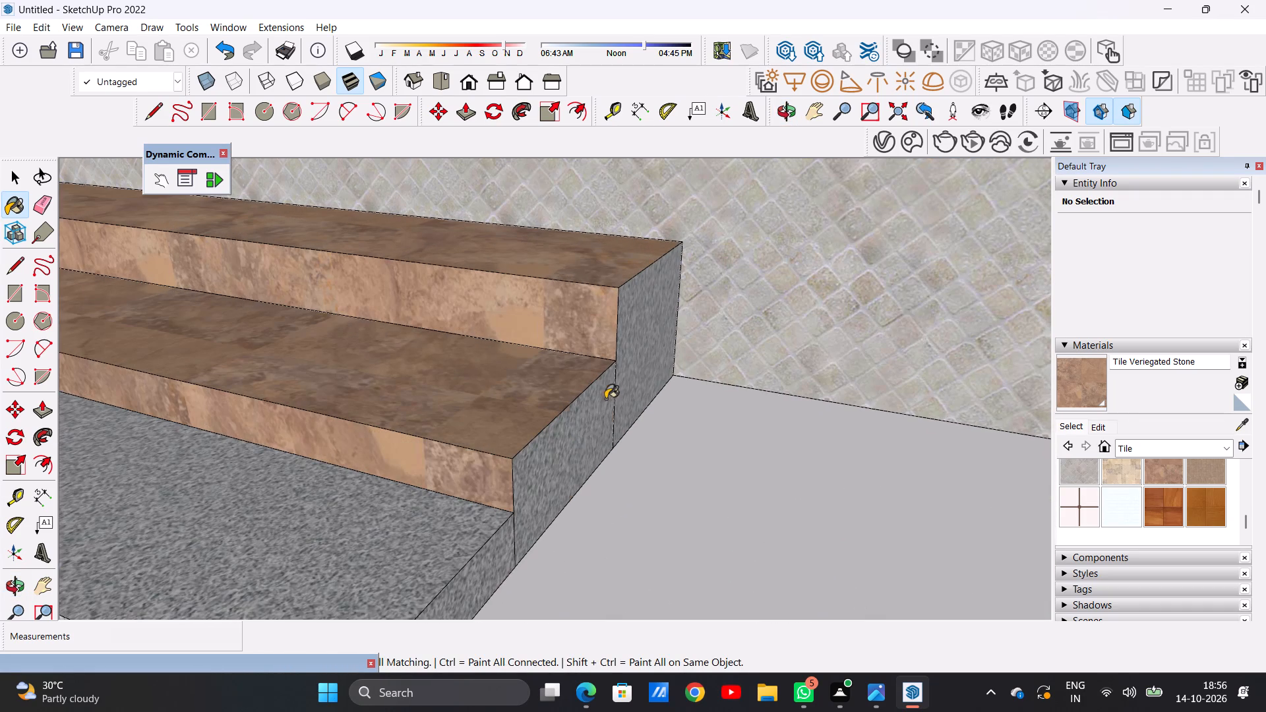
{"action": "left_click", "coordinate": [630, 365]}
{"action": "scroll", "coordinate": [572, 403], "scroll_direction": "down", "scroll_amount": 16}
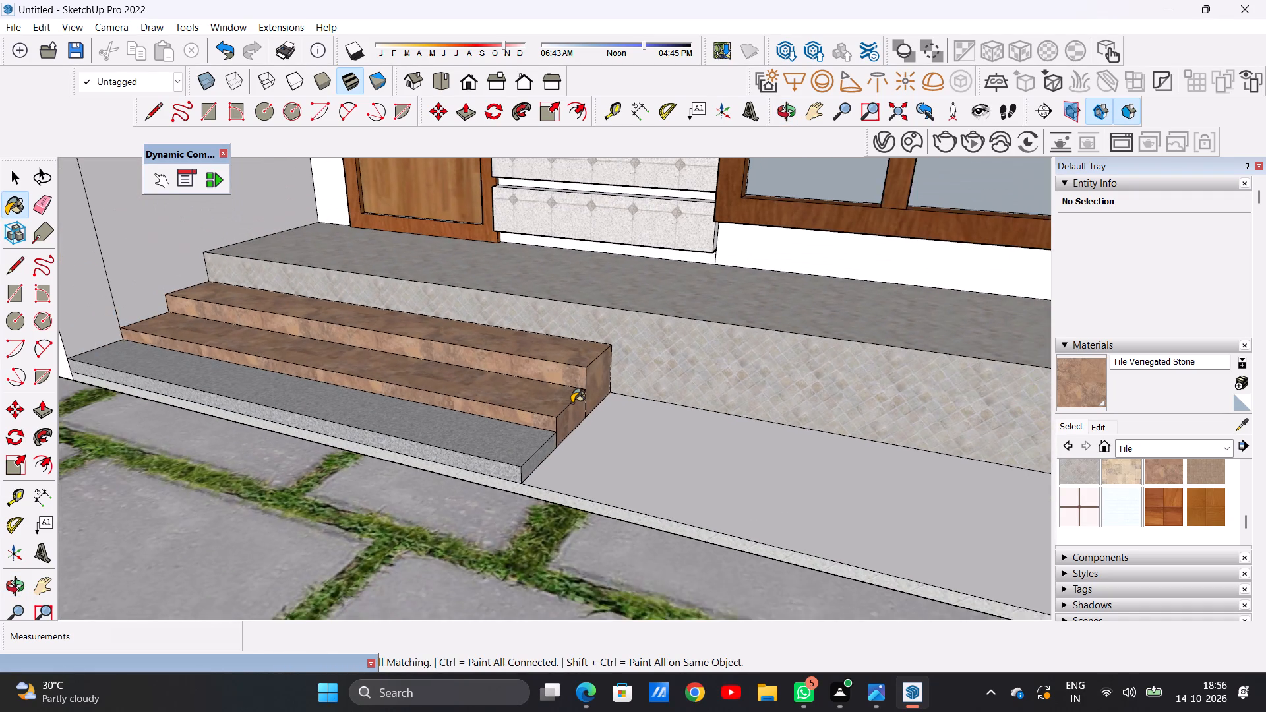
{"action": "scroll", "coordinate": [572, 403], "scroll_direction": "down", "scroll_amount": 1}
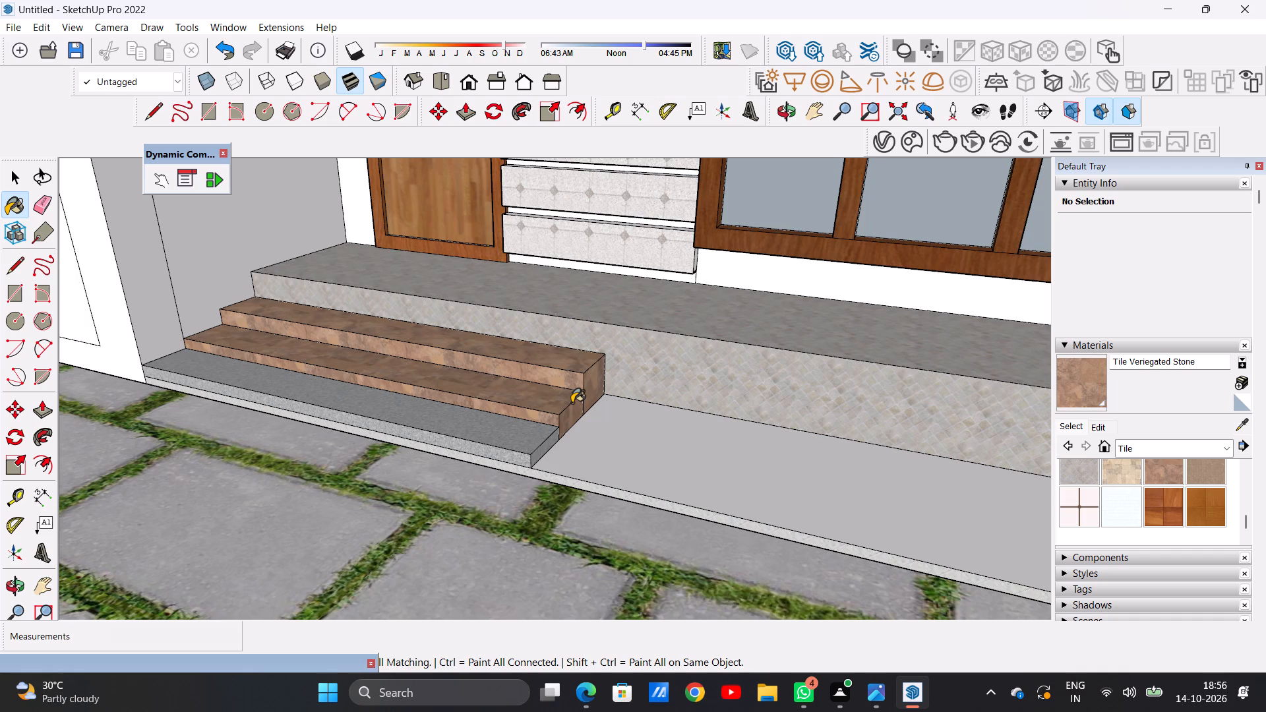
Paint the bottom entrance step's tread, riser and exposed side face with Tile Veriegated Stone and check the finished steps.
{"action": "left_click", "coordinate": [520, 435]}
{"action": "scroll", "coordinate": [529, 467], "scroll_direction": "up", "scroll_amount": 17}
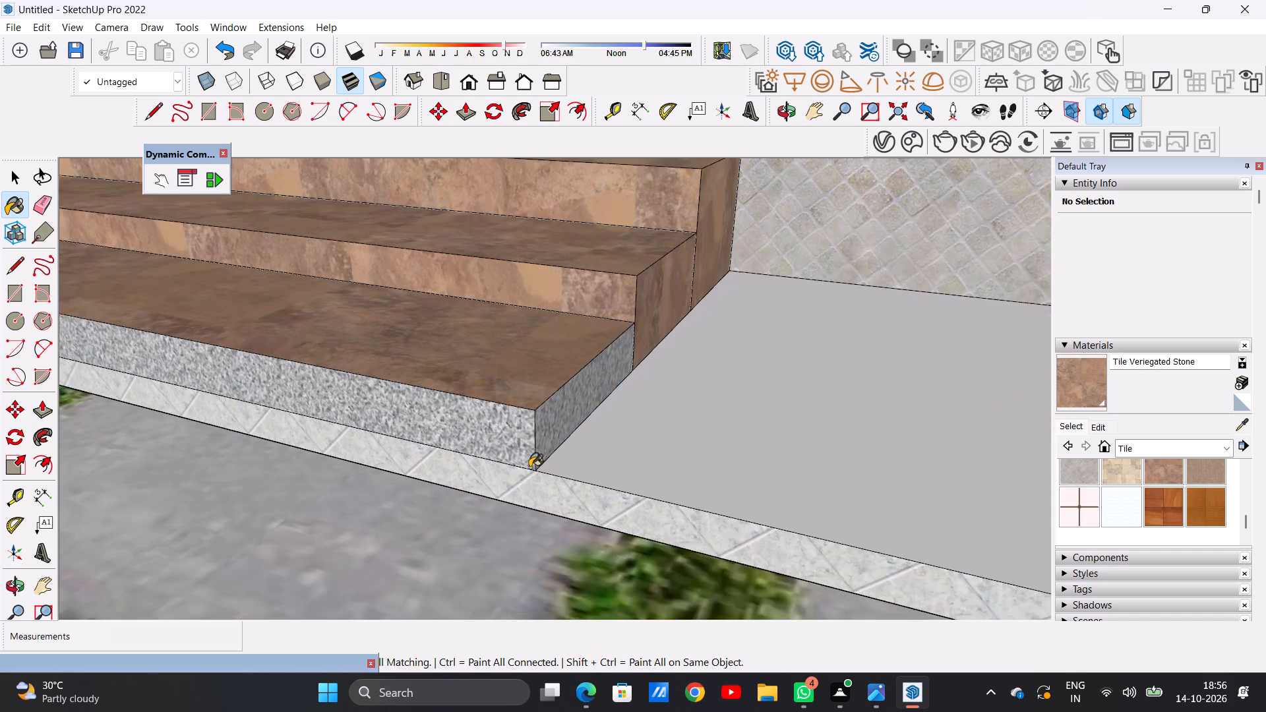
{"action": "scroll", "coordinate": [529, 467], "scroll_direction": "up", "scroll_amount": 6}
{"action": "left_click", "coordinate": [516, 423]}
{"action": "left_click", "coordinate": [550, 415]}
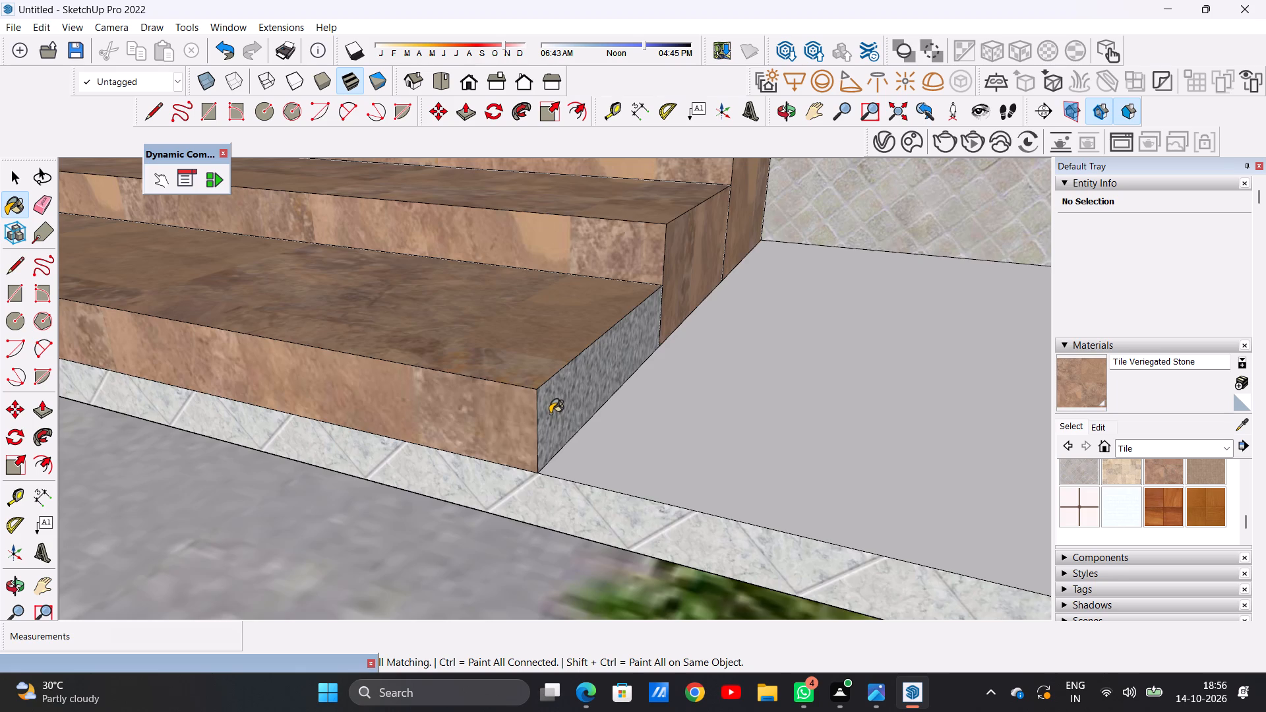
{"action": "scroll", "coordinate": [550, 413], "scroll_direction": "down", "scroll_amount": 20}
{"action": "scroll", "coordinate": [550, 413], "scroll_direction": "down", "scroll_amount": 19}
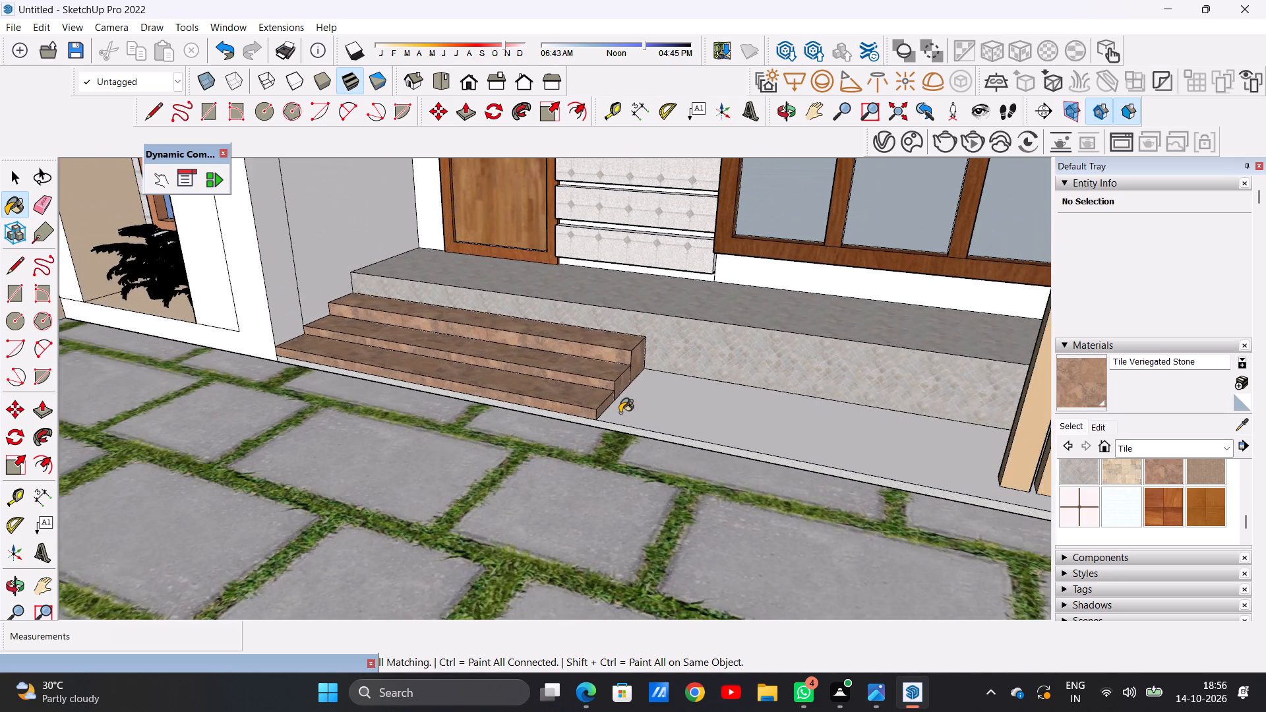
{"action": "scroll", "coordinate": [620, 413], "scroll_direction": "down", "scroll_amount": 3}
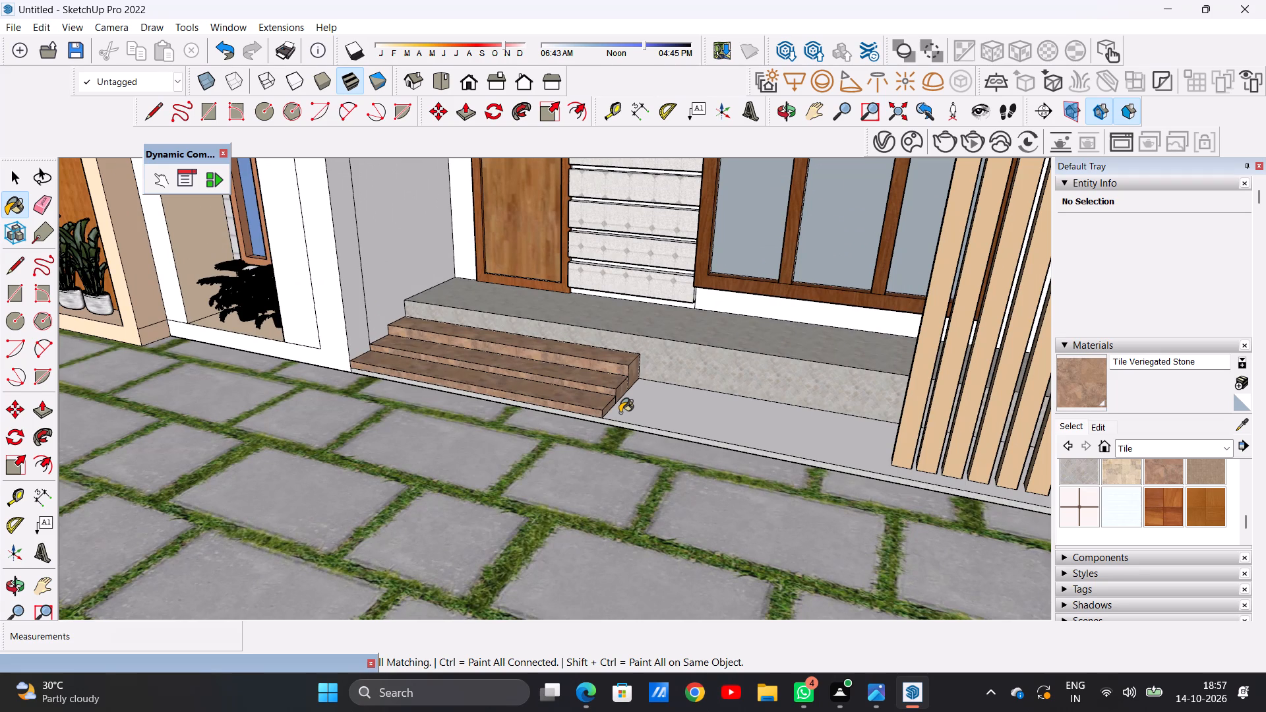
{"action": "scroll", "coordinate": [578, 403], "scroll_direction": "down", "scroll_amount": 5}
{"action": "scroll", "coordinate": [593, 398], "scroll_direction": "up", "scroll_amount": 6}
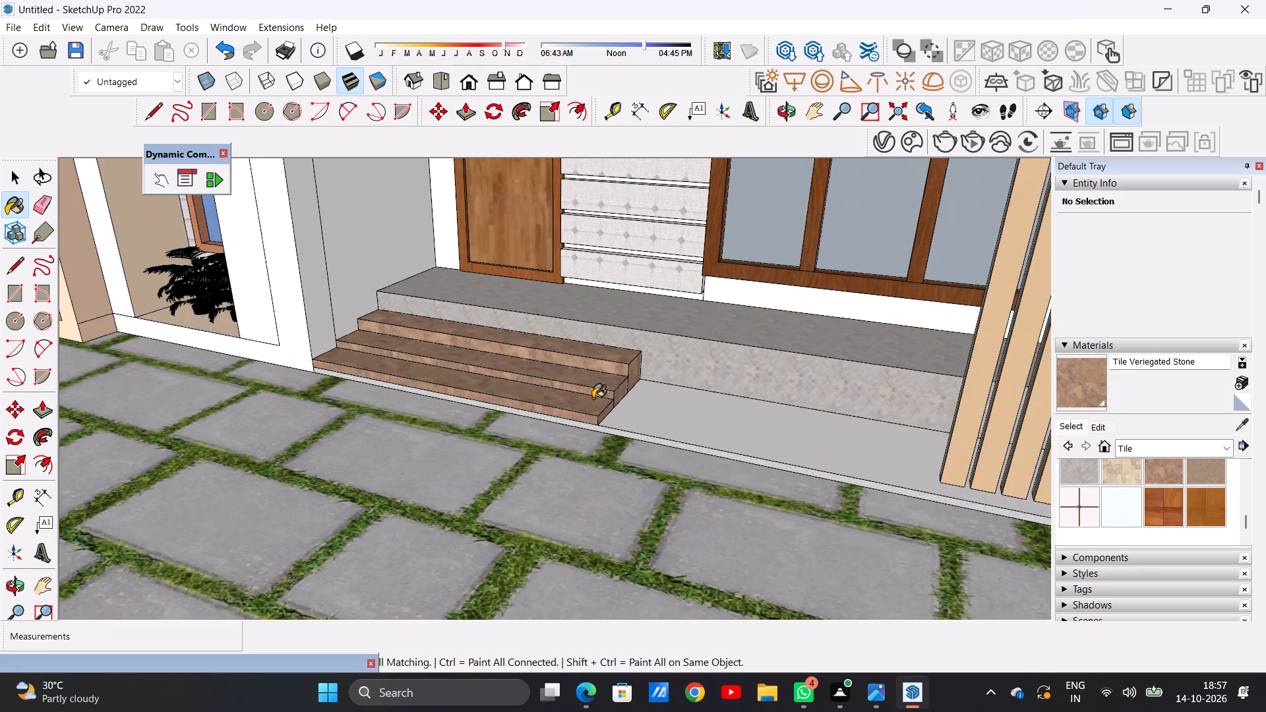
{"action": "scroll", "coordinate": [601, 398], "scroll_direction": "up", "scroll_amount": 19}
{"action": "scroll", "coordinate": [601, 403], "scroll_direction": "down", "scroll_amount": 12}
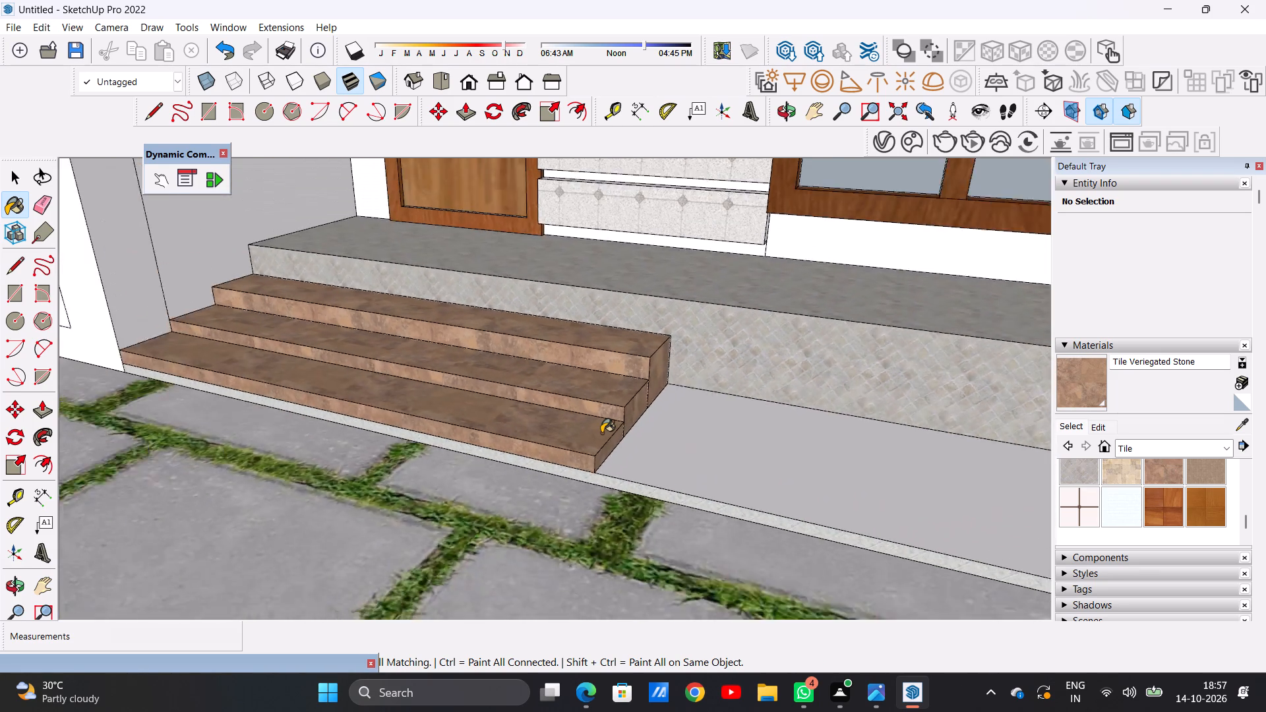
Examine the painted entrance steps and the whole villa with its paved yard from the front and the porch side.
{"action": "scroll", "coordinate": [601, 433], "scroll_direction": "down", "scroll_amount": 8}
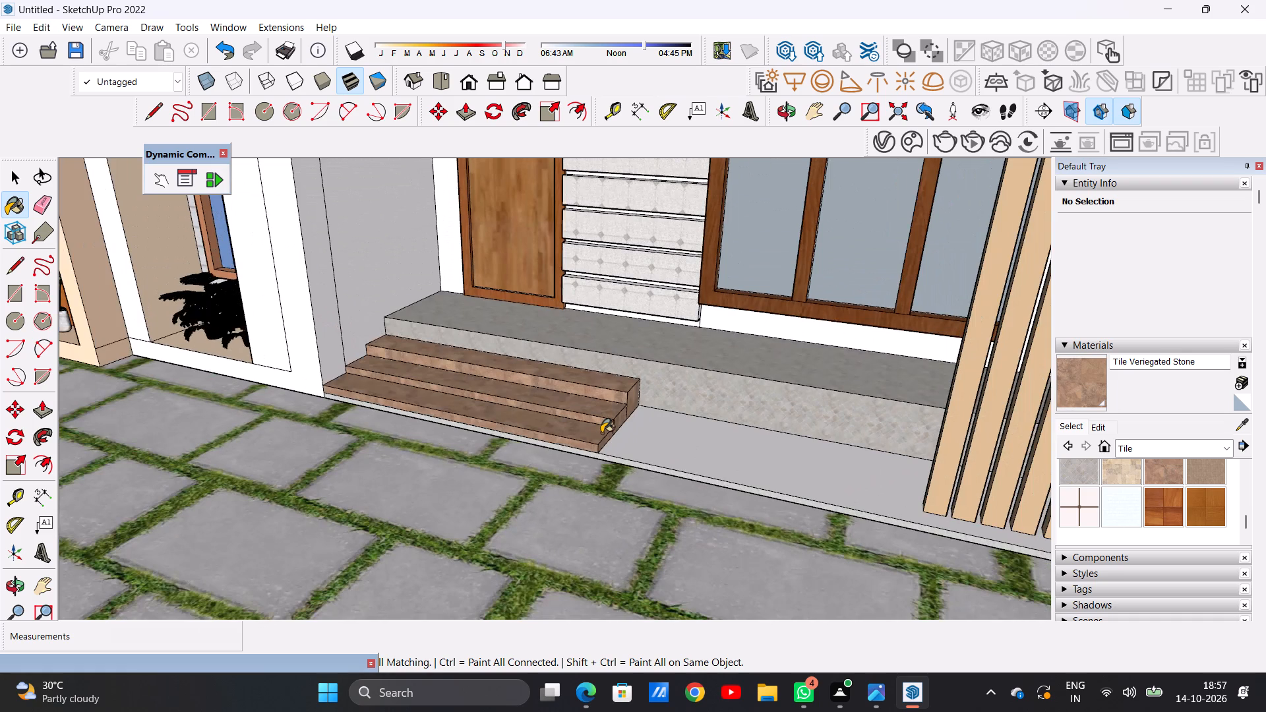
{"action": "scroll", "coordinate": [587, 430], "scroll_direction": "down", "scroll_amount": 2}
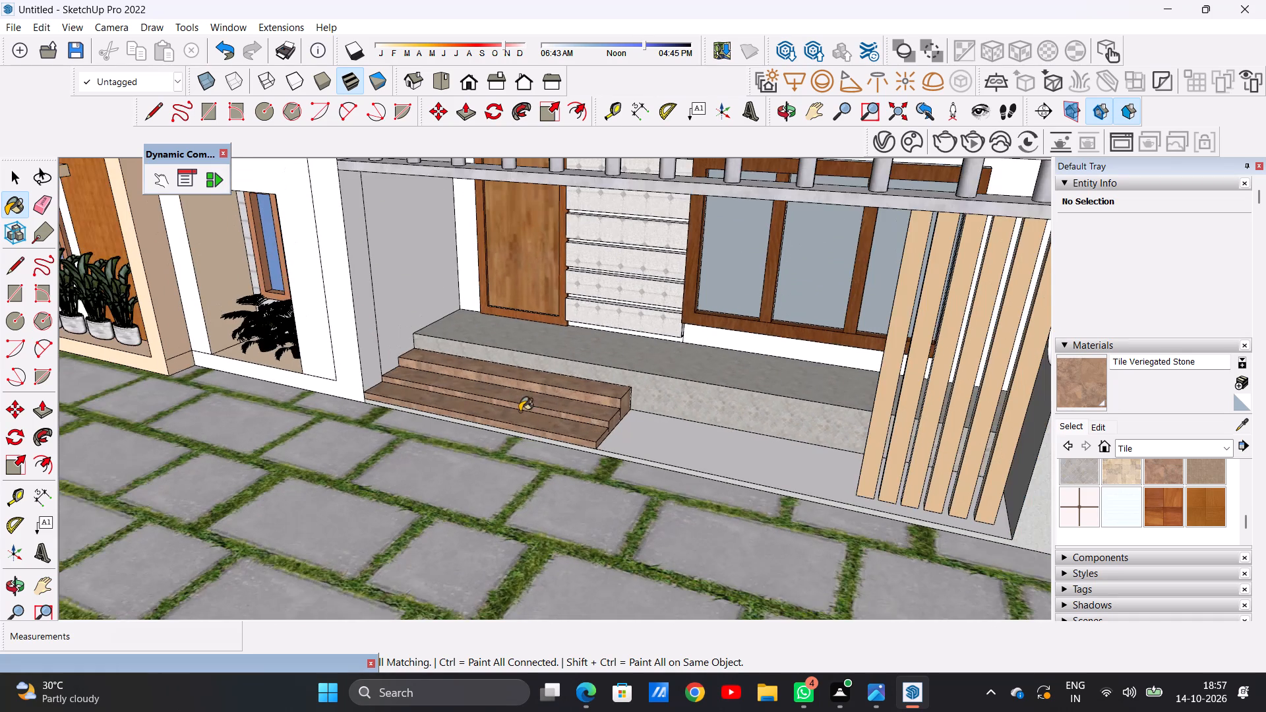
{"action": "scroll", "coordinate": [520, 410], "scroll_direction": "up", "scroll_amount": 1}
{"action": "middle_click_drag", "start_coordinate": [520, 410], "coordinate": [609, 410]}
{"action": "scroll", "coordinate": [609, 410], "scroll_direction": "down", "scroll_amount": 4}
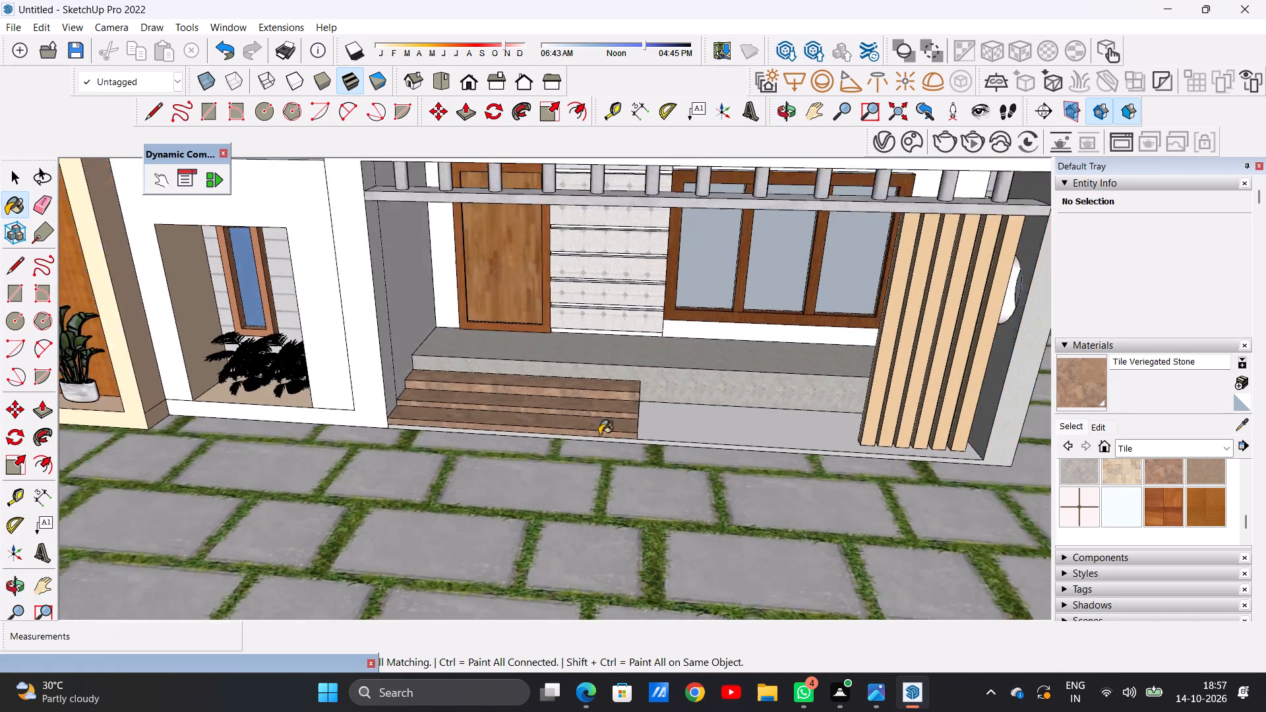
{"action": "scroll", "coordinate": [599, 434], "scroll_direction": "down", "scroll_amount": 20}
{"action": "scroll", "coordinate": [600, 434], "scroll_direction": "up", "scroll_amount": 7}
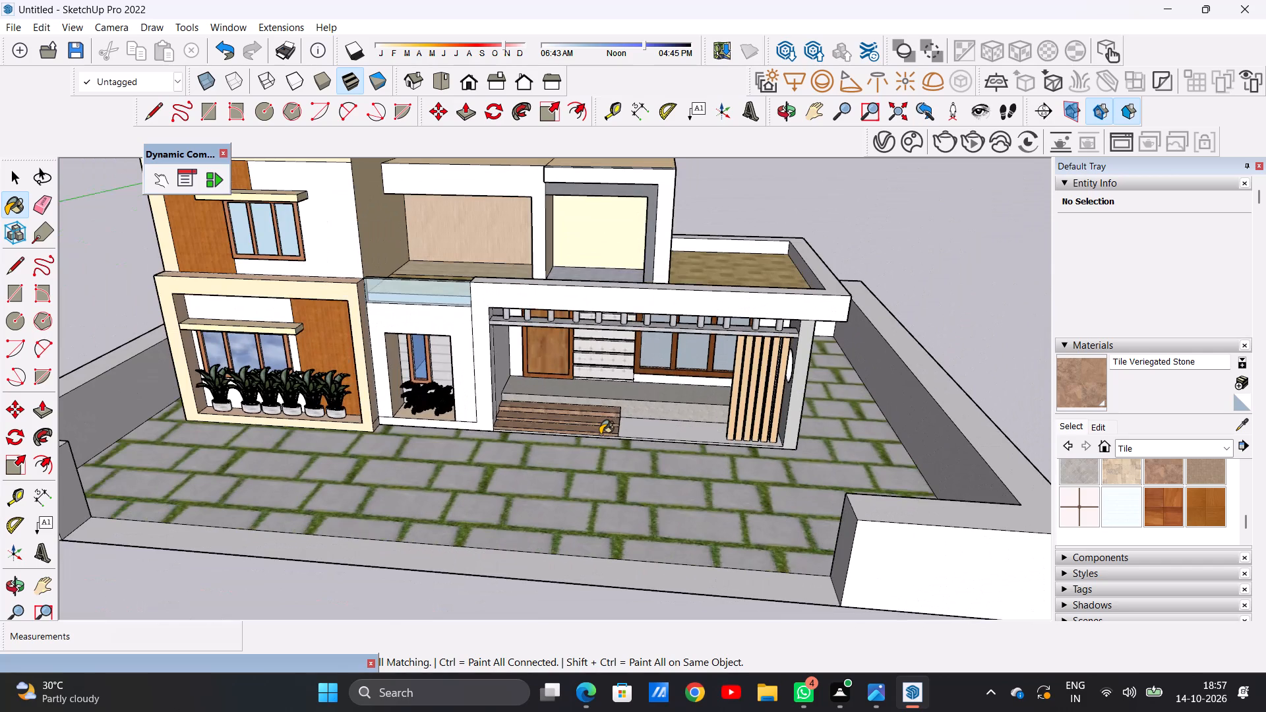
{"action": "scroll", "coordinate": [593, 424], "scroll_direction": "down", "scroll_amount": 4}
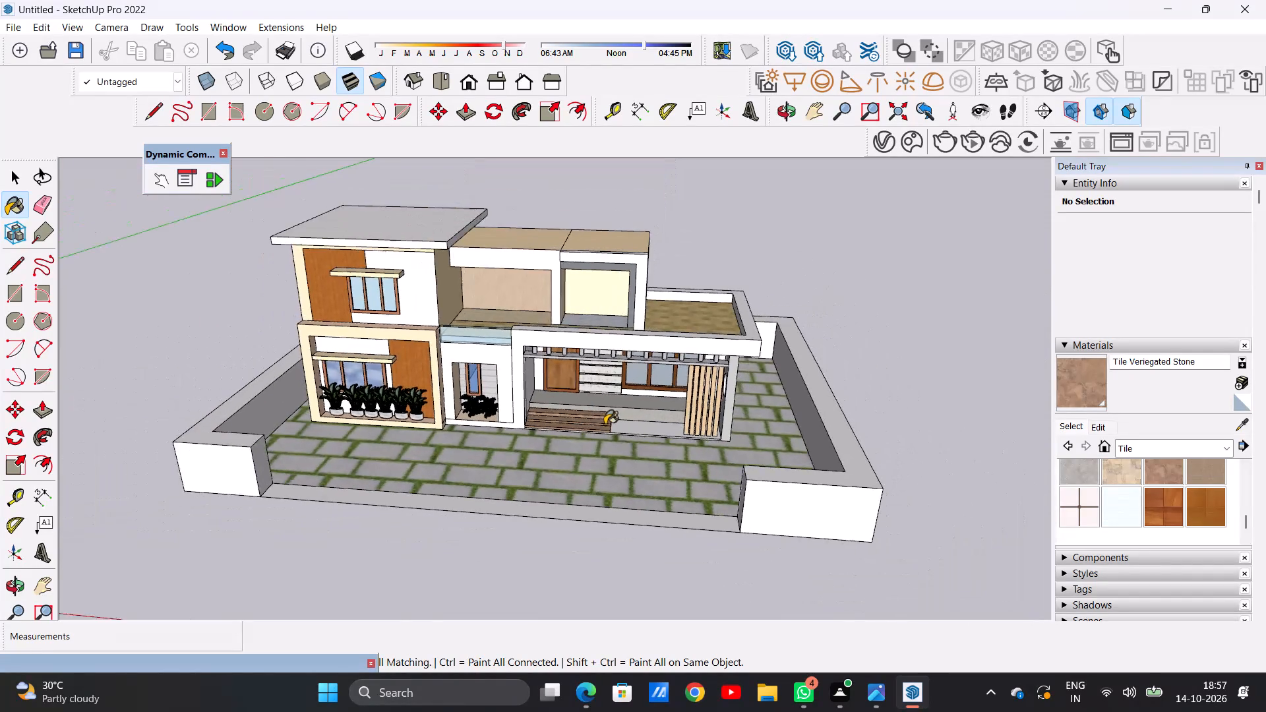
{"action": "scroll", "coordinate": [605, 425], "scroll_direction": "down", "scroll_amount": 2}
{"action": "scroll", "coordinate": [548, 376], "scroll_direction": "up", "scroll_amount": 7}
{"action": "middle_click_drag", "start_coordinate": [546, 444], "coordinate": [555, 376]}
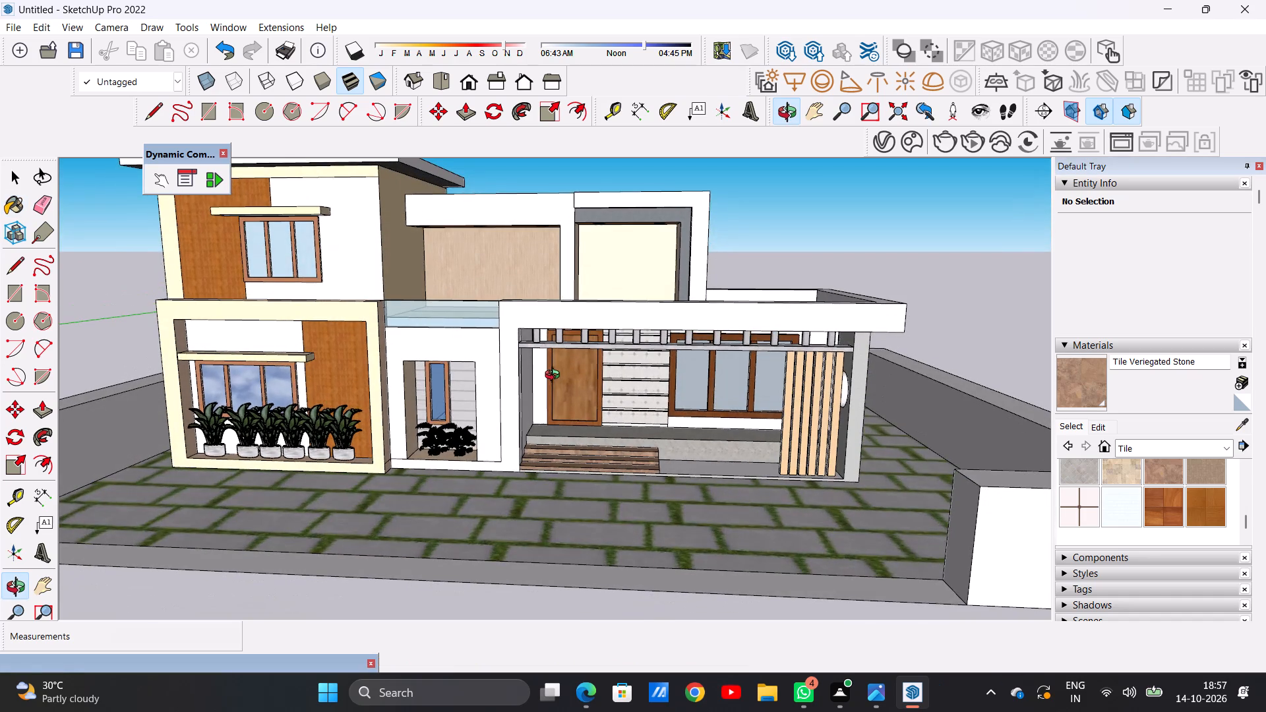
{"action": "middle_click_drag", "start_coordinate": [555, 376], "coordinate": [560, 419]}
{"action": "scroll", "coordinate": [495, 421], "scroll_direction": "down", "scroll_amount": 8}
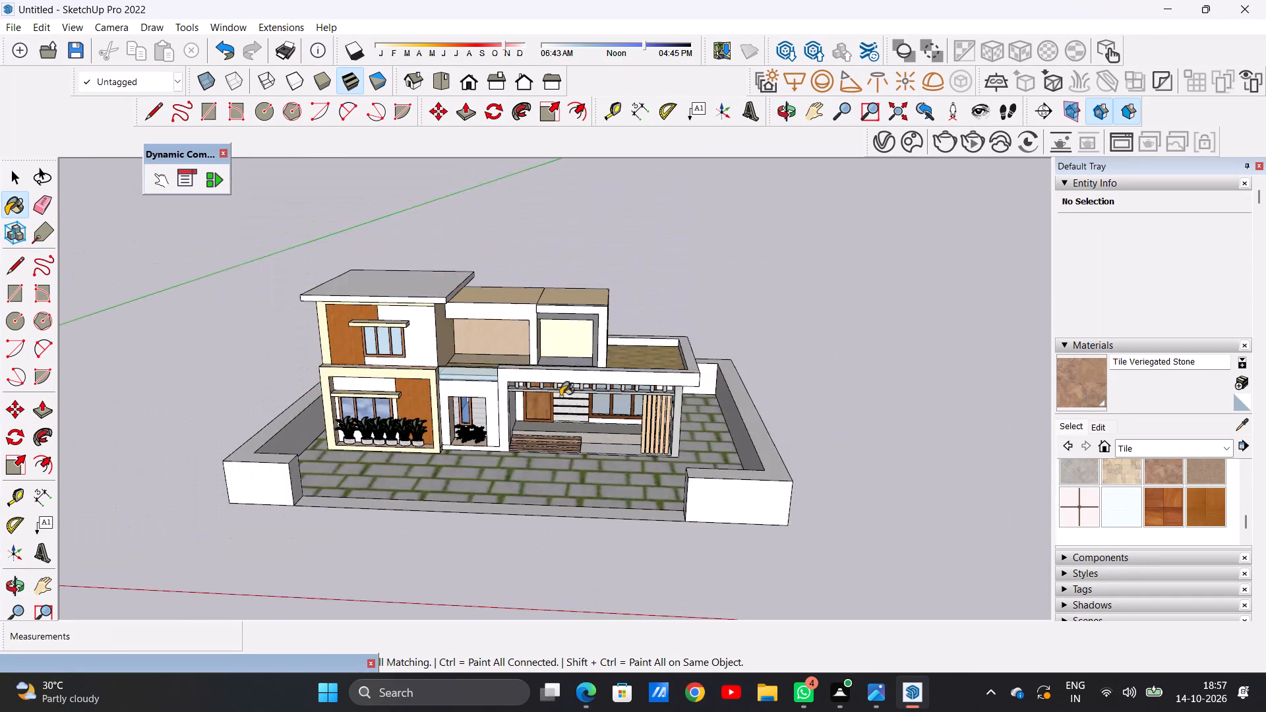
{"action": "scroll", "coordinate": [586, 365], "scroll_direction": "up", "scroll_amount": 7}
{"action": "middle_click_drag", "start_coordinate": [655, 370], "coordinate": [390, 417]}
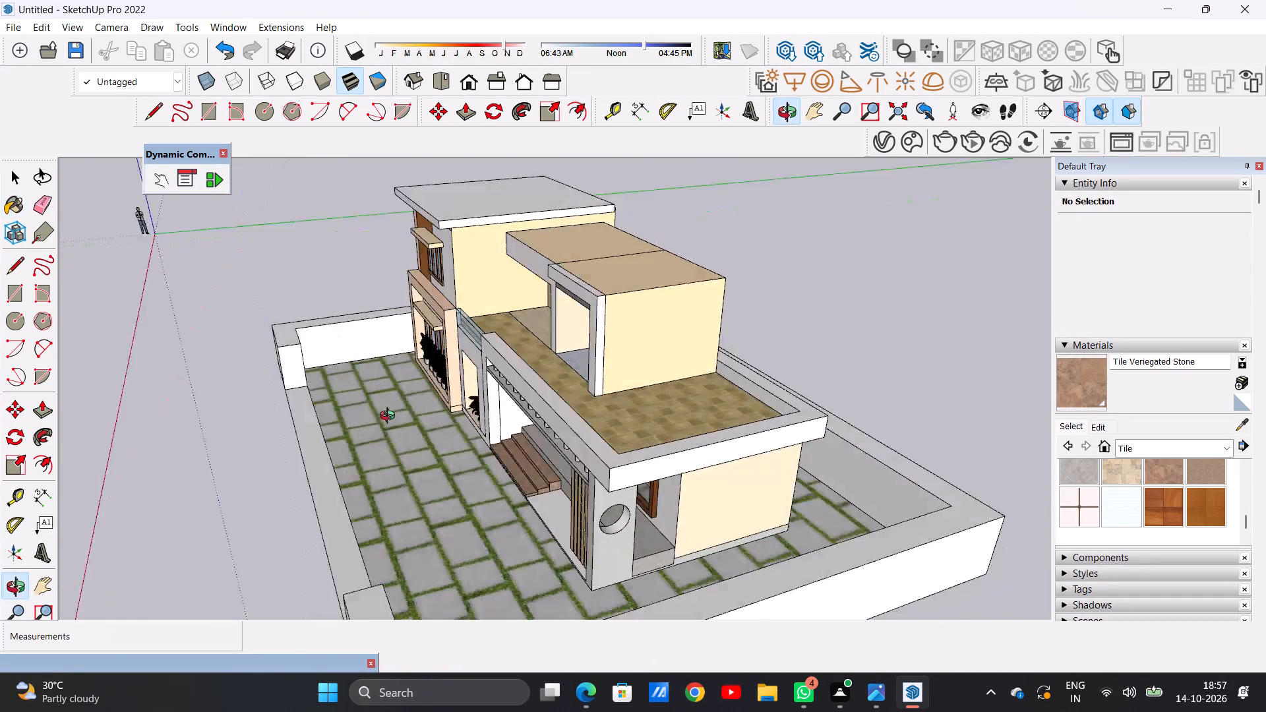
{"action": "middle_click_drag", "start_coordinate": [390, 417], "coordinate": [638, 410]}
{"action": "scroll", "coordinate": [638, 410], "scroll_direction": "down", "scroll_amount": 8}
{"action": "scroll", "coordinate": [376, 390], "scroll_direction": "up", "scroll_amount": 7}
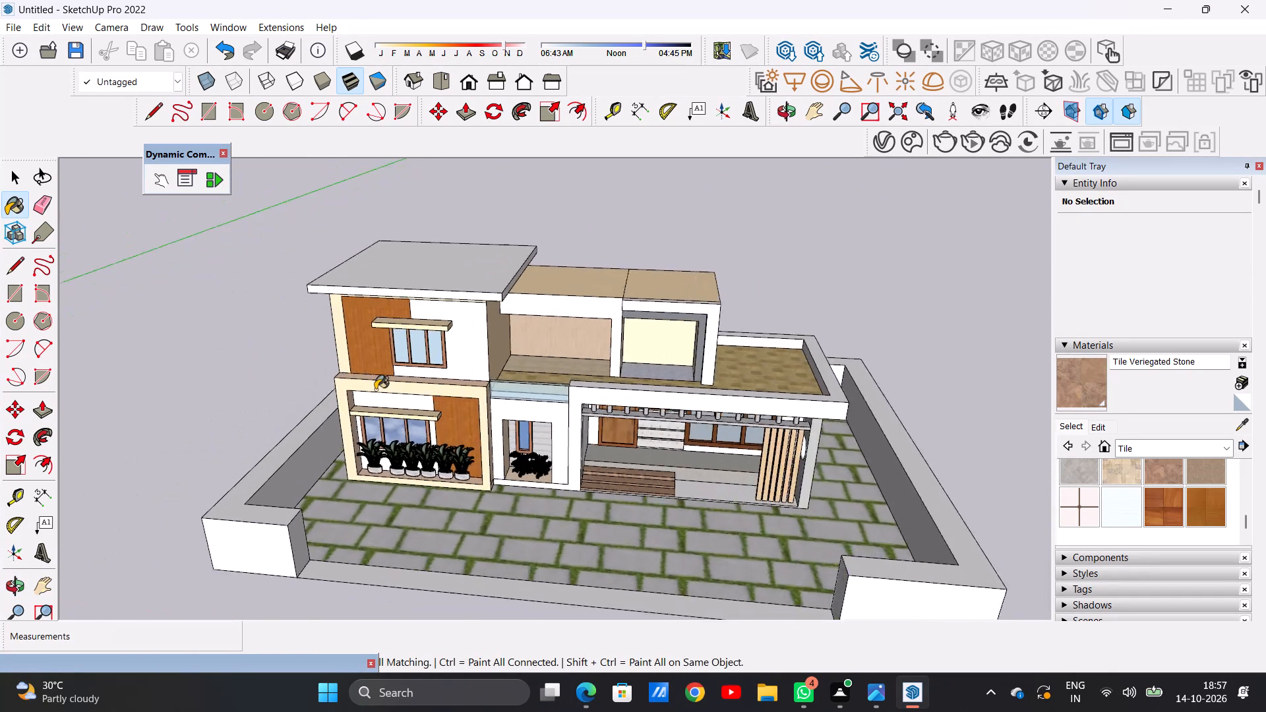
Examine the two-storey wing's side wall, front windows, canopies and potted plants, and recheck the entrance steps up close.
{"action": "scroll", "coordinate": [377, 390], "scroll_direction": "up", "scroll_amount": 4}
{"action": "scroll", "coordinate": [377, 390], "scroll_direction": "down", "scroll_amount": 1}
{"action": "scroll", "coordinate": [377, 390], "scroll_direction": "up", "scroll_amount": 3}
{"action": "middle_click_drag", "start_coordinate": [311, 389], "coordinate": [717, 349]}
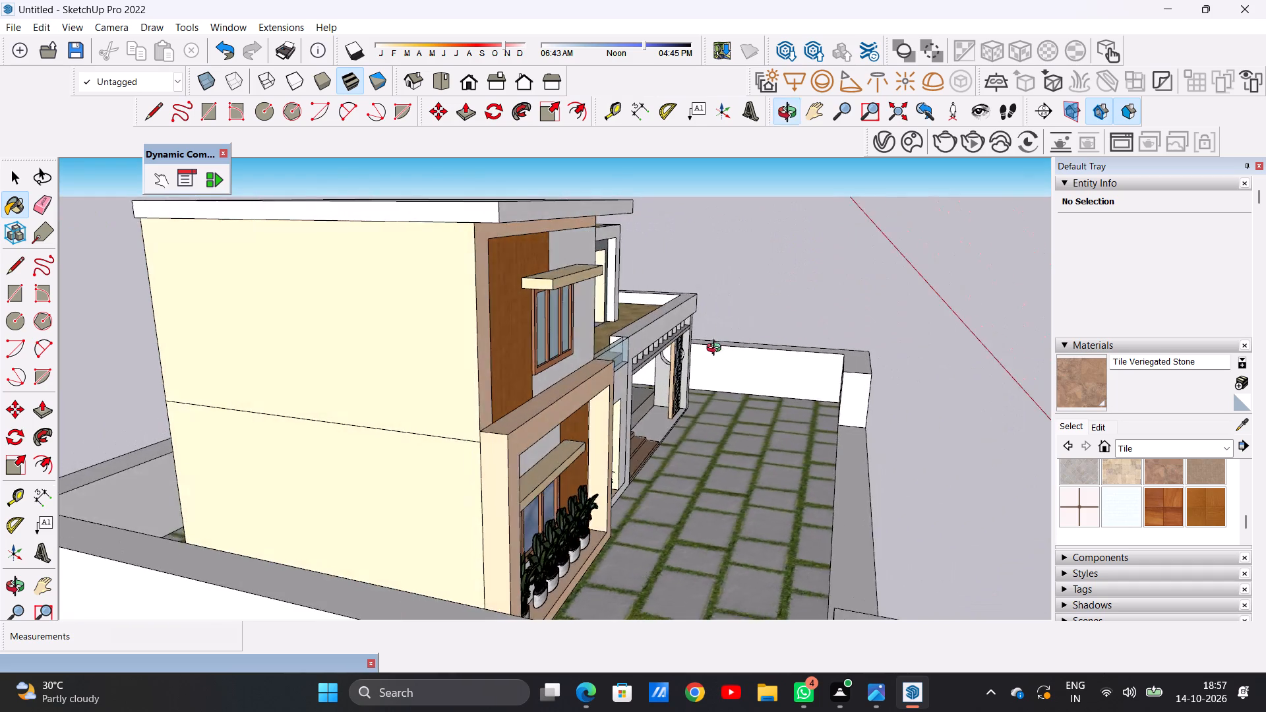
{"action": "middle_click_drag", "start_coordinate": [717, 349], "coordinate": [363, 322]}
{"action": "scroll", "coordinate": [391, 398], "scroll_direction": "up", "scroll_amount": 6}
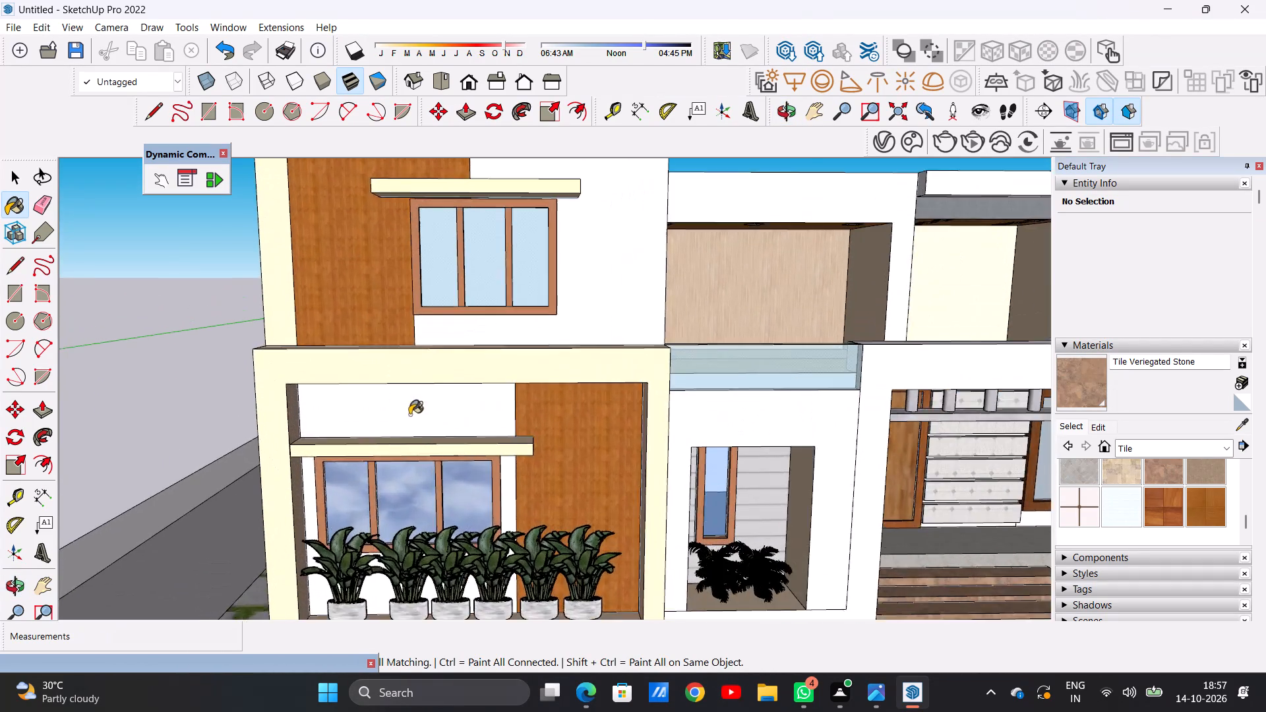
{"action": "scroll", "coordinate": [426, 428], "scroll_direction": "down", "scroll_amount": 1}
{"action": "scroll", "coordinate": [427, 428], "scroll_direction": "up", "scroll_amount": 15}
{"action": "middle_click_drag", "start_coordinate": [459, 474], "coordinate": [437, 390]}
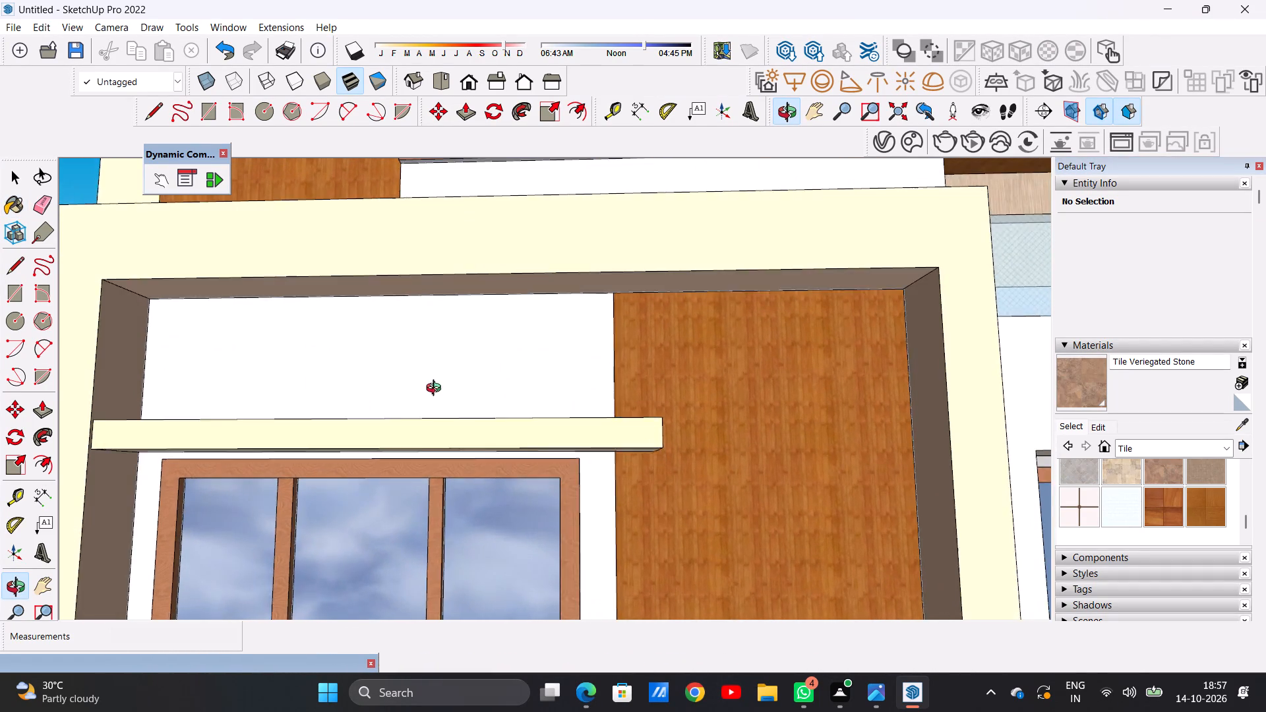
{"action": "middle_click_drag", "start_coordinate": [437, 390], "coordinate": [440, 423]}
{"action": "scroll", "coordinate": [441, 423], "scroll_direction": "down", "scroll_amount": 9}
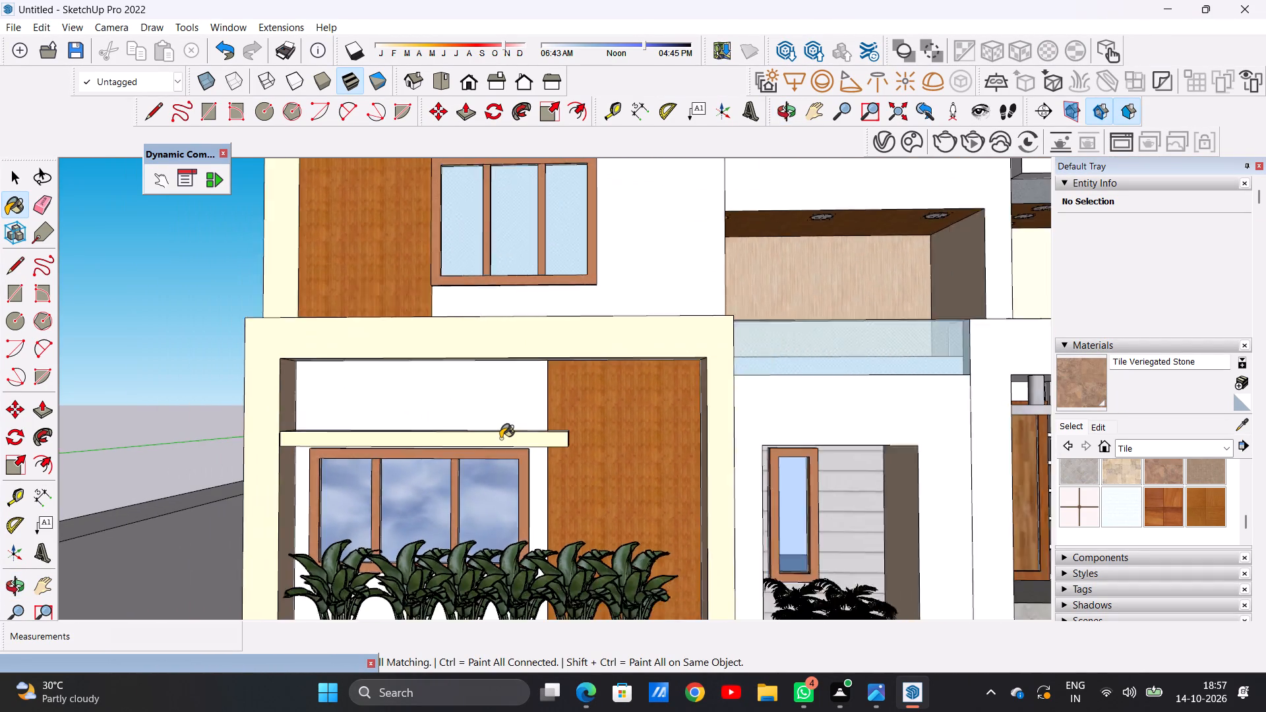
{"action": "scroll", "coordinate": [500, 438], "scroll_direction": "down", "scroll_amount": 8}
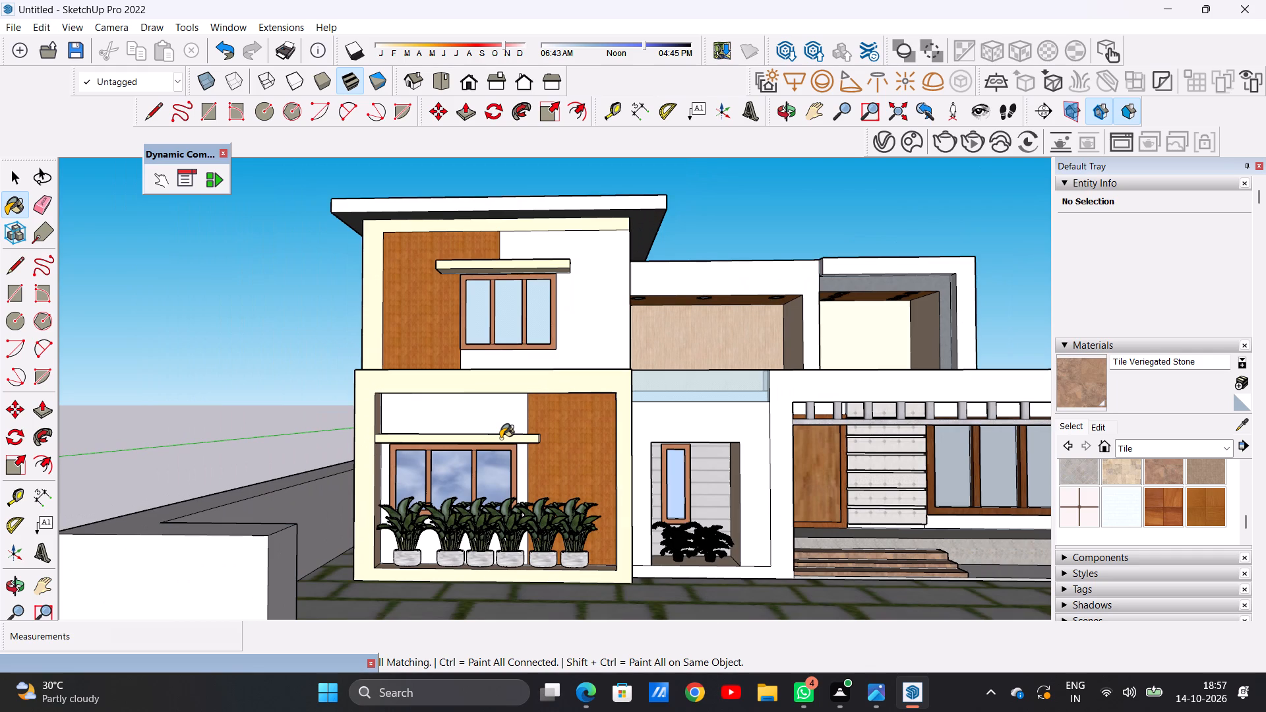
{"action": "scroll", "coordinate": [500, 438], "scroll_direction": "down", "scroll_amount": 12}
{"action": "scroll", "coordinate": [747, 444], "scroll_direction": "up", "scroll_amount": 6}
{"action": "middle_click_drag", "start_coordinate": [669, 454], "coordinate": [669, 531]}
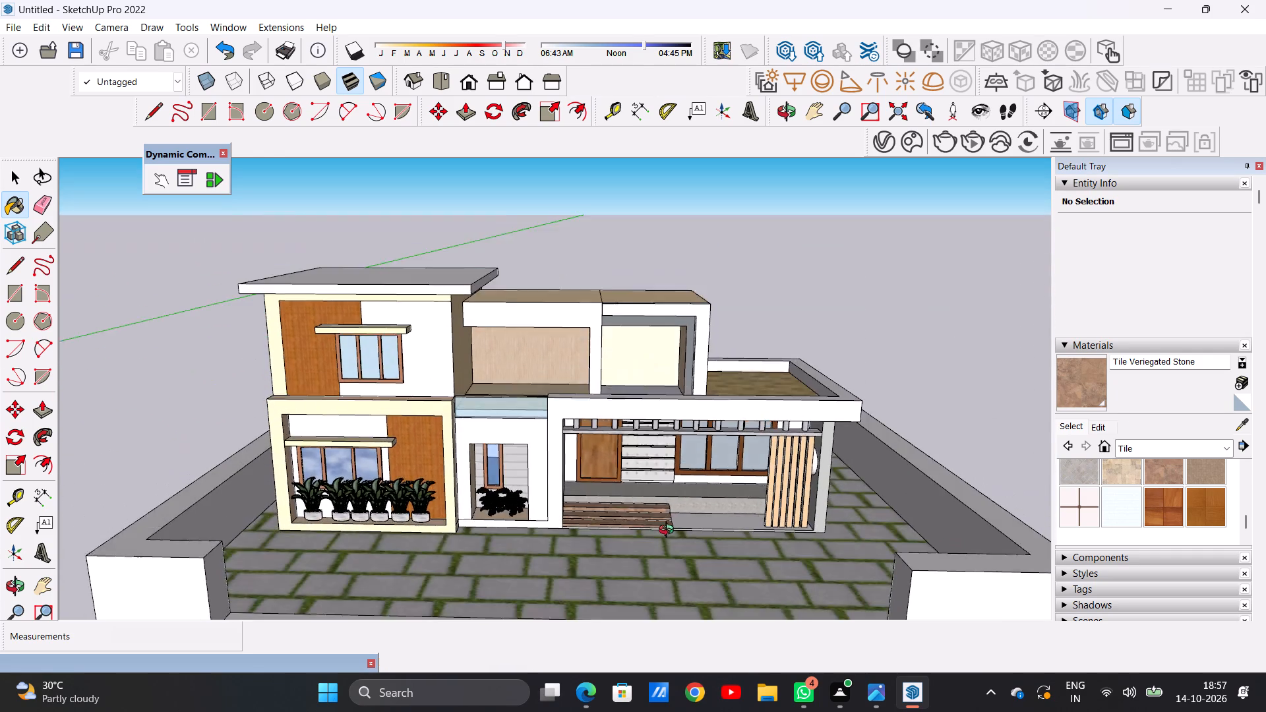
{"action": "middle_click_drag", "start_coordinate": [669, 531], "coordinate": [601, 570]}
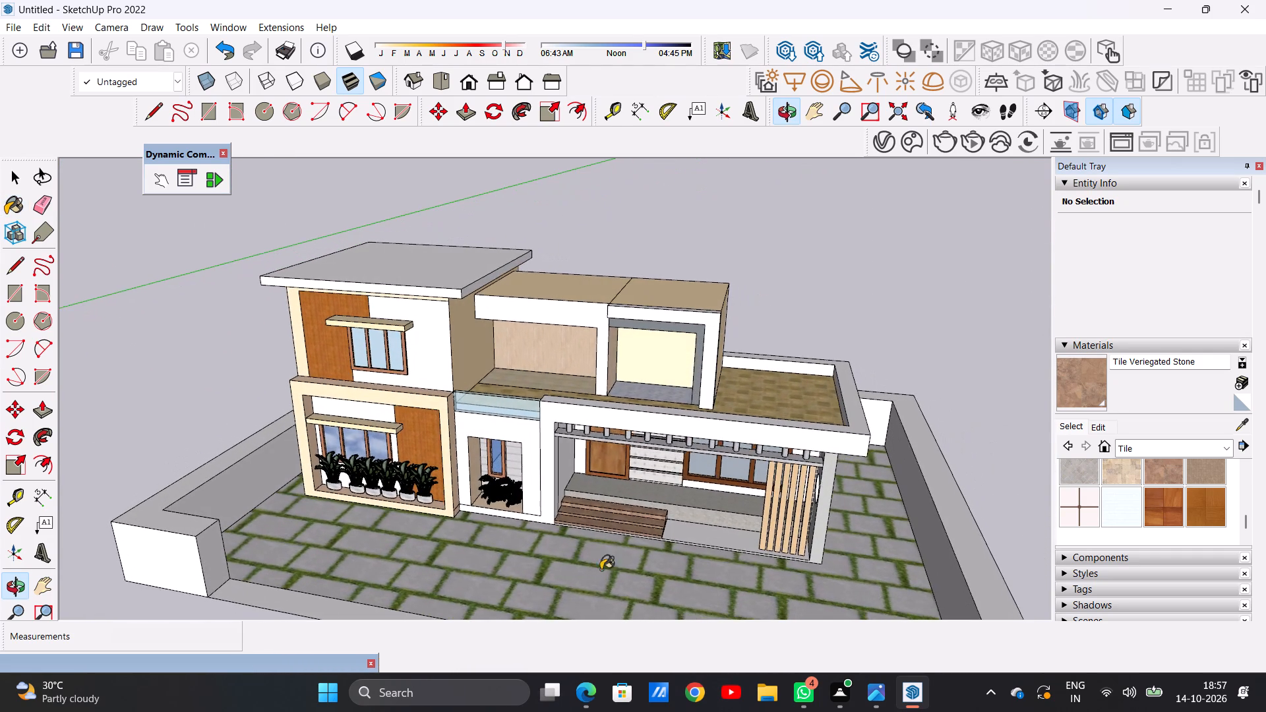
{"action": "scroll", "coordinate": [681, 542], "scroll_direction": "up", "scroll_amount": 5}
{"action": "scroll", "coordinate": [665, 541], "scroll_direction": "up", "scroll_amount": 20}
{"action": "scroll", "coordinate": [665, 541], "scroll_direction": "up", "scroll_amount": 5}
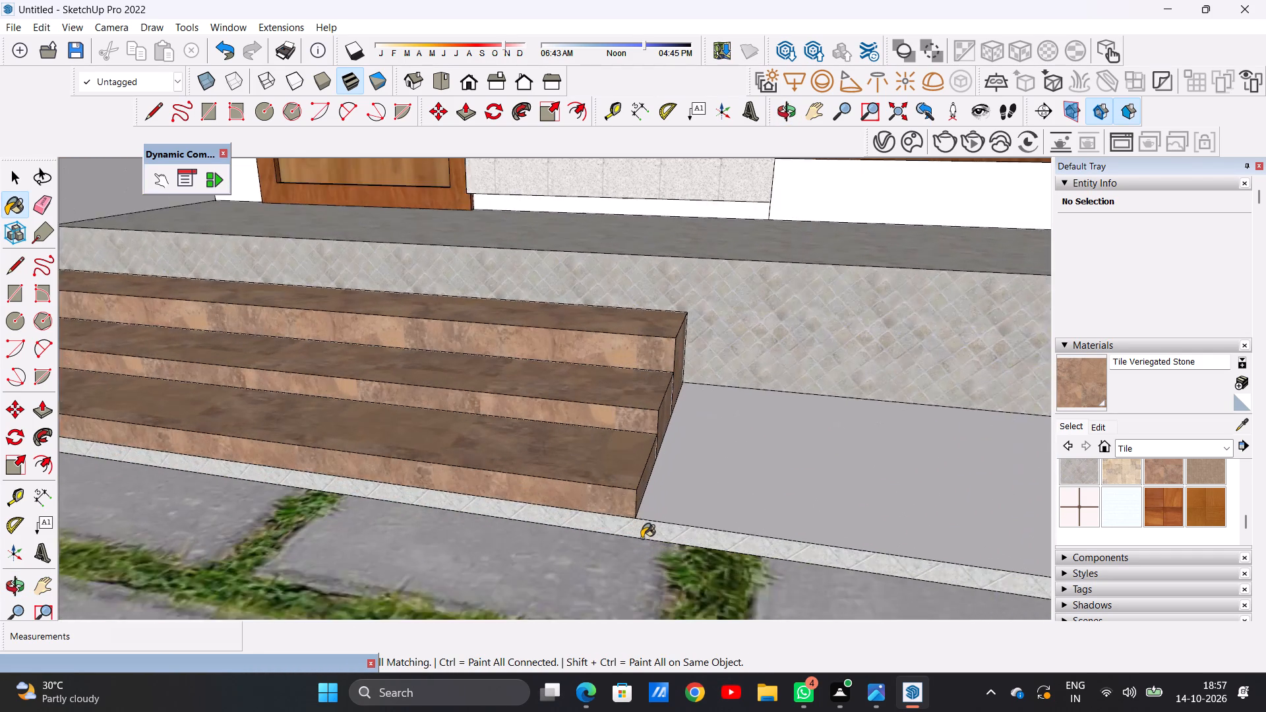
{"action": "scroll", "coordinate": [642, 538], "scroll_direction": "up", "scroll_amount": 3}
Copy a Flora+17 plant from the window niche to the porch floor beside the vertical wooden slats, about 22' 3 9/16" away.
{"action": "key", "text": "space"}
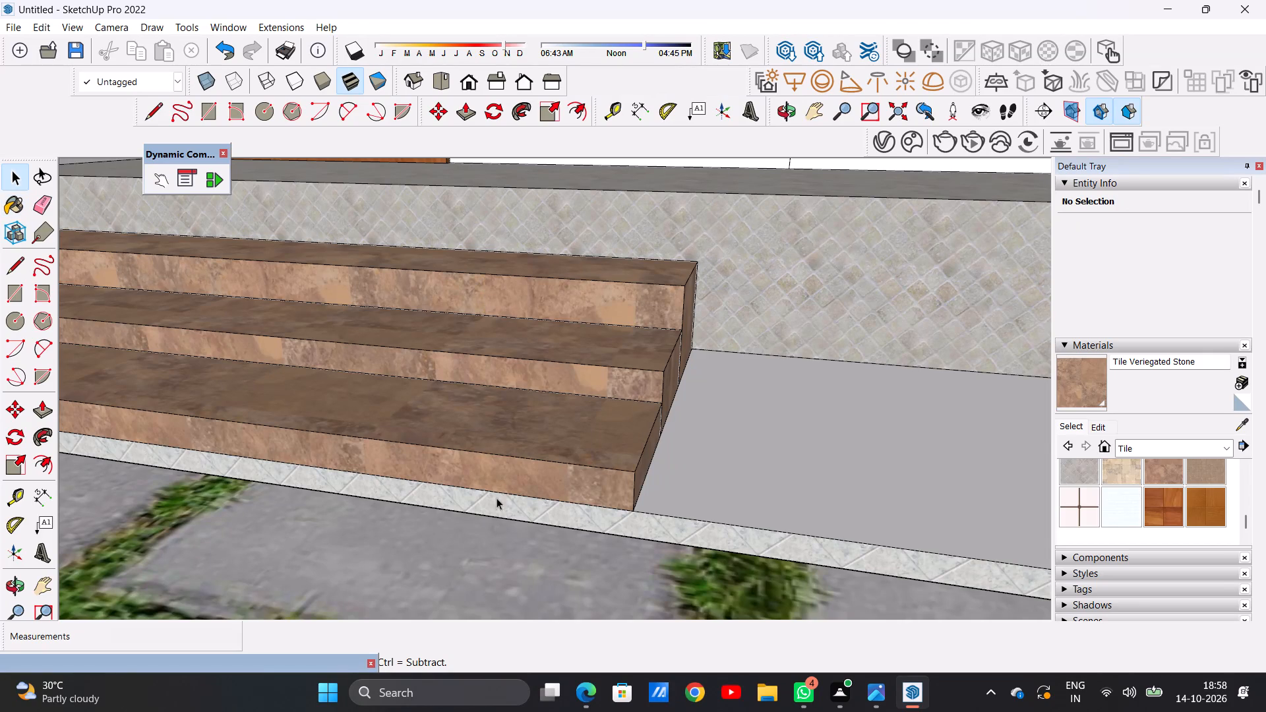
{"action": "scroll", "coordinate": [522, 480], "scroll_direction": "down", "scroll_amount": 20}
{"action": "scroll", "coordinate": [522, 480], "scroll_direction": "down", "scroll_amount": 7}
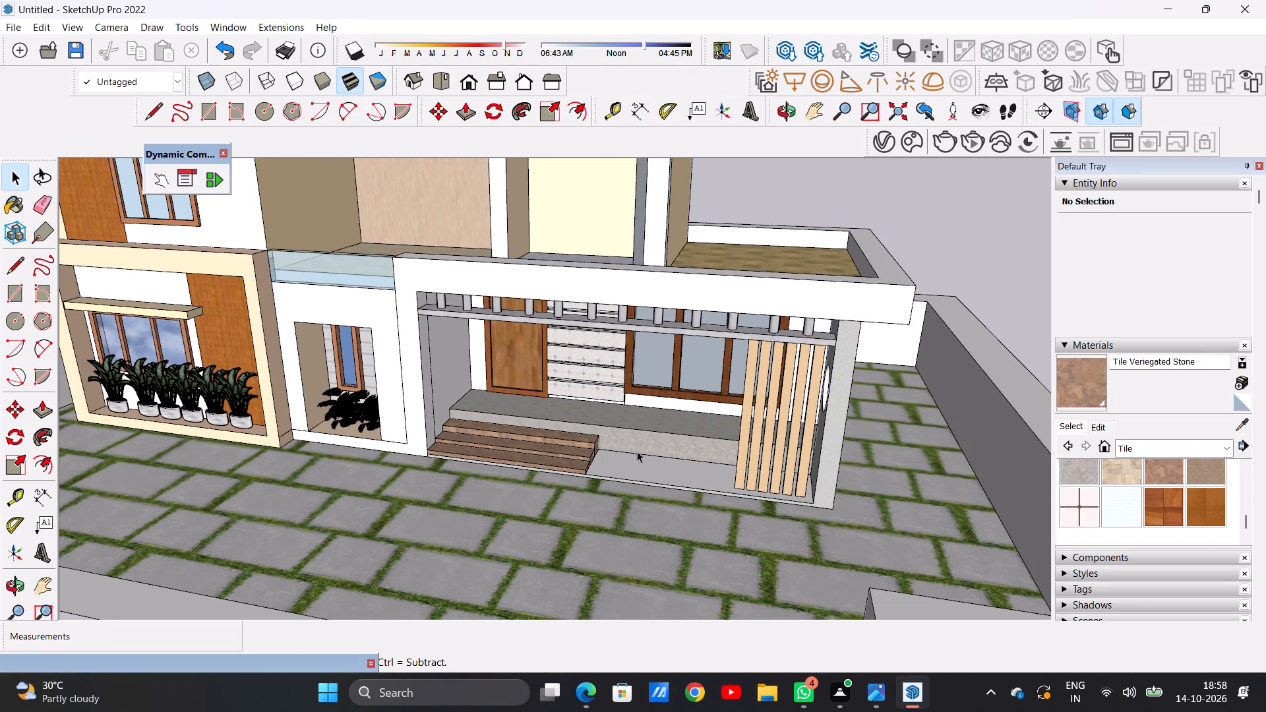
{"action": "middle_click_drag", "start_coordinate": [547, 453], "coordinate": [602, 451]}
{"action": "scroll", "coordinate": [367, 434], "scroll_direction": "up", "scroll_amount": 5}
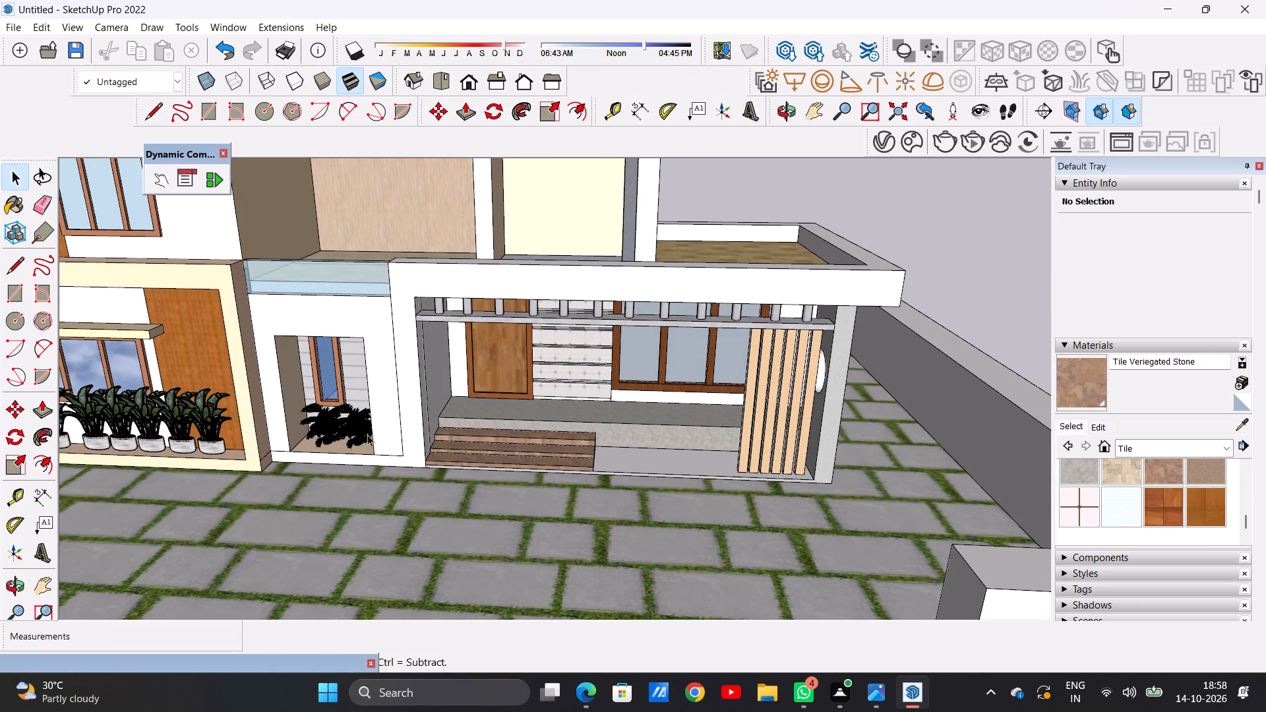
{"action": "scroll", "coordinate": [367, 434], "scroll_direction": "up", "scroll_amount": 12}
{"action": "left_click", "coordinate": [357, 436]}
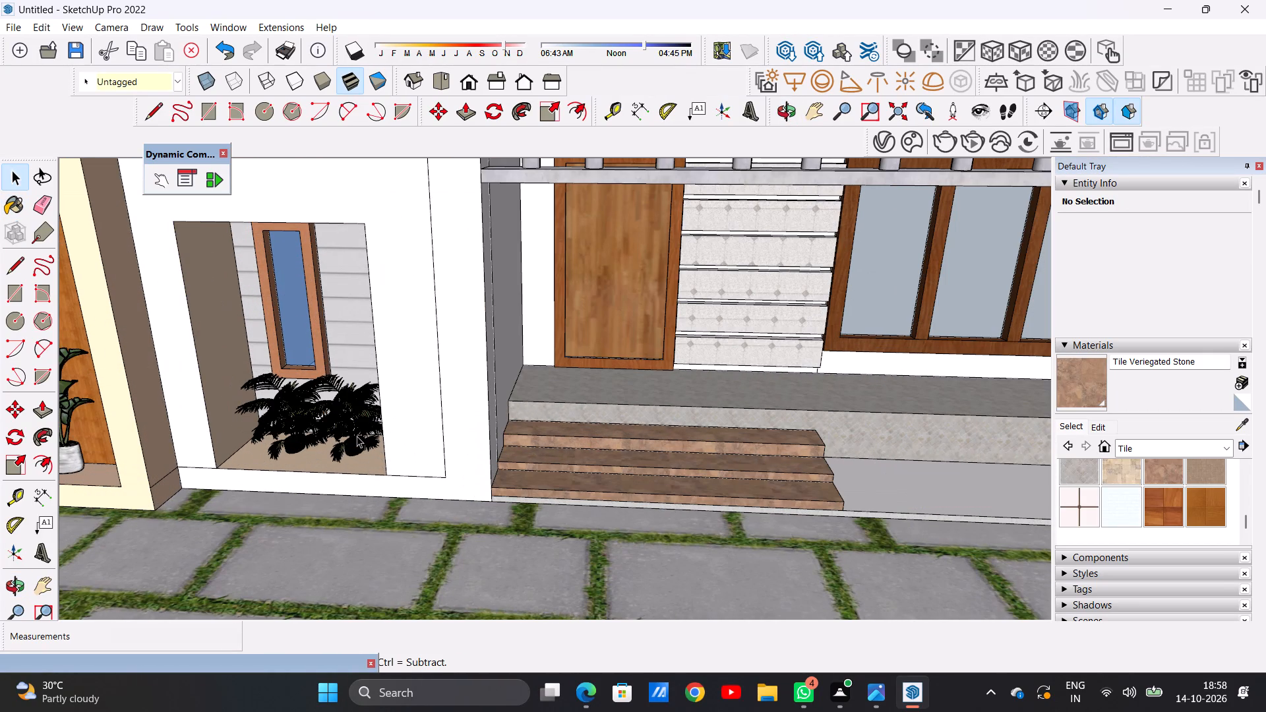
{"action": "key", "text": "m"}
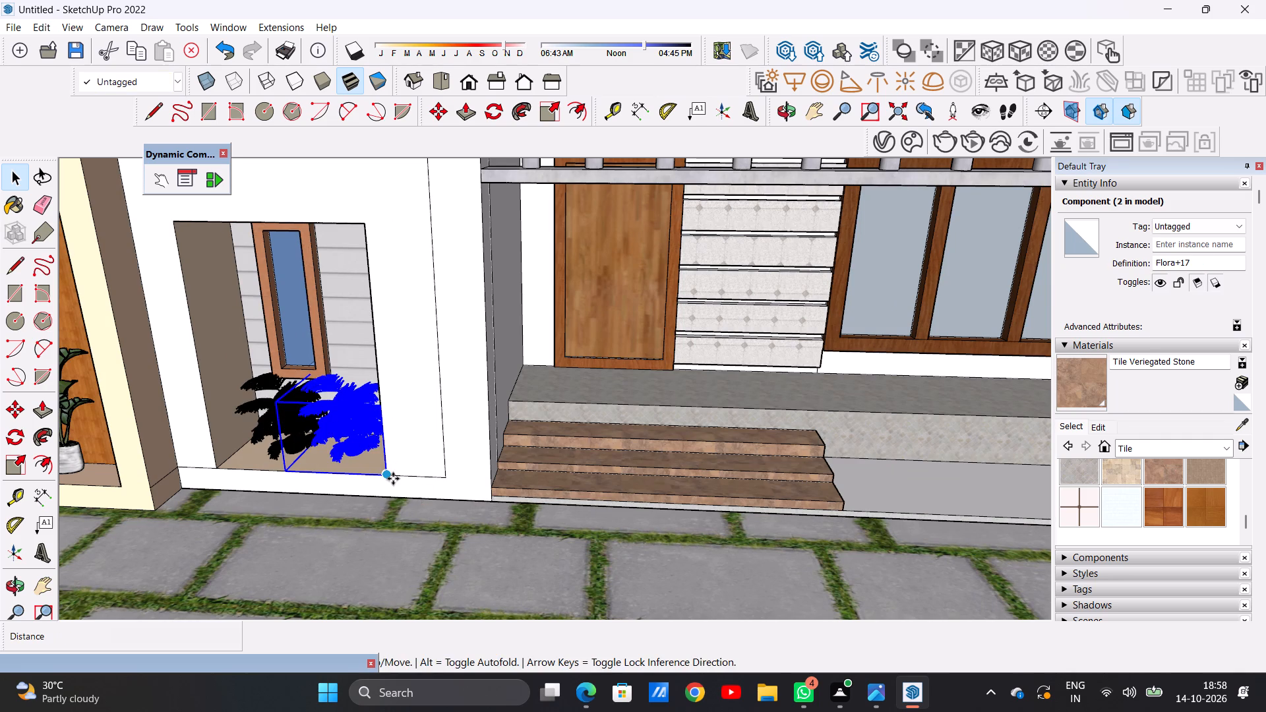
{"action": "left_click", "coordinate": [392, 479]}
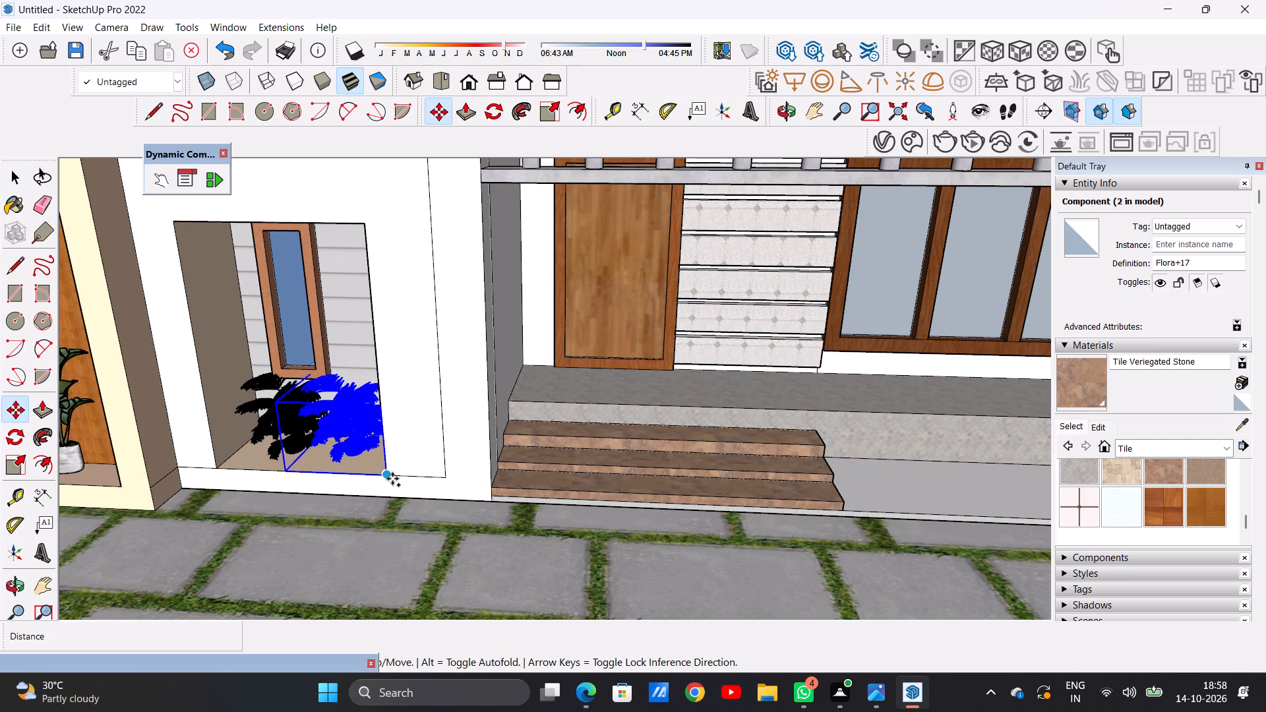
{"action": "scroll", "coordinate": [458, 486], "scroll_direction": "down", "scroll_amount": 12}
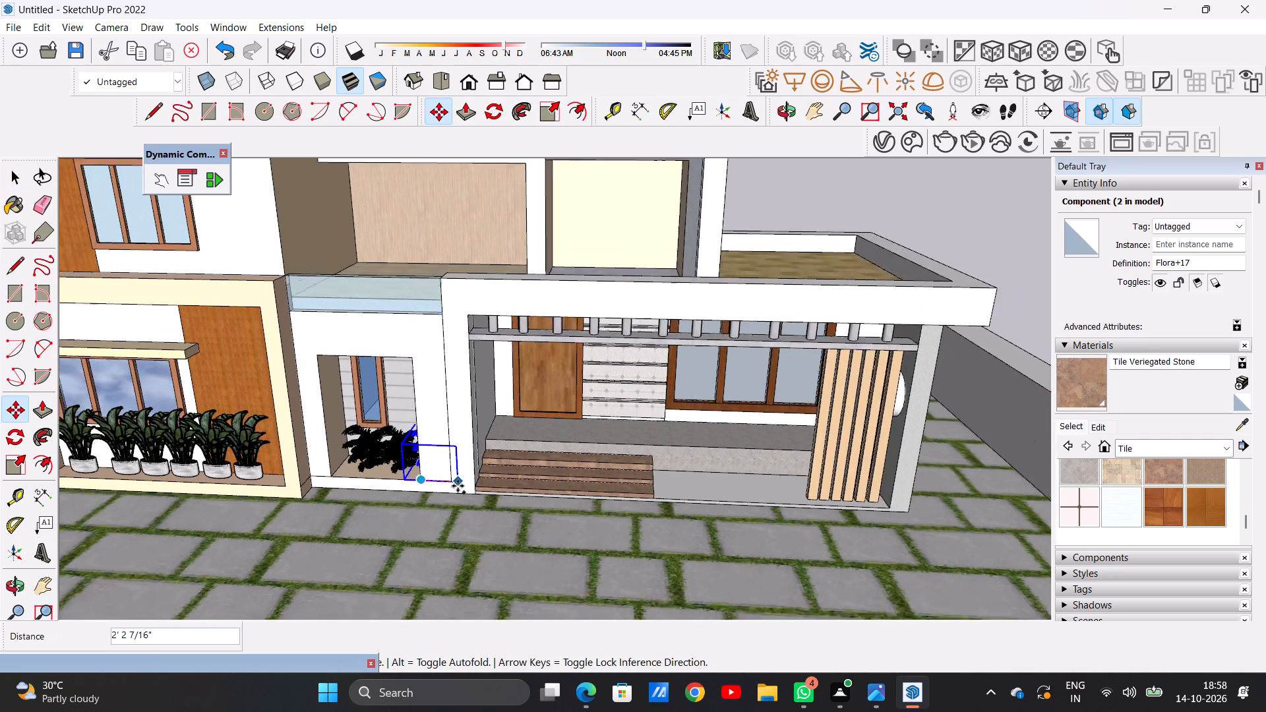
{"action": "scroll", "coordinate": [744, 489], "scroll_direction": "up", "scroll_amount": 11}
{"action": "scroll", "coordinate": [744, 489], "scroll_direction": "down", "scroll_amount": 1}
{"action": "scroll", "coordinate": [744, 489], "scroll_direction": "up", "scroll_amount": 3}
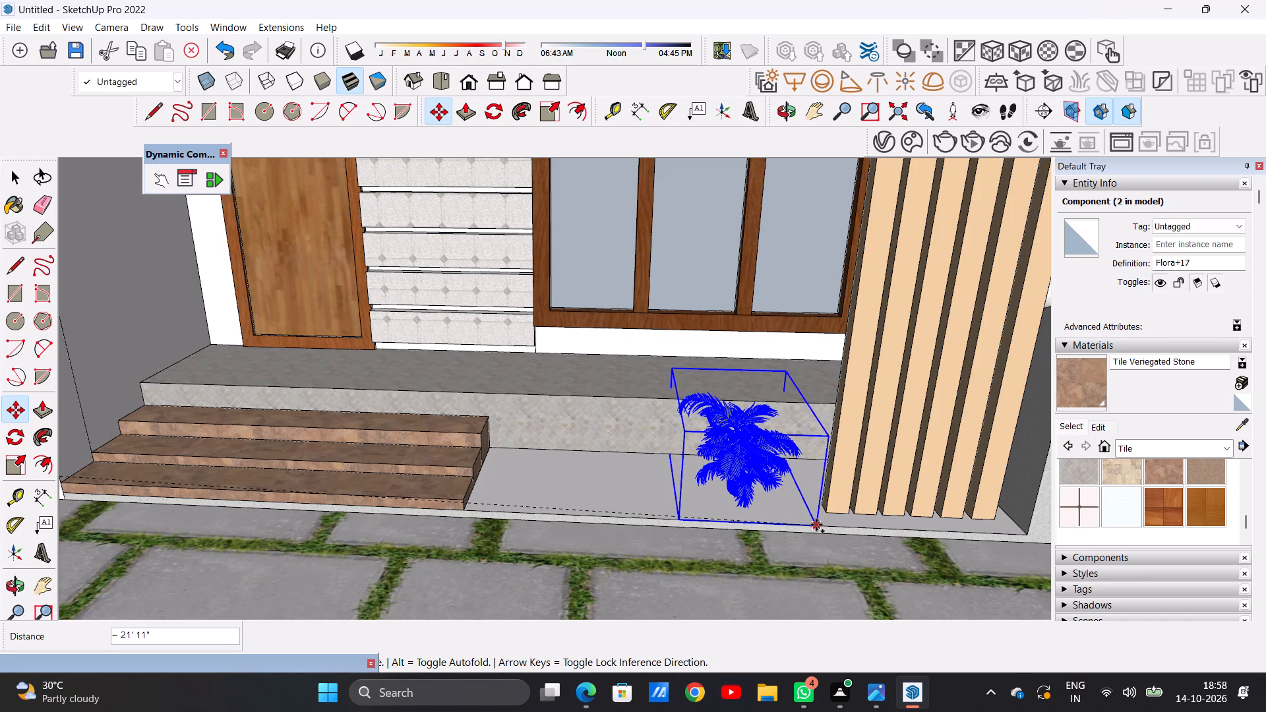
{"action": "left_click", "coordinate": [833, 524]}
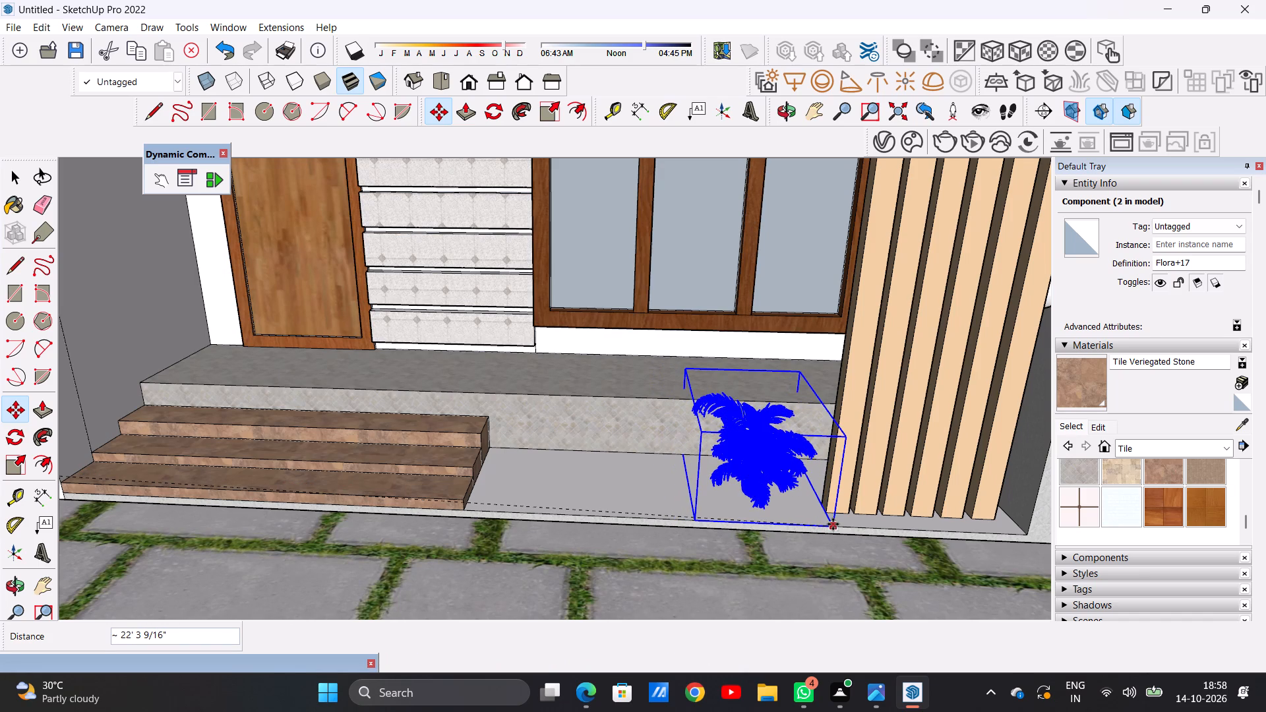
Copy the porch plant about 2' 2 7/16" toward the entrance steps and clear the selection.
{"action": "left_click", "coordinate": [833, 524]}
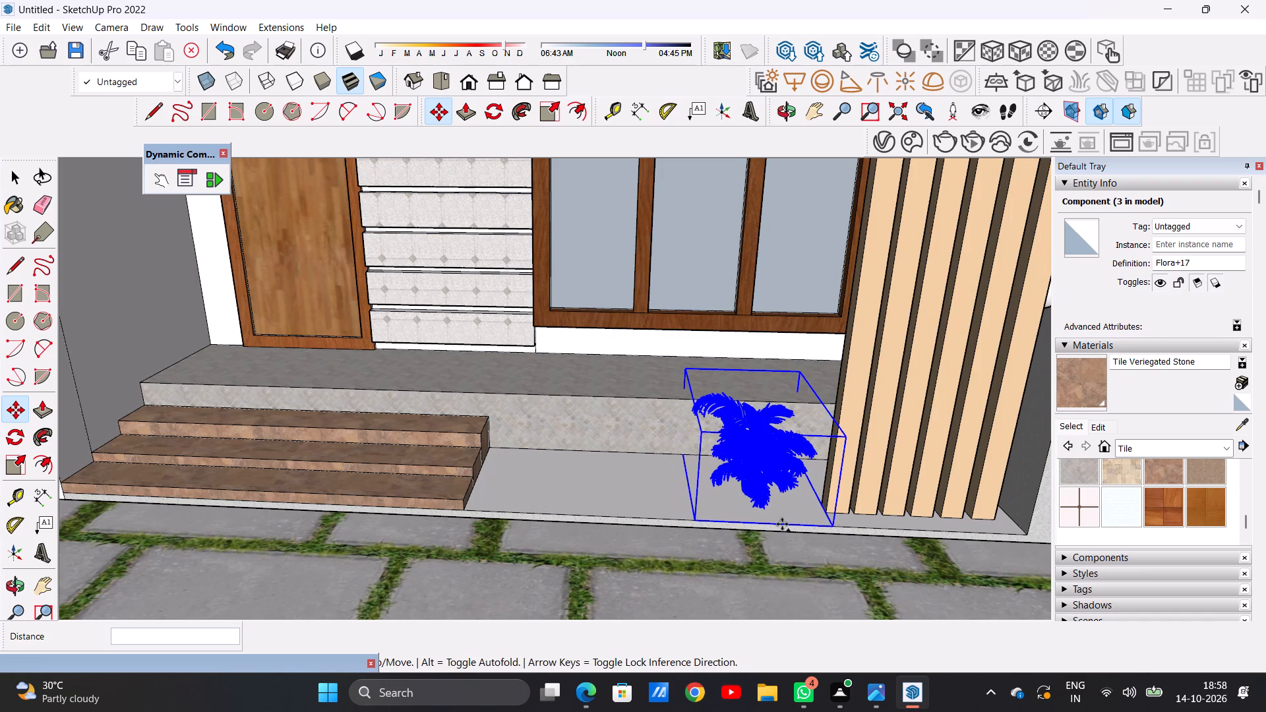
{"action": "left_click", "coordinate": [735, 523]}
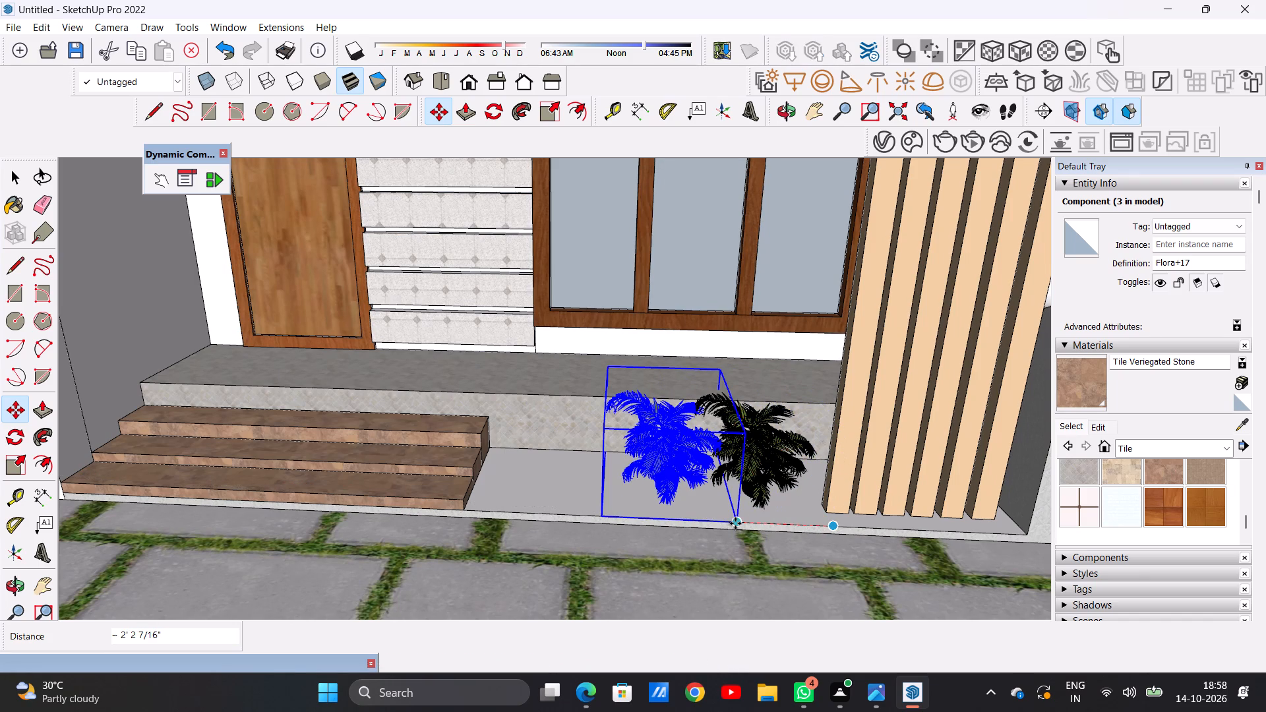
{"action": "key", "text": "space"}
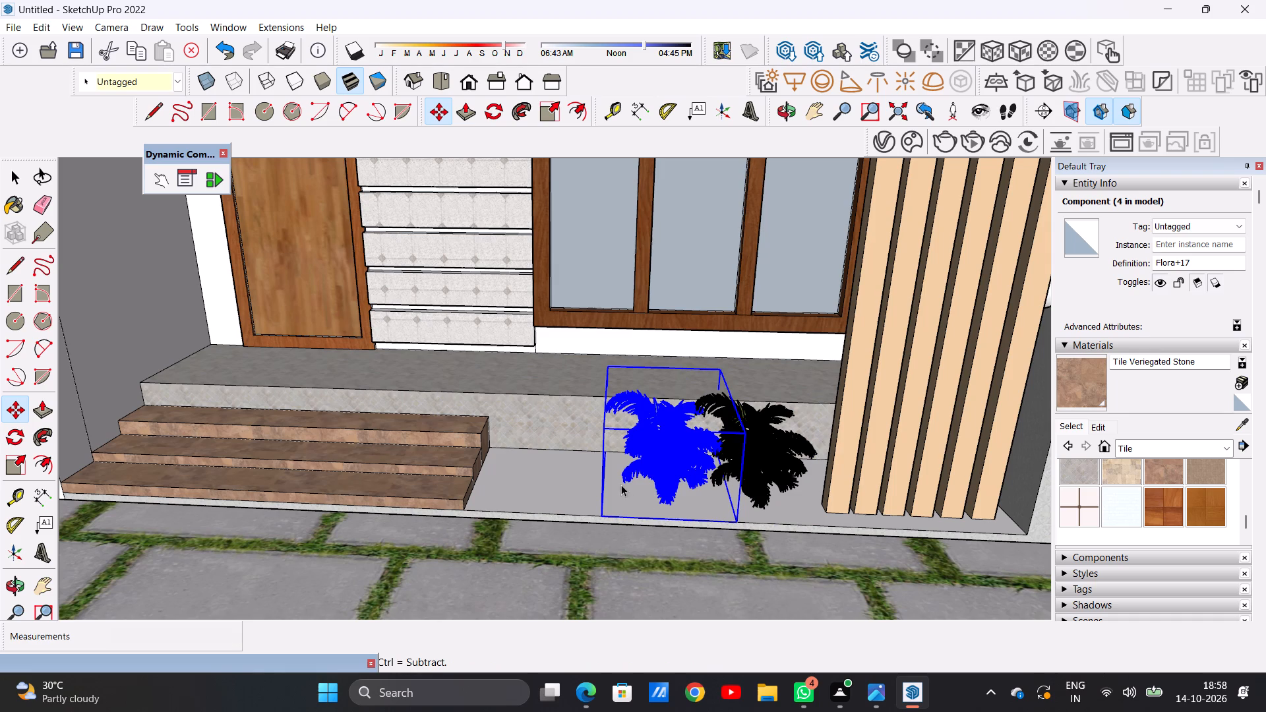
{"action": "scroll", "coordinate": [613, 438], "scroll_direction": "down", "scroll_amount": 7}
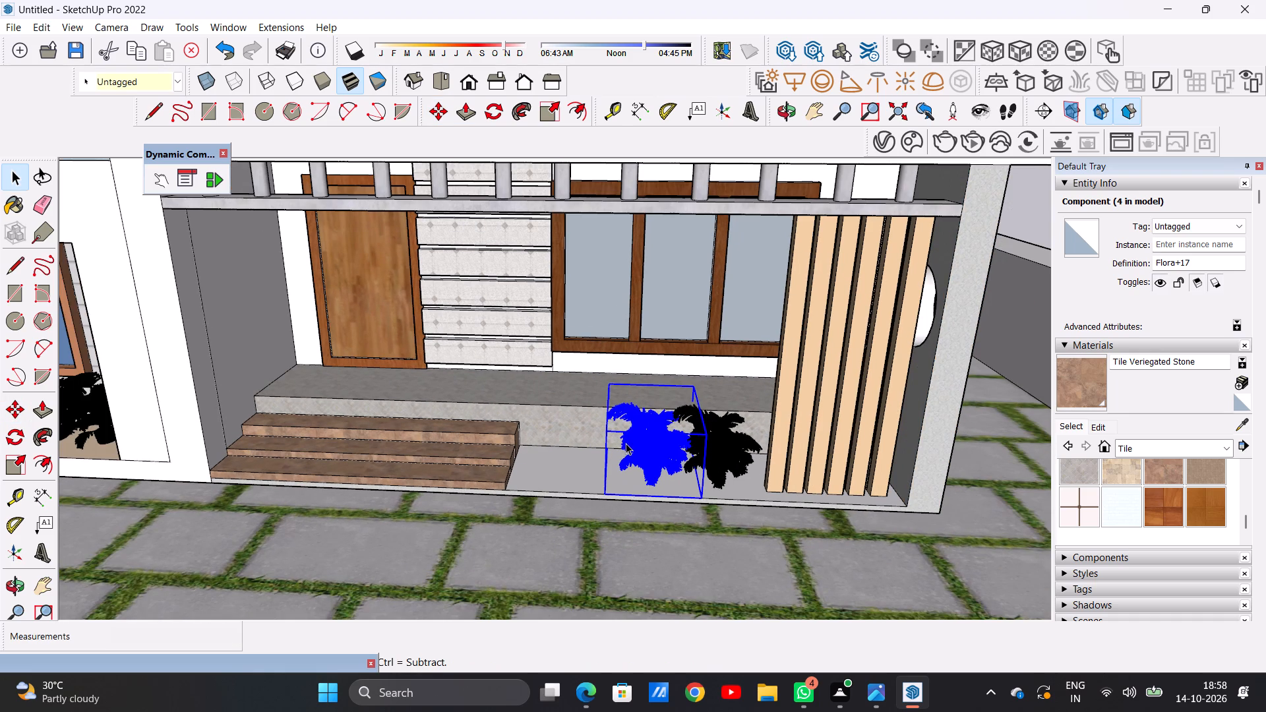
{"action": "scroll", "coordinate": [627, 444], "scroll_direction": "down", "scroll_amount": 20}
{"action": "scroll", "coordinate": [627, 444], "scroll_direction": "down", "scroll_amount": 6}
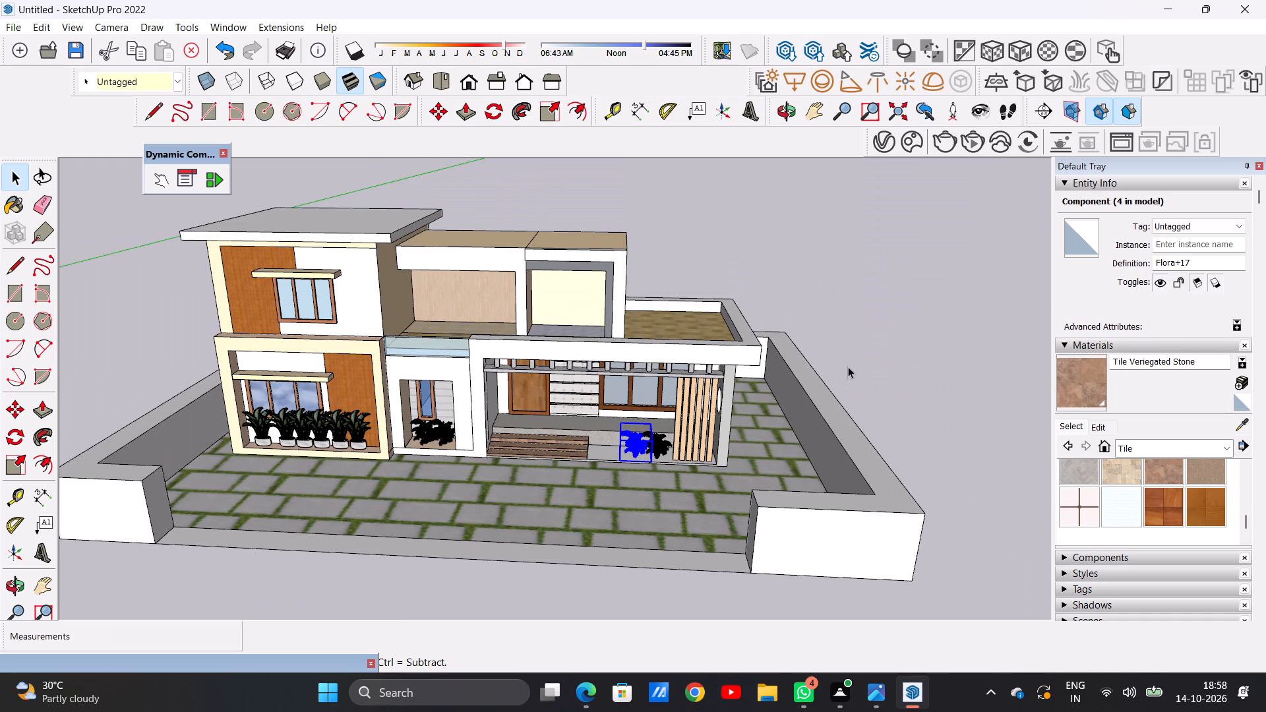
{"action": "left_click", "coordinate": [848, 367]}
Examine the two copied porch plants beside the vertical wooden slats, up close and within the whole villa front.
{"action": "scroll", "coordinate": [630, 442], "scroll_direction": "up", "scroll_amount": 4}
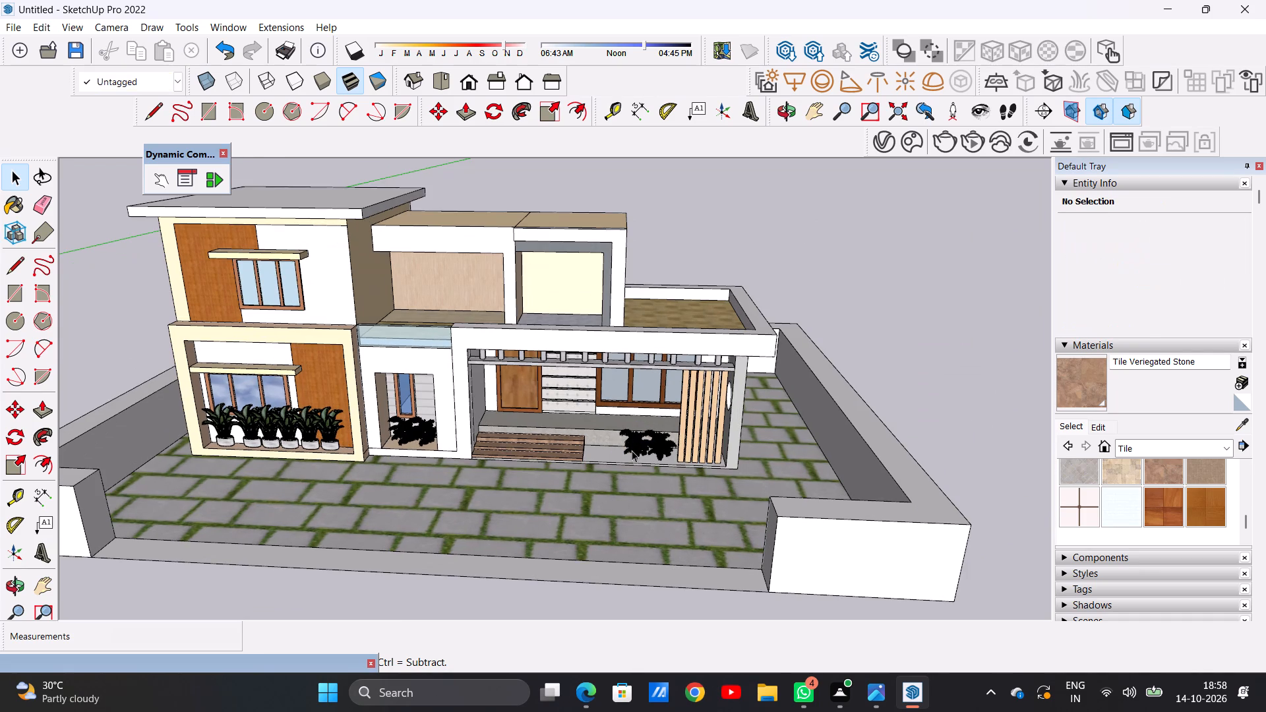
{"action": "scroll", "coordinate": [632, 450], "scroll_direction": "up", "scroll_amount": 7}
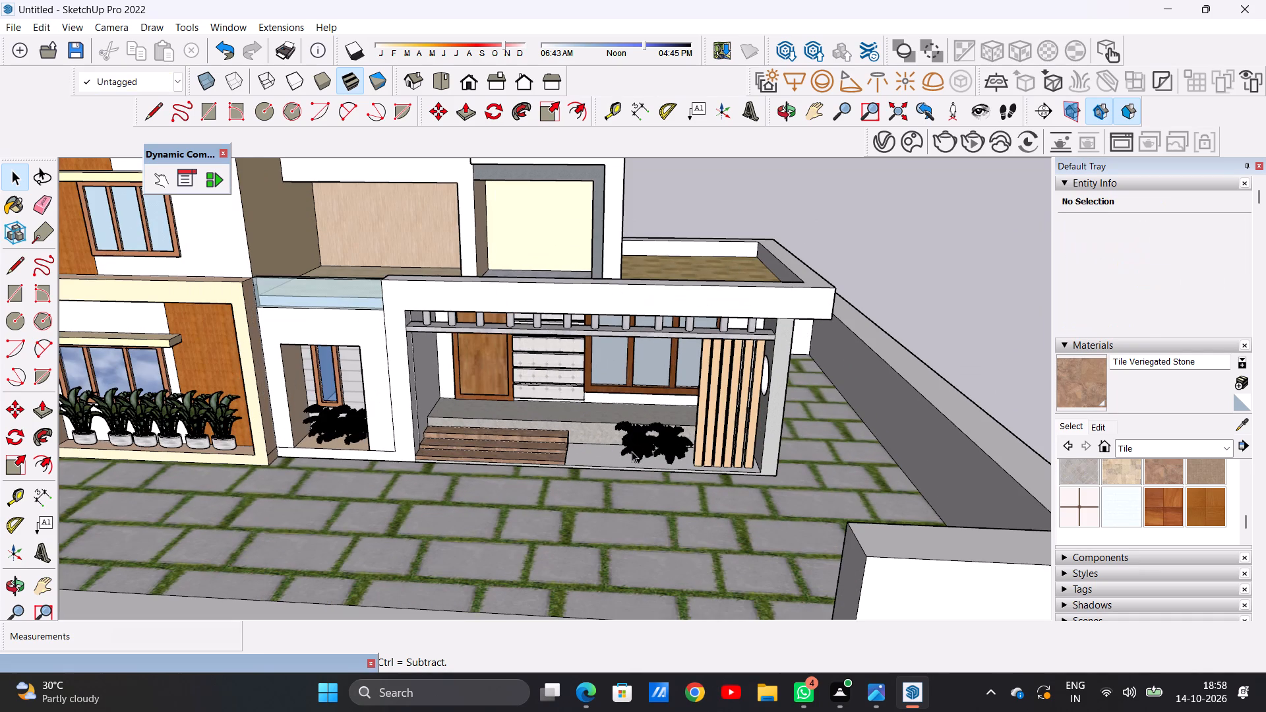
{"action": "scroll", "coordinate": [632, 451], "scroll_direction": "down", "scroll_amount": 19}
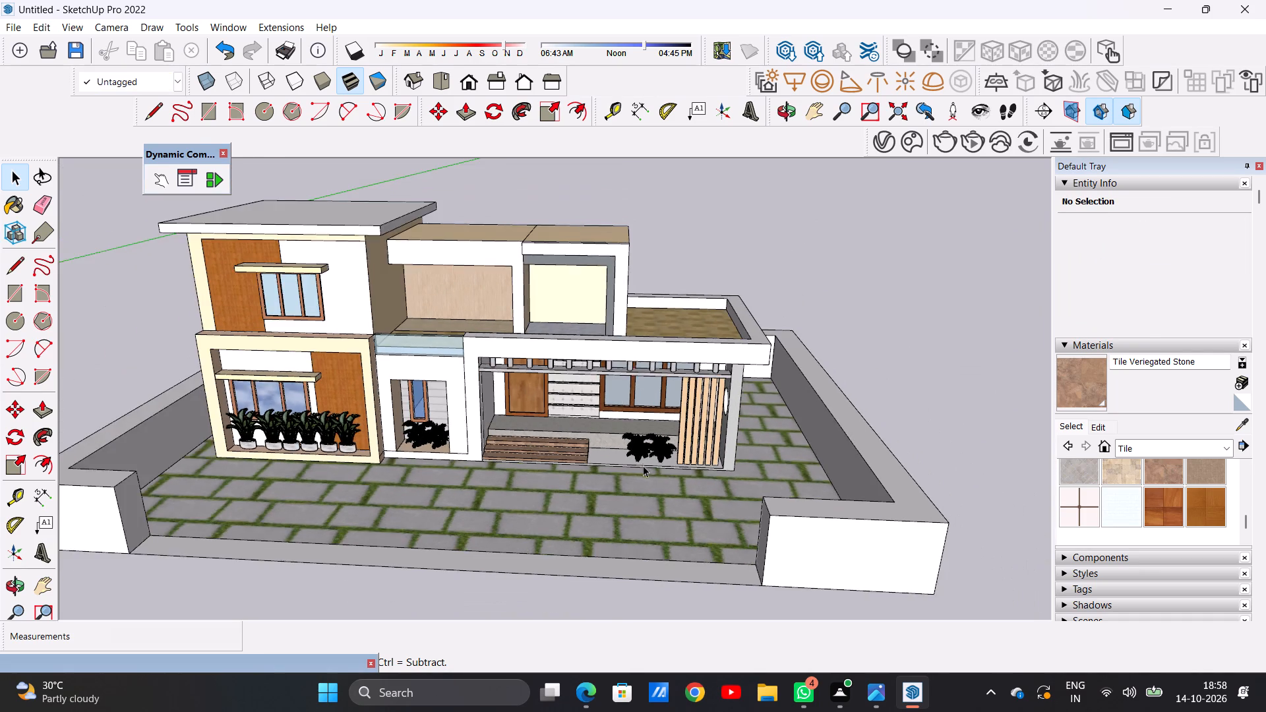
{"action": "middle_click_drag", "start_coordinate": [625, 479], "coordinate": [376, 424]}
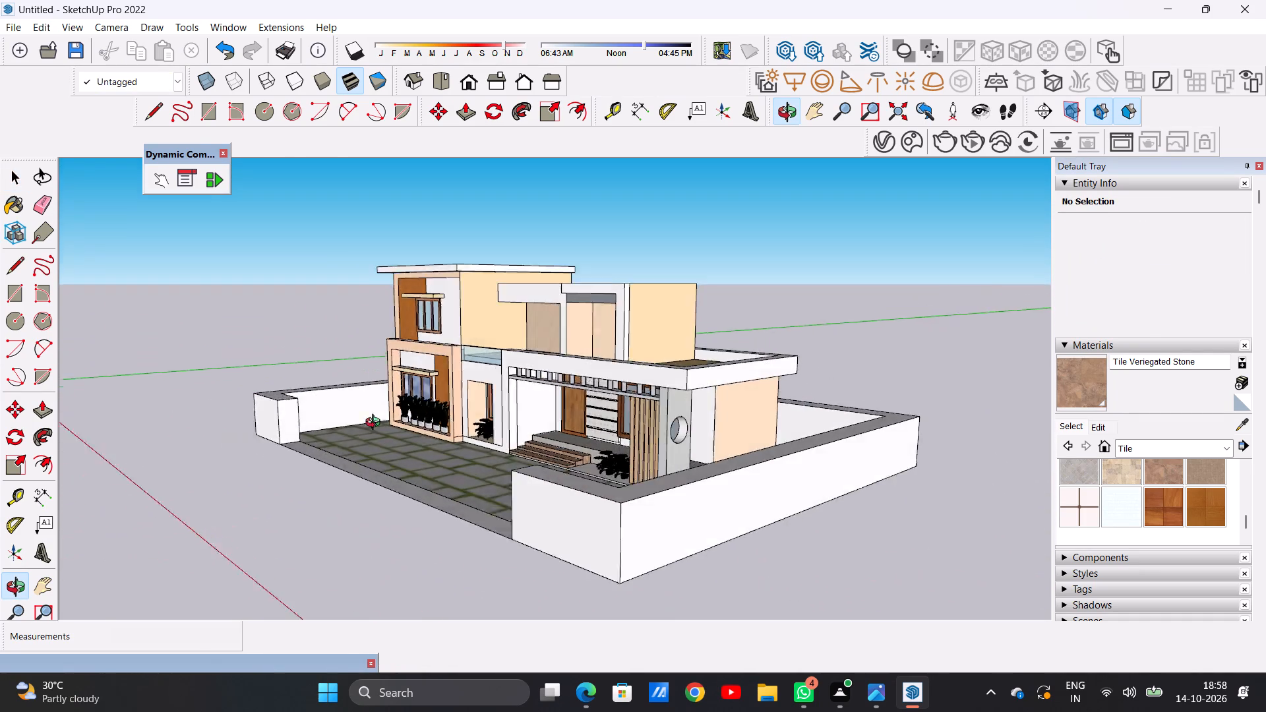
{"action": "middle_click_drag", "start_coordinate": [376, 424], "coordinate": [648, 445]}
{"action": "middle_click_drag", "start_coordinate": [367, 389], "coordinate": [580, 400]}
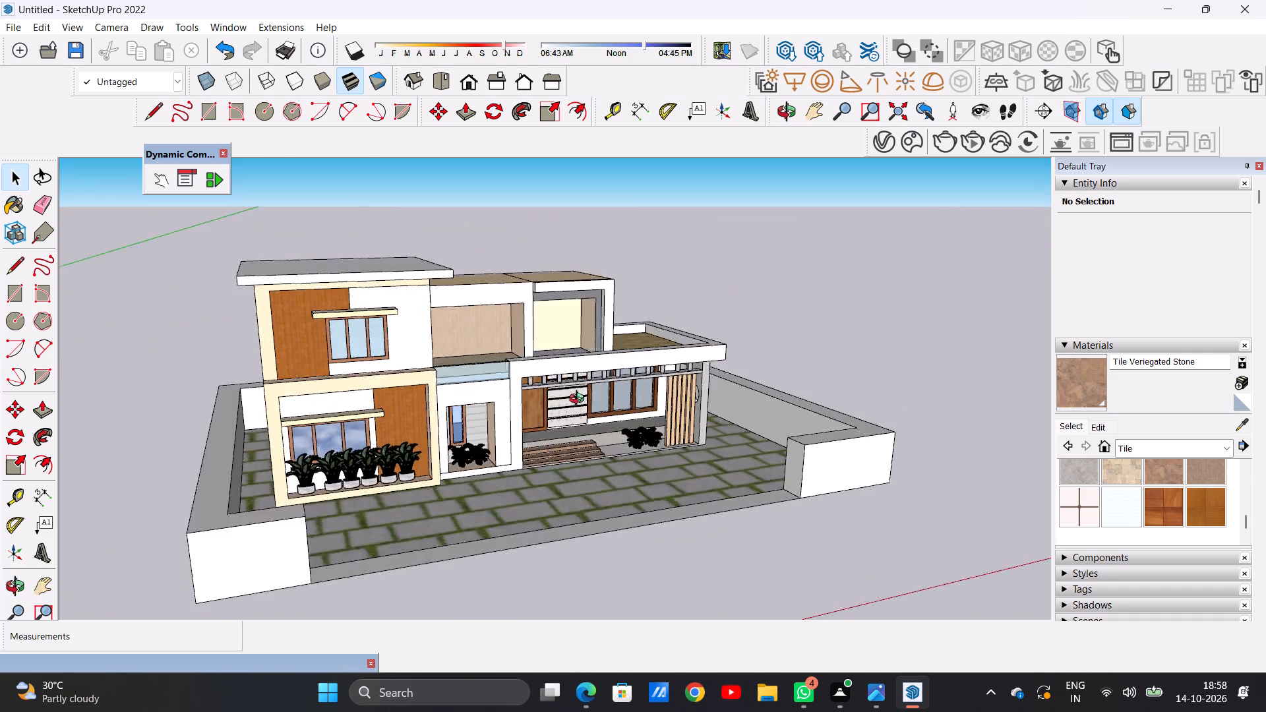
{"action": "middle_click_drag", "start_coordinate": [580, 400], "coordinate": [358, 415]}
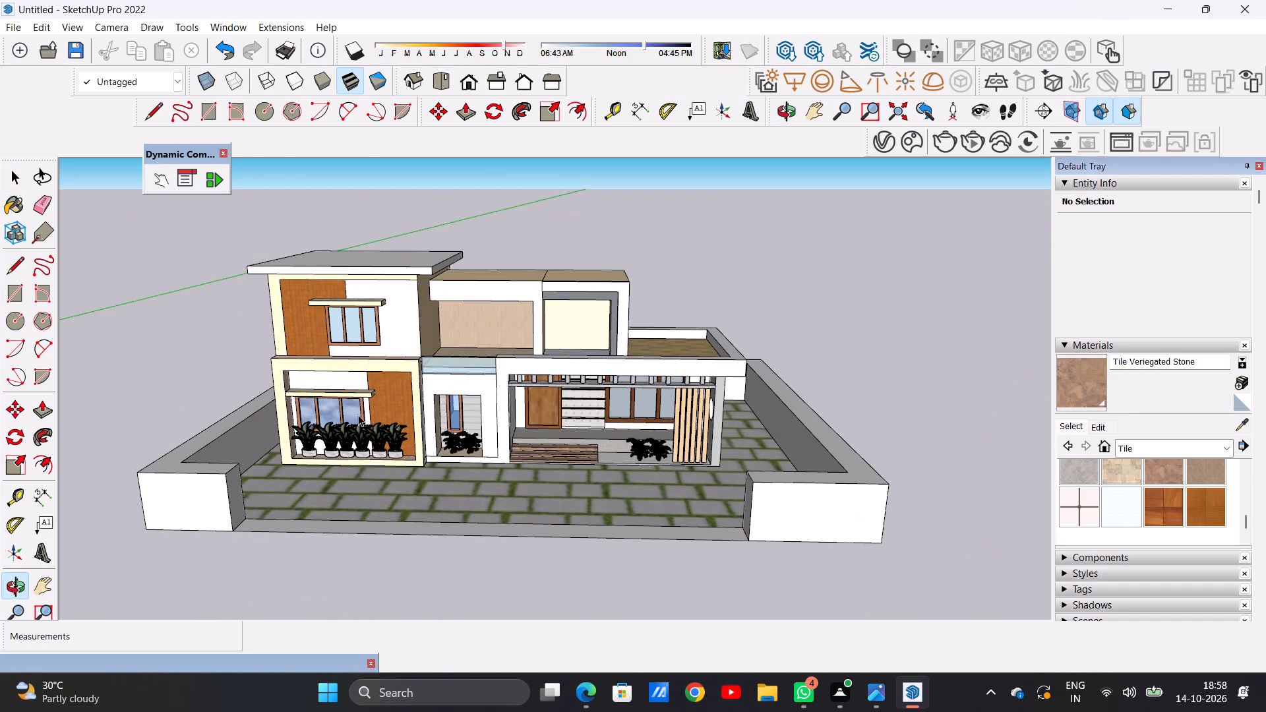
{"action": "scroll", "coordinate": [562, 456], "scroll_direction": "up", "scroll_amount": 2}
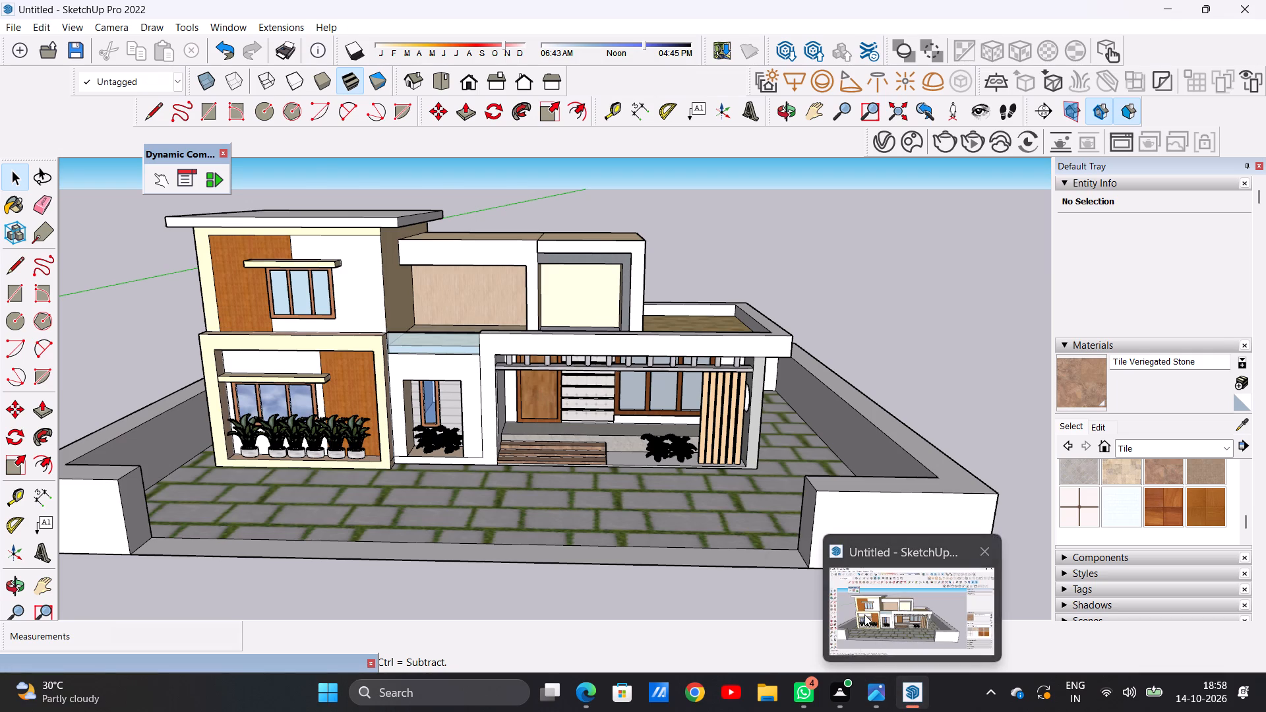
{"action": "left_click", "coordinate": [864, 612]}
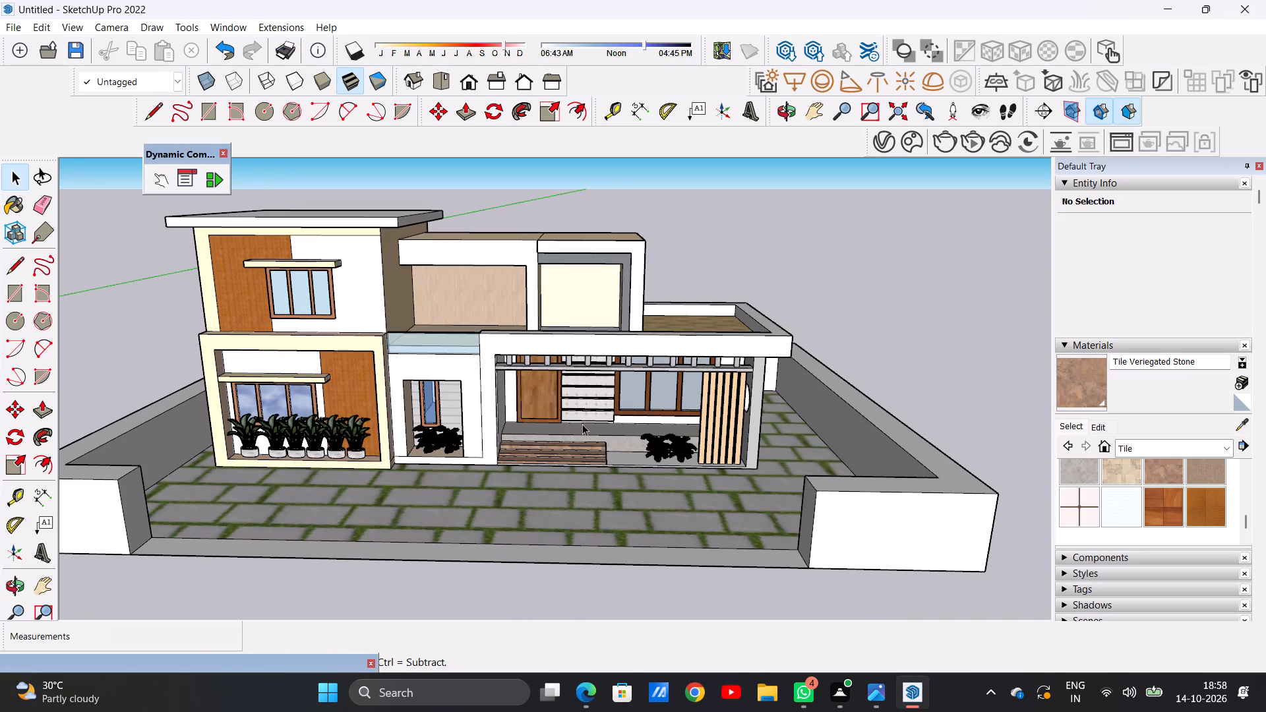
{"action": "scroll", "coordinate": [582, 424], "scroll_direction": "down", "scroll_amount": 5}
{"action": "scroll", "coordinate": [651, 427], "scroll_direction": "up", "scroll_amount": 7}
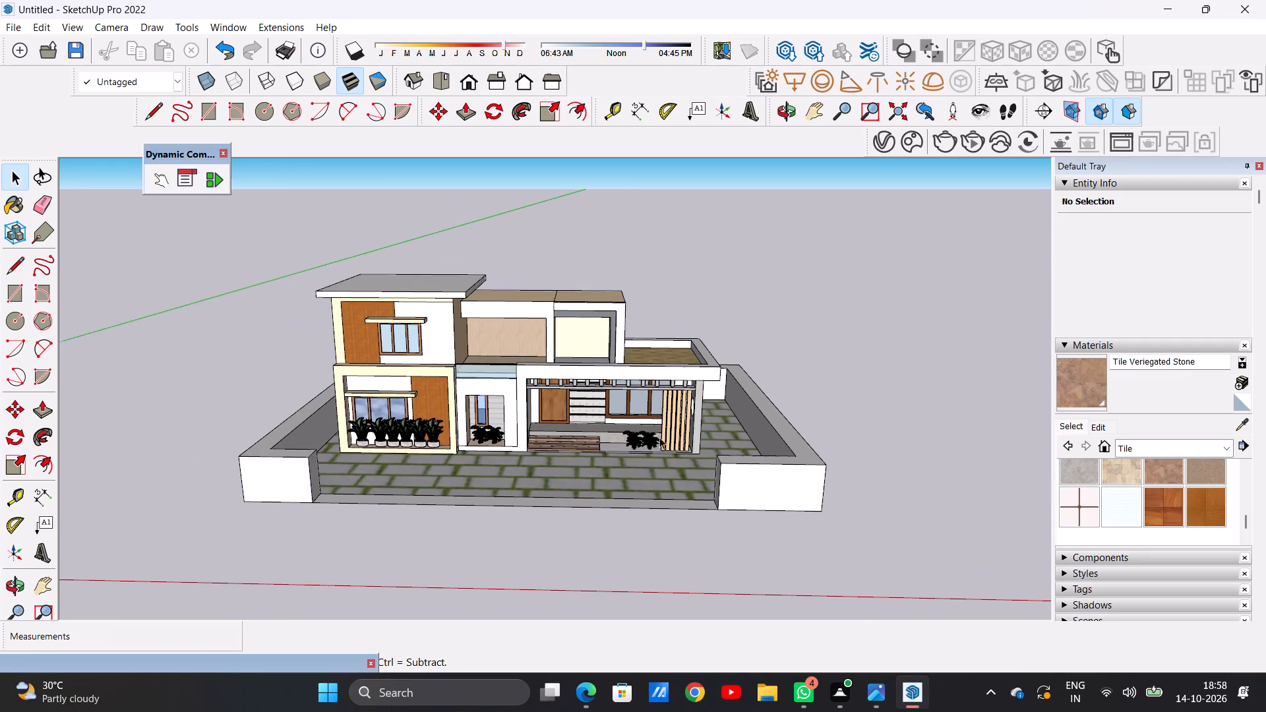
{"action": "scroll", "coordinate": [659, 437], "scroll_direction": "up", "scroll_amount": 10}
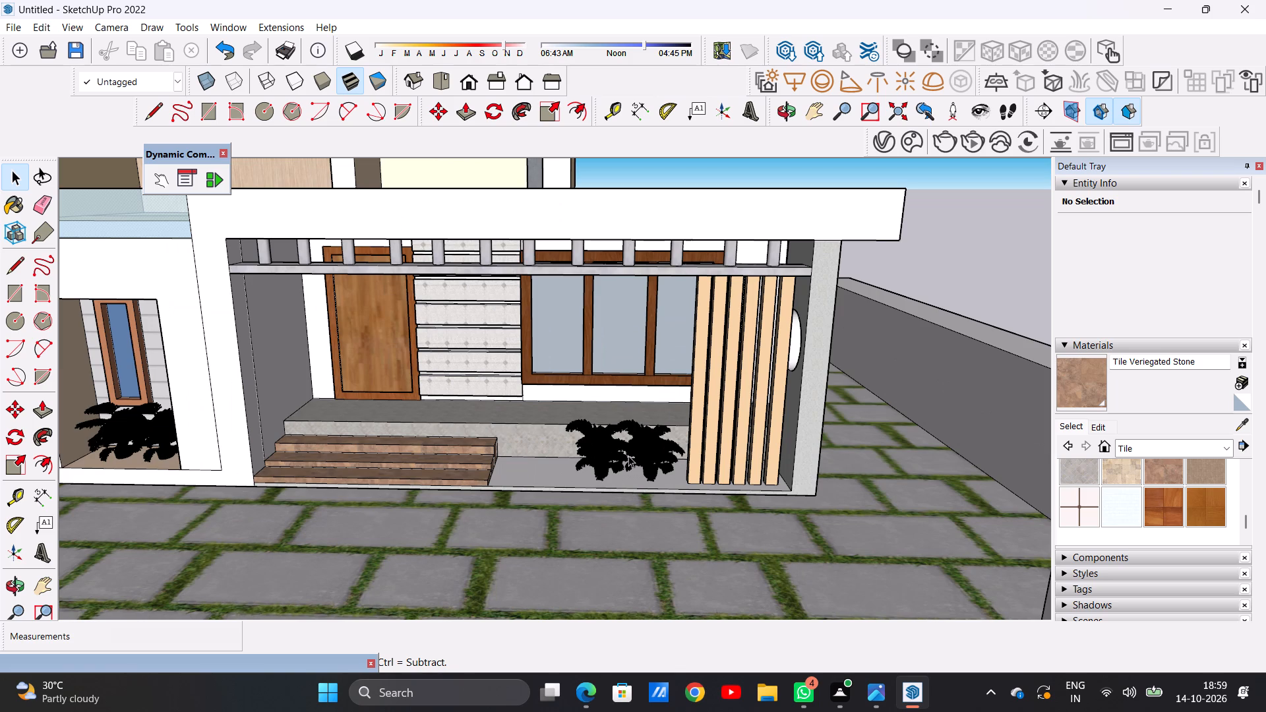
{"action": "scroll", "coordinate": [646, 434], "scroll_direction": "down", "scroll_amount": 6}
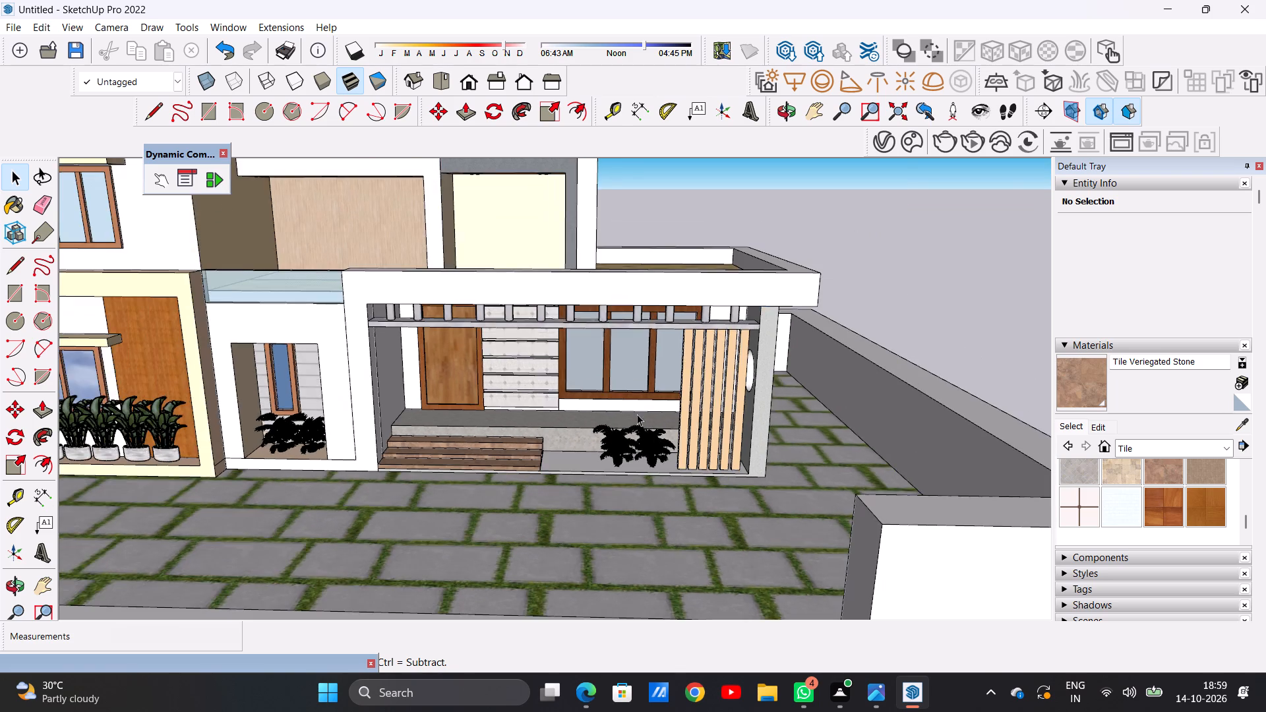
{"action": "scroll", "coordinate": [637, 414], "scroll_direction": "down", "scroll_amount": 7}
{"action": "scroll", "coordinate": [559, 326], "scroll_direction": "up", "scroll_amount": 5}
Examine the porch end with its round wall opening, the entrance steps and the grass-jointed paving in front of the villa.
{"action": "middle_click_drag", "start_coordinate": [738, 337], "coordinate": [520, 311]}
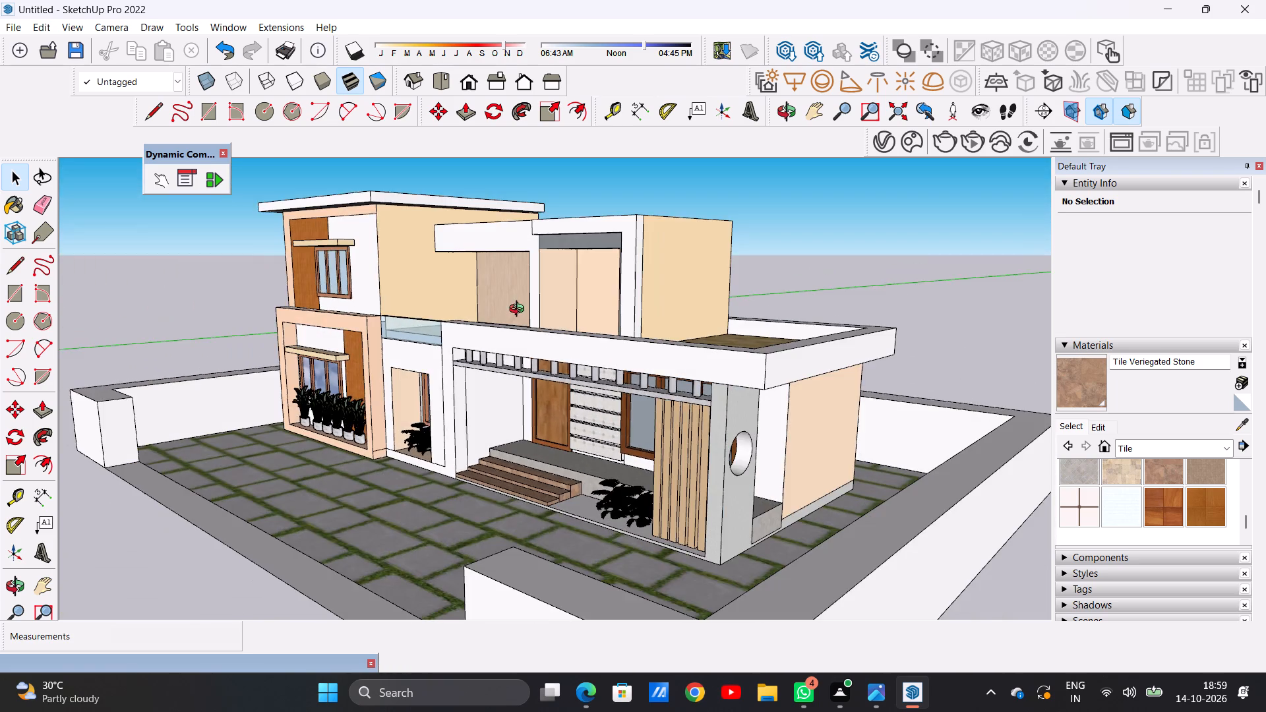
{"action": "middle_click_drag", "start_coordinate": [520, 311], "coordinate": [677, 375]}
{"action": "scroll", "coordinate": [690, 382], "scroll_direction": "down", "scroll_amount": 9}
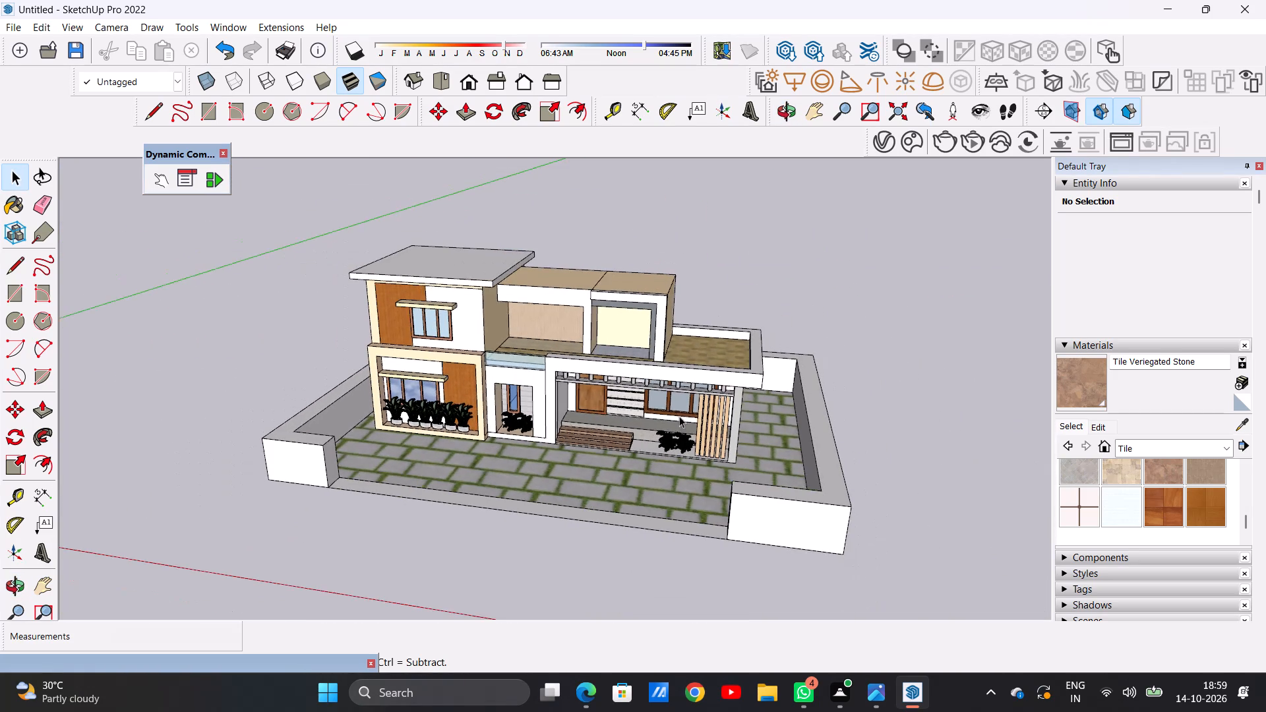
{"action": "scroll", "coordinate": [567, 476], "scroll_direction": "up", "scroll_amount": 13}
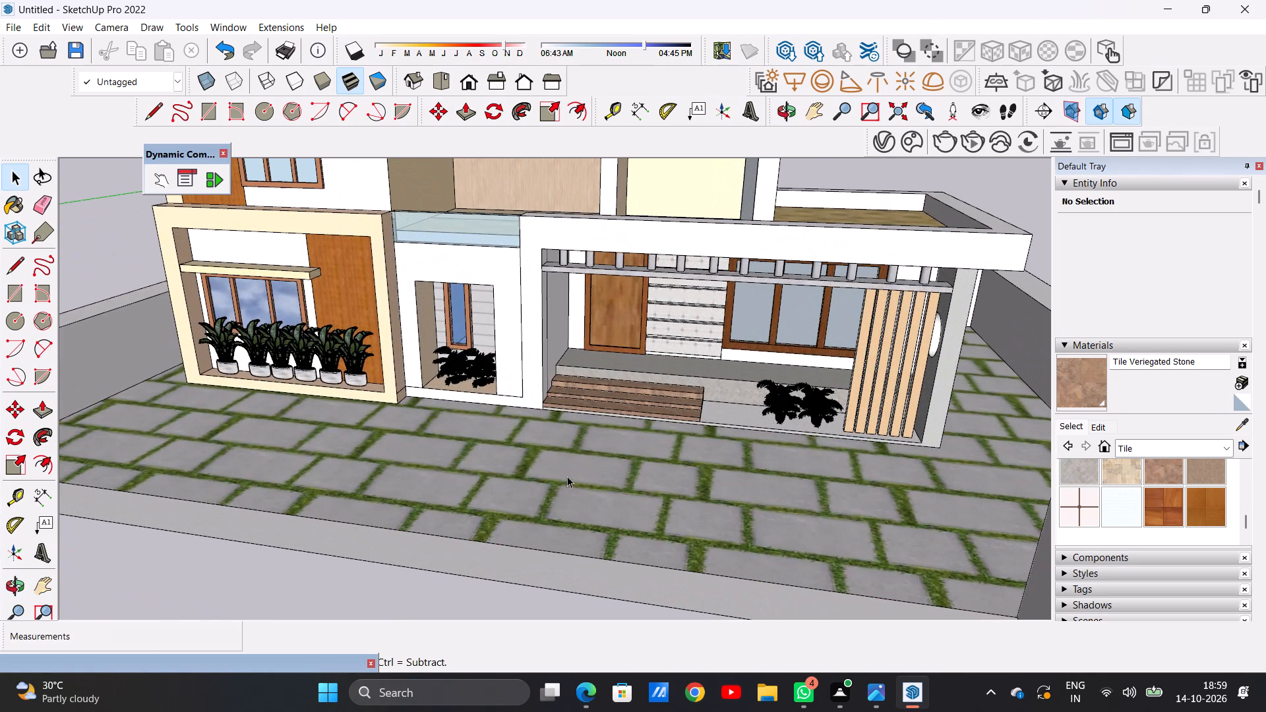
{"action": "scroll", "coordinate": [580, 357], "scroll_direction": "up", "scroll_amount": 6}
{"action": "scroll", "coordinate": [580, 357], "scroll_direction": "down", "scroll_amount": 18}
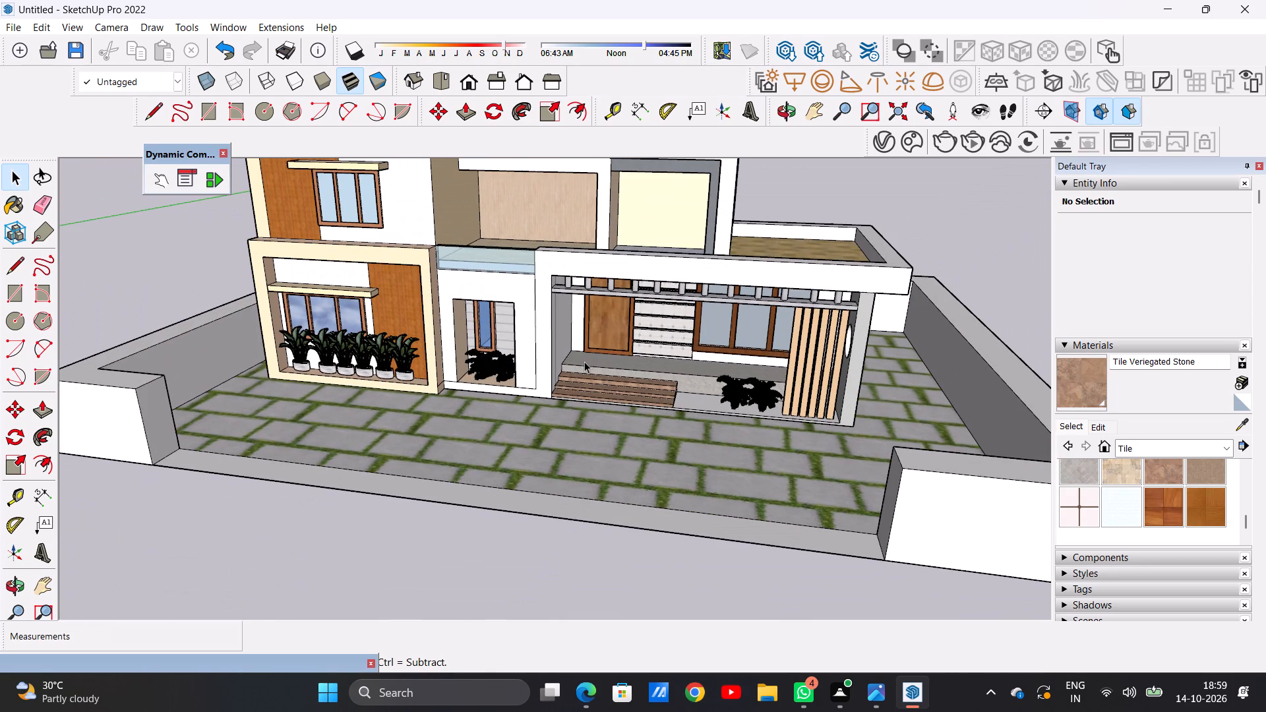
{"action": "scroll", "coordinate": [613, 333], "scroll_direction": "down", "scroll_amount": 5}
{"action": "scroll", "coordinate": [597, 251], "scroll_direction": "up", "scroll_amount": 5}
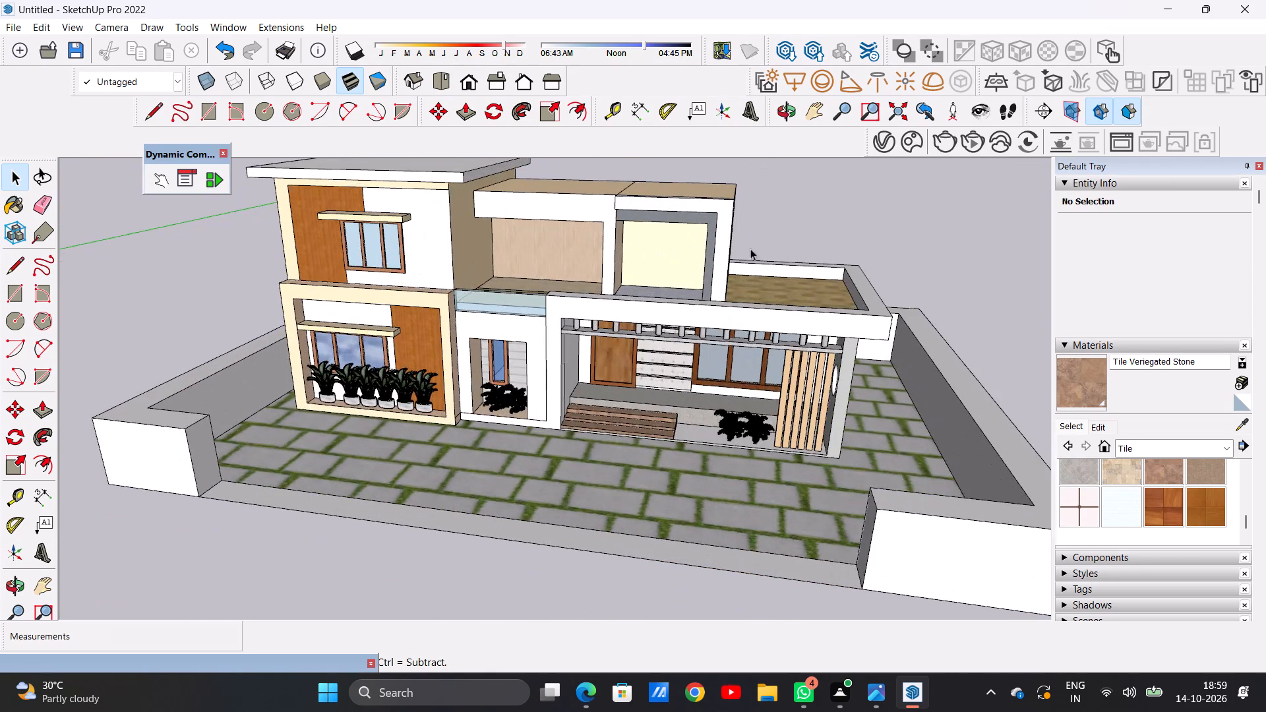
Examine the tiled upper terrace, glass railing and balcony recesses from above, along with the two-storey wing's front.
{"action": "middle_click_drag", "start_coordinate": [765, 249], "coordinate": [561, 381]}
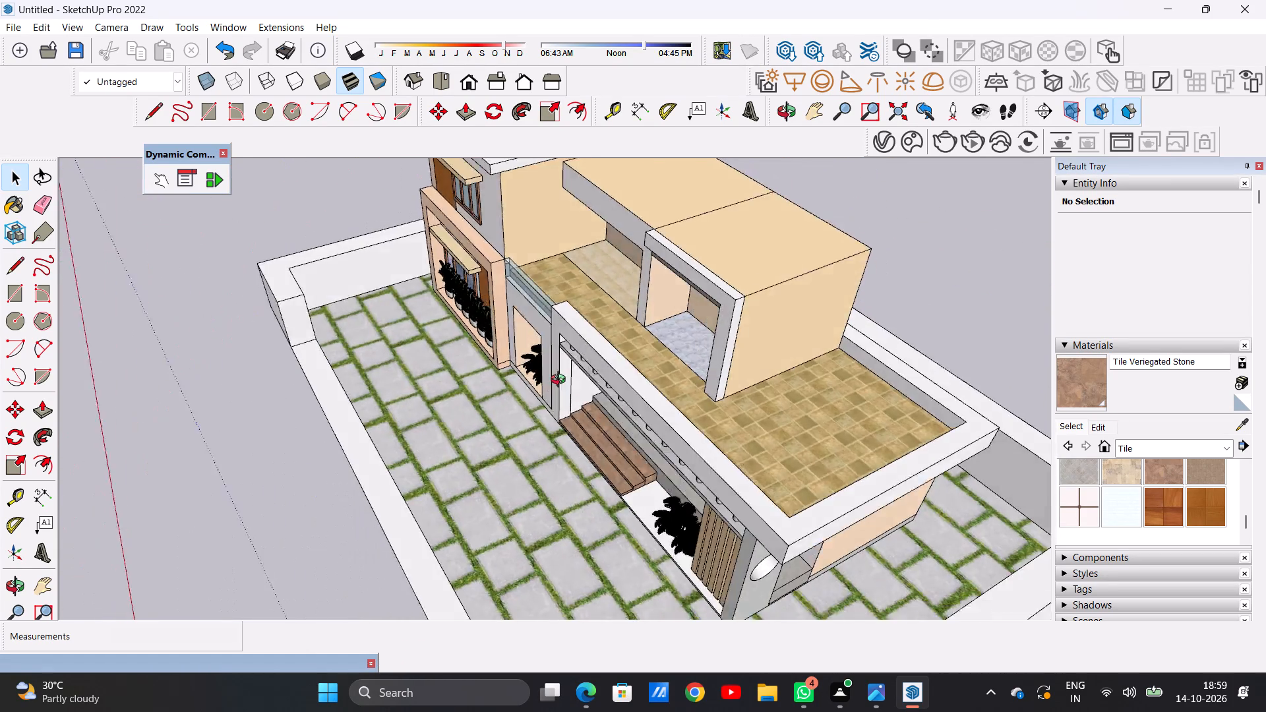
{"action": "middle_click_drag", "start_coordinate": [561, 381], "coordinate": [655, 376]}
{"action": "scroll", "coordinate": [655, 376], "scroll_direction": "down", "scroll_amount": 6}
{"action": "scroll", "coordinate": [510, 265], "scroll_direction": "up", "scroll_amount": 6}
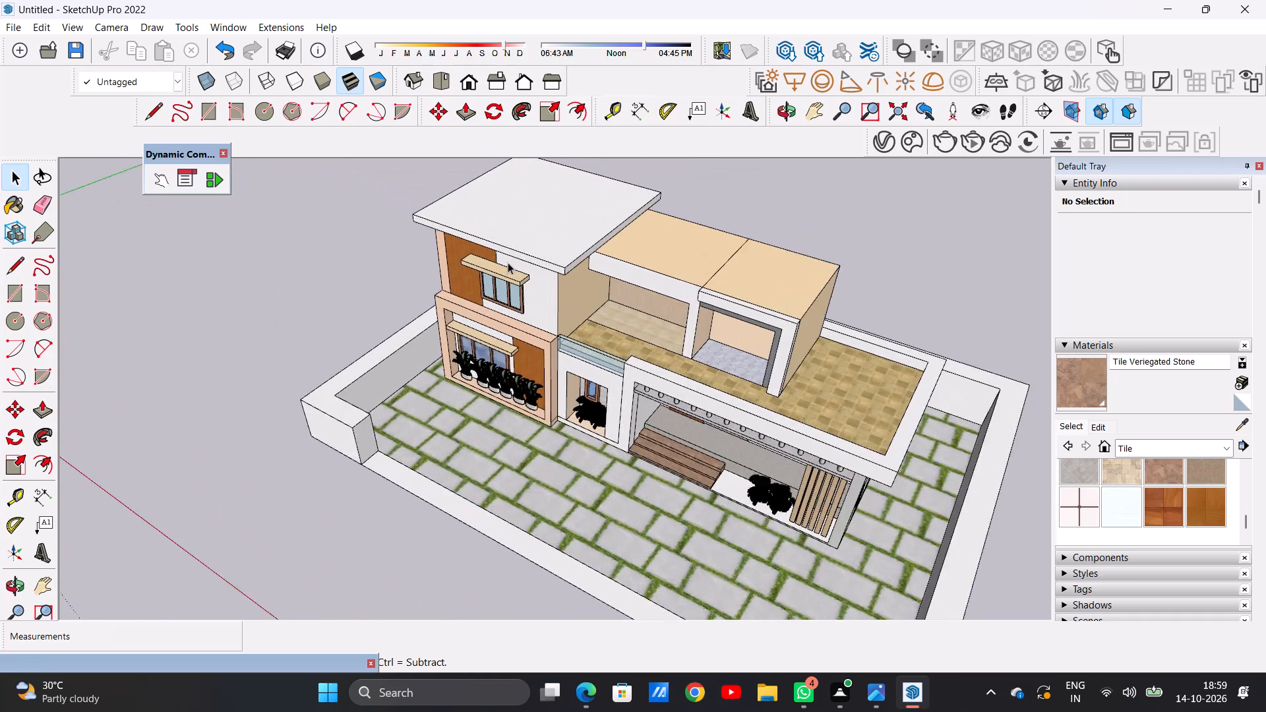
{"action": "scroll", "coordinate": [508, 262], "scroll_direction": "up", "scroll_amount": 6}
{"action": "middle_click_drag", "start_coordinate": [531, 284], "coordinate": [653, 247]}
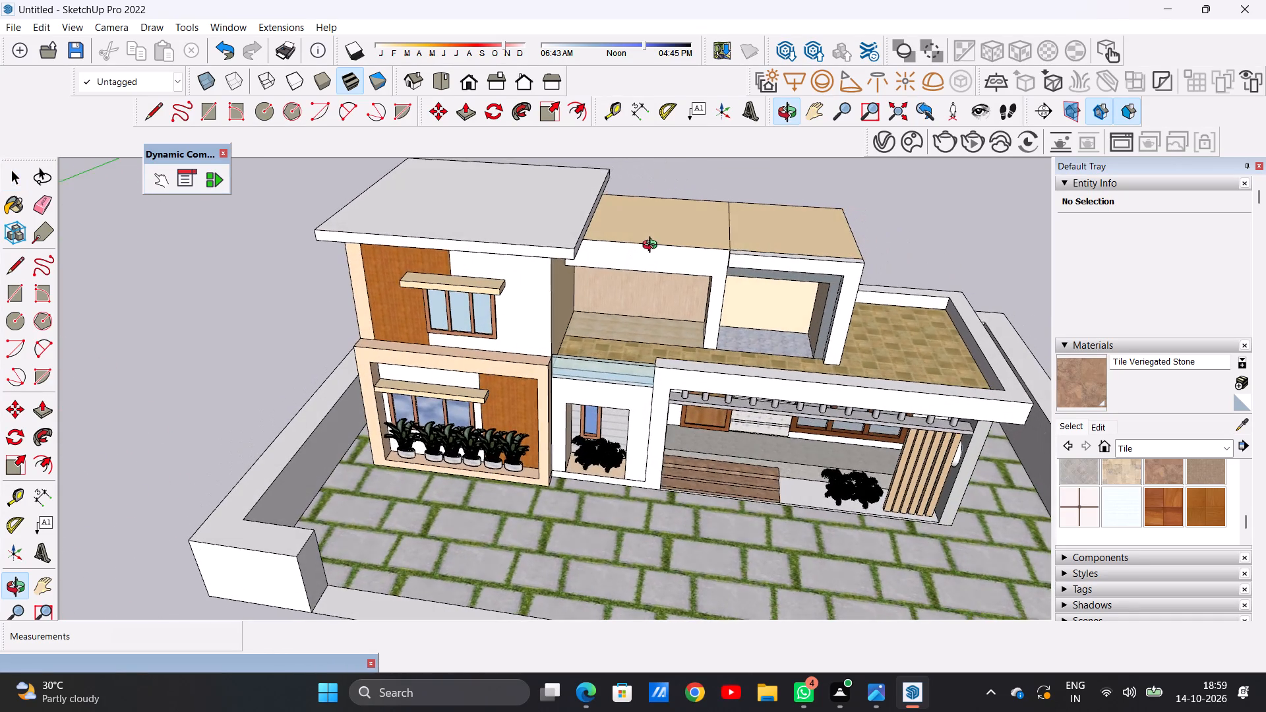
{"action": "middle_click_drag", "start_coordinate": [653, 247], "coordinate": [653, 245]}
{"action": "scroll", "coordinate": [556, 305], "scroll_direction": "up", "scroll_amount": 5}
{"action": "scroll", "coordinate": [553, 305], "scroll_direction": "down", "scroll_amount": 1}
{"action": "scroll", "coordinate": [528, 311], "scroll_direction": "up", "scroll_amount": 20}
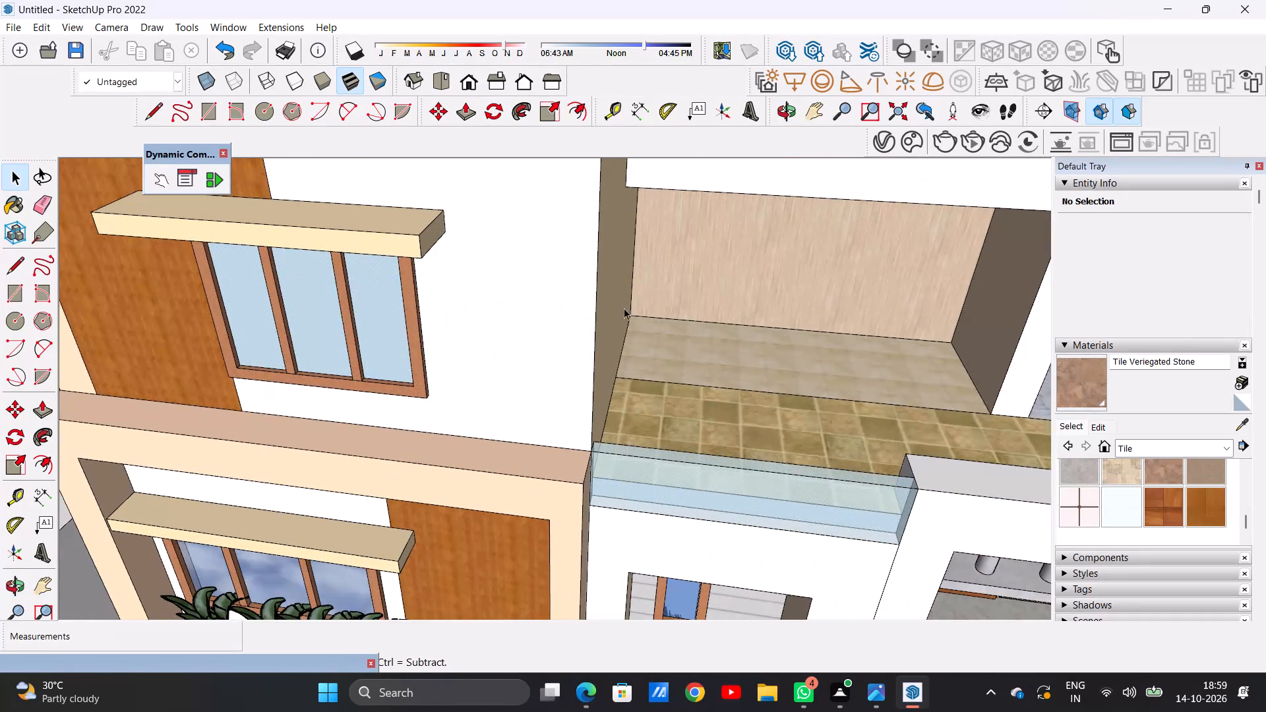
{"action": "scroll", "coordinate": [624, 308], "scroll_direction": "up", "scroll_amount": 1}
{"action": "middle_click_drag", "start_coordinate": [624, 308], "coordinate": [545, 251]}
{"action": "scroll", "coordinate": [610, 359], "scroll_direction": "down", "scroll_amount": 11}
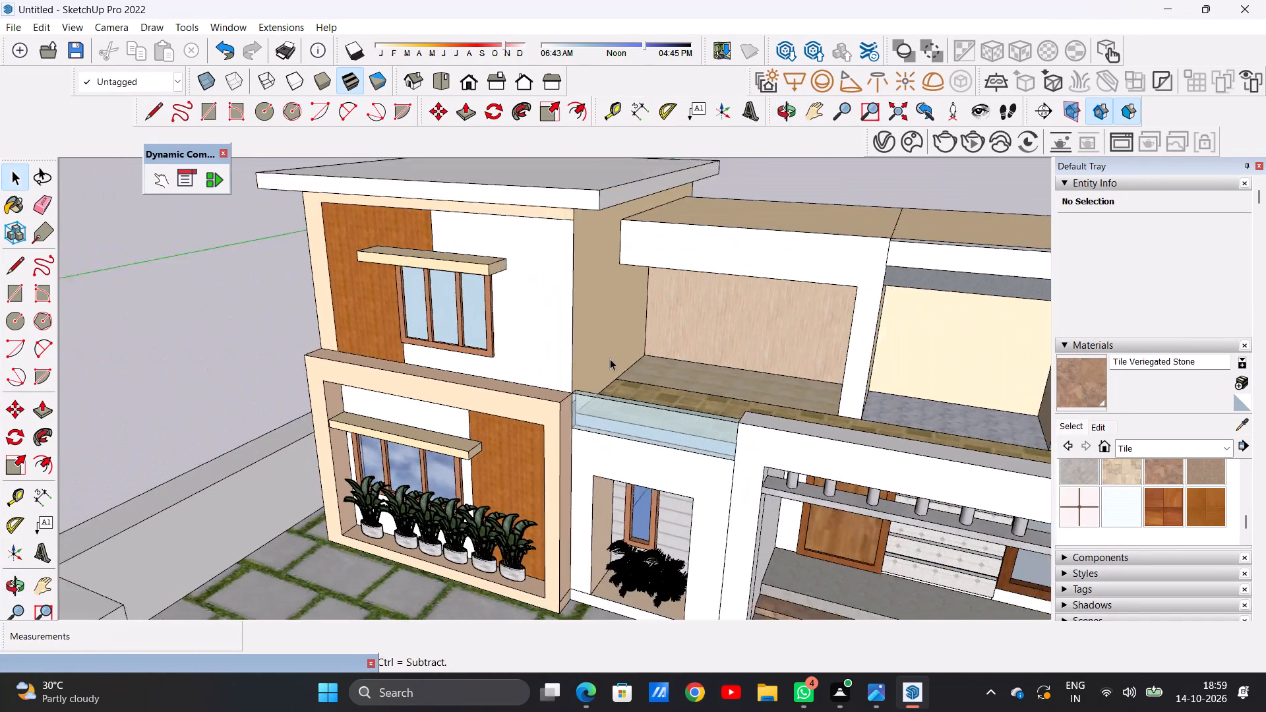
{"action": "scroll", "coordinate": [610, 359], "scroll_direction": "down", "scroll_amount": 4}
{"action": "scroll", "coordinate": [588, 245], "scroll_direction": "up", "scroll_amount": 11}
Examine the two-storey wing's roof overhang, upper window, wood cladding and painted side walls from below and from the side.
{"action": "middle_click_drag", "start_coordinate": [607, 323], "coordinate": [597, 198]}
{"action": "scroll", "coordinate": [588, 260], "scroll_direction": "up", "scroll_amount": 1}
{"action": "scroll", "coordinate": [588, 260], "scroll_direction": "down", "scroll_amount": 1}
{"action": "scroll", "coordinate": [588, 260], "scroll_direction": "up", "scroll_amount": 7}
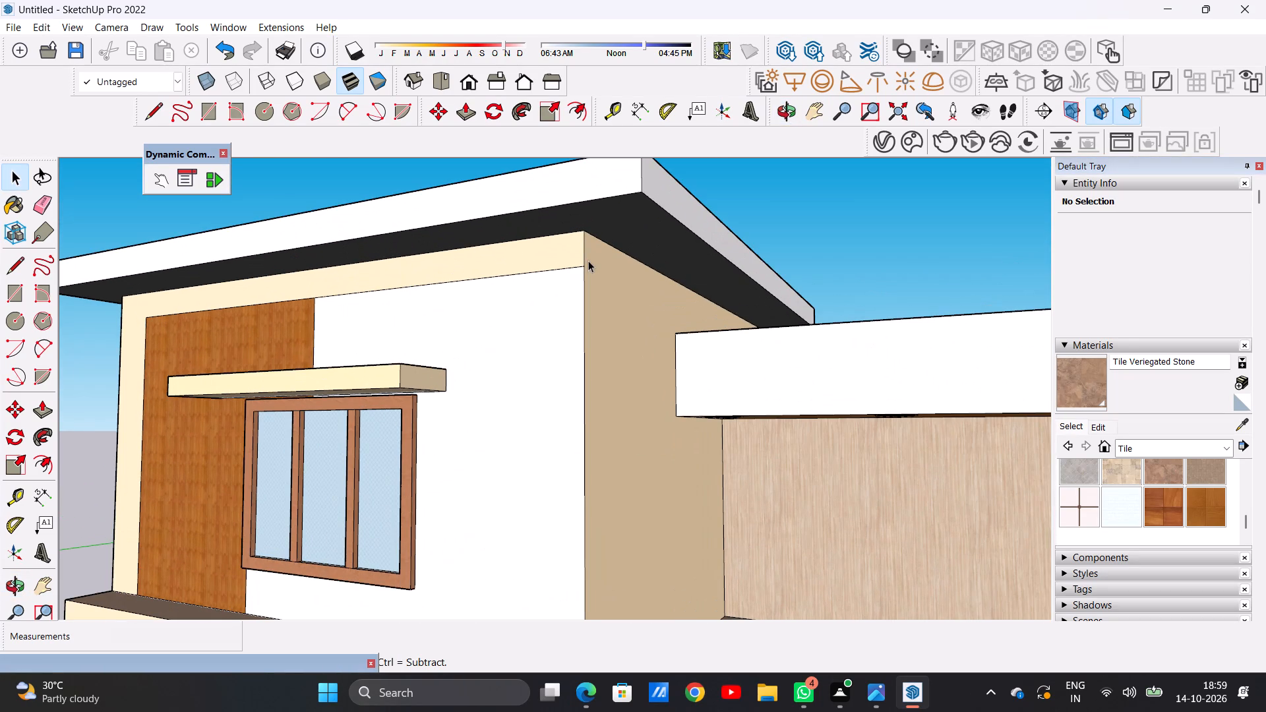
{"action": "scroll", "coordinate": [603, 246], "scroll_direction": "down", "scroll_amount": 4}
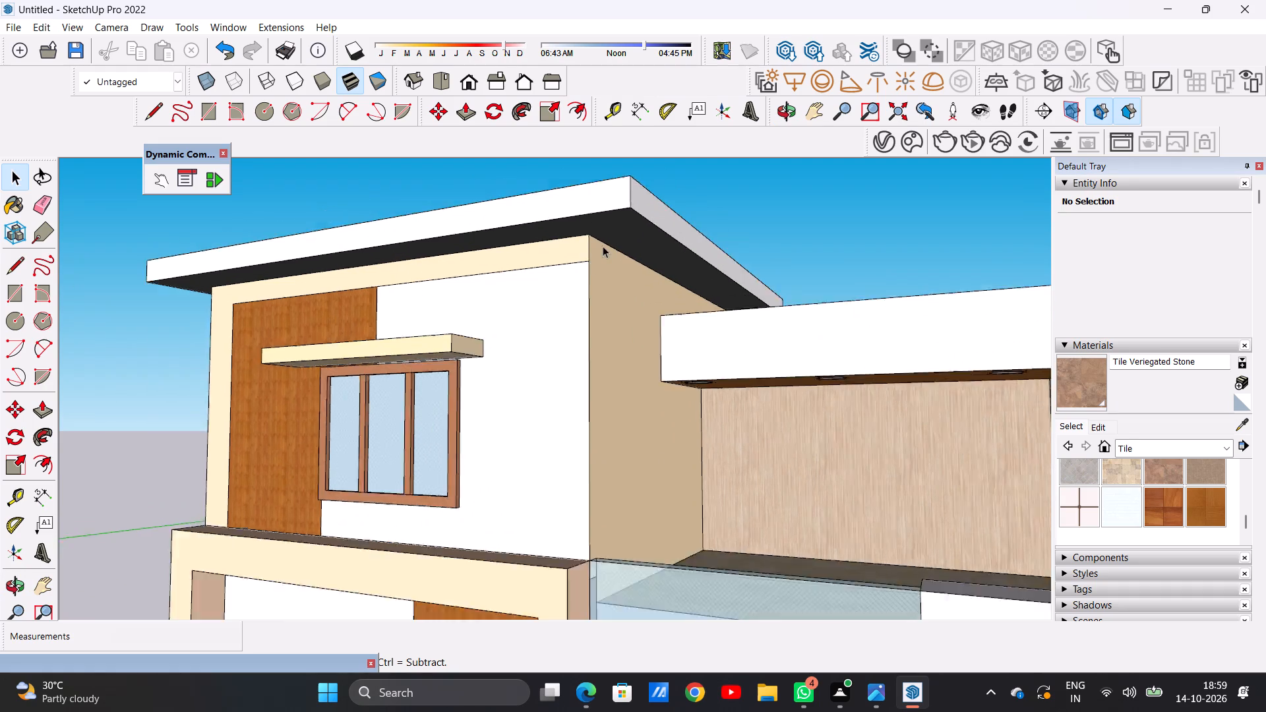
{"action": "scroll", "coordinate": [603, 246], "scroll_direction": "down", "scroll_amount": 2}
{"action": "scroll", "coordinate": [560, 301], "scroll_direction": "down", "scroll_amount": 1}
{"action": "middle_click_drag", "start_coordinate": [501, 340], "coordinate": [730, 378]}
{"action": "middle_click_drag", "start_coordinate": [307, 316], "coordinate": [476, 328]}
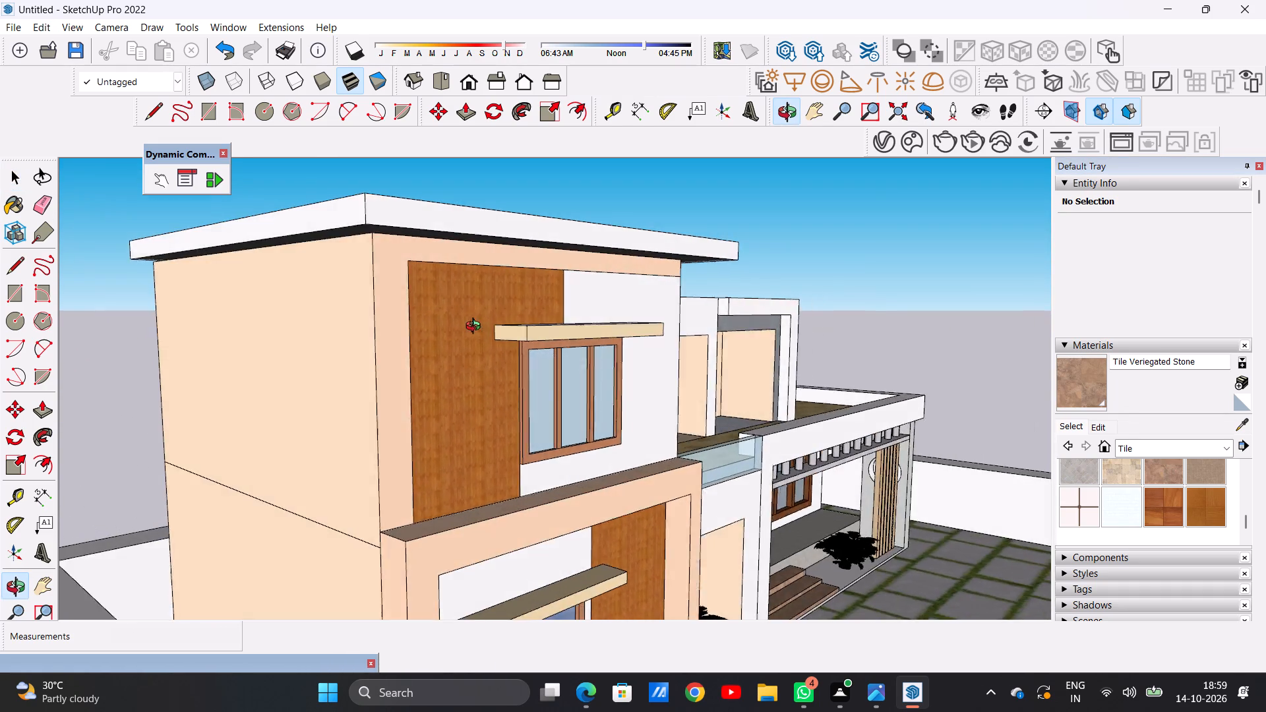
{"action": "middle_click_drag", "start_coordinate": [476, 328], "coordinate": [479, 328]}
{"action": "scroll", "coordinate": [425, 266], "scroll_direction": "down", "scroll_amount": 13}
{"action": "middle_click_drag", "start_coordinate": [719, 331], "coordinate": [571, 332]}
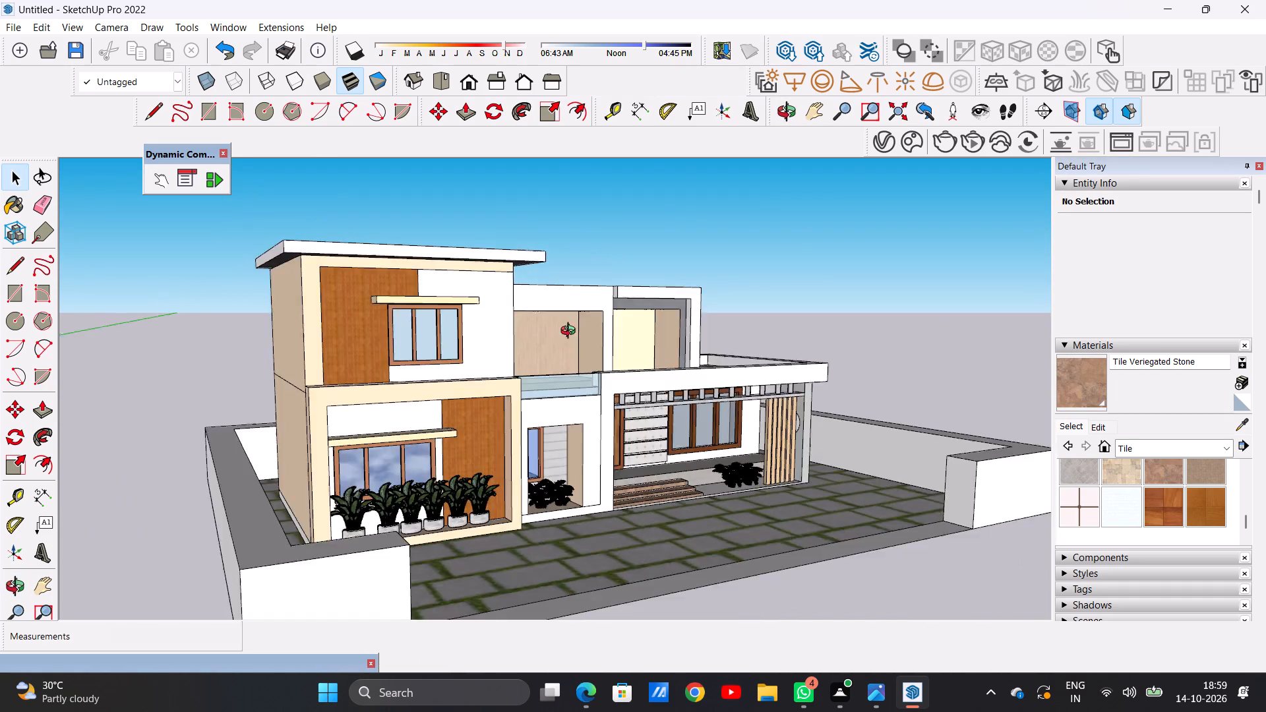
{"action": "middle_click_drag", "start_coordinate": [571, 332], "coordinate": [467, 332]}
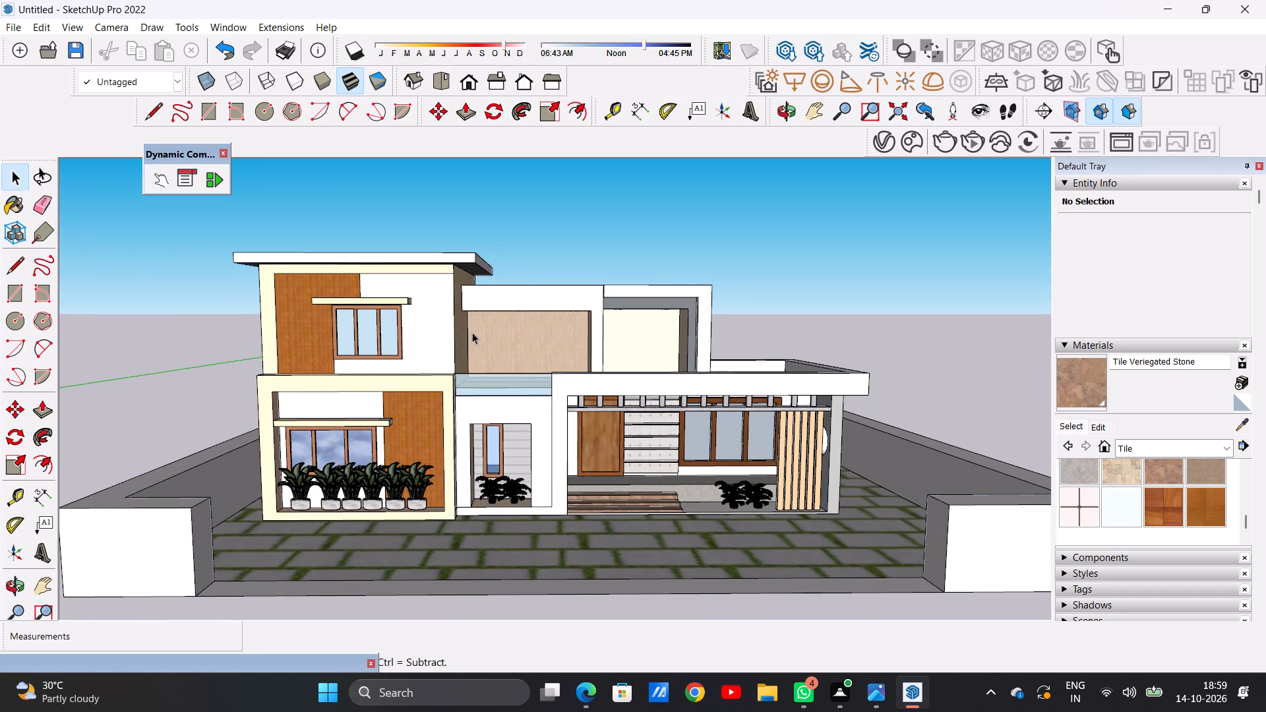
Examine the recess lights in the upper balcony ceilings from a low viewpoint and the upper-floor recesses from the porch side.
{"action": "scroll", "coordinate": [557, 337], "scroll_direction": "up", "scroll_amount": 7}
{"action": "middle_click_drag", "start_coordinate": [566, 348], "coordinate": [564, 223]}
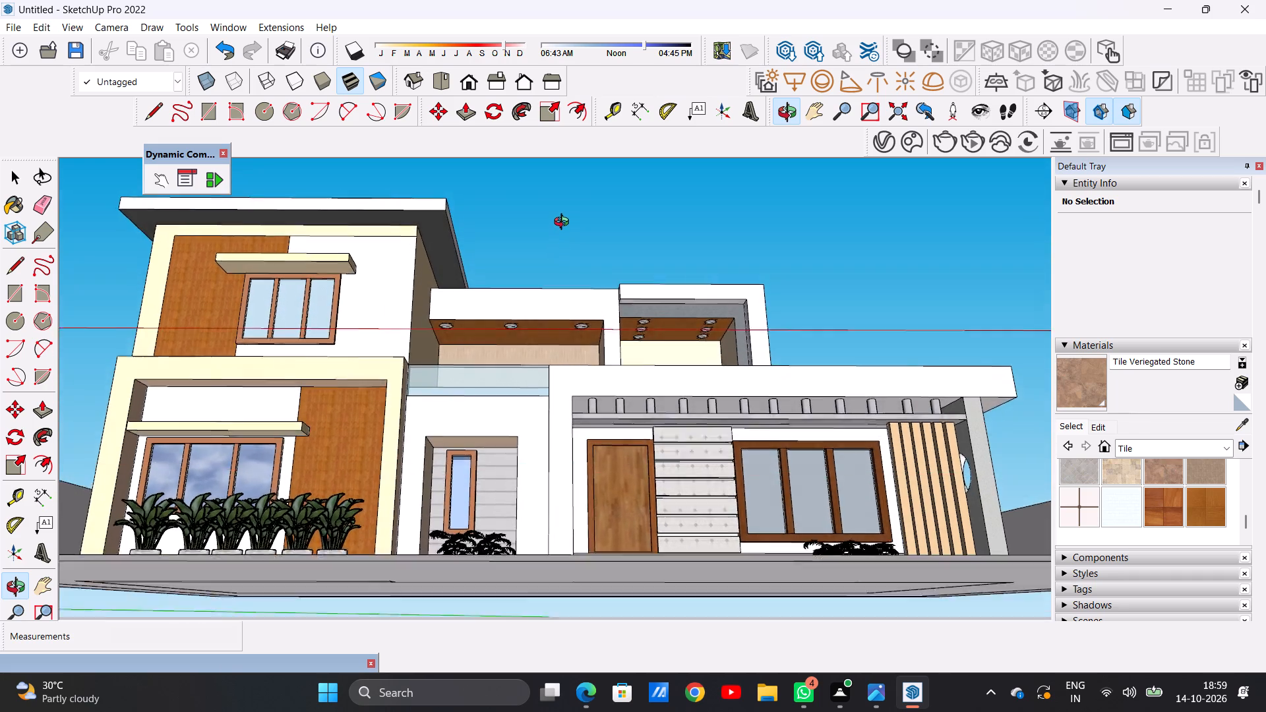
{"action": "middle_click_drag", "start_coordinate": [564, 223], "coordinate": [560, 388]}
{"action": "scroll", "coordinate": [560, 388], "scroll_direction": "down", "scroll_amount": 11}
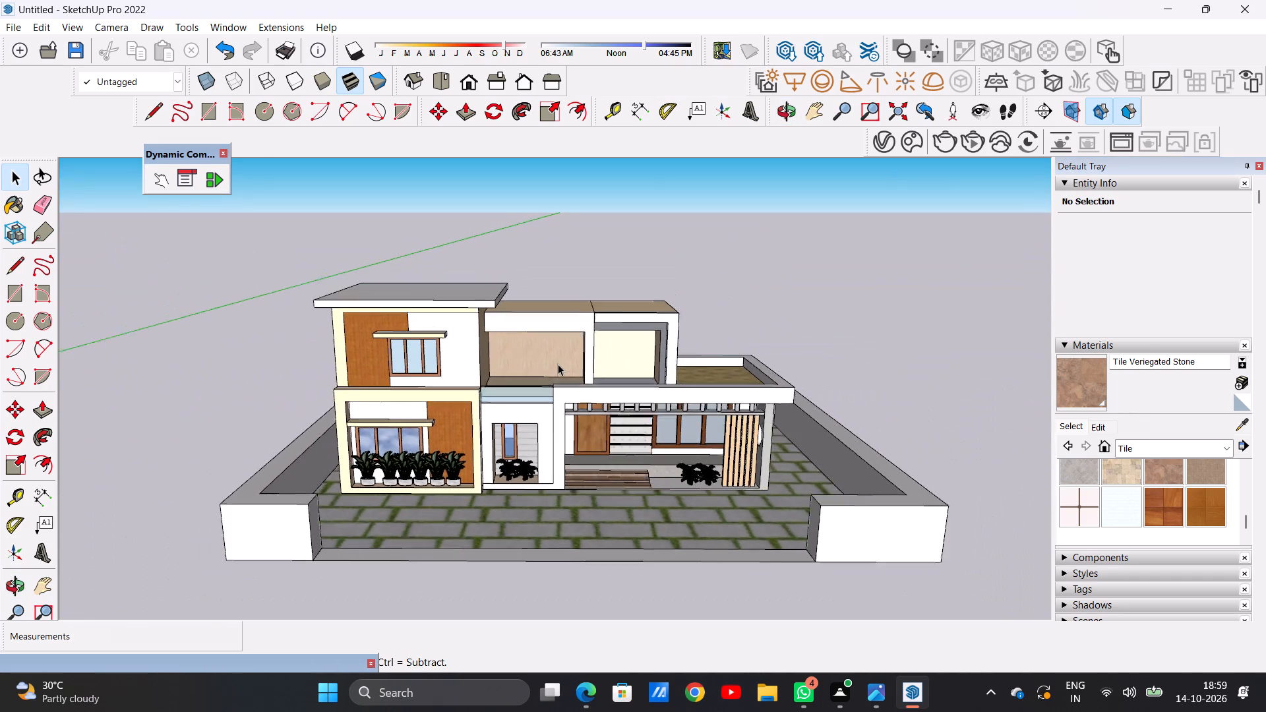
{"action": "scroll", "coordinate": [558, 364], "scroll_direction": "down", "scroll_amount": 4}
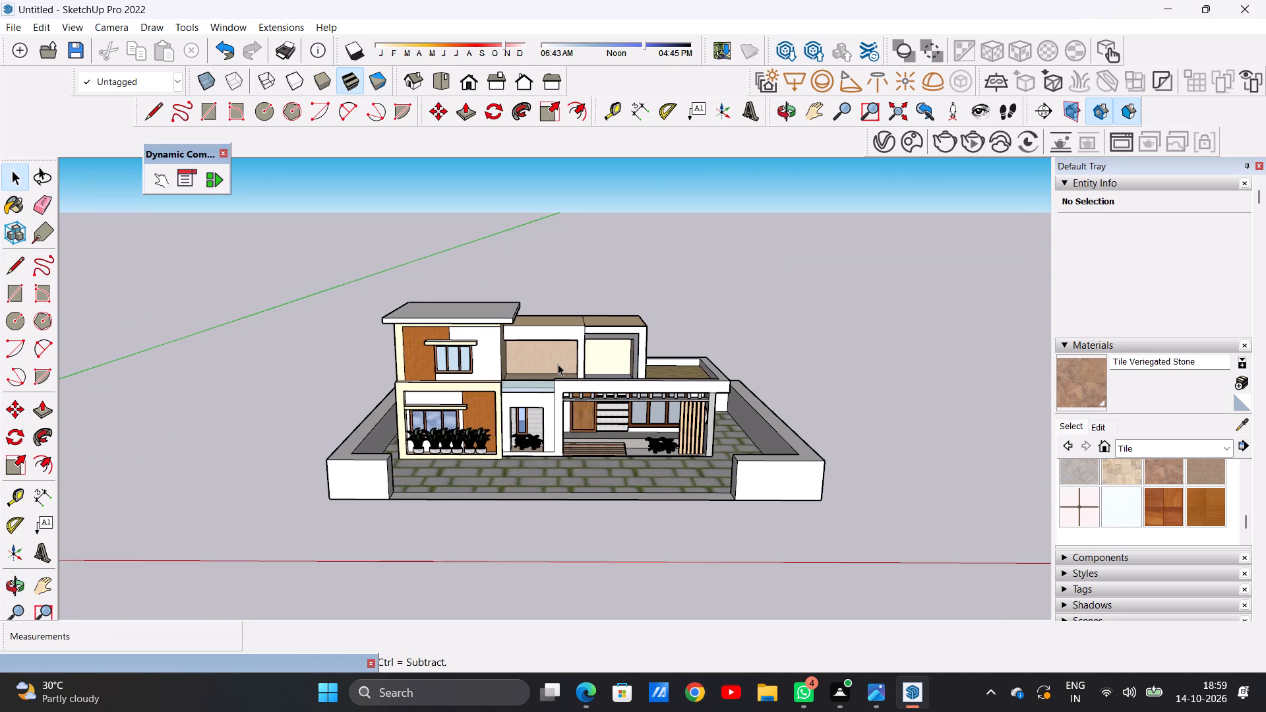
{"action": "scroll", "coordinate": [558, 364], "scroll_direction": "up", "scroll_amount": 10}
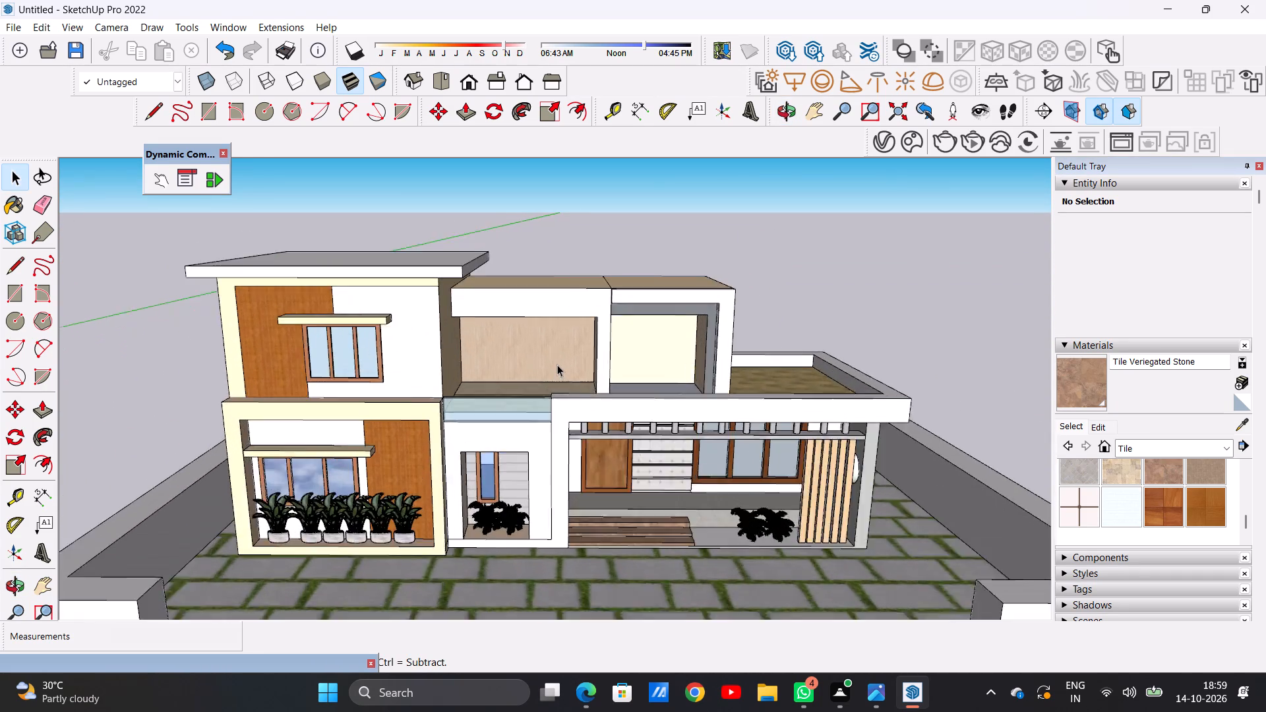
{"action": "scroll", "coordinate": [557, 365], "scroll_direction": "up", "scroll_amount": 3}
{"action": "scroll", "coordinate": [557, 377], "scroll_direction": "down", "scroll_amount": 1}
{"action": "scroll", "coordinate": [557, 377], "scroll_direction": "up", "scroll_amount": 5}
{"action": "middle_click_drag", "start_coordinate": [615, 349], "coordinate": [357, 363]}
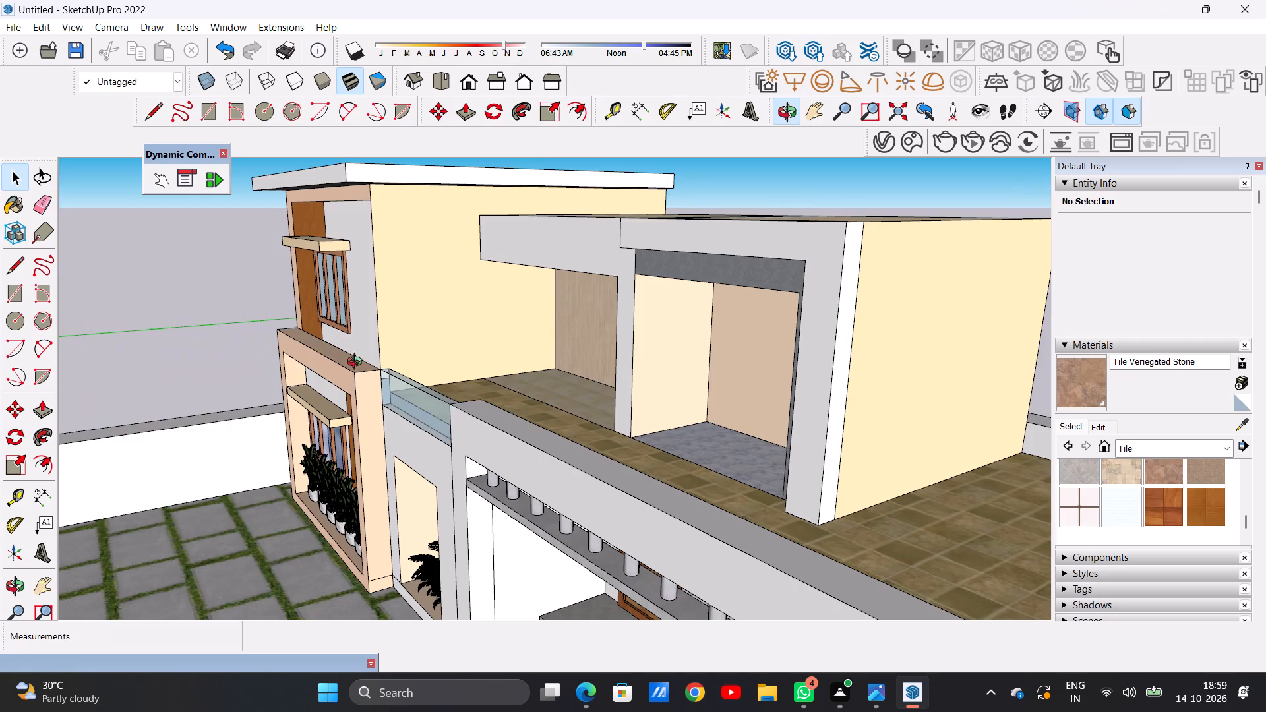
{"action": "middle_click_drag", "start_coordinate": [357, 363], "coordinate": [584, 384]}
Examine the whole villa, its rear walls, roofs and walled paved yard from above, around to the porch-end corner.
{"action": "scroll", "coordinate": [667, 334], "scroll_direction": "down", "scroll_amount": 12}
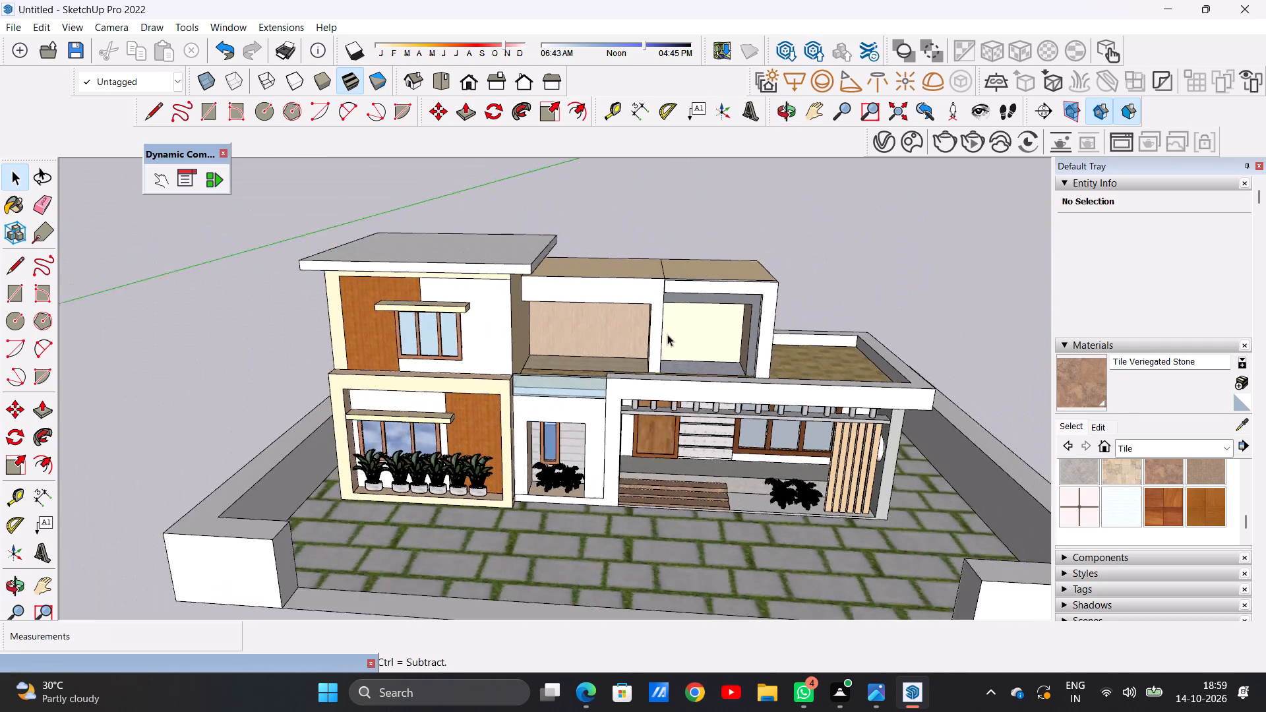
{"action": "scroll", "coordinate": [667, 334], "scroll_direction": "down", "scroll_amount": 2}
{"action": "middle_click_drag", "start_coordinate": [799, 302], "coordinate": [205, 355]}
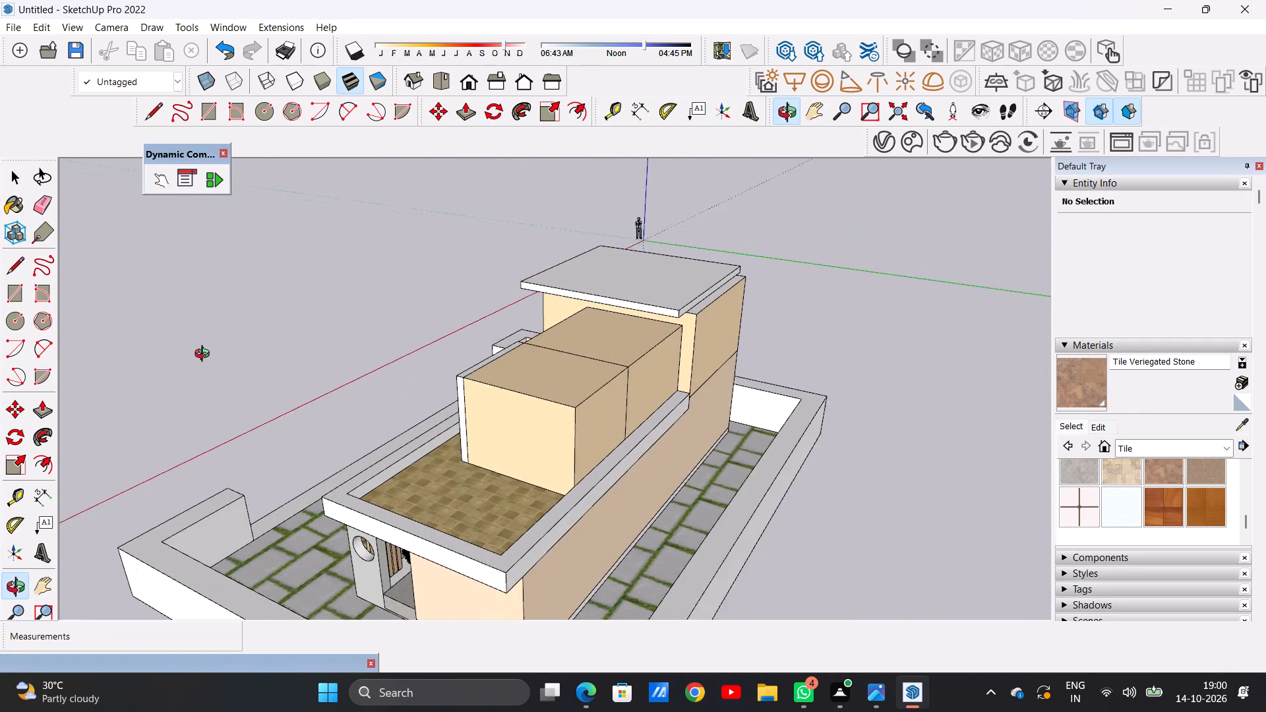
{"action": "middle_click_drag", "start_coordinate": [205, 355], "coordinate": [516, 418]}
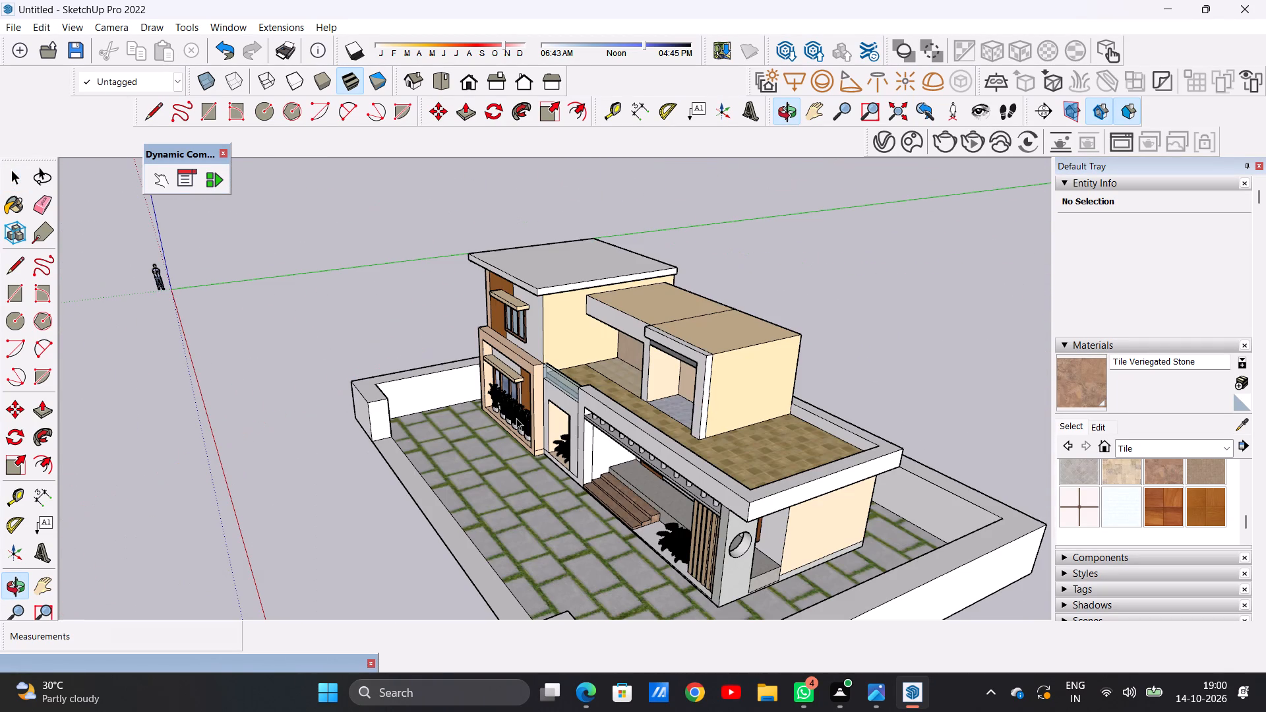
{"action": "scroll", "coordinate": [446, 473], "scroll_direction": "down", "scroll_amount": 4}
{"action": "scroll", "coordinate": [591, 402], "scroll_direction": "up", "scroll_amount": 5}
{"action": "scroll", "coordinate": [541, 392], "scroll_direction": "down", "scroll_amount": 5}
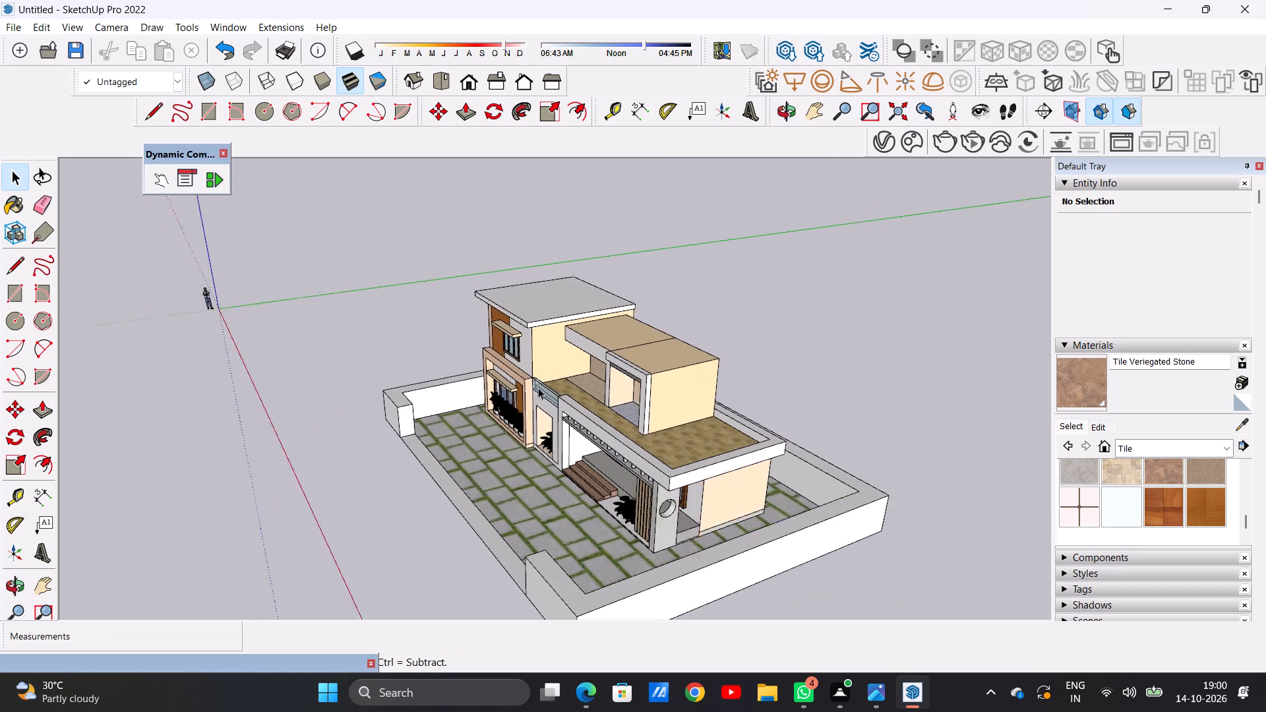
Bring the whole villa front into view and save the model as JOE in the Documents folder.
{"action": "scroll", "coordinate": [537, 388], "scroll_direction": "up", "scroll_amount": 7}
{"action": "middle_click_drag", "start_coordinate": [520, 423], "coordinate": [810, 392]}
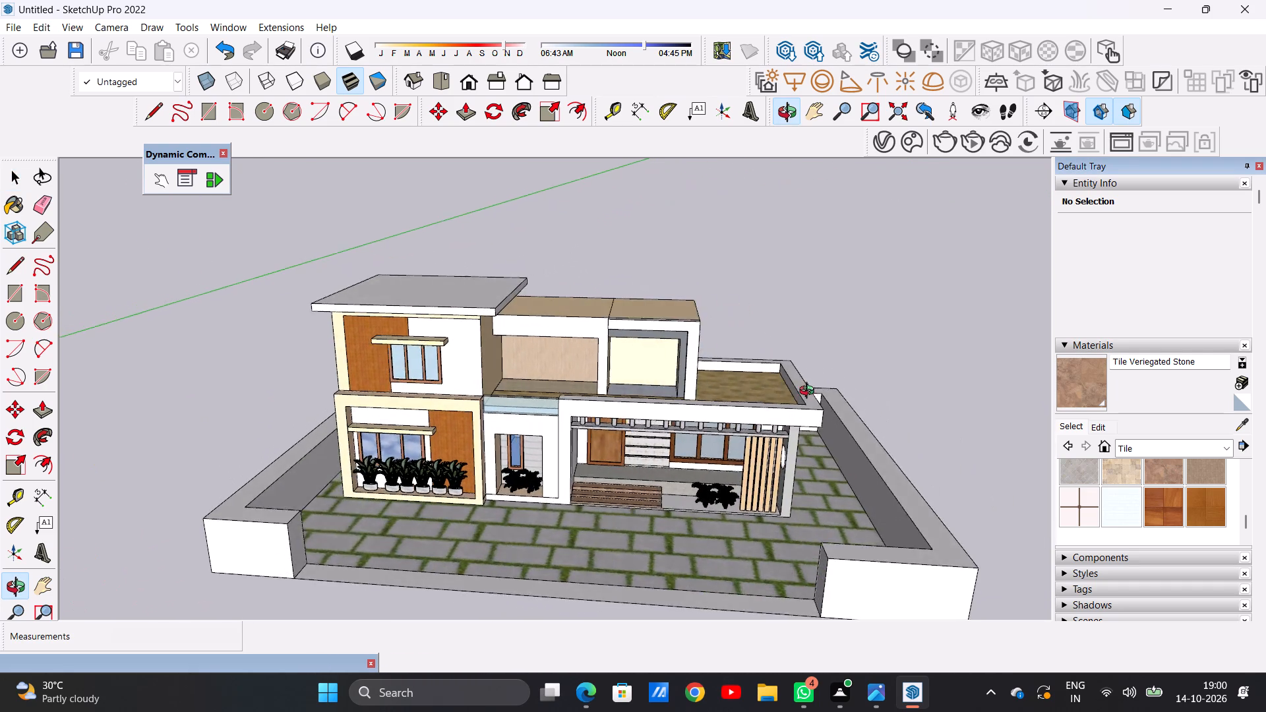
{"action": "middle_click_drag", "start_coordinate": [810, 392], "coordinate": [814, 388]}
{"action": "scroll", "coordinate": [572, 446], "scroll_direction": "down", "scroll_amount": 3}
{"action": "scroll", "coordinate": [580, 448], "scroll_direction": "up", "scroll_amount": 6}
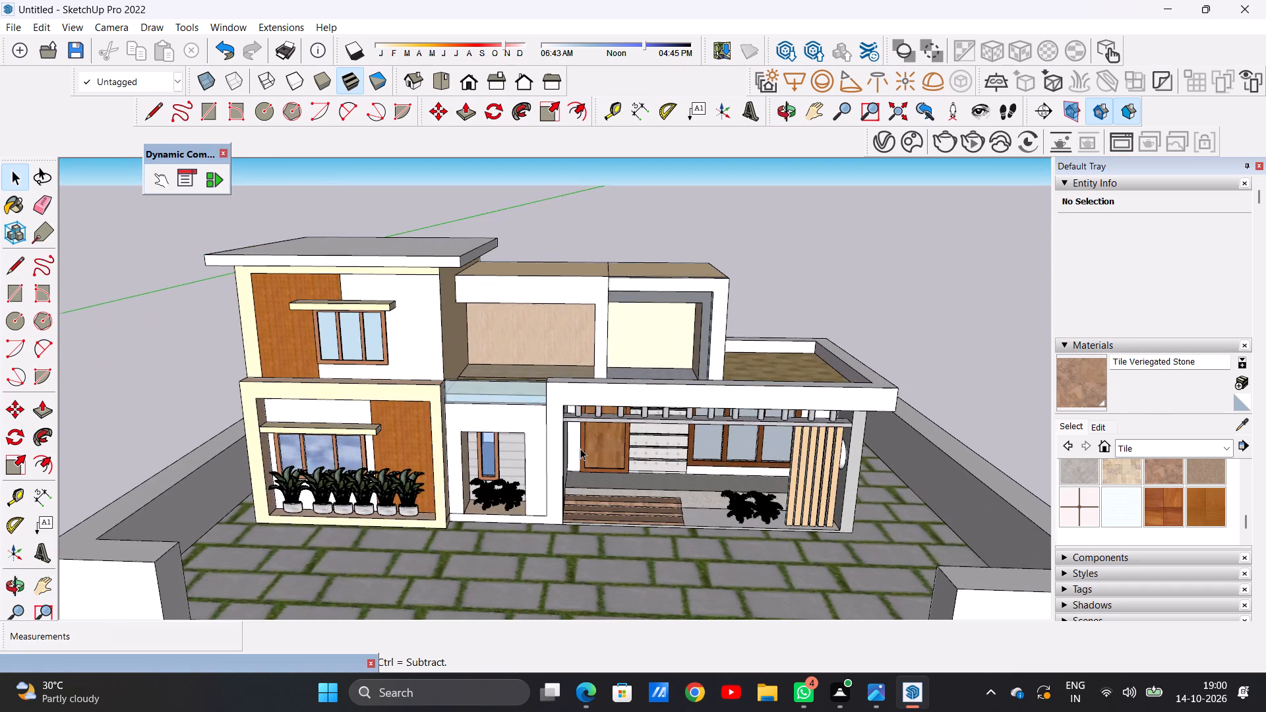
{"action": "scroll", "coordinate": [580, 448], "scroll_direction": "down", "scroll_amount": 4}
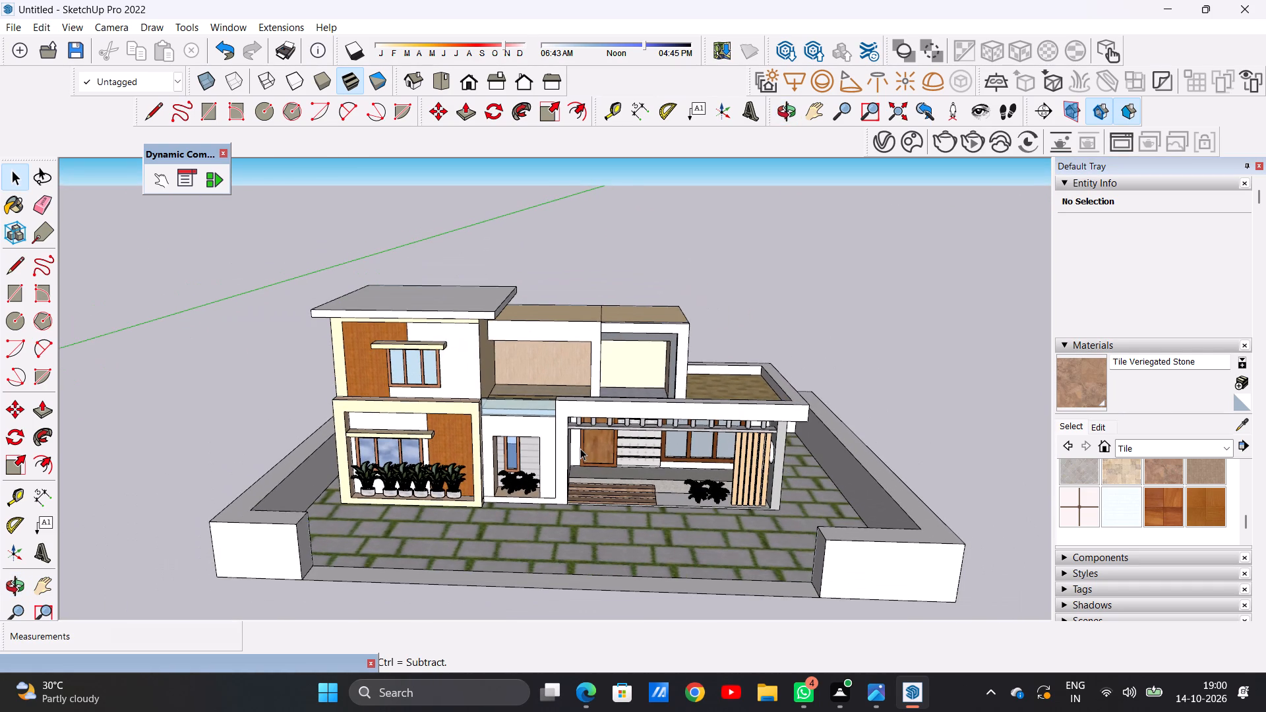
{"action": "key", "text": "ctrl+s"}
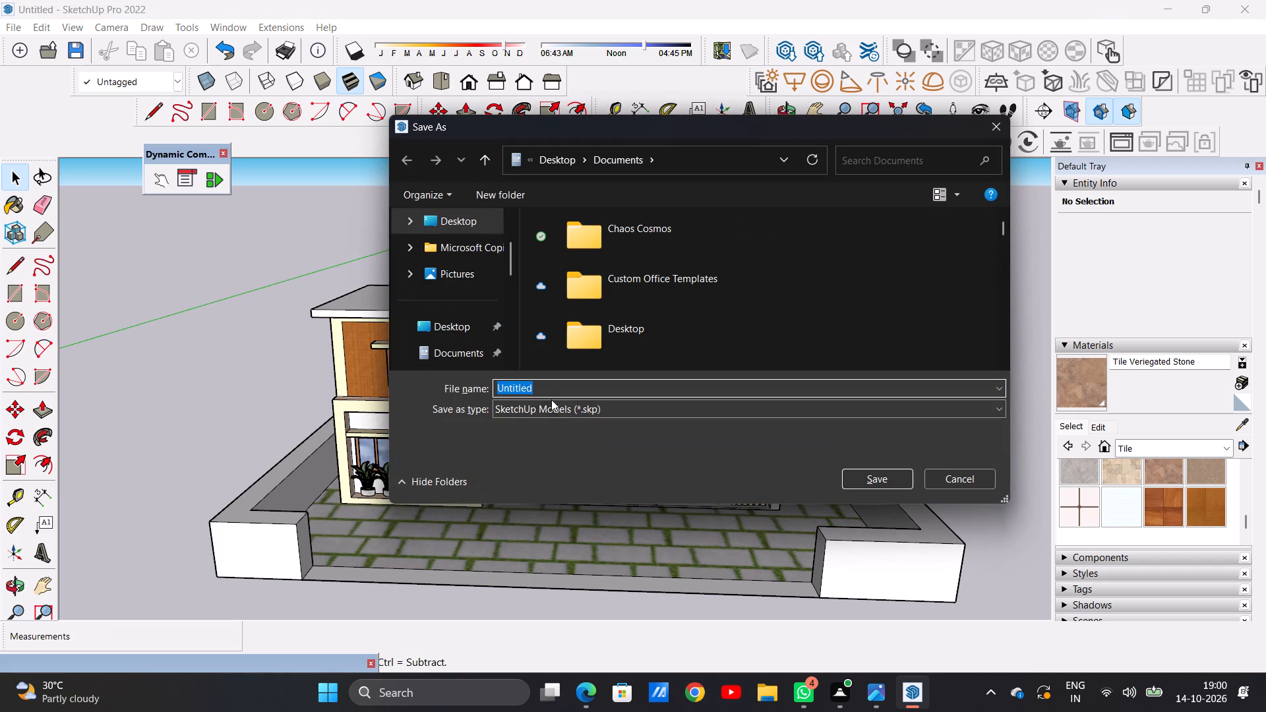
{"action": "key", "text": "BackSpace"}
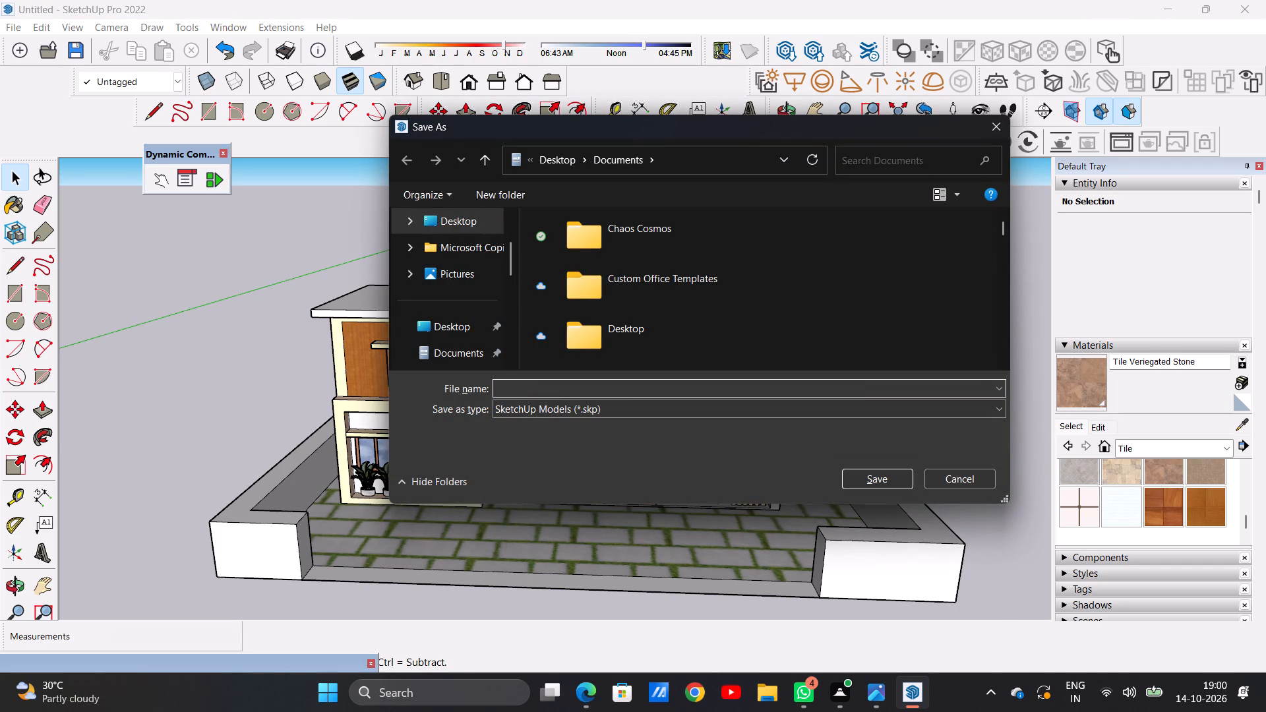
{"action": "type", "text": "JO"}
{"action": "key", "text": "y"}
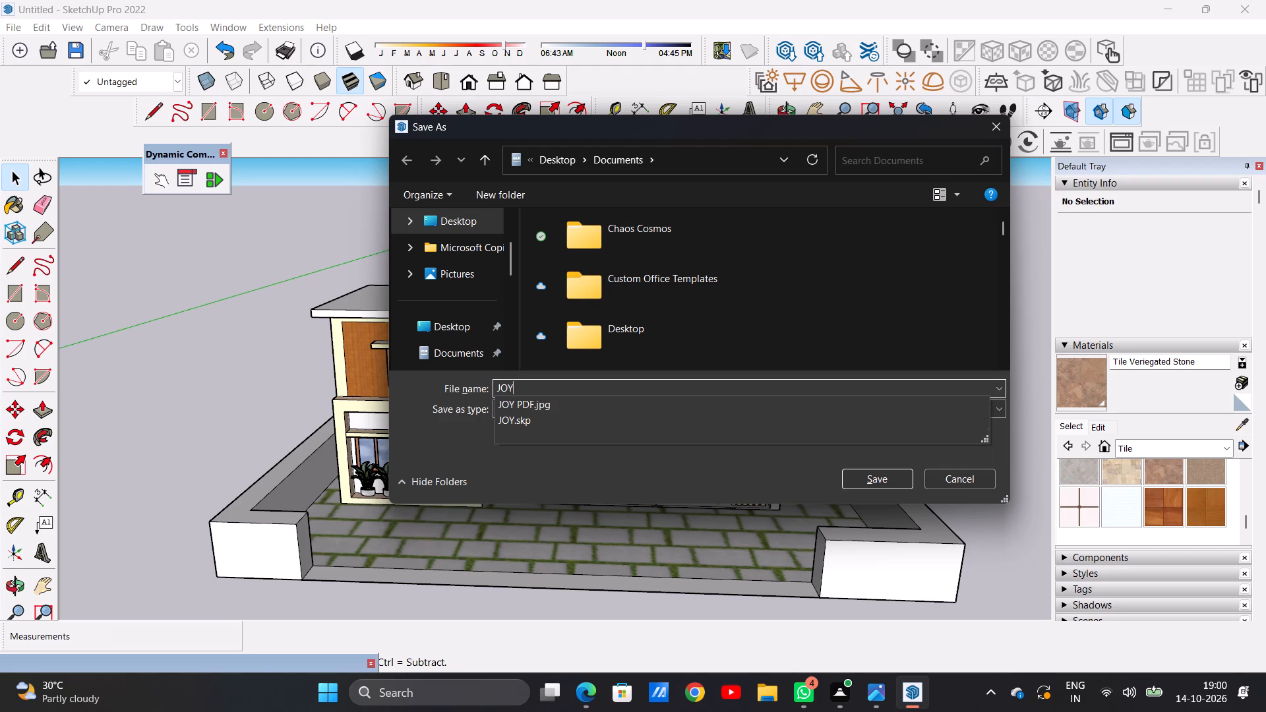
{"action": "key", "text": "BackSpace"}
{"action": "key", "text": "BackSpace"}
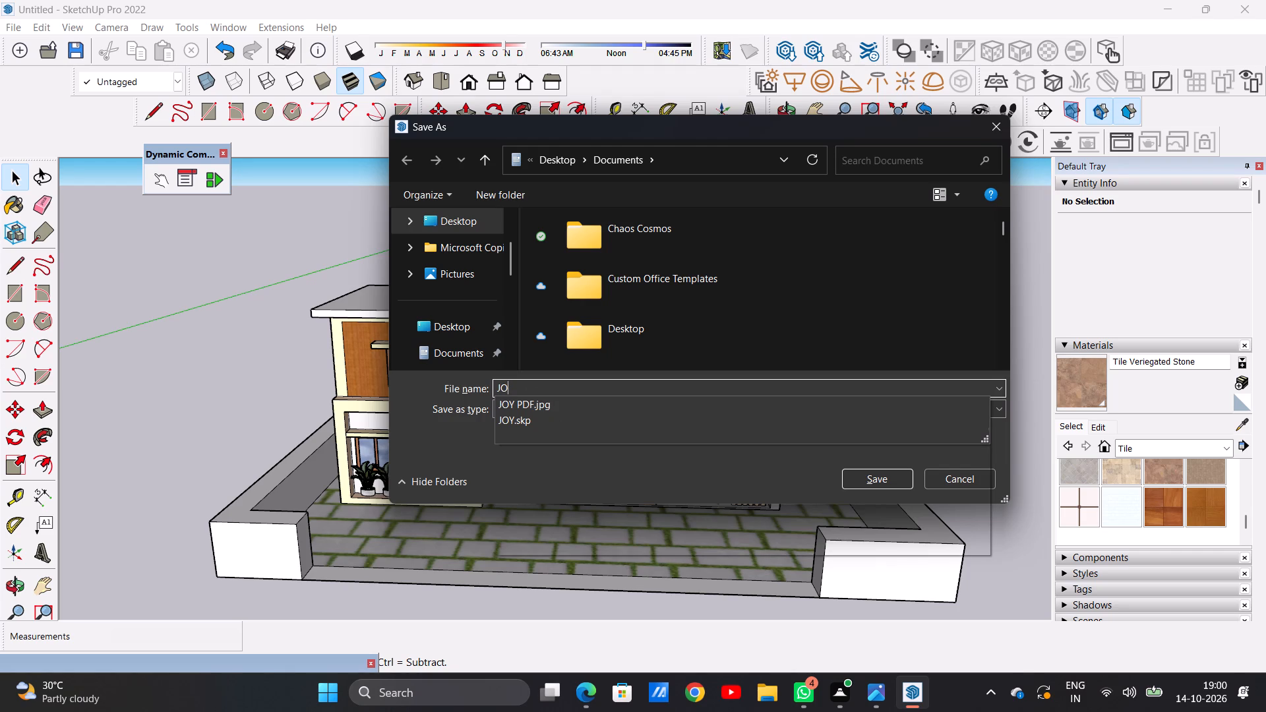
{"action": "type", "text": "OER"}
{"action": "left_click", "coordinate": [545, 382]}
{"action": "key", "text": "BackSpace"}
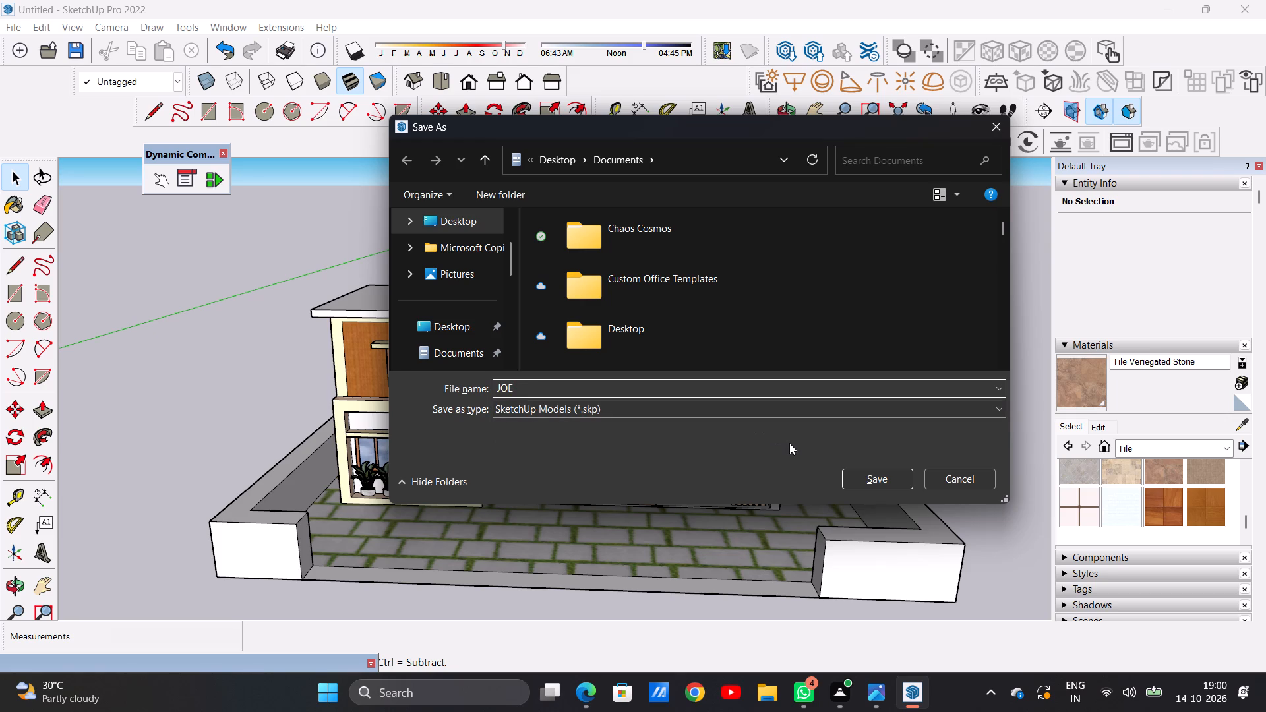
{"action": "left_click", "coordinate": [869, 487]}
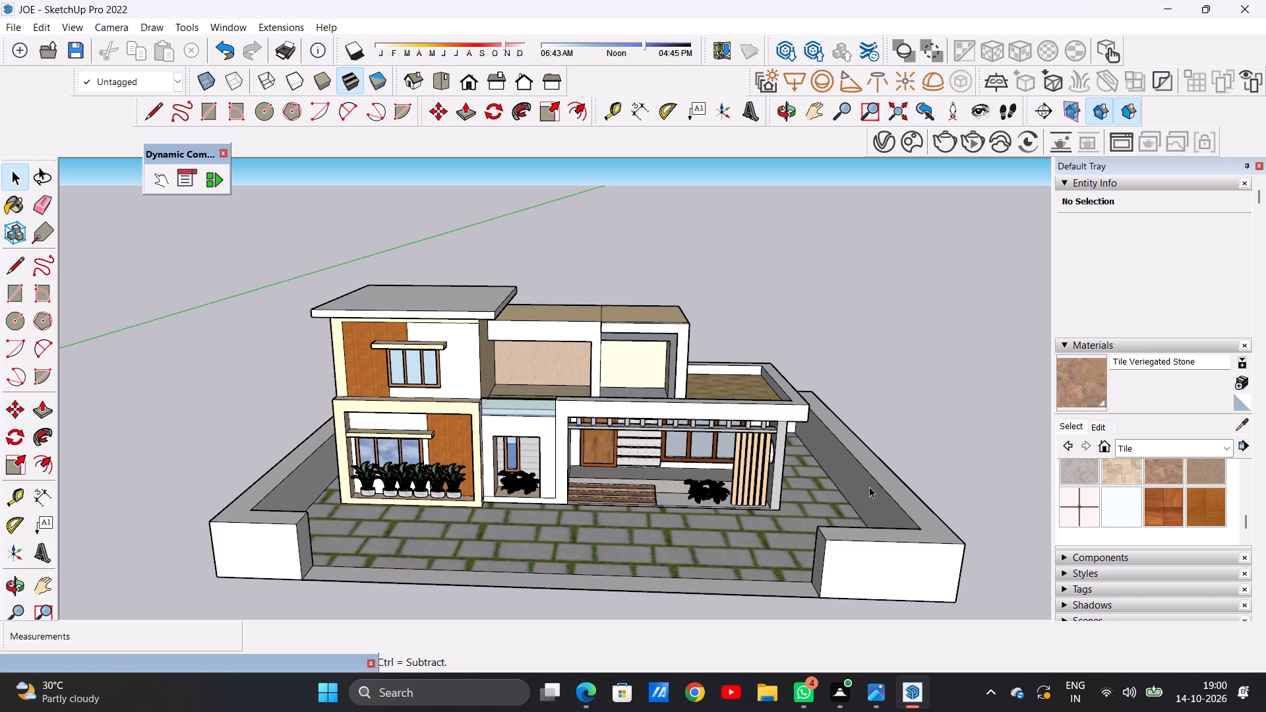
Examine the porch, entrance steps, plants and front facade up close and from a low angle.
{"action": "scroll", "coordinate": [713, 446], "scroll_direction": "down", "scroll_amount": 9}
{"action": "scroll", "coordinate": [613, 436], "scroll_direction": "up", "scroll_amount": 20}
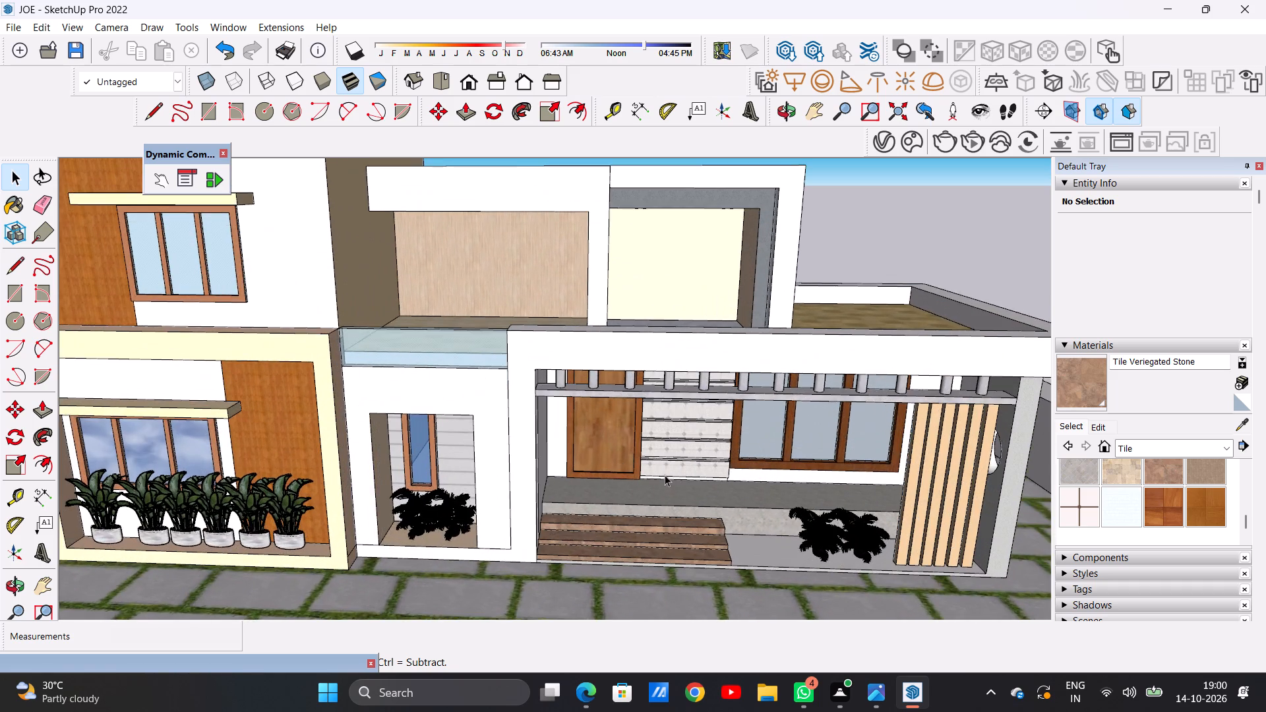
{"action": "middle_click_drag", "start_coordinate": [666, 475], "coordinate": [489, 386]}
{"action": "scroll", "coordinate": [667, 475], "scroll_direction": "up", "scroll_amount": 1}
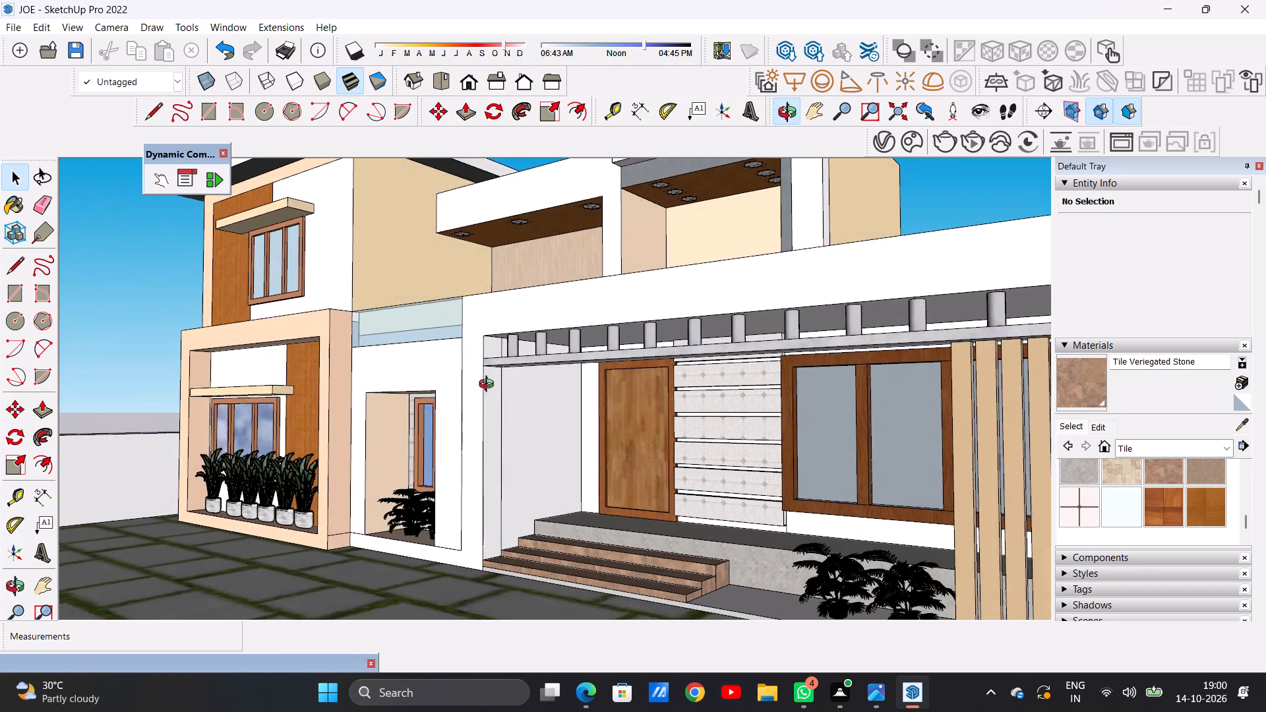
{"action": "middle_click_drag", "start_coordinate": [489, 386], "coordinate": [638, 405]}
{"action": "scroll", "coordinate": [638, 405], "scroll_direction": "down", "scroll_amount": 8}
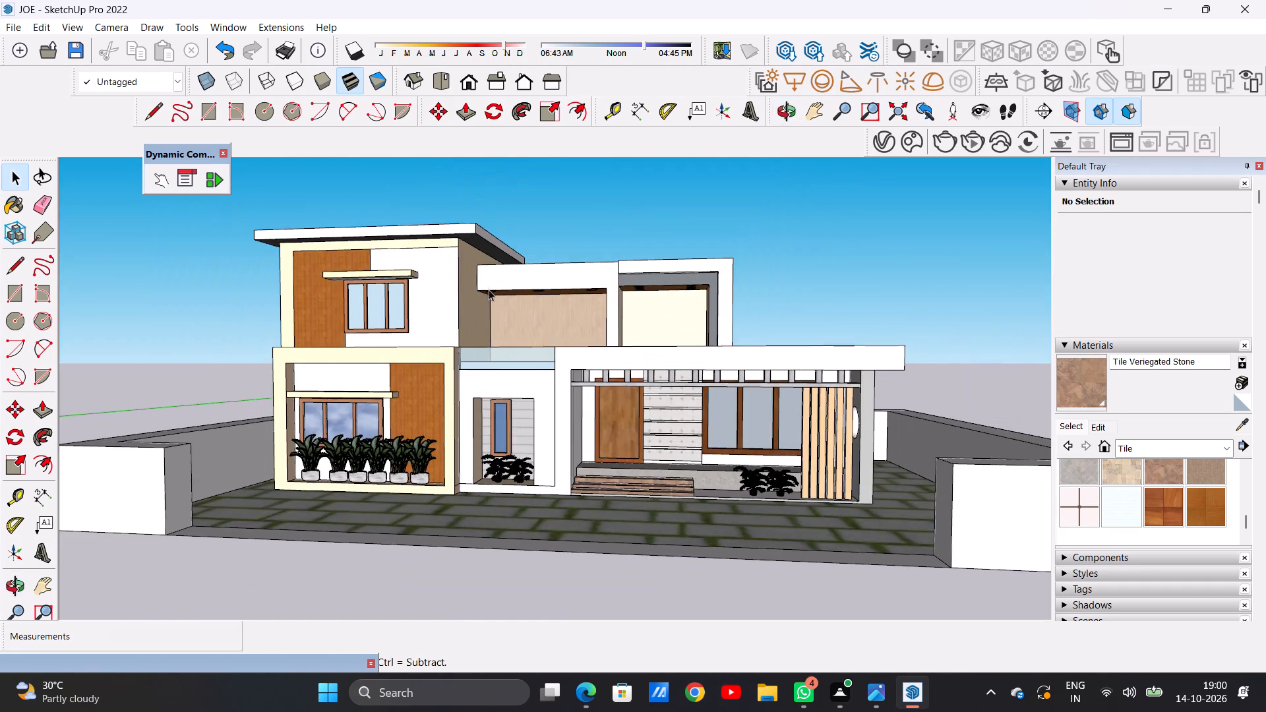
Examine the recess lights in the upper balcony ceilings from below, and the balcony floors and tiled terrace from above.
{"action": "scroll", "coordinate": [487, 288], "scroll_direction": "up", "scroll_amount": 4}
{"action": "middle_click_drag", "start_coordinate": [501, 322], "coordinate": [559, 266]}
{"action": "scroll", "coordinate": [606, 331], "scroll_direction": "up", "scroll_amount": 2}
{"action": "scroll", "coordinate": [606, 331], "scroll_direction": "down", "scroll_amount": 1}
{"action": "scroll", "coordinate": [606, 331], "scroll_direction": "up", "scroll_amount": 7}
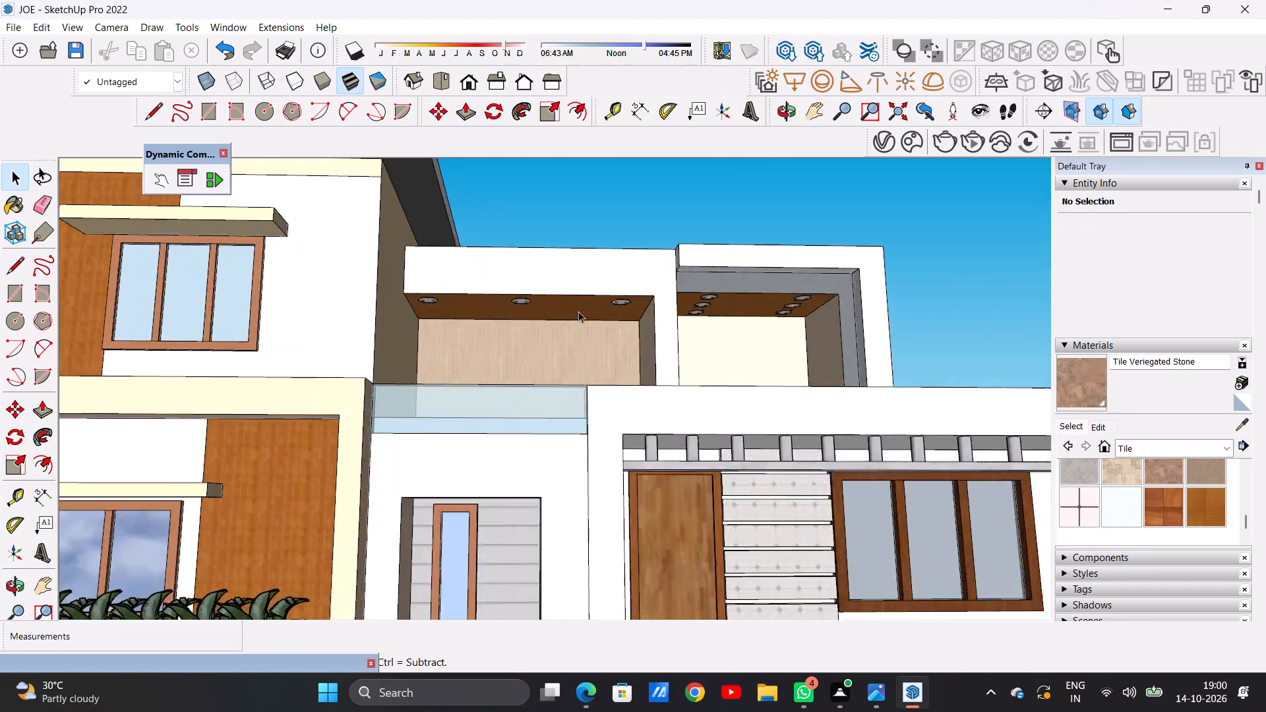
{"action": "scroll", "coordinate": [578, 311], "scroll_direction": "up", "scroll_amount": 7}
{"action": "scroll", "coordinate": [526, 372], "scroll_direction": "down", "scroll_amount": 9}
{"action": "scroll", "coordinate": [705, 340], "scroll_direction": "up", "scroll_amount": 9}
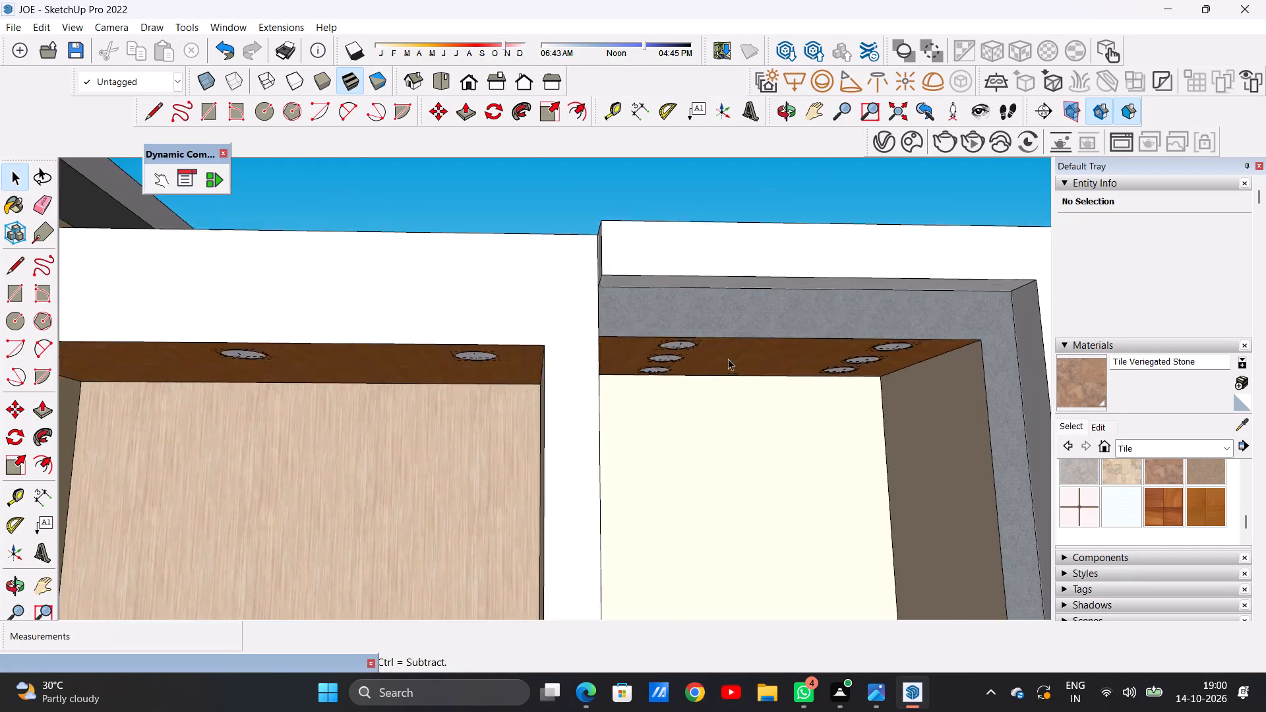
{"action": "scroll", "coordinate": [728, 359], "scroll_direction": "up", "scroll_amount": 2}
{"action": "middle_click_drag", "start_coordinate": [728, 360], "coordinate": [719, 381]}
{"action": "scroll", "coordinate": [719, 381], "scroll_direction": "up", "scroll_amount": 1}
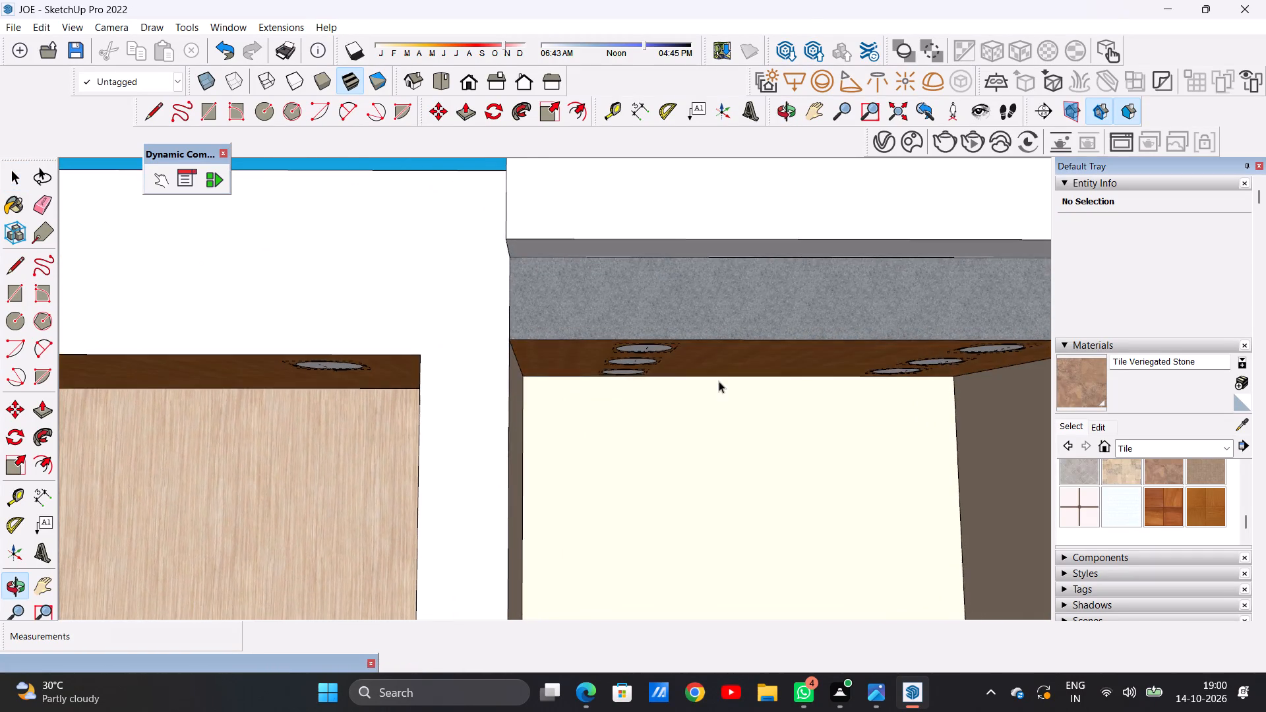
{"action": "scroll", "coordinate": [716, 384], "scroll_direction": "down", "scroll_amount": 13}
{"action": "middle_click_drag", "start_coordinate": [706, 378], "coordinate": [706, 394]}
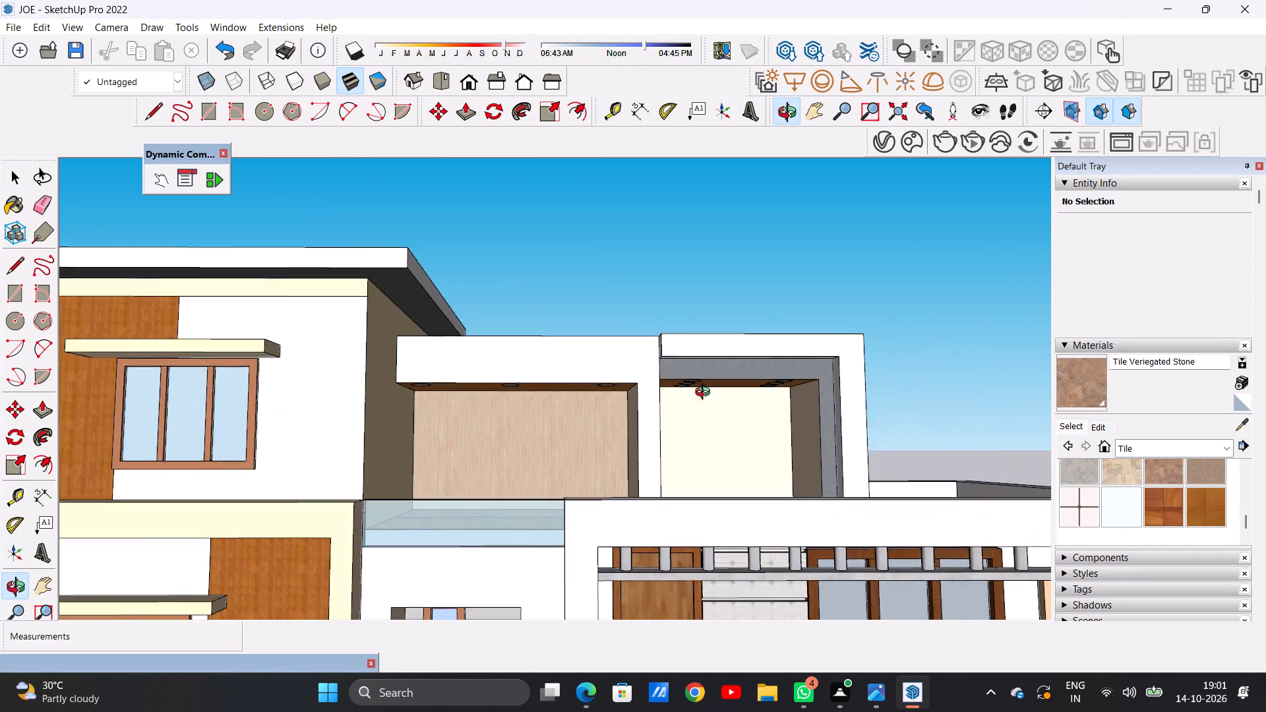
{"action": "middle_click_drag", "start_coordinate": [706, 394], "coordinate": [700, 431]}
{"action": "scroll", "coordinate": [700, 431], "scroll_direction": "down", "scroll_amount": 6}
{"action": "middle_click_drag", "start_coordinate": [700, 431], "coordinate": [681, 576]}
{"action": "scroll", "coordinate": [649, 470], "scroll_direction": "up", "scroll_amount": 7}
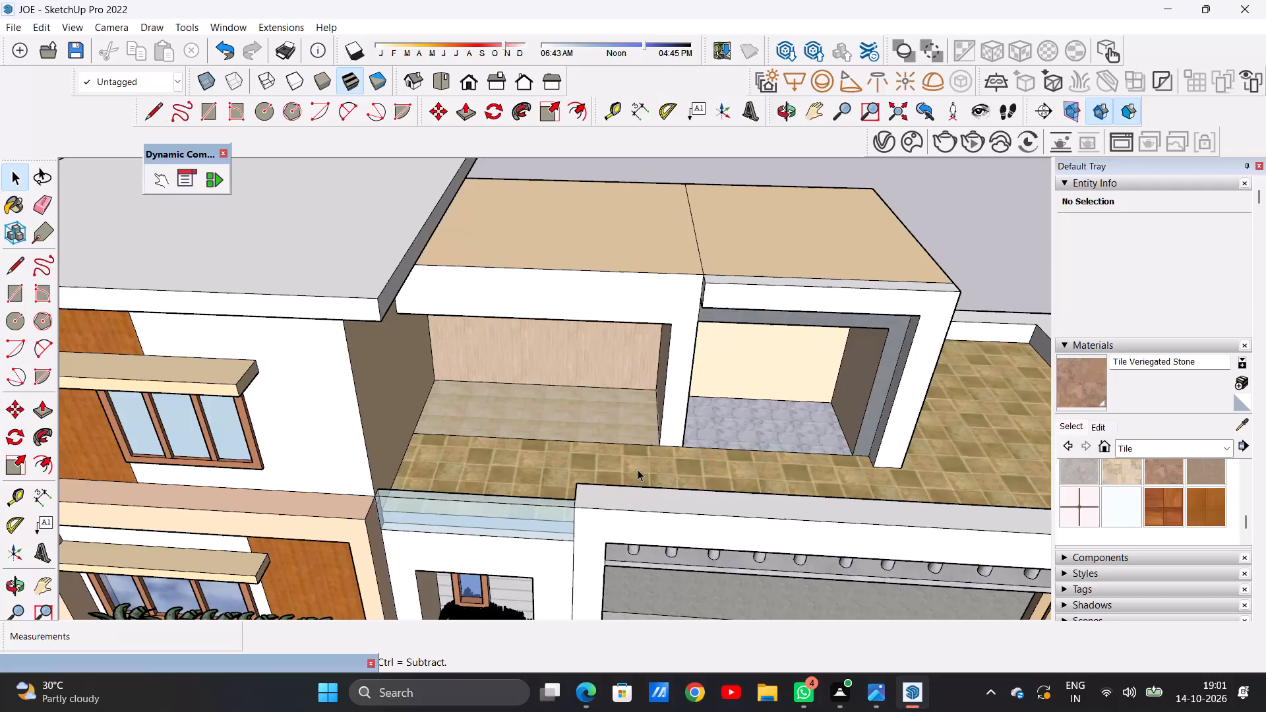
Frame the villa's full front with the paved yard and export it as a JPEG 2D graphic named JOE PDF in Downloads.
{"action": "scroll", "coordinate": [602, 485], "scroll_direction": "down", "scroll_amount": 1}
{"action": "scroll", "coordinate": [536, 487], "scroll_direction": "down", "scroll_amount": 8}
{"action": "middle_click_drag", "start_coordinate": [549, 461], "coordinate": [571, 331]}
{"action": "scroll", "coordinate": [559, 387], "scroll_direction": "down", "scroll_amount": 8}
{"action": "scroll", "coordinate": [583, 486], "scroll_direction": "up", "scroll_amount": 2}
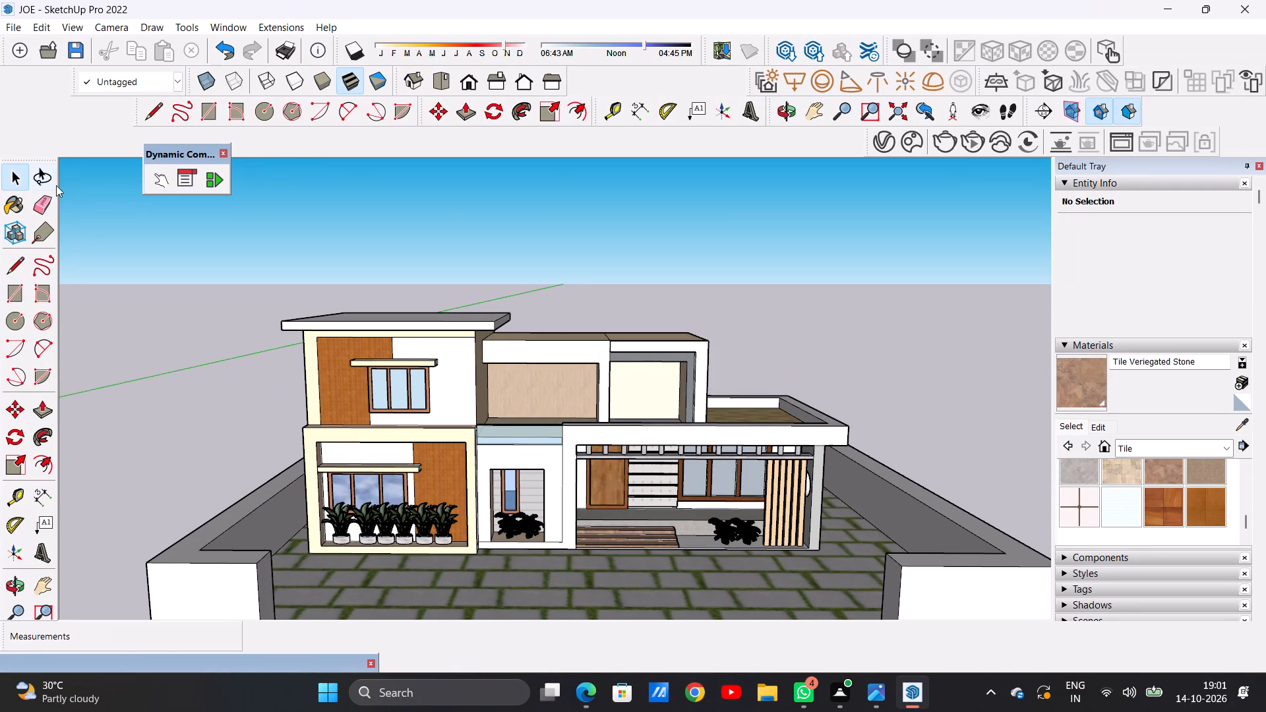
{"action": "left_click", "coordinate": [11, 30]}
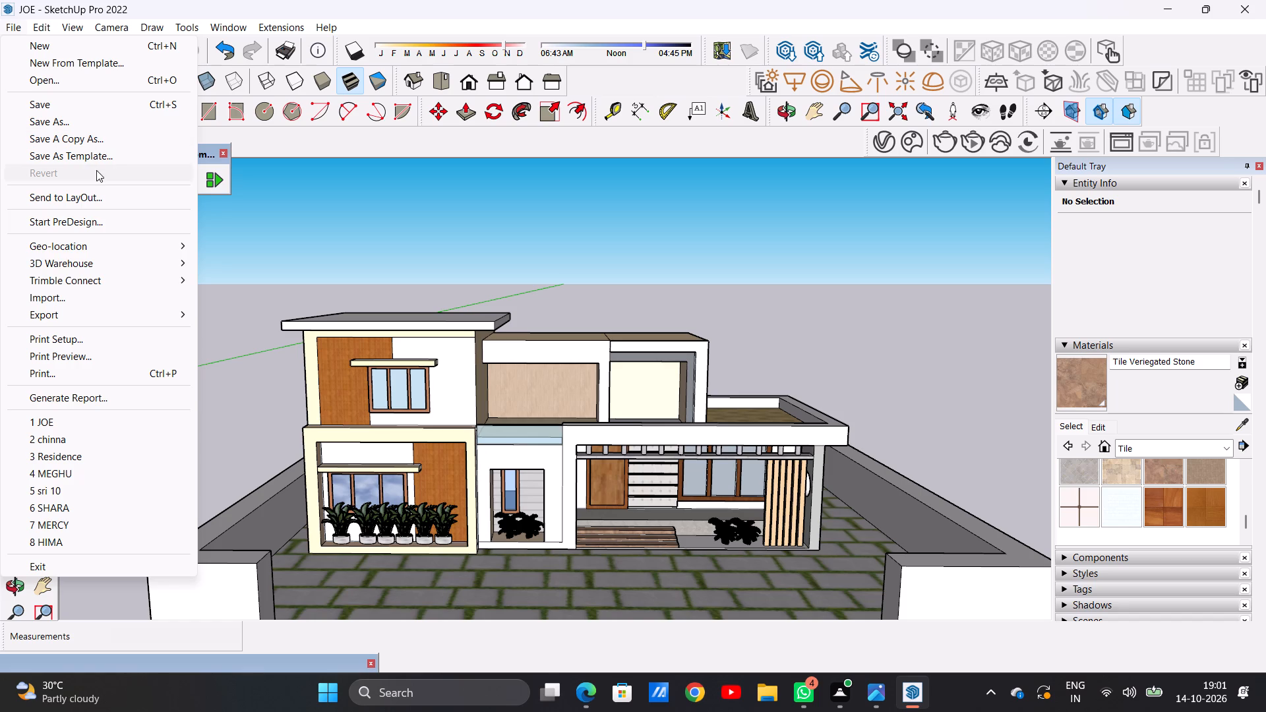
{"action": "left_click", "coordinate": [125, 308]}
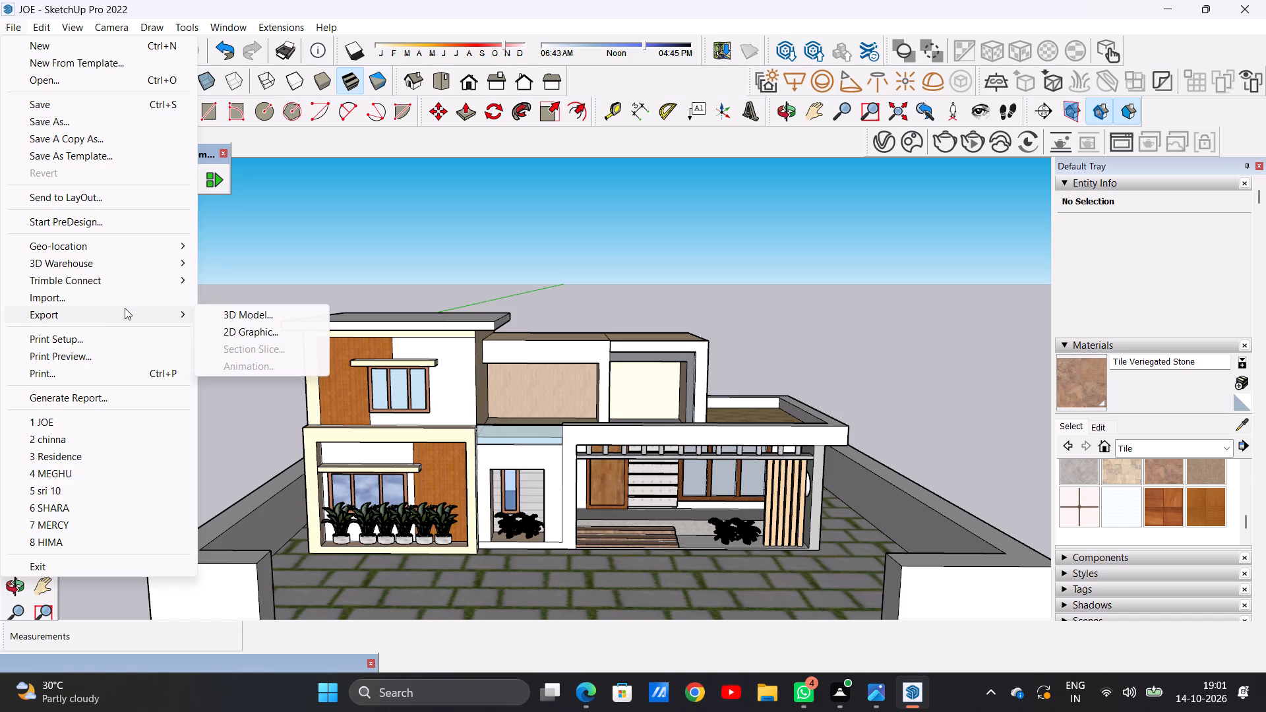
{"action": "left_click", "coordinate": [211, 328]}
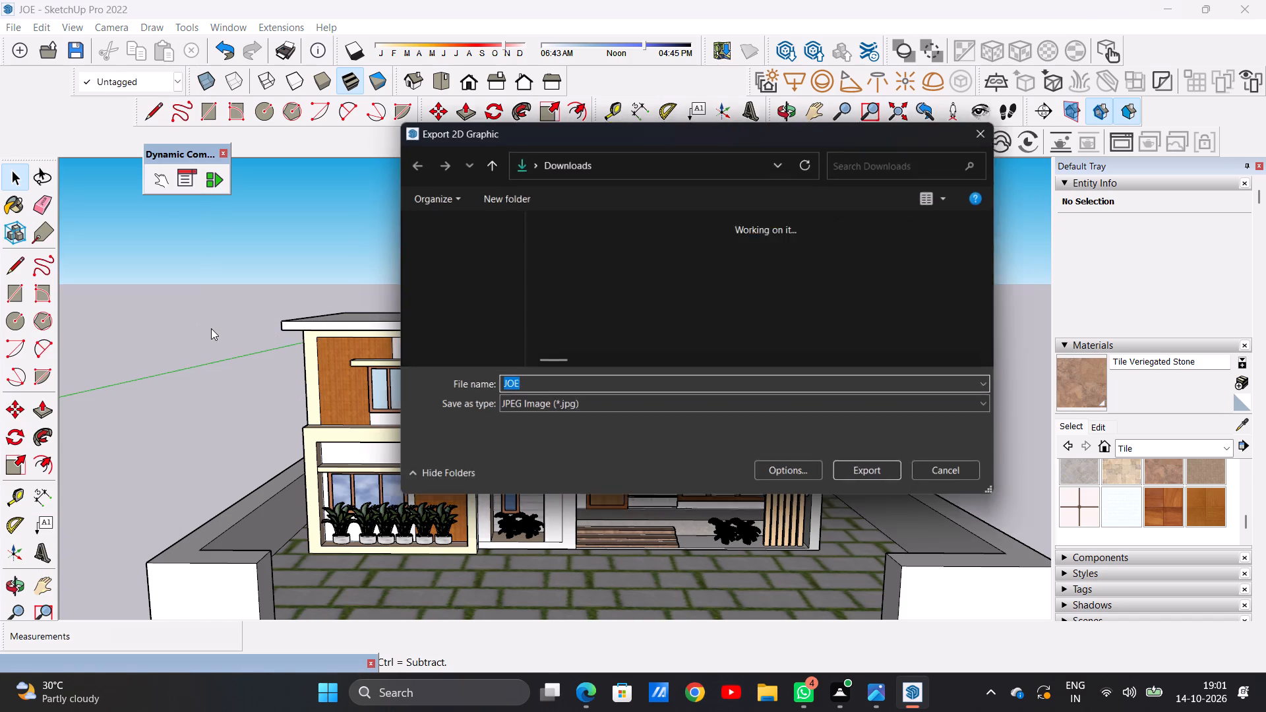
{"action": "left_click", "coordinate": [531, 387]}
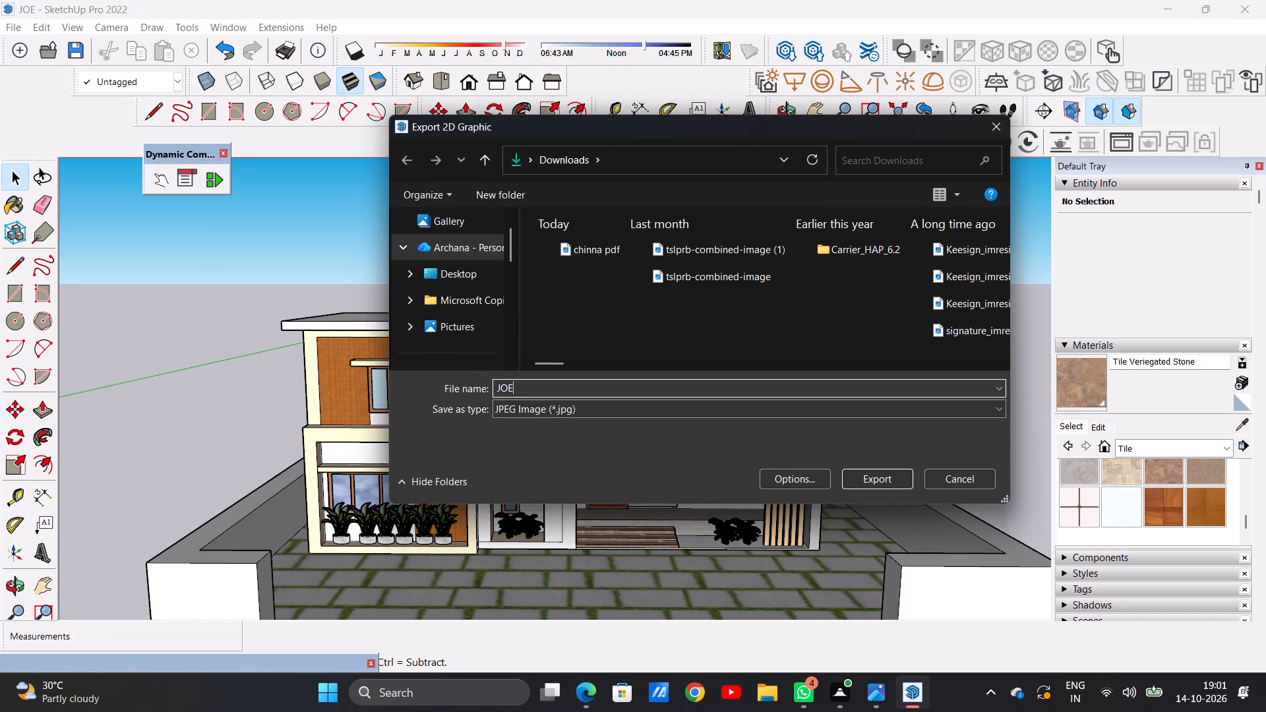
{"action": "key", "text": "space"}
{"action": "type", "text": "PDF"}
{"action": "left_click", "coordinate": [878, 475]}
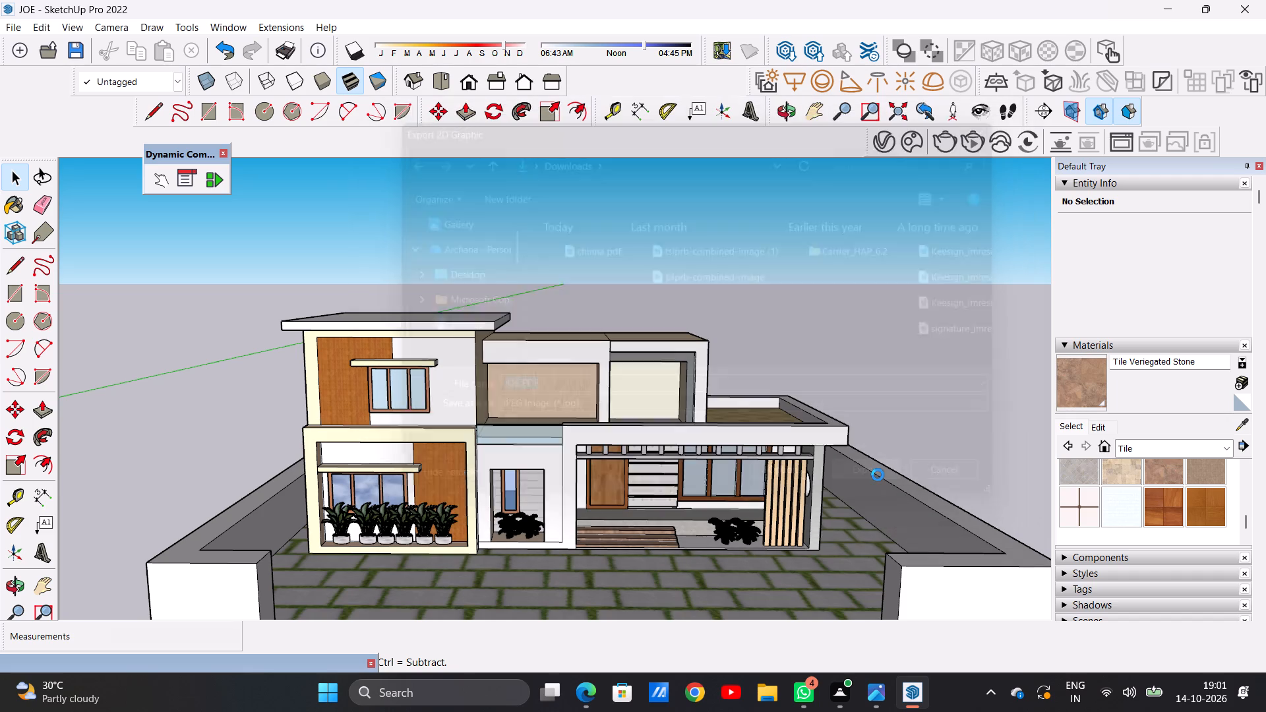